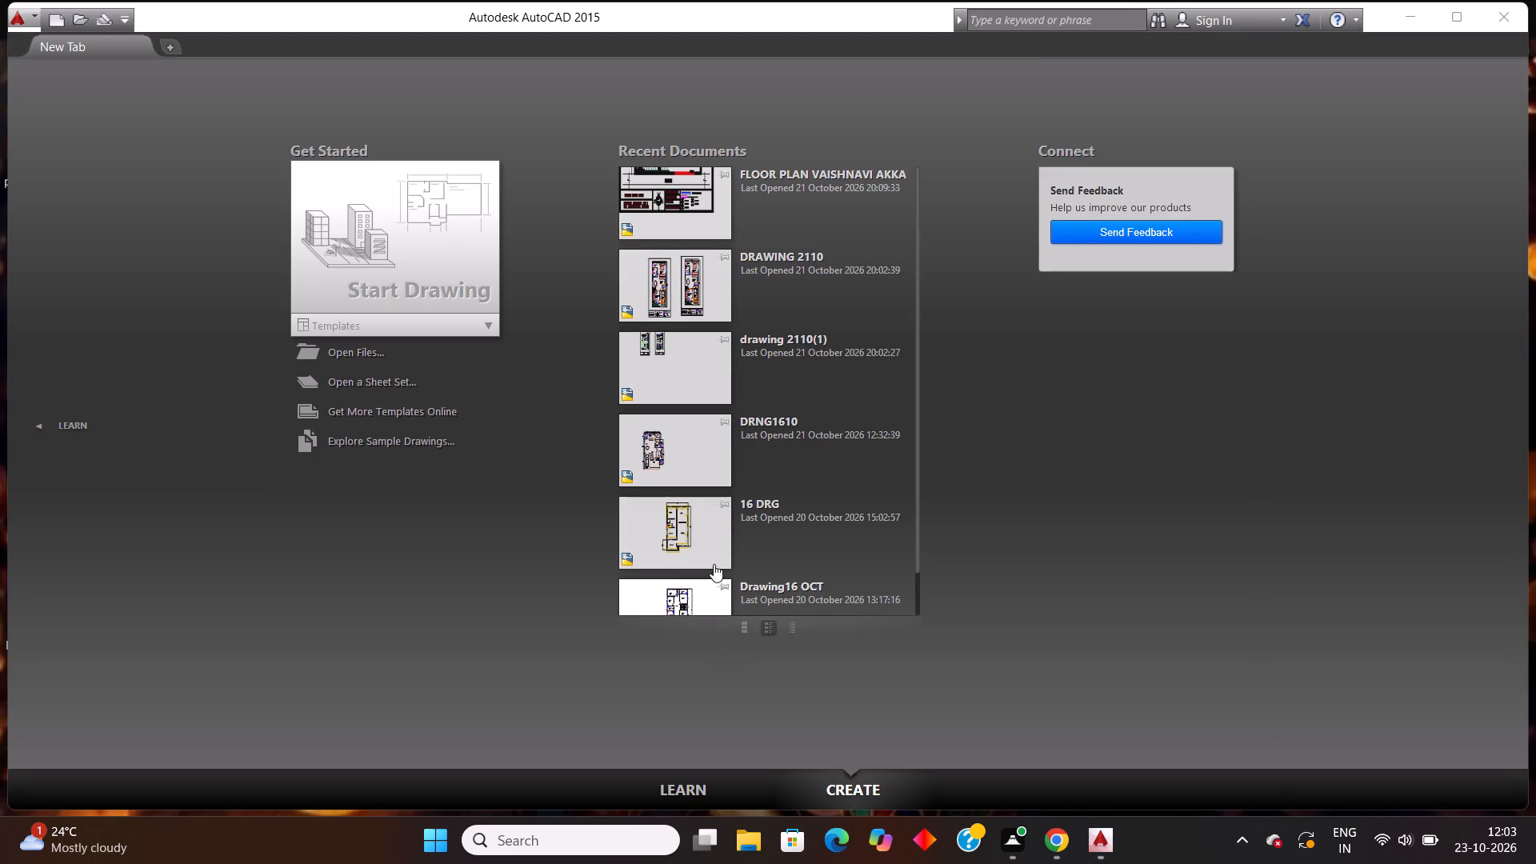
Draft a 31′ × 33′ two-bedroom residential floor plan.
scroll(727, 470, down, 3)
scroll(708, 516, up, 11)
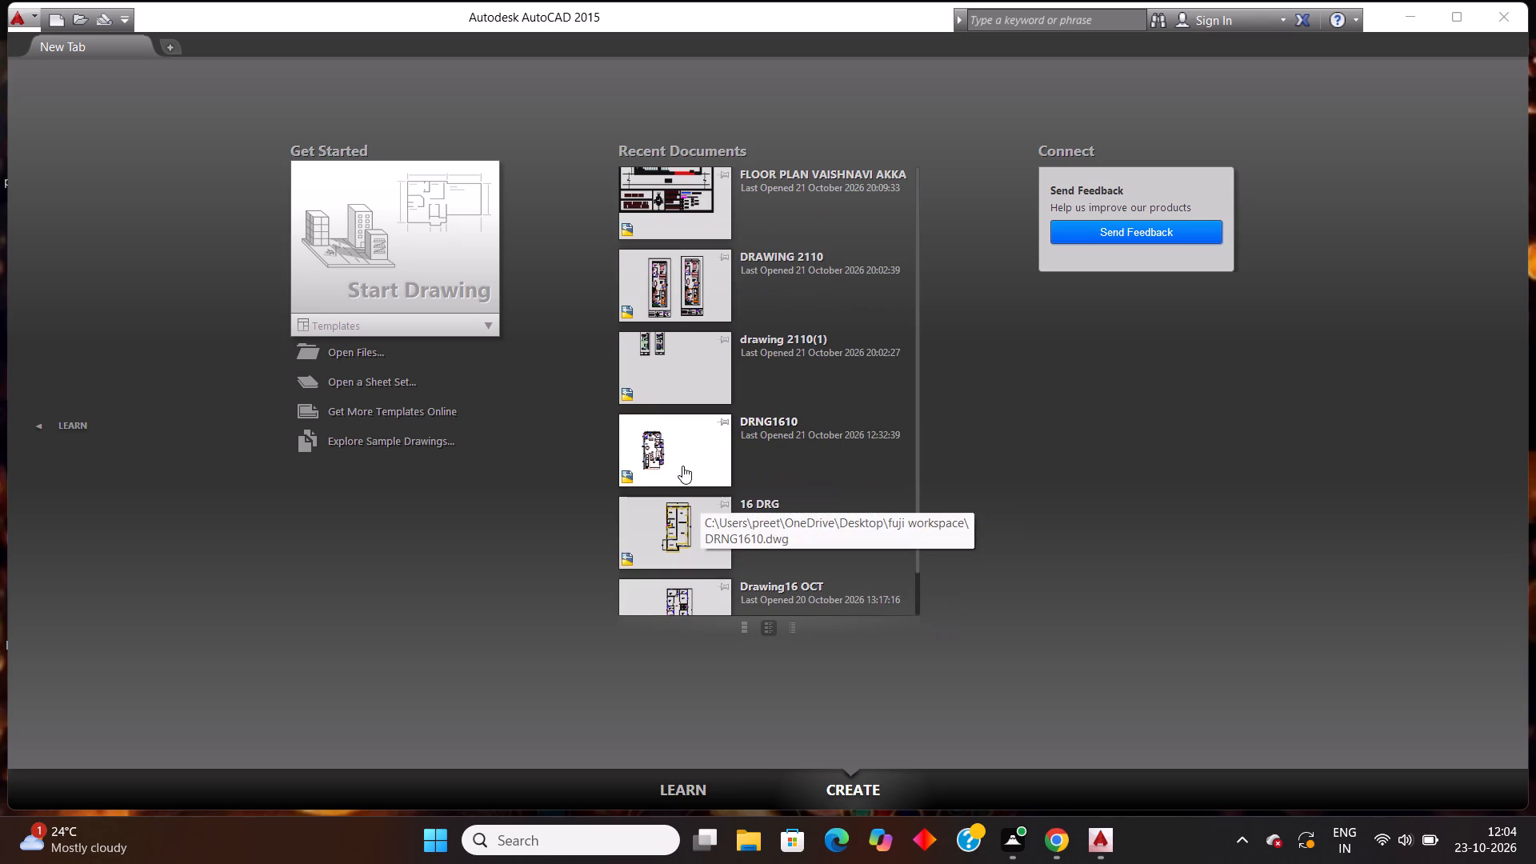
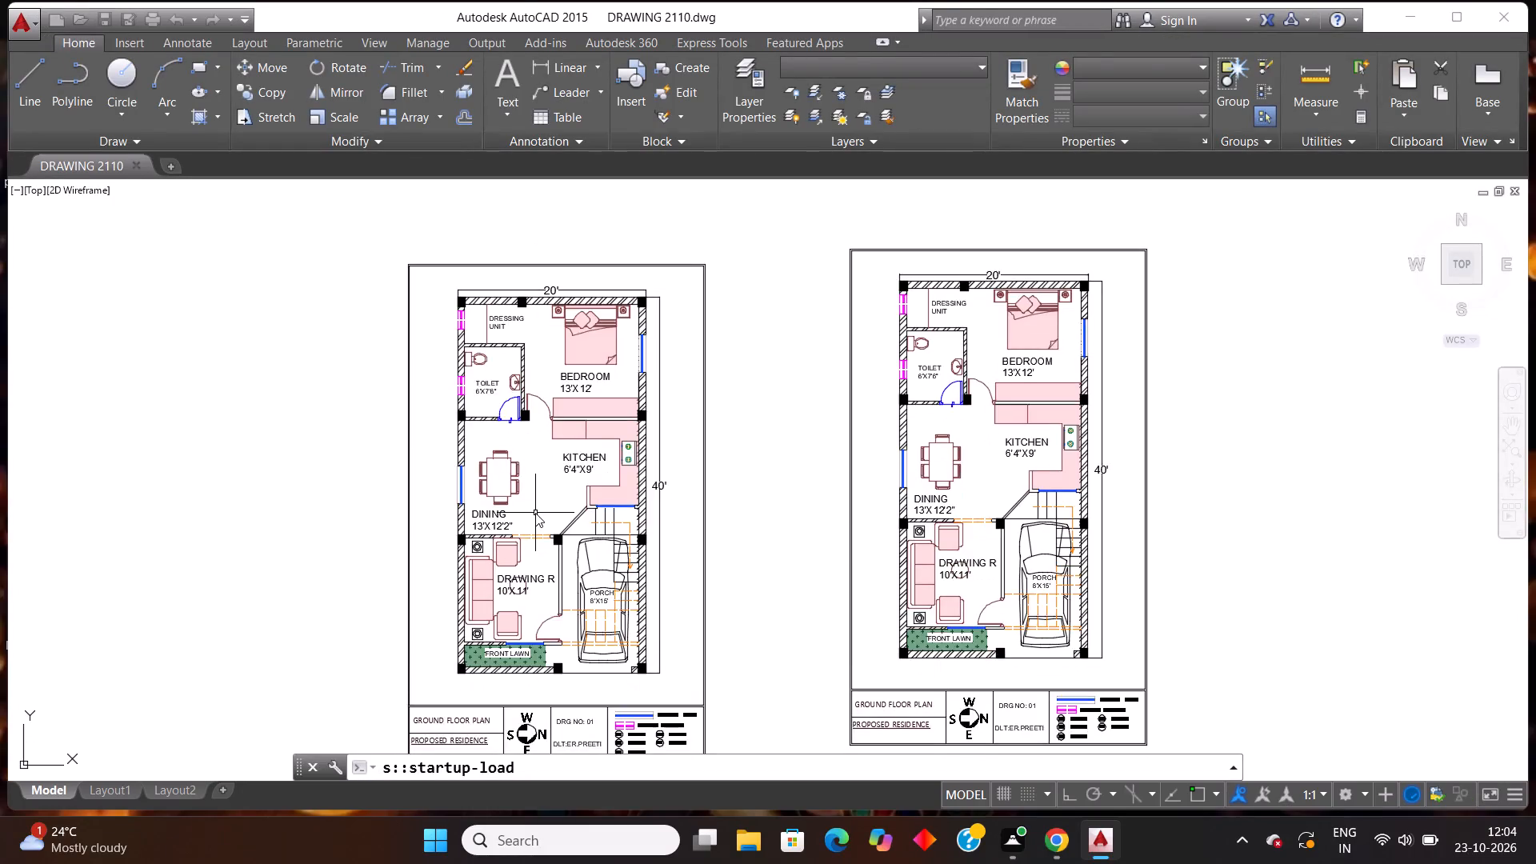
Open a new tab alongside the DRAWING 2110 floor plan drawing.
scroll(535, 513, down, 1)
scroll(535, 513, up, 3)
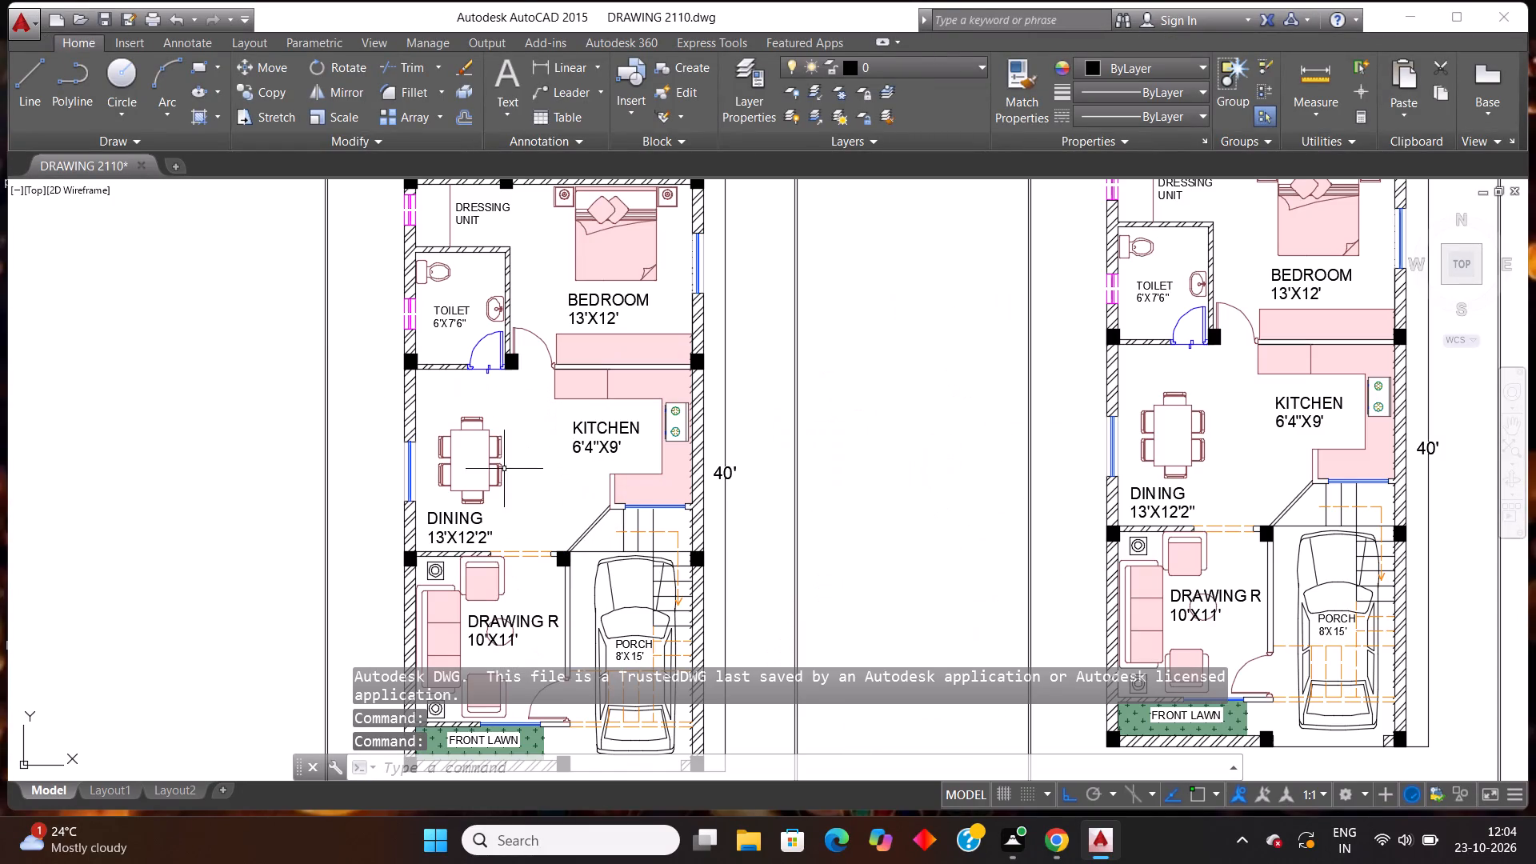
click(174, 167)
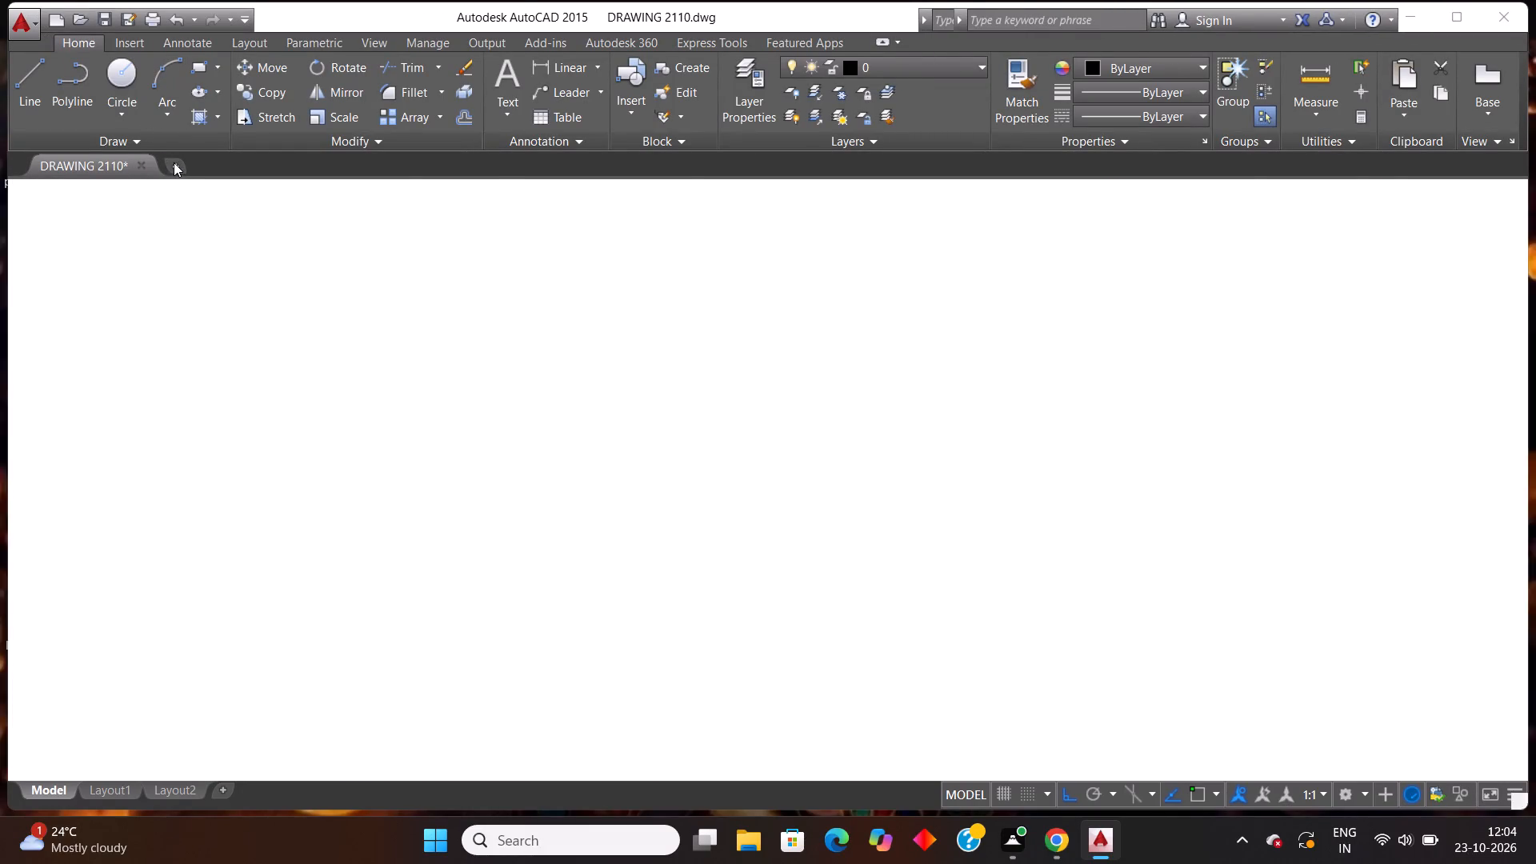
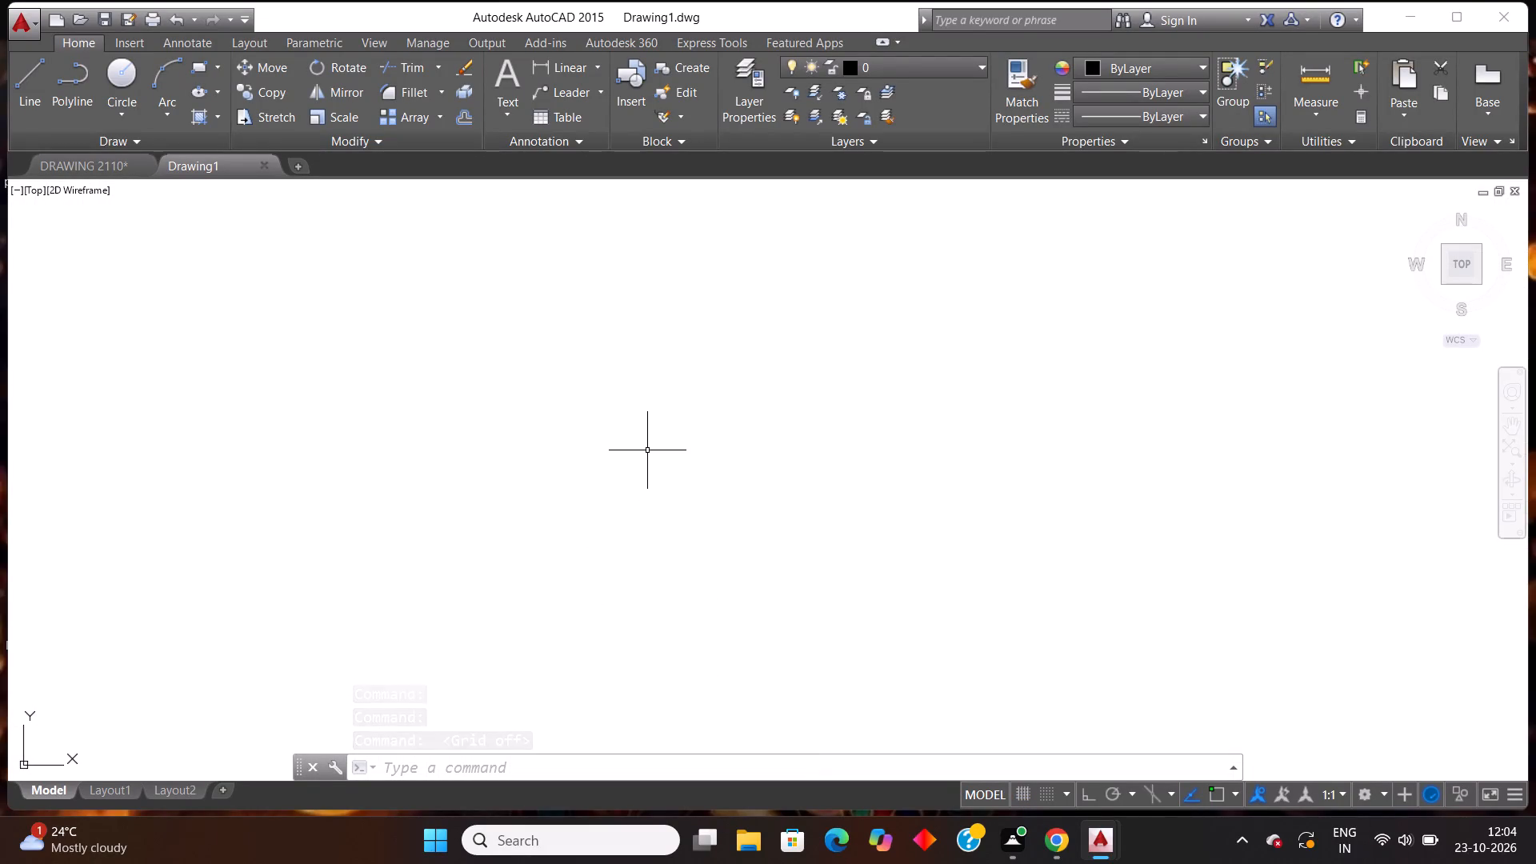
Set the drawing units to Engineering length with 0'-0" precision and an insertion scale of Inches.
text(UN)
key(Return)
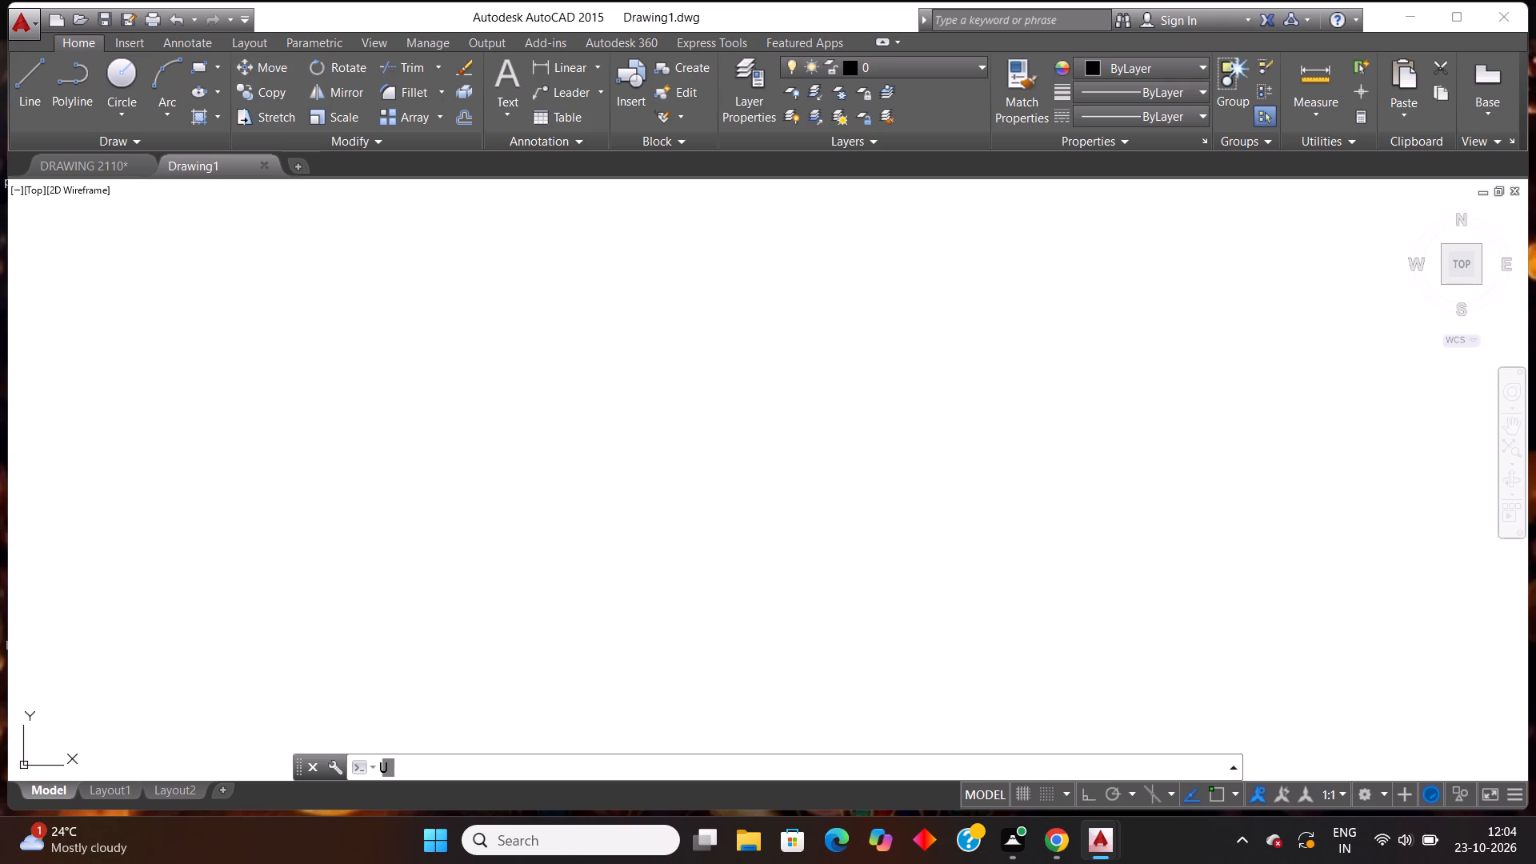
click(663, 284)
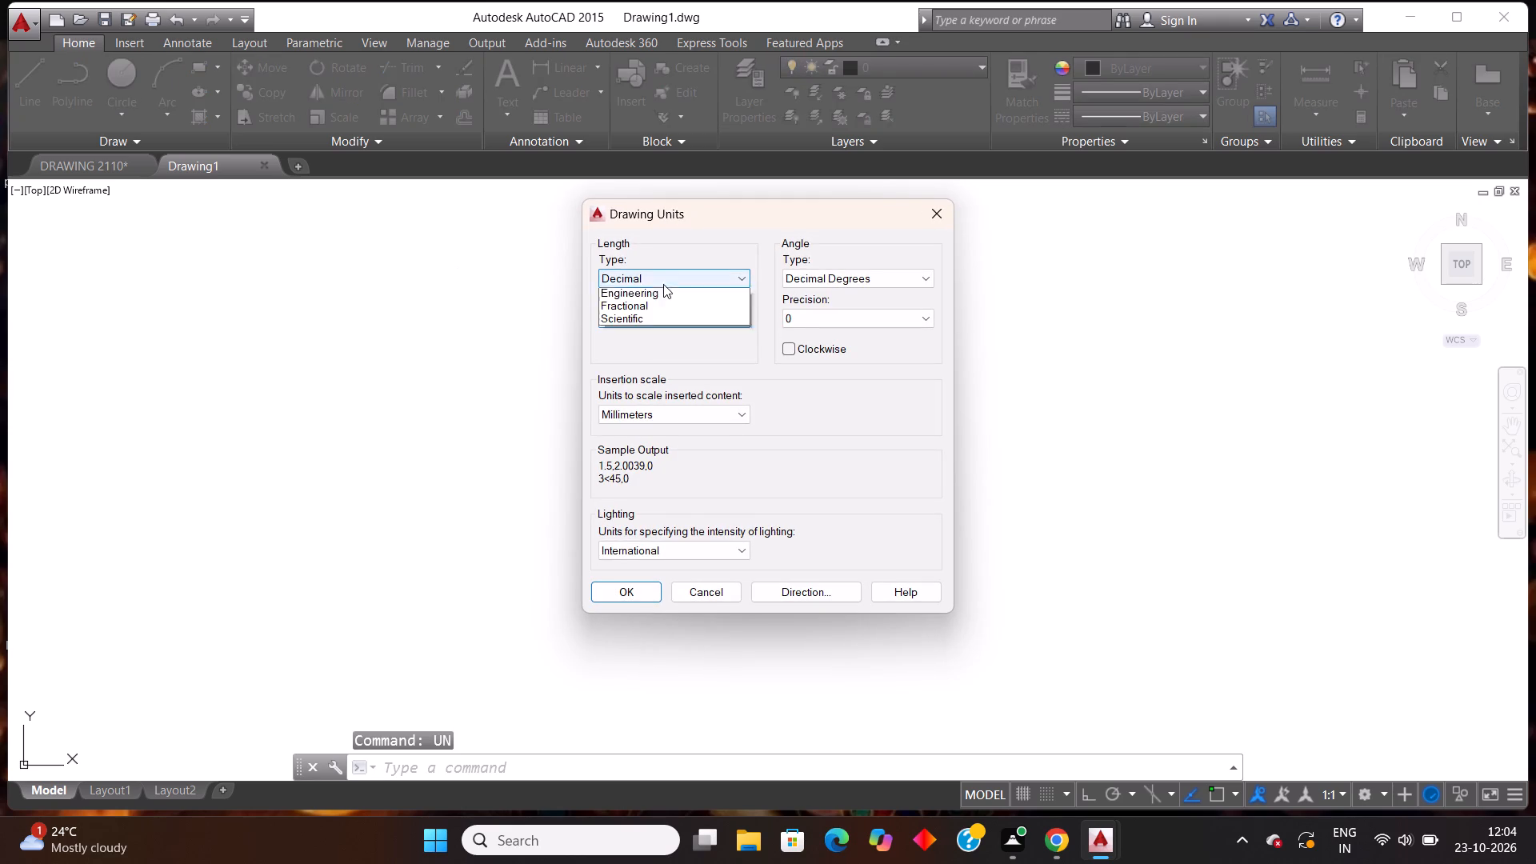
click(638, 318)
click(642, 315)
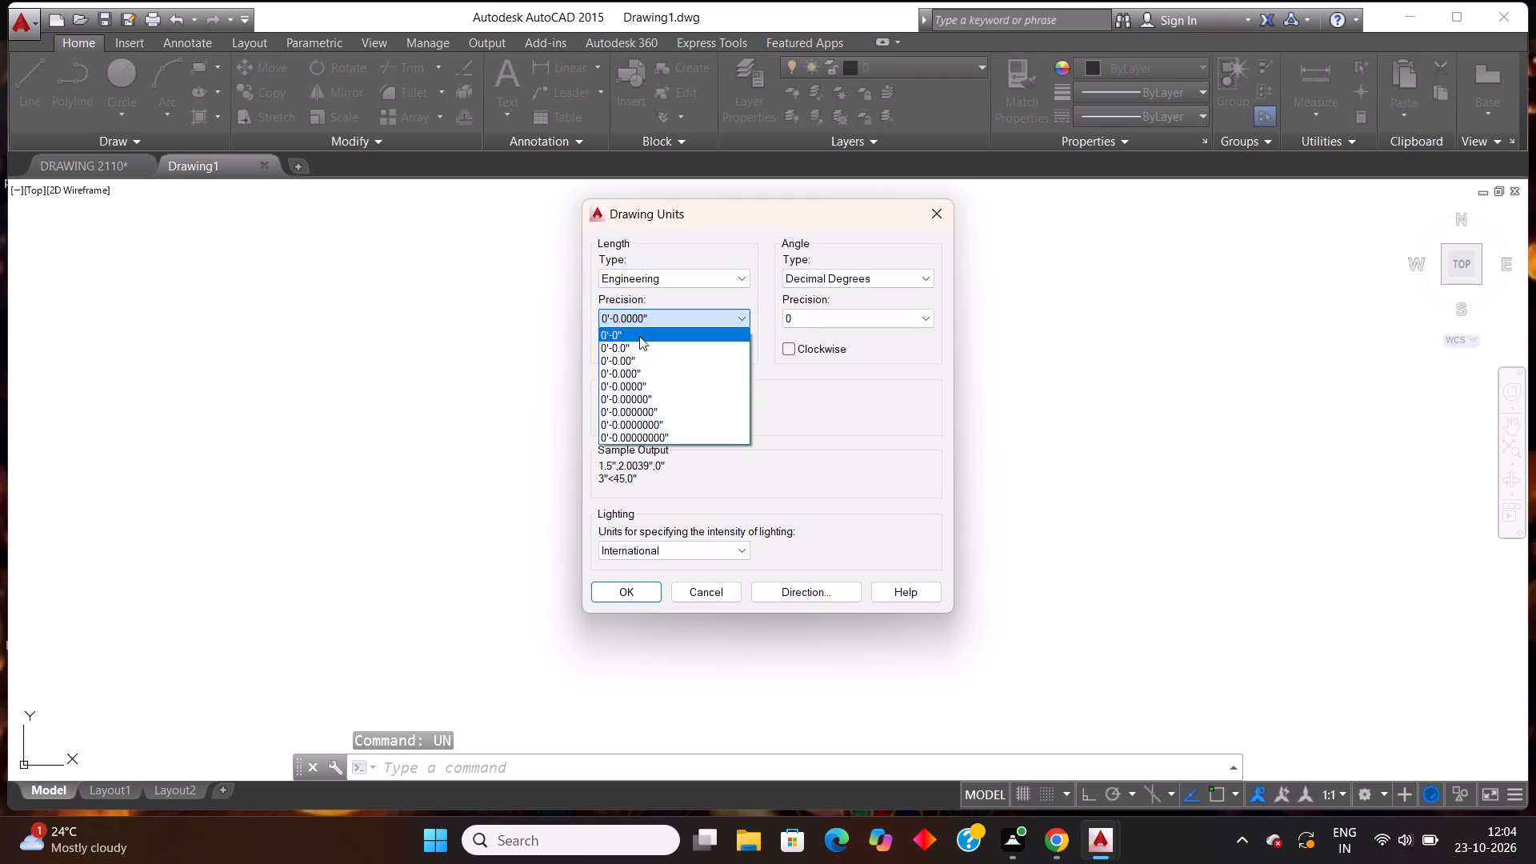
click(639, 336)
click(656, 415)
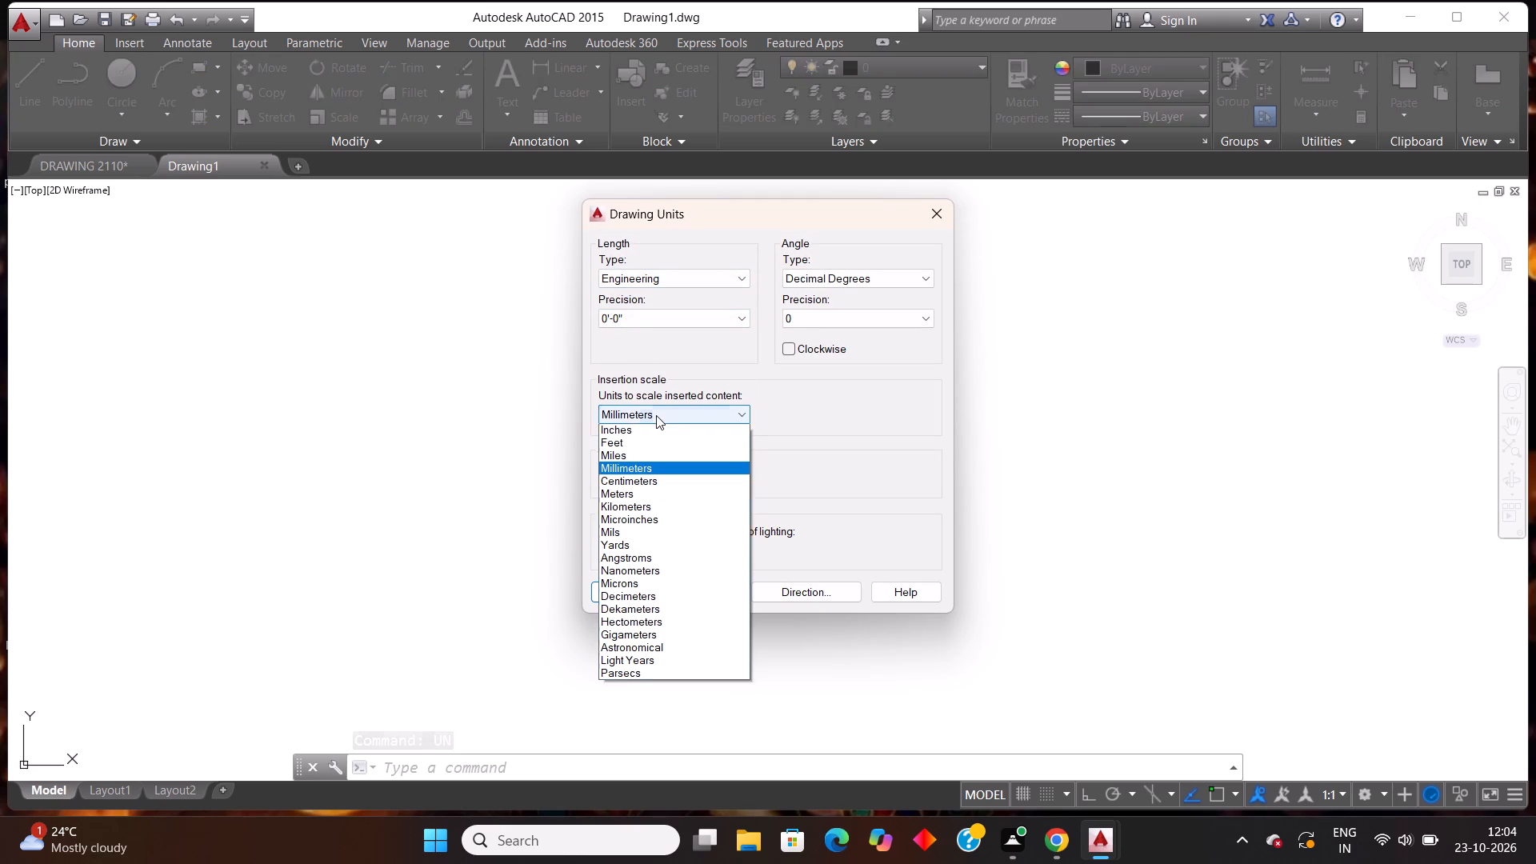
click(638, 444)
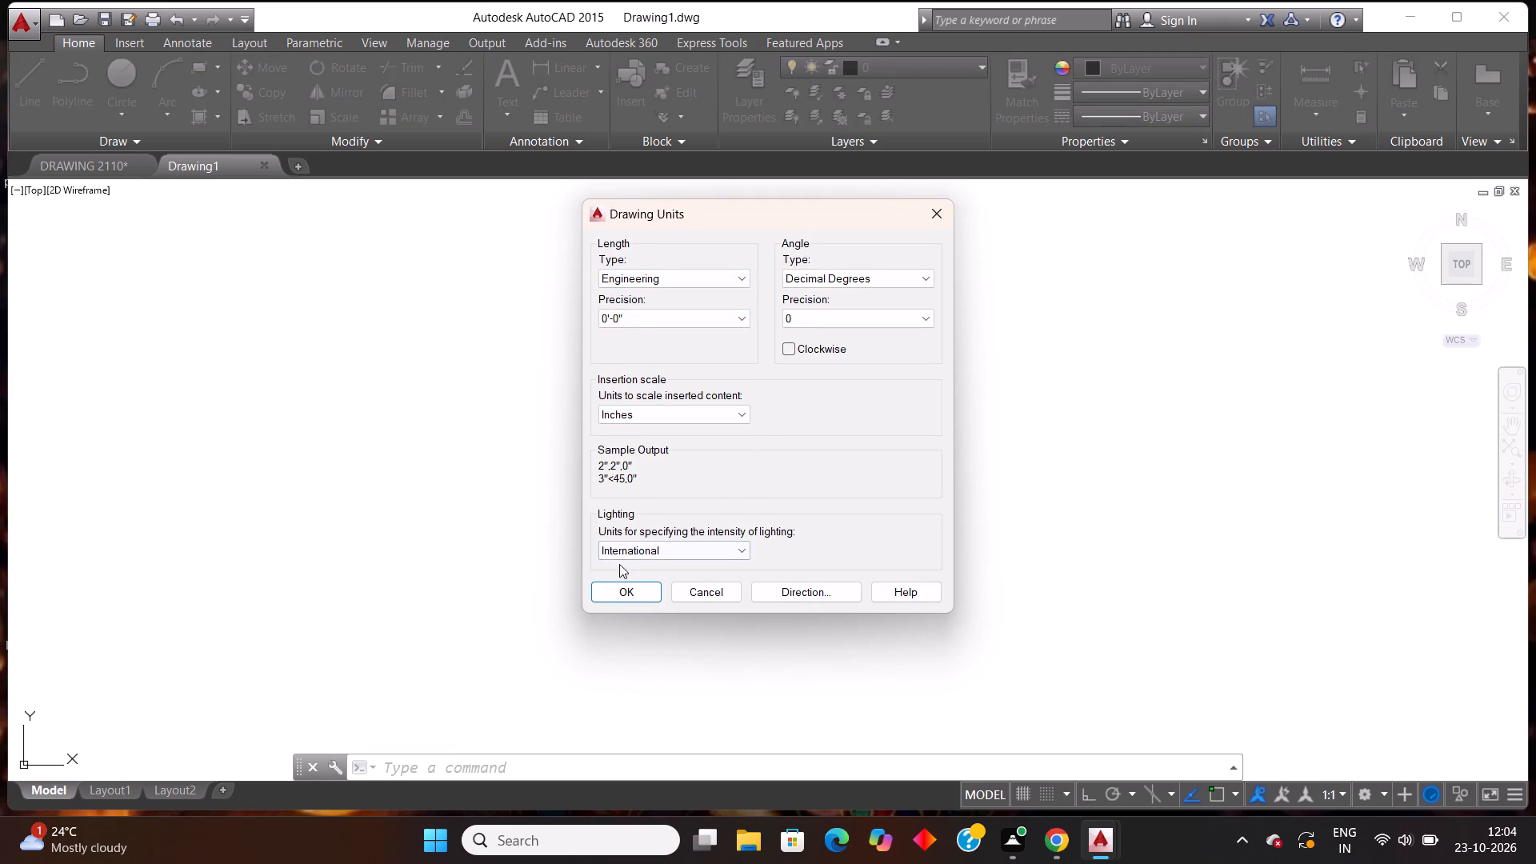
click(626, 596)
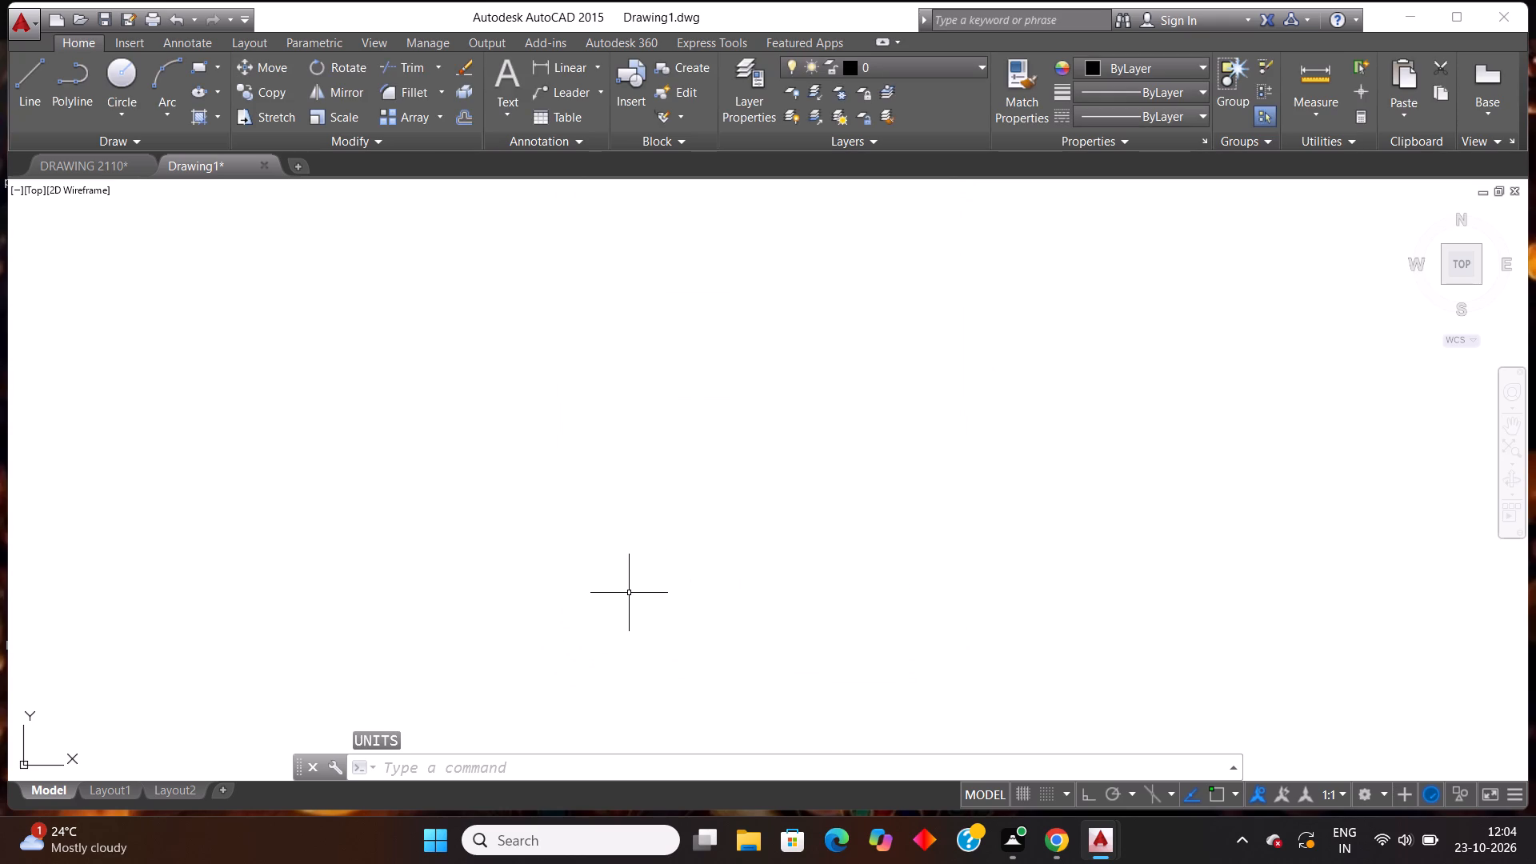
Modify the Standard dimension style, raising its text height to 0'-10.18".
key(d)
key(Return)
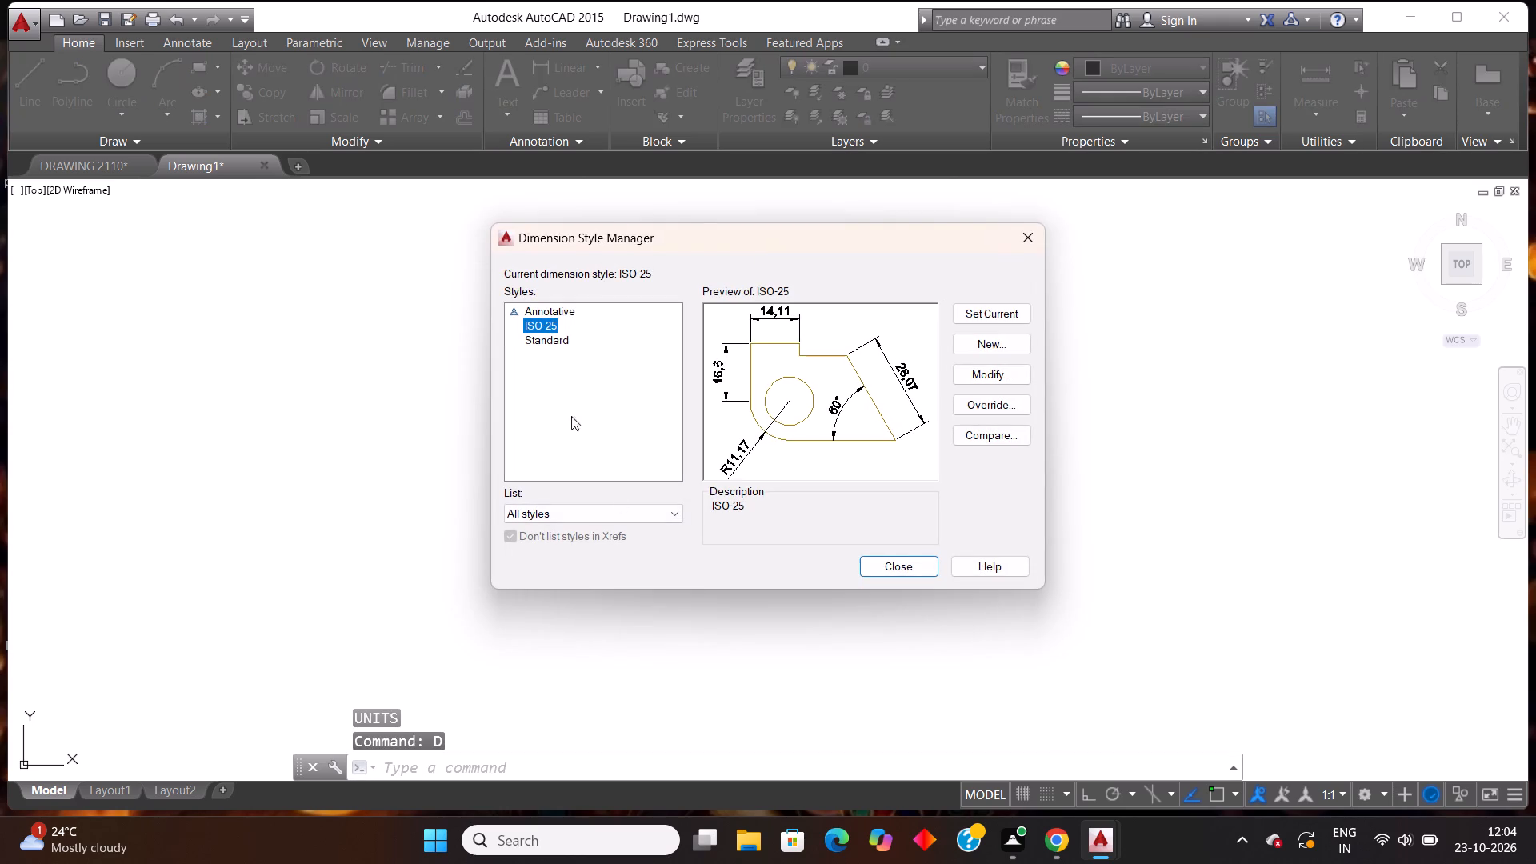
click(539, 338)
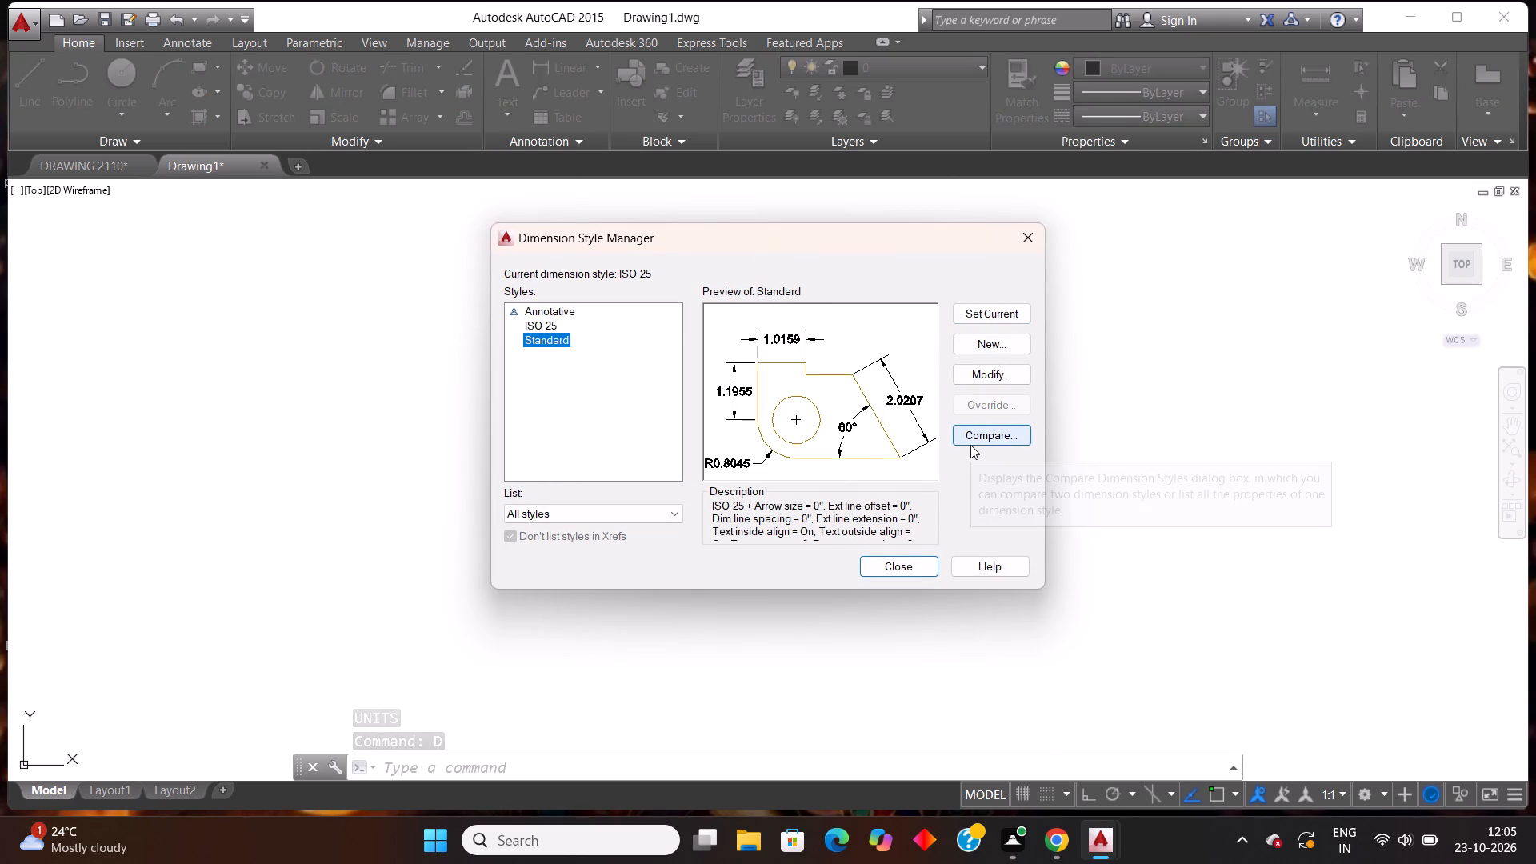
click(998, 372)
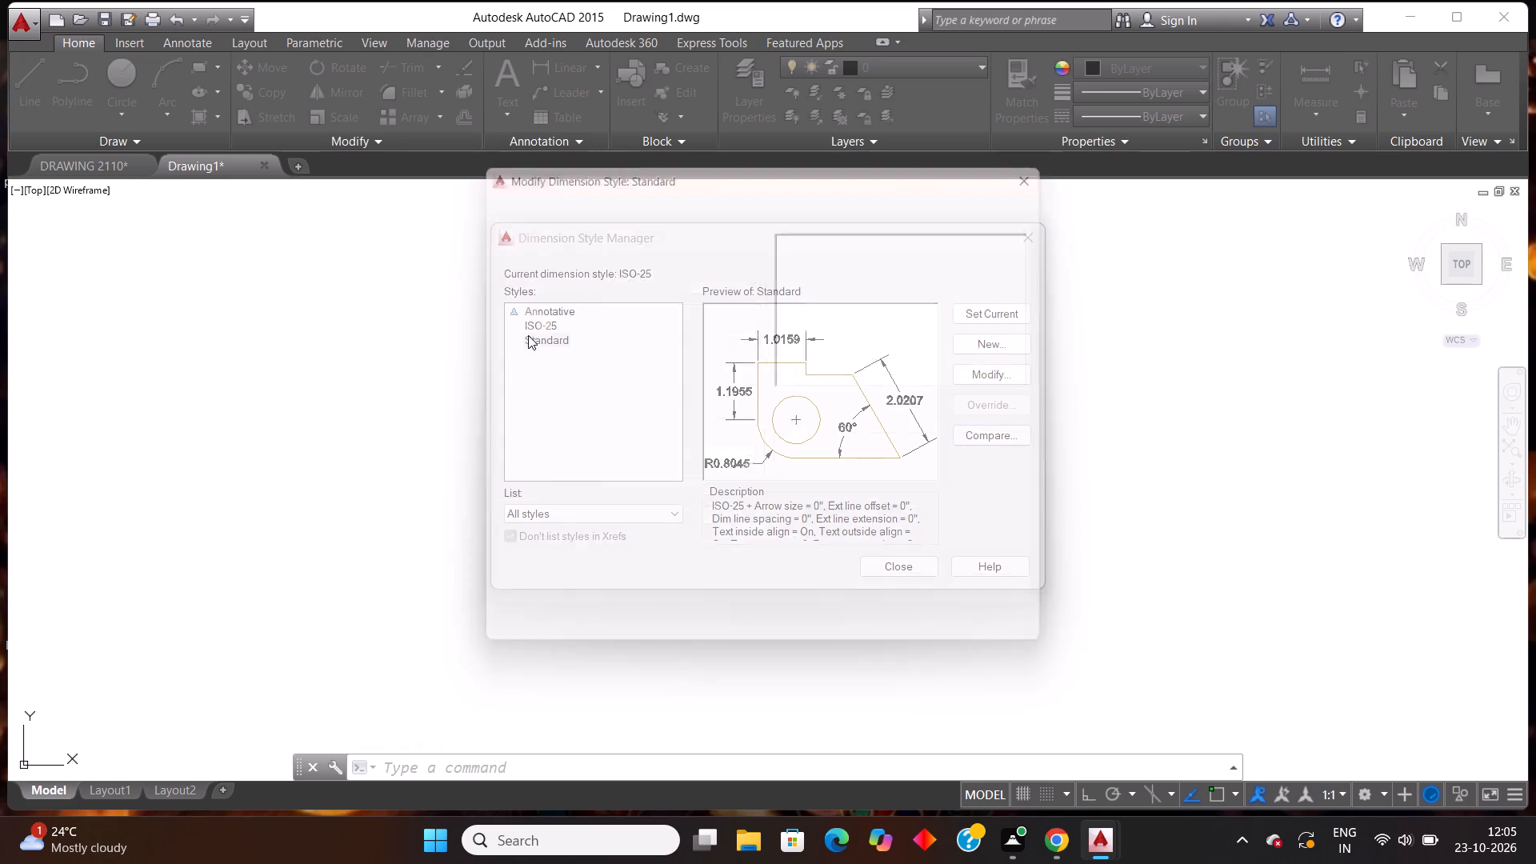
click(701, 255)
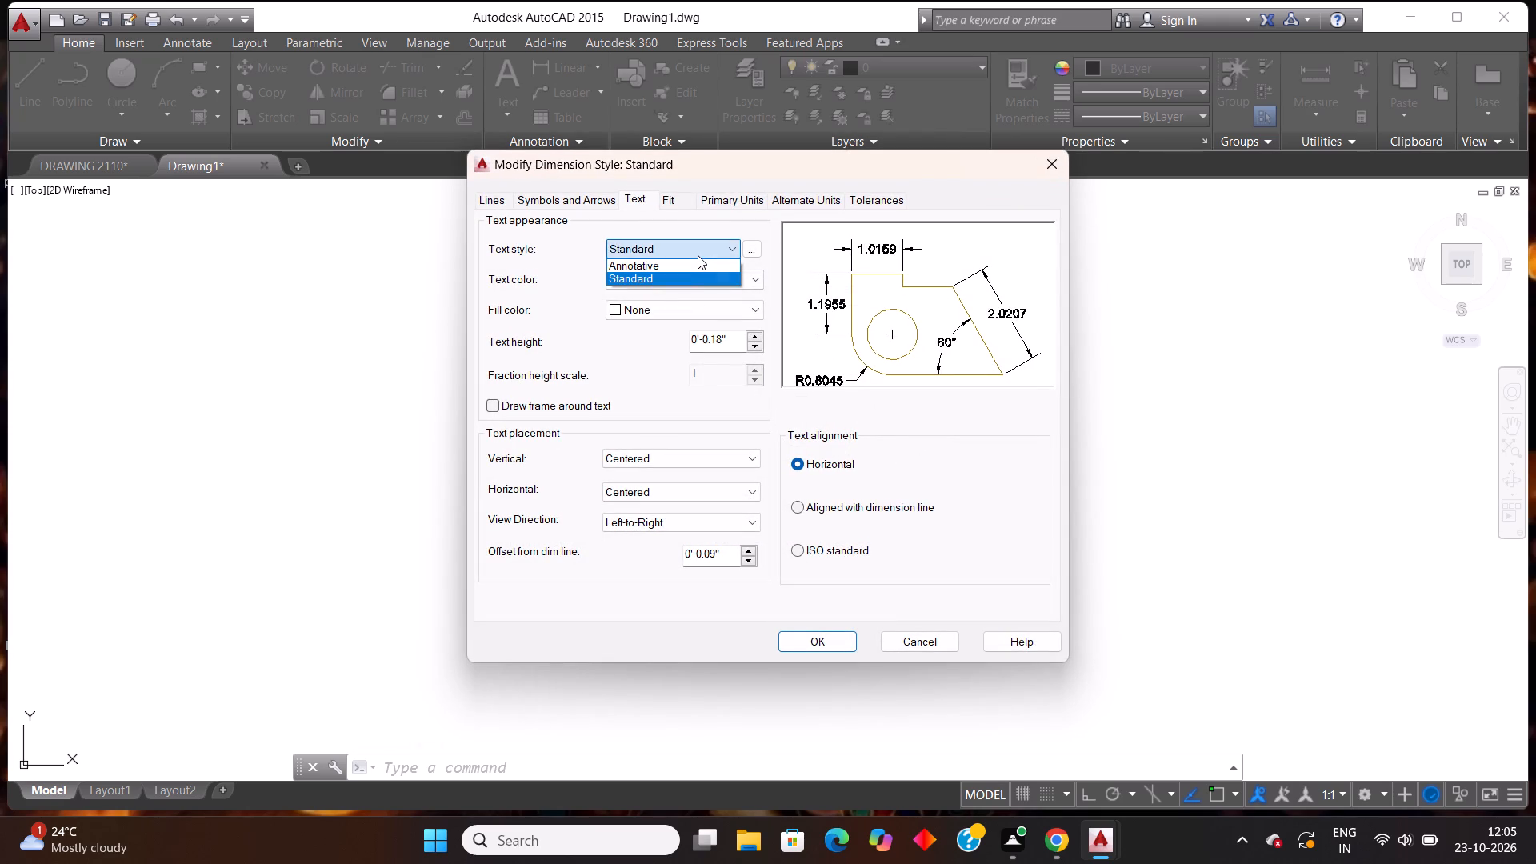
click(698, 255)
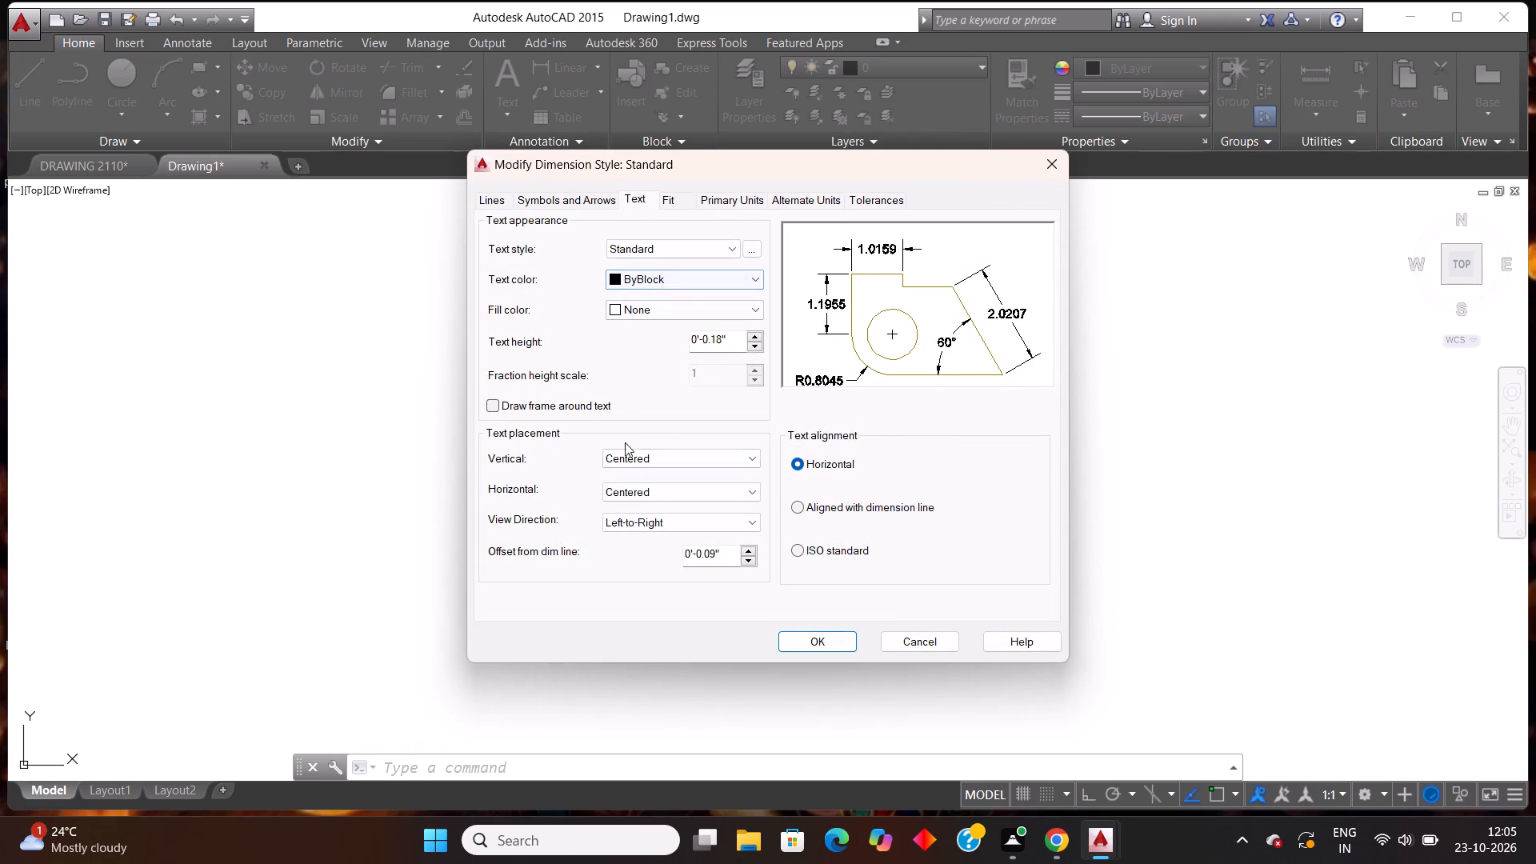
click(757, 334)
click(757, 334)
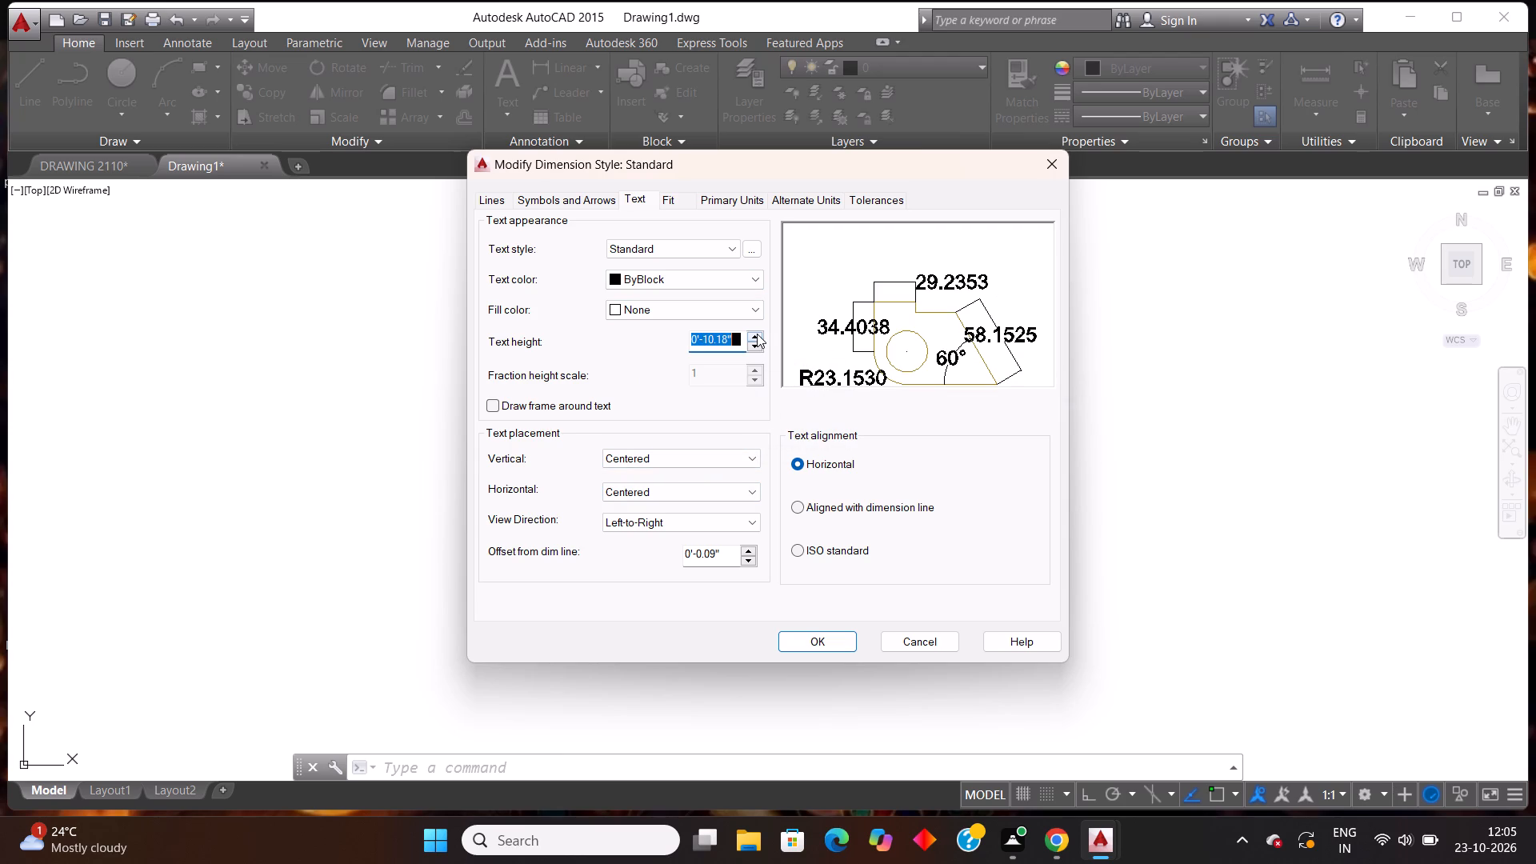
Set the Standard dimension style's primary units to Engineering format with 0'-0" precision and apply the changes.
click(721, 205)
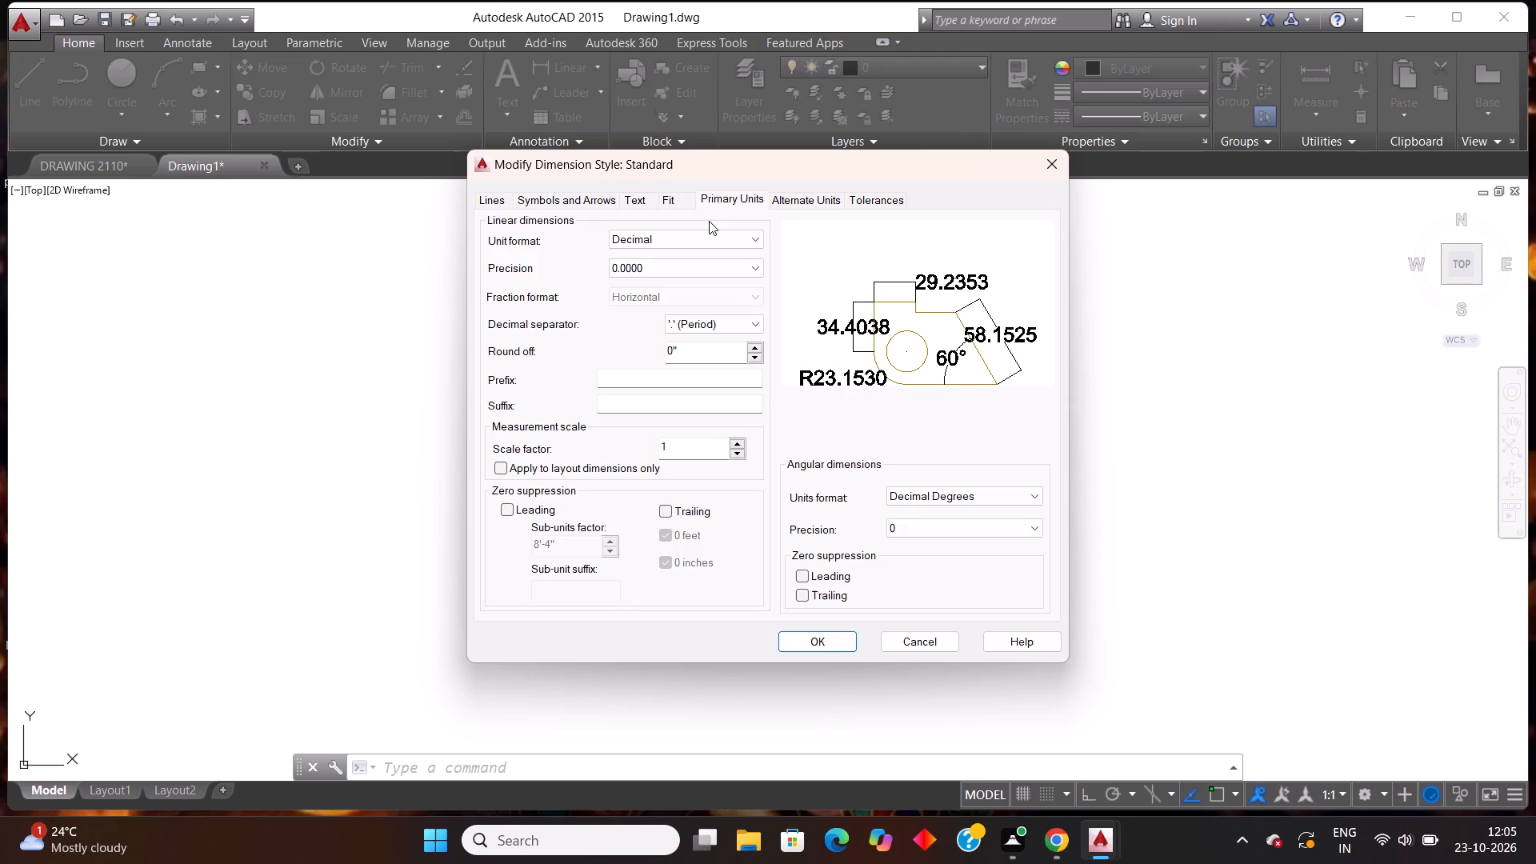
click(698, 249)
click(701, 249)
click(701, 242)
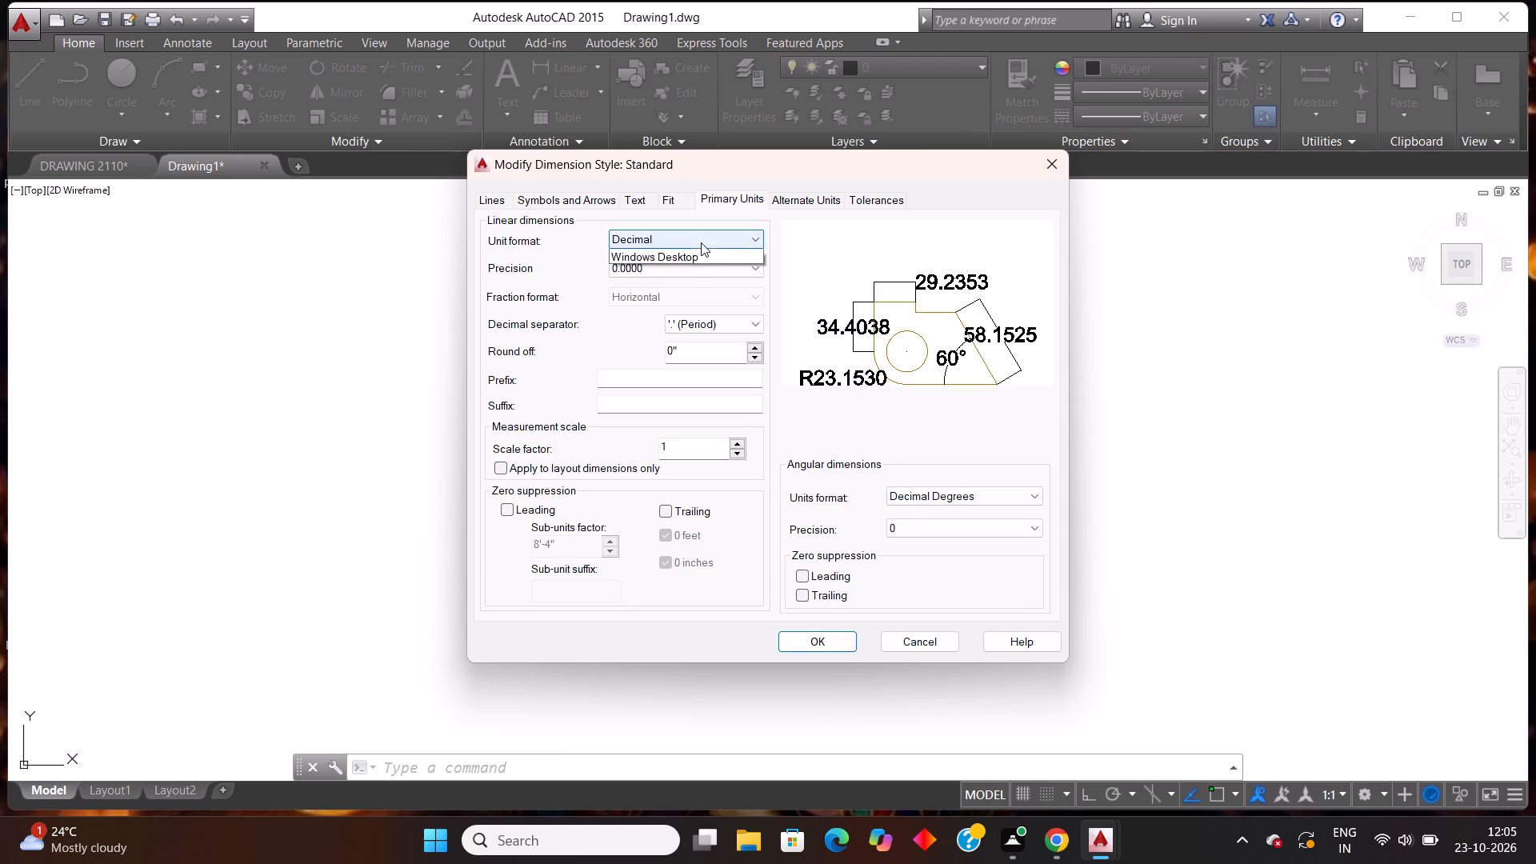
click(661, 276)
click(661, 274)
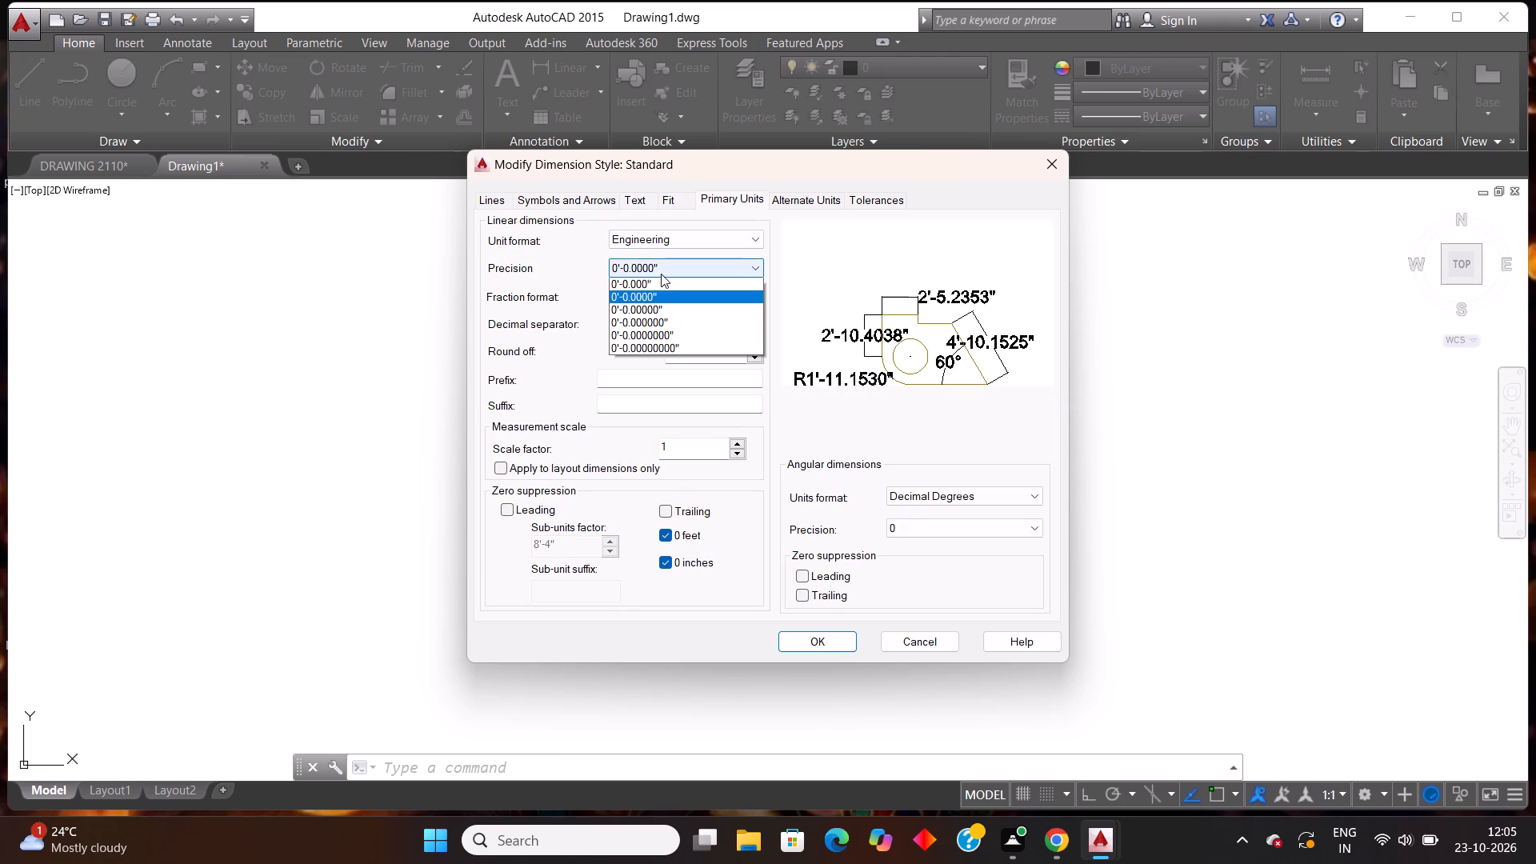
click(640, 285)
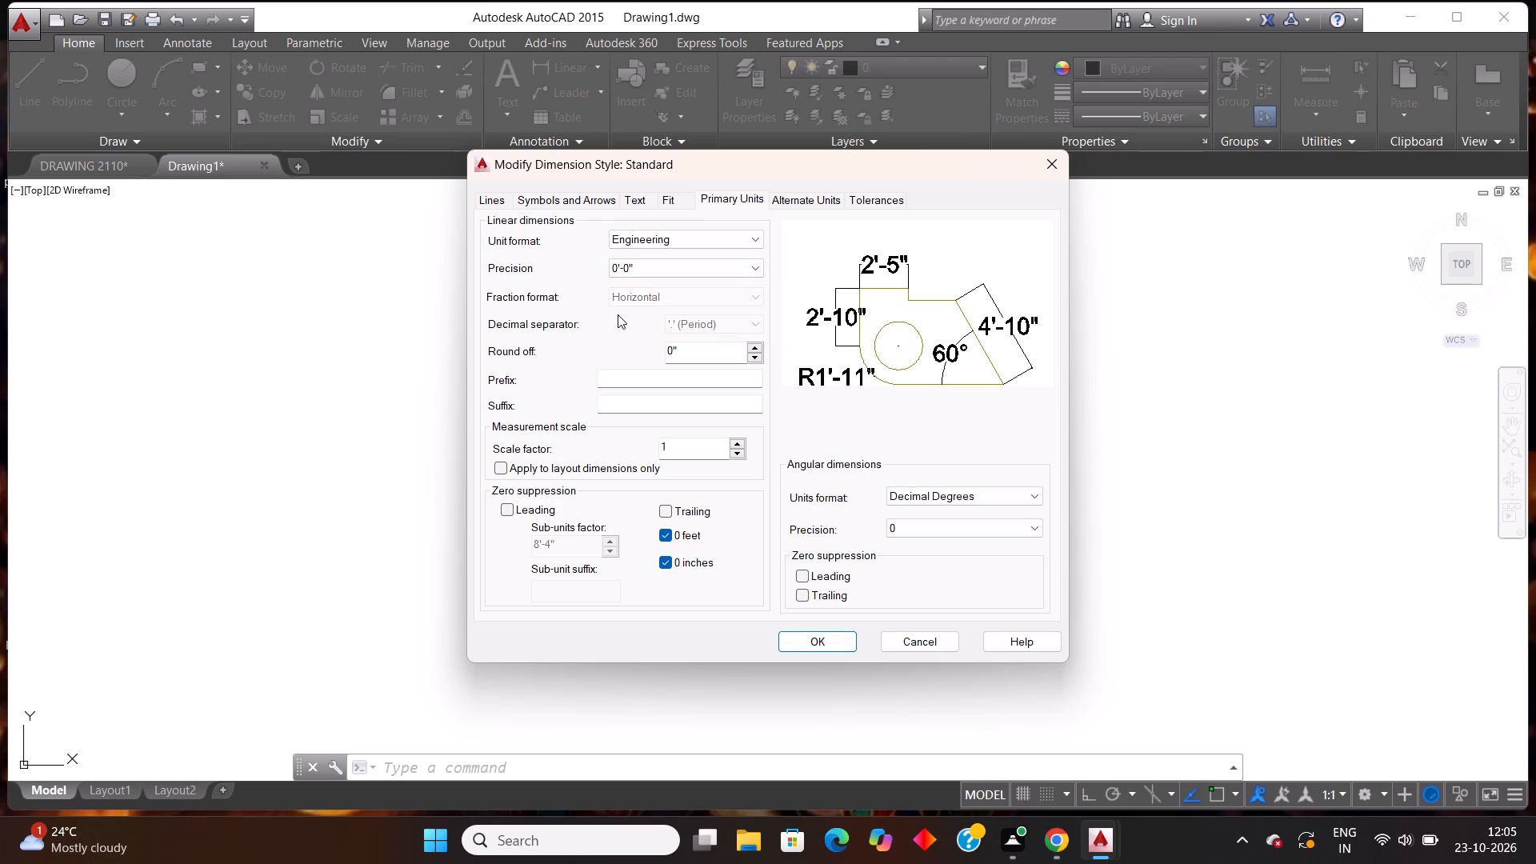
scroll(618, 314, down, 1)
scroll(684, 569, down, 3)
click(816, 638)
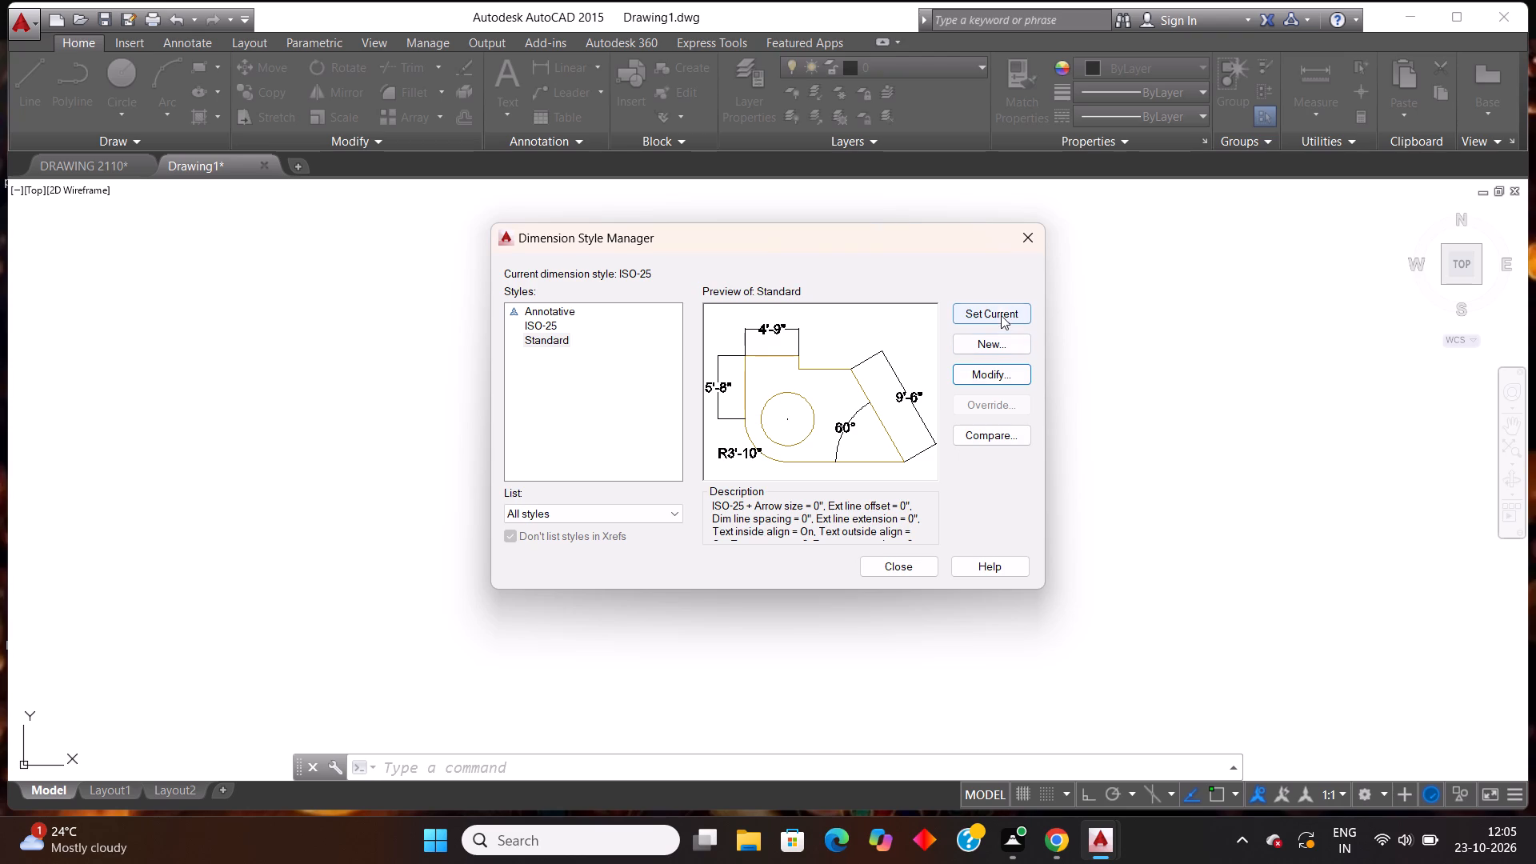
Make Standard the current dimension style and close the Dimension Style Manager.
click(1001, 315)
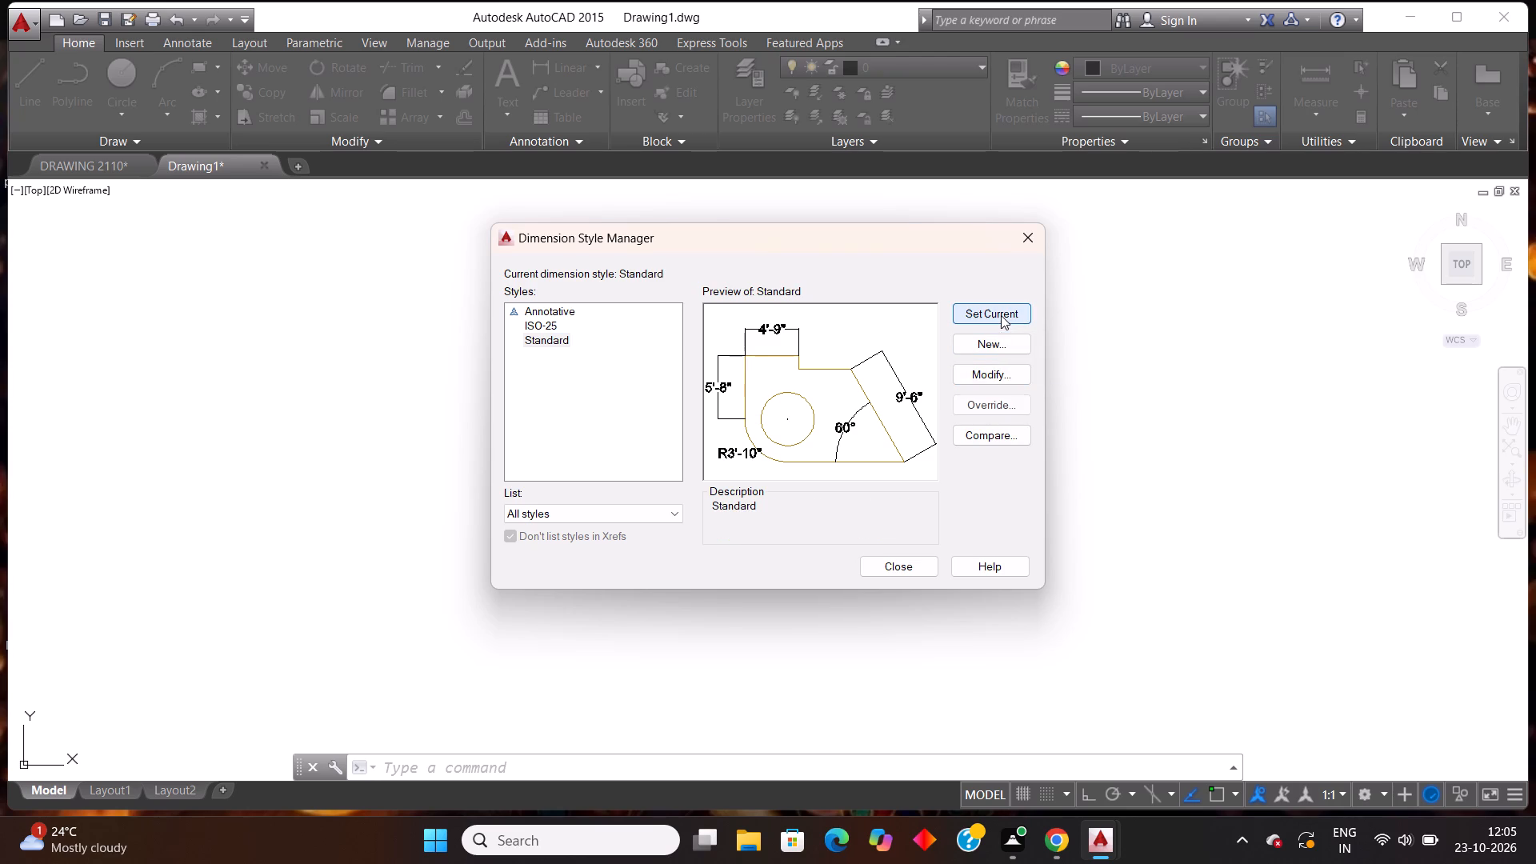
click(878, 576)
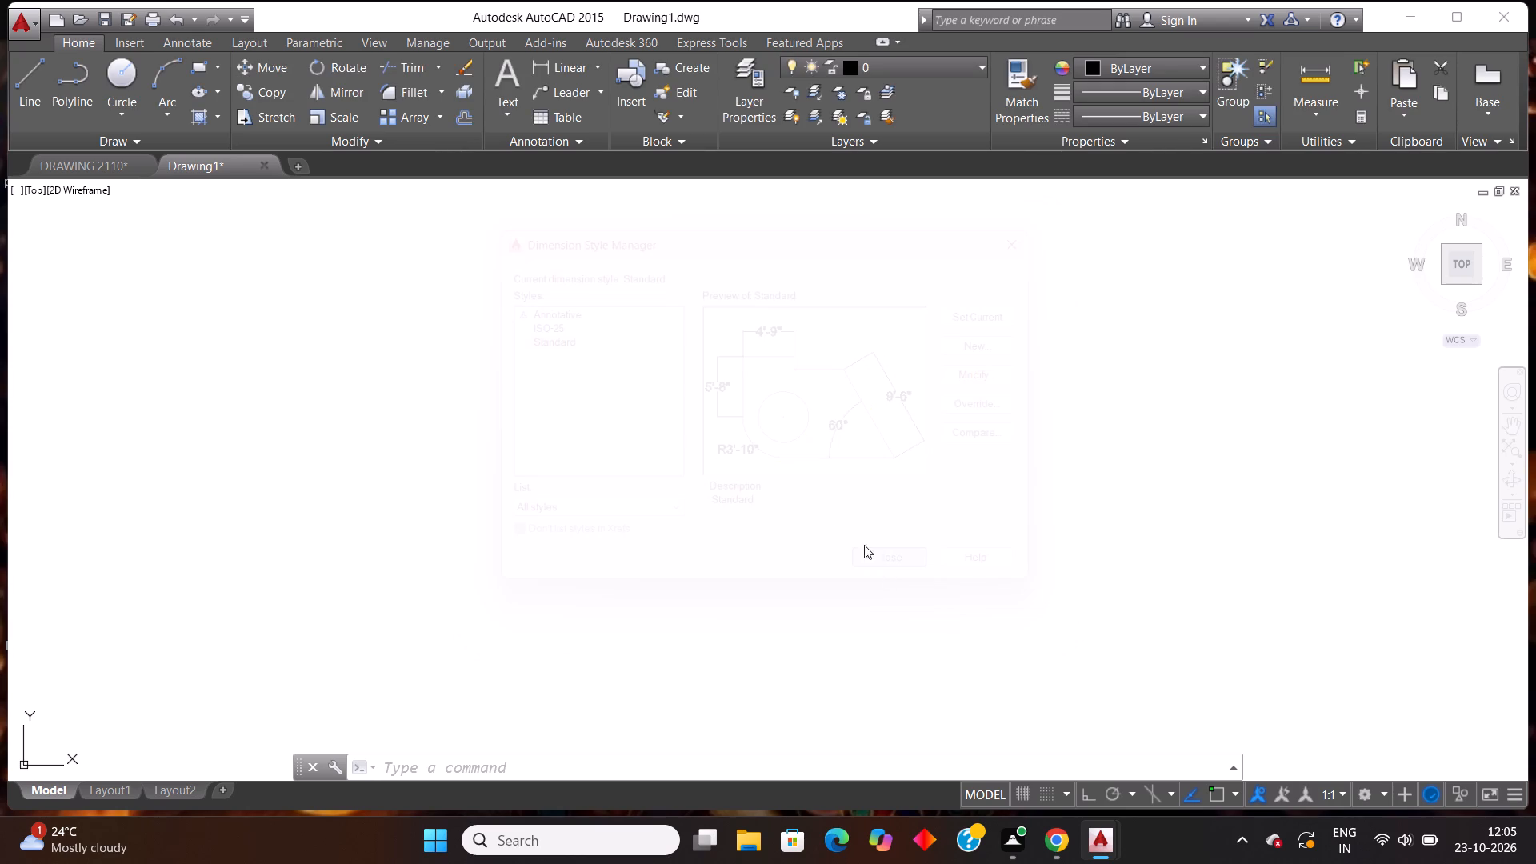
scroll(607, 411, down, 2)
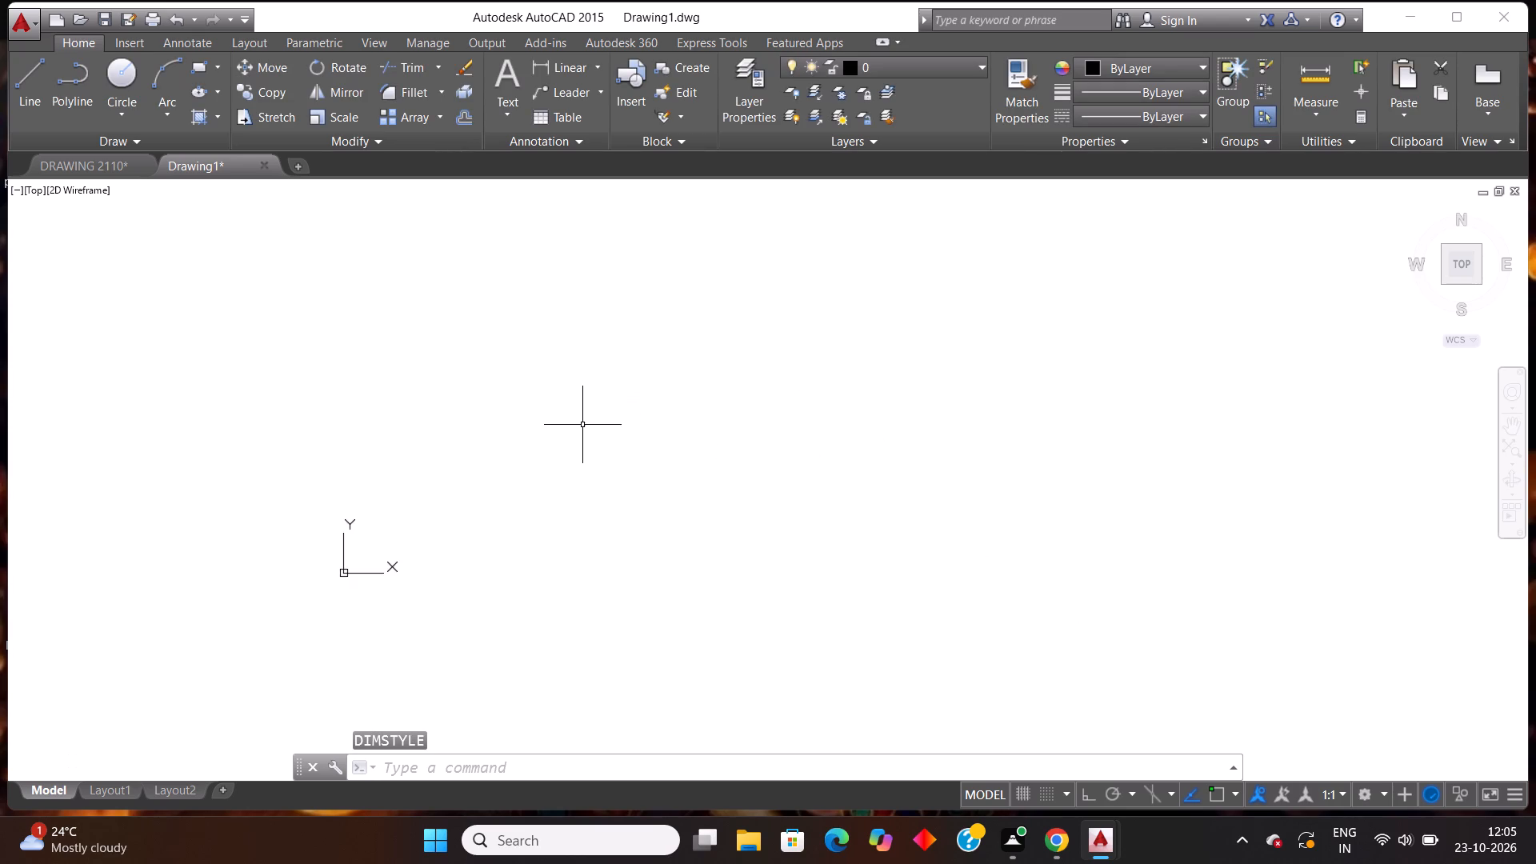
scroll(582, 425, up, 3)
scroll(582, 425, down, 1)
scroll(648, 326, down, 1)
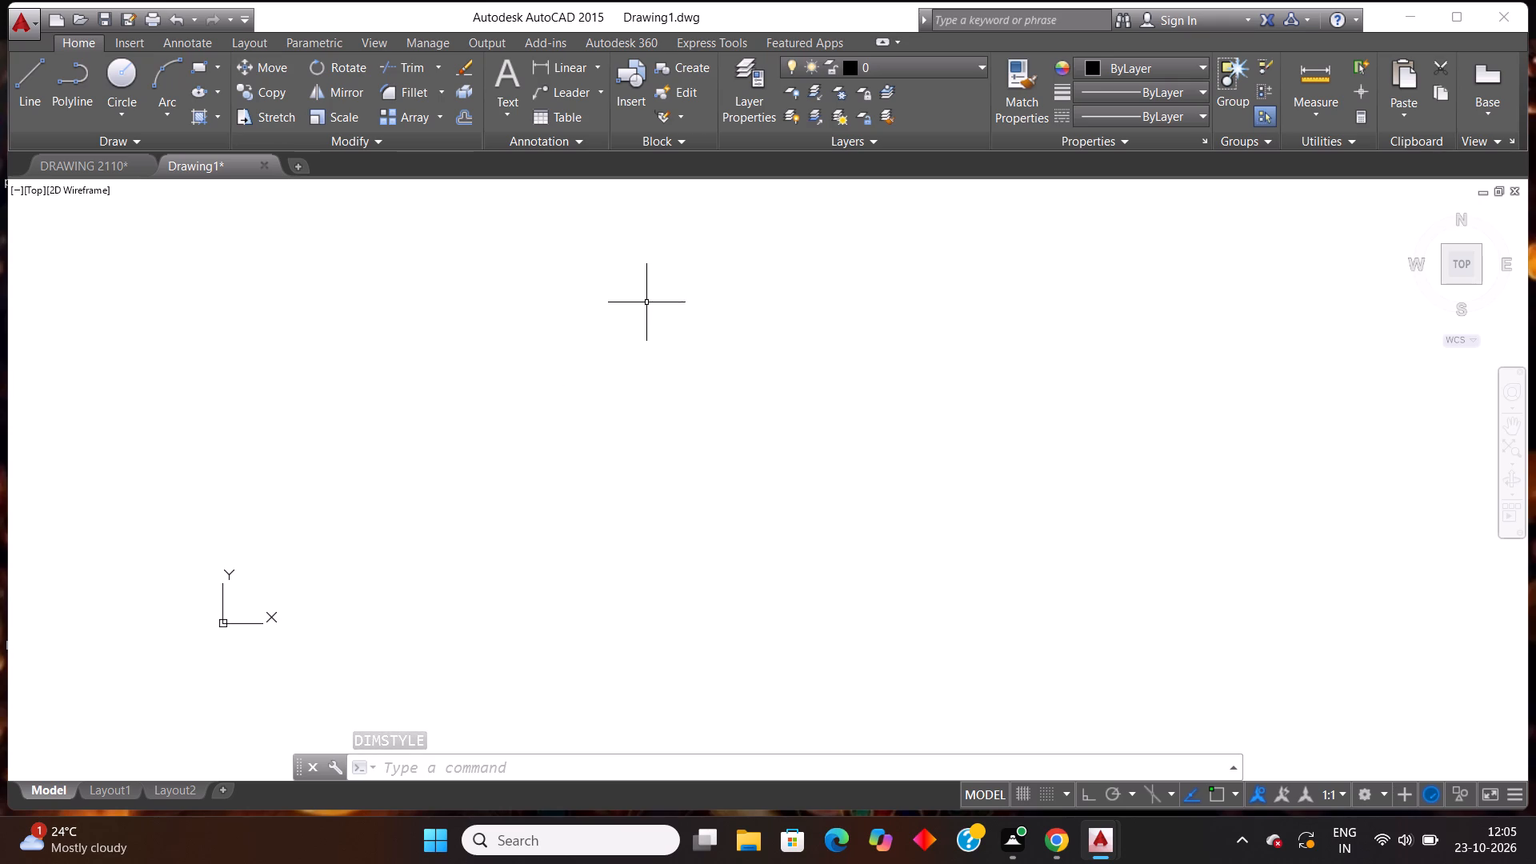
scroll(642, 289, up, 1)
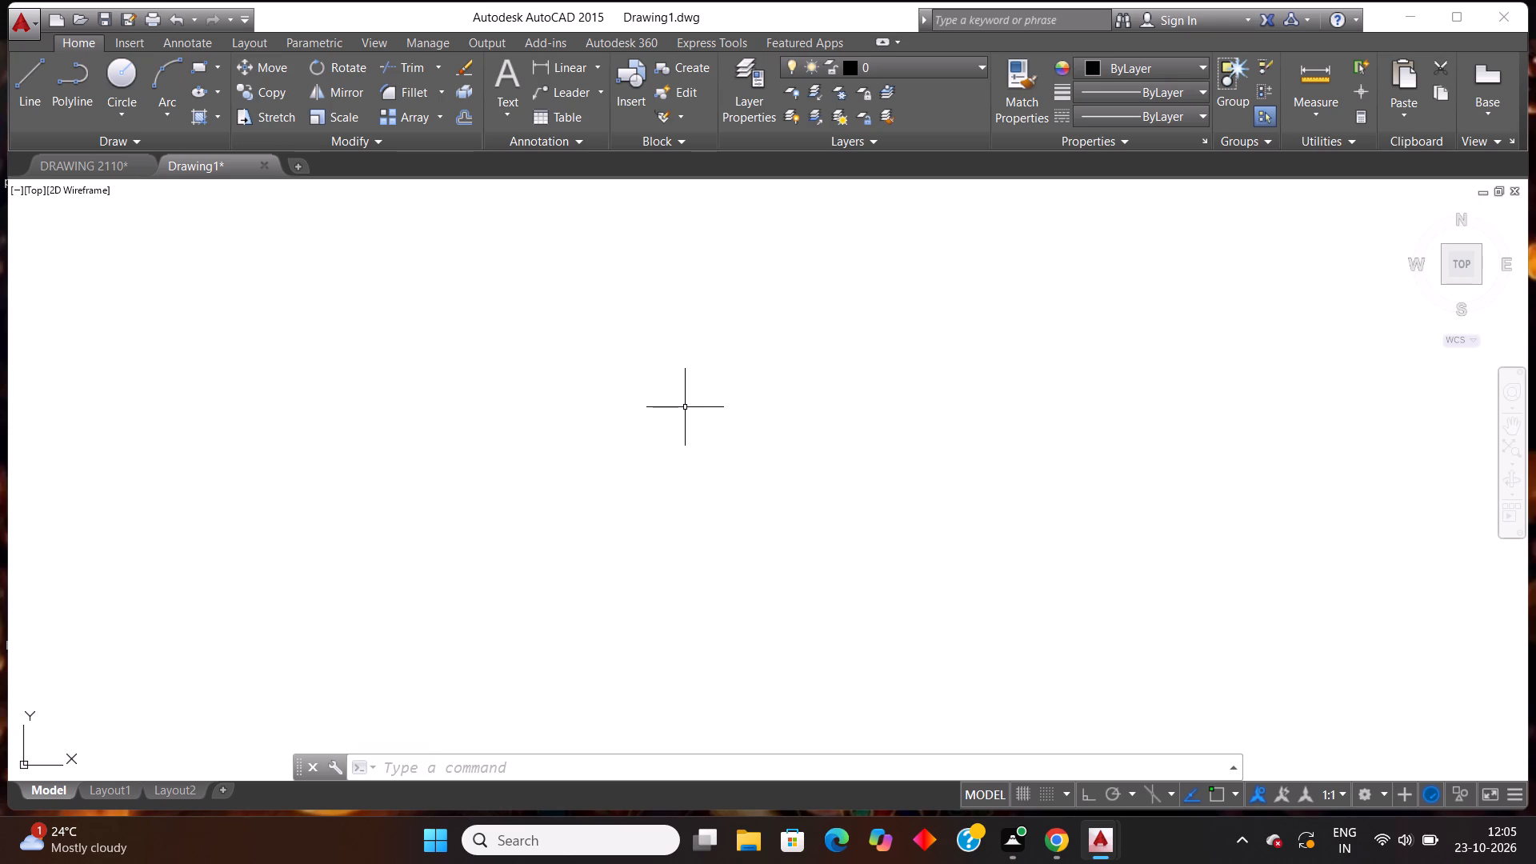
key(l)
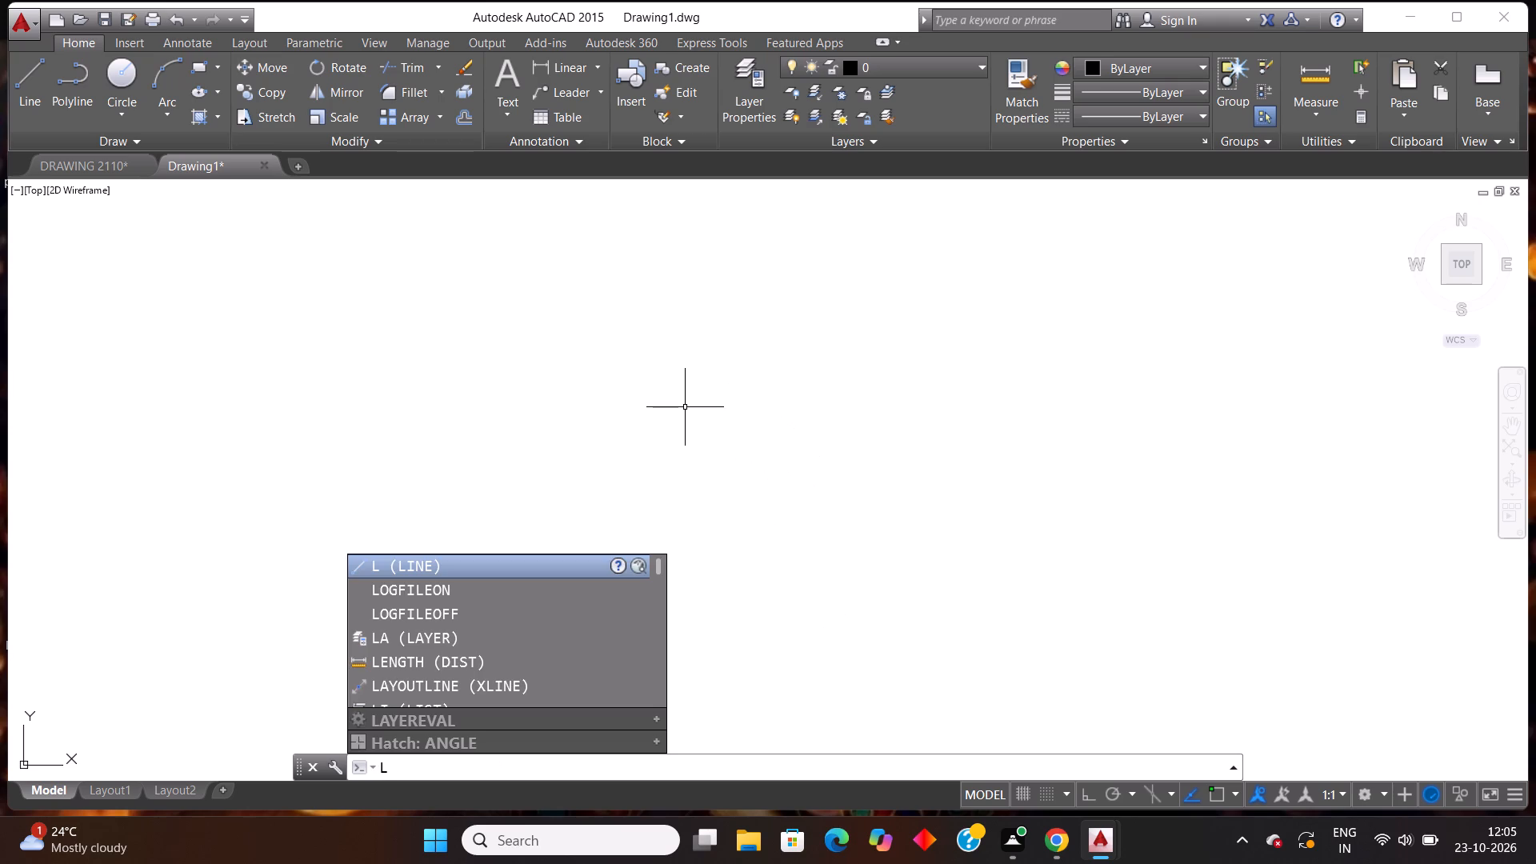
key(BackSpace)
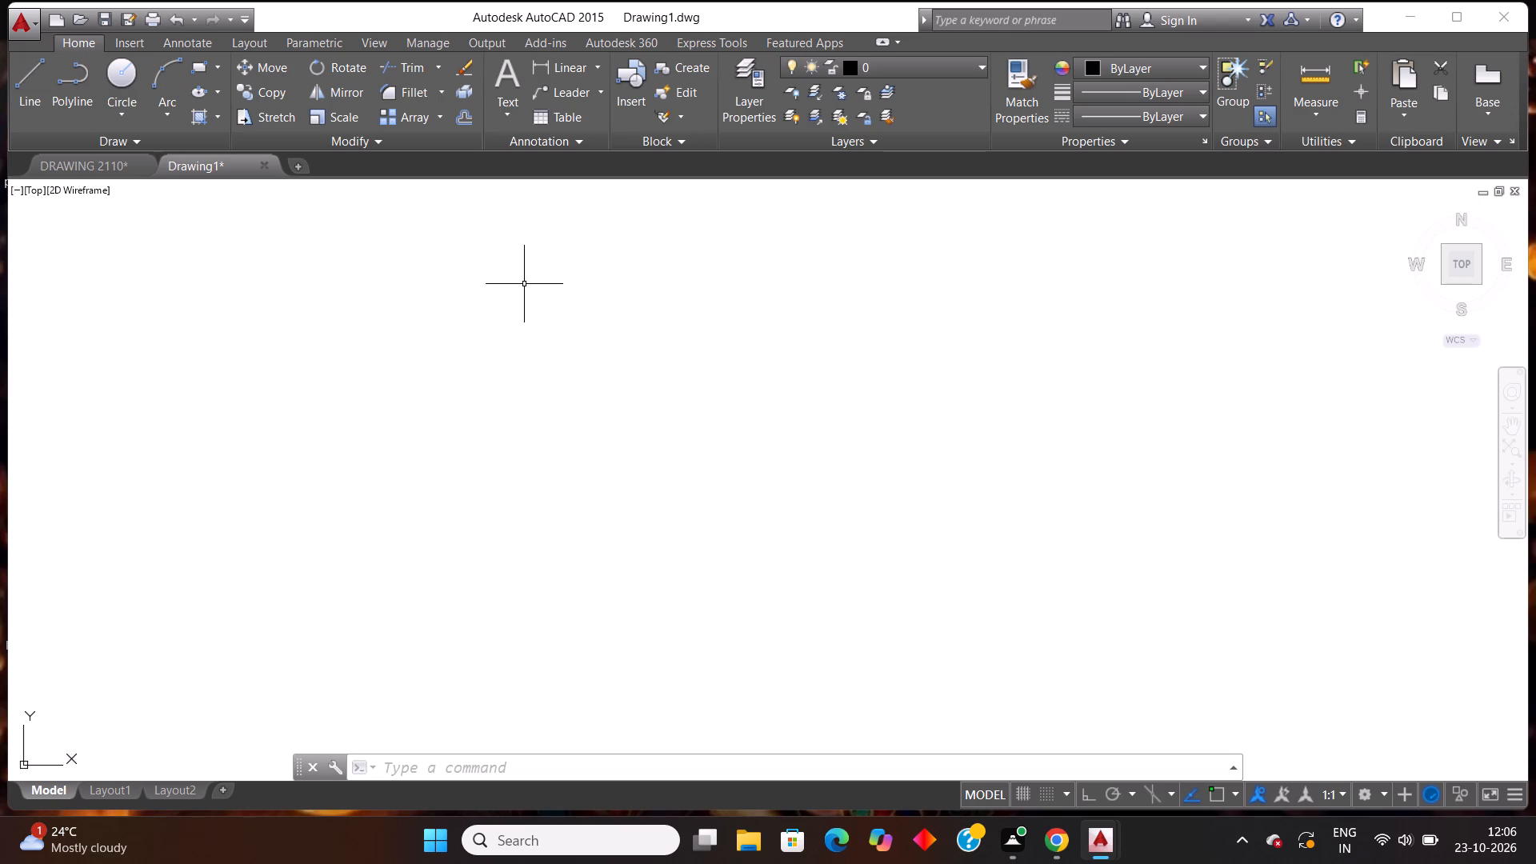
Turn on command log file recording with LOGFILEON.
click(499, 775)
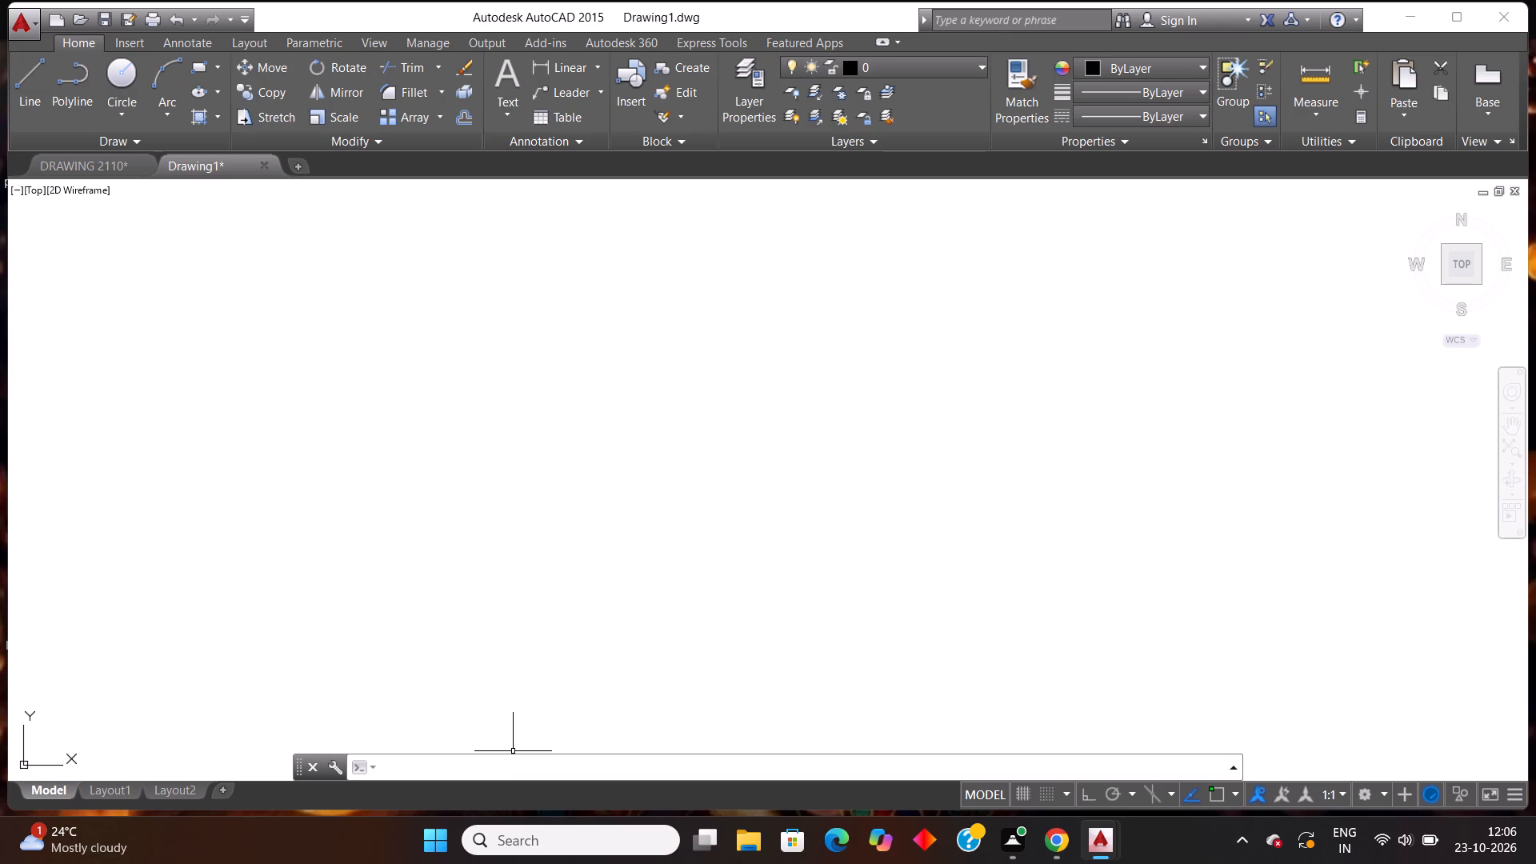
text(LOG)
click(442, 615)
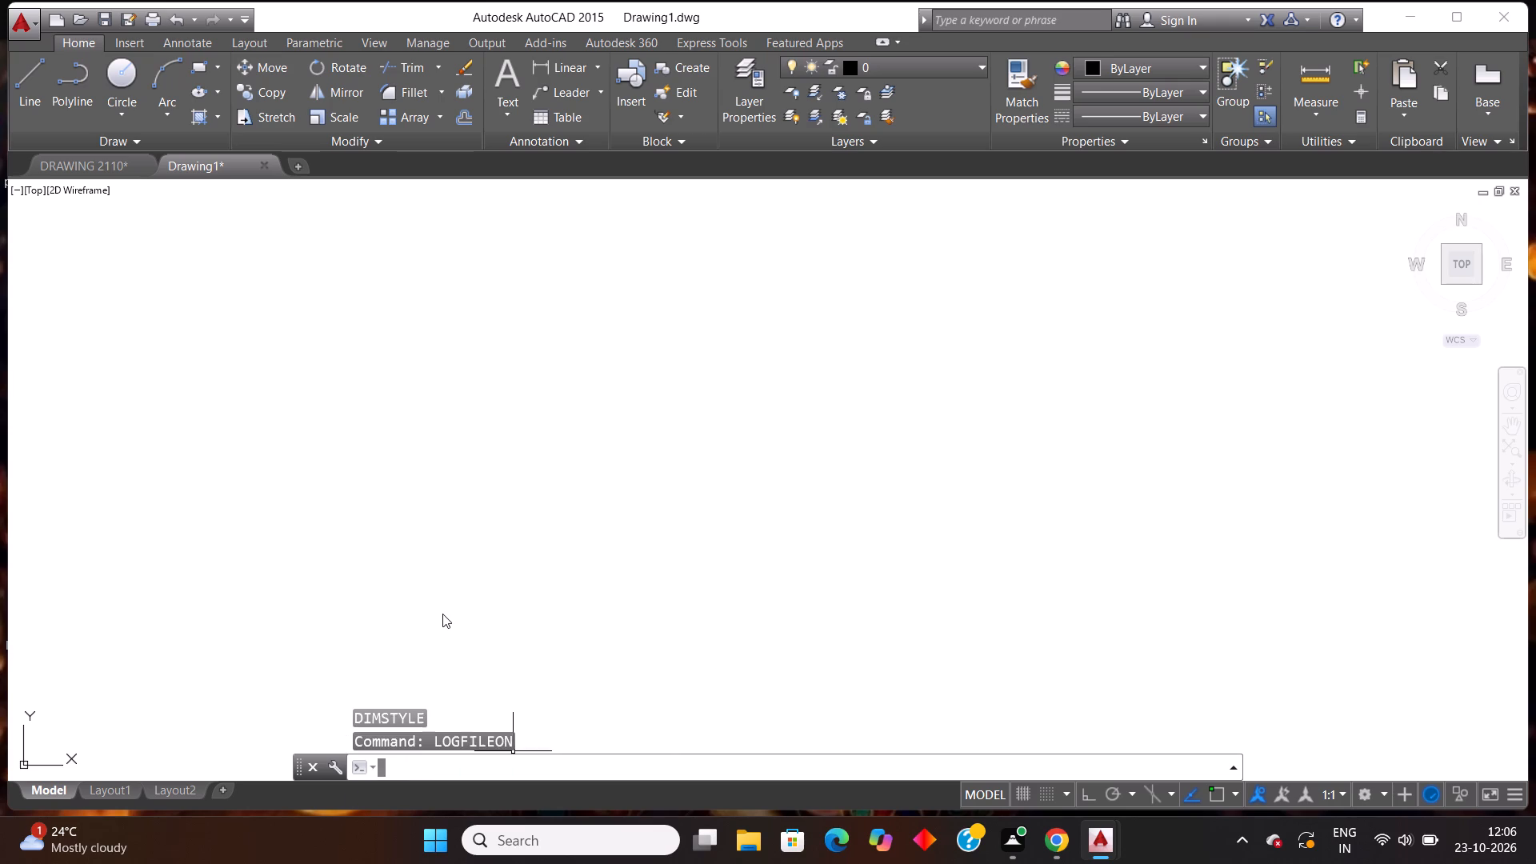
click(448, 773)
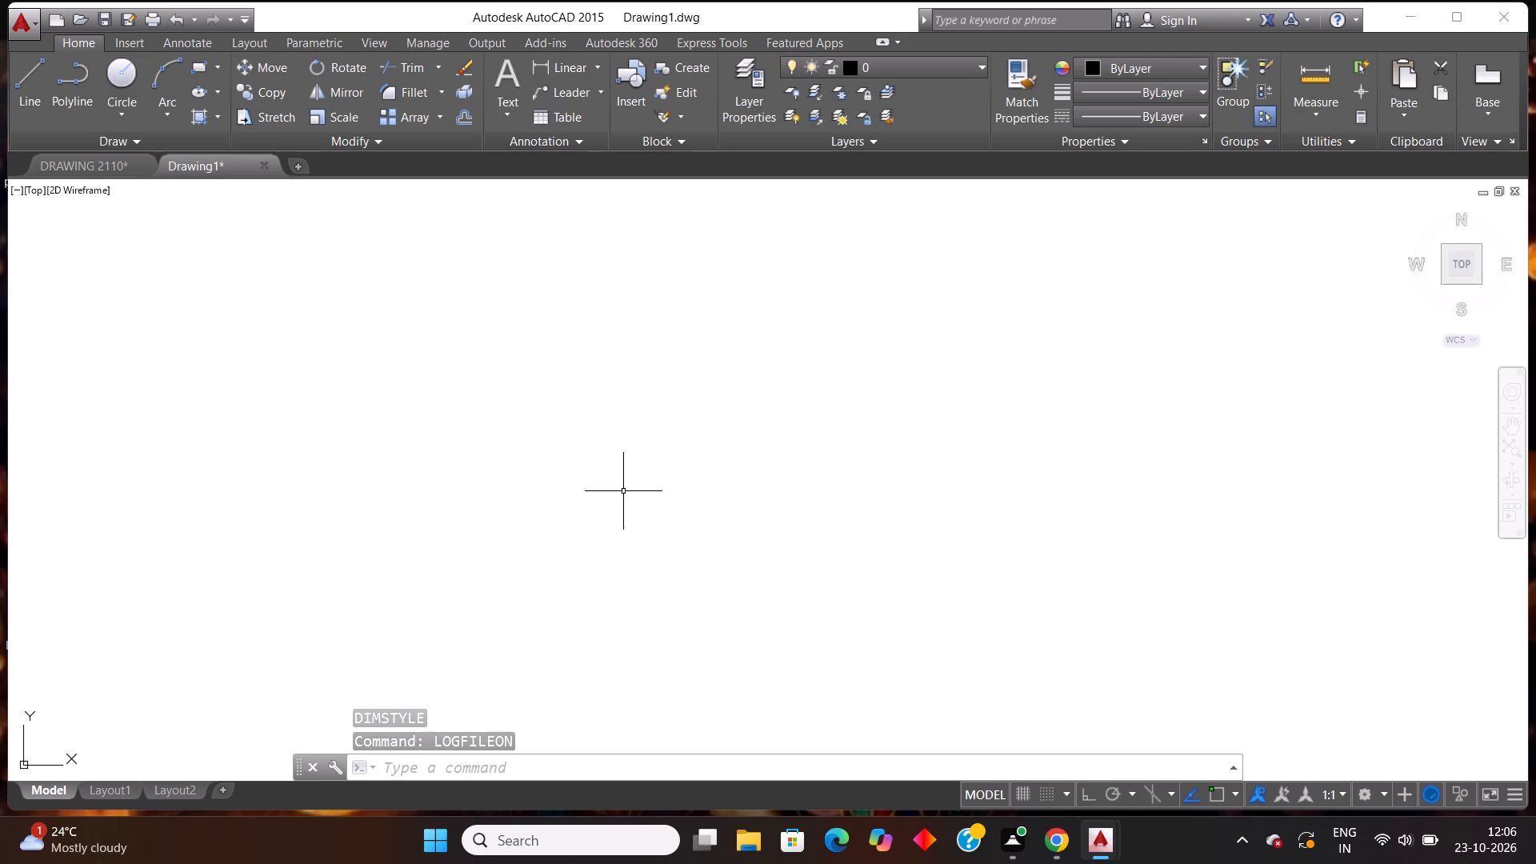
Turn on Ortho mode and draw a closed rectangular outline from lines, 31' wide and 33' high.
key(F8)
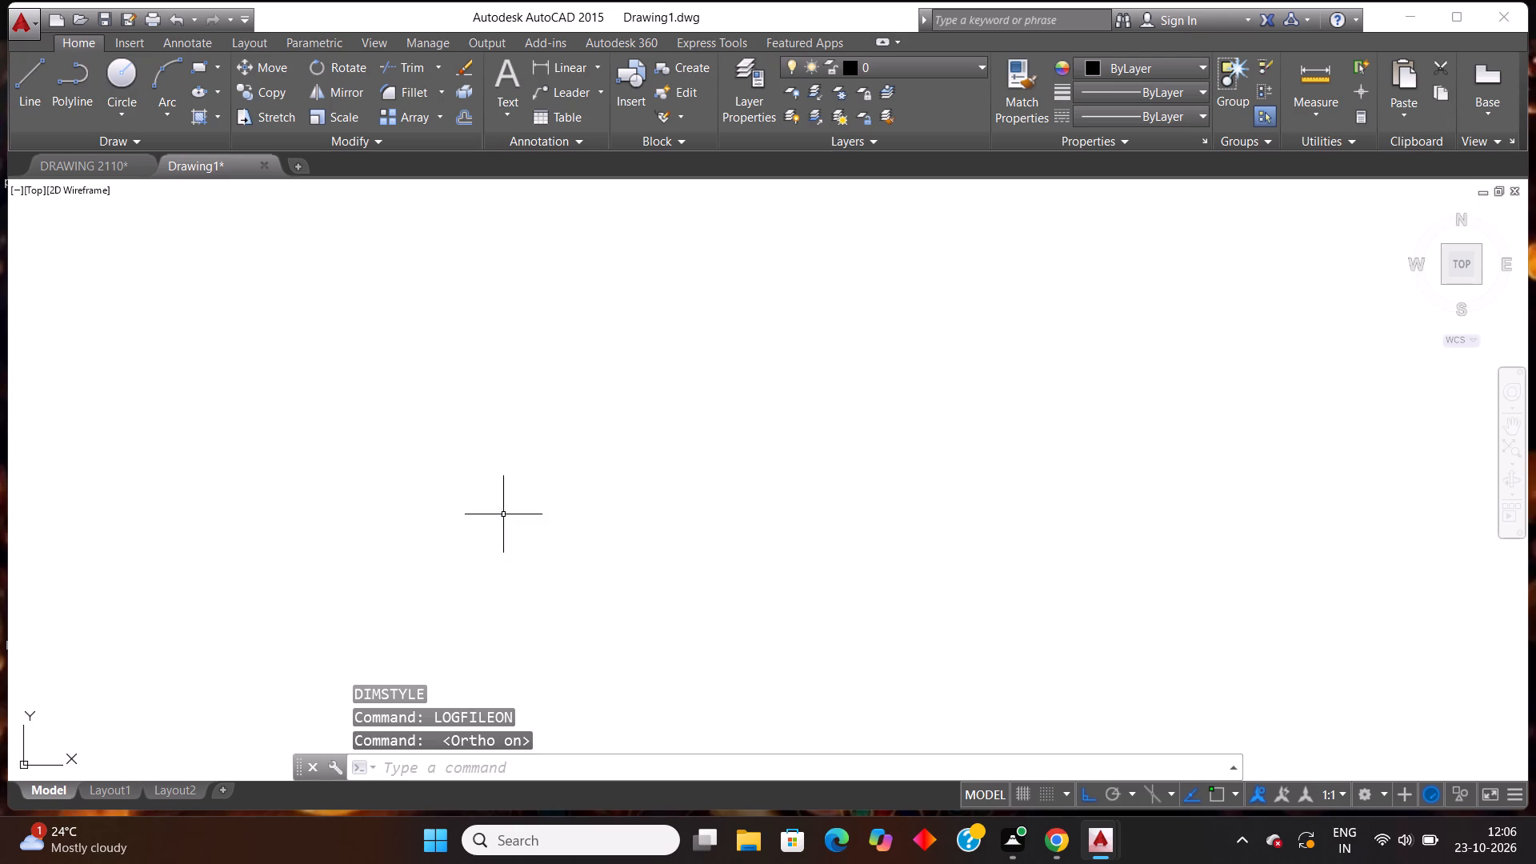
key(l)
key(Return)
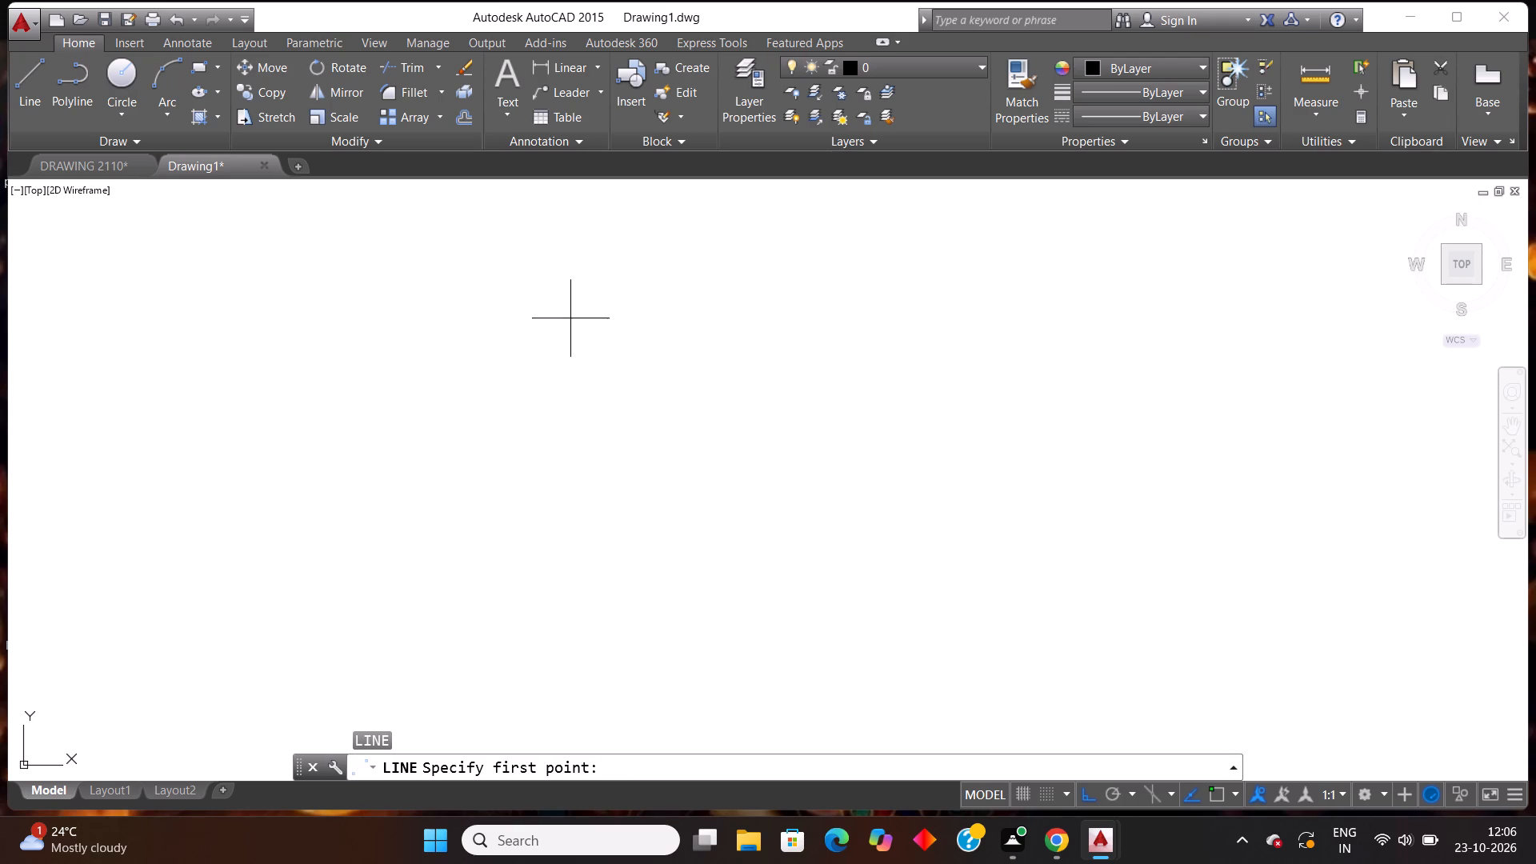
click(558, 317)
text(31')
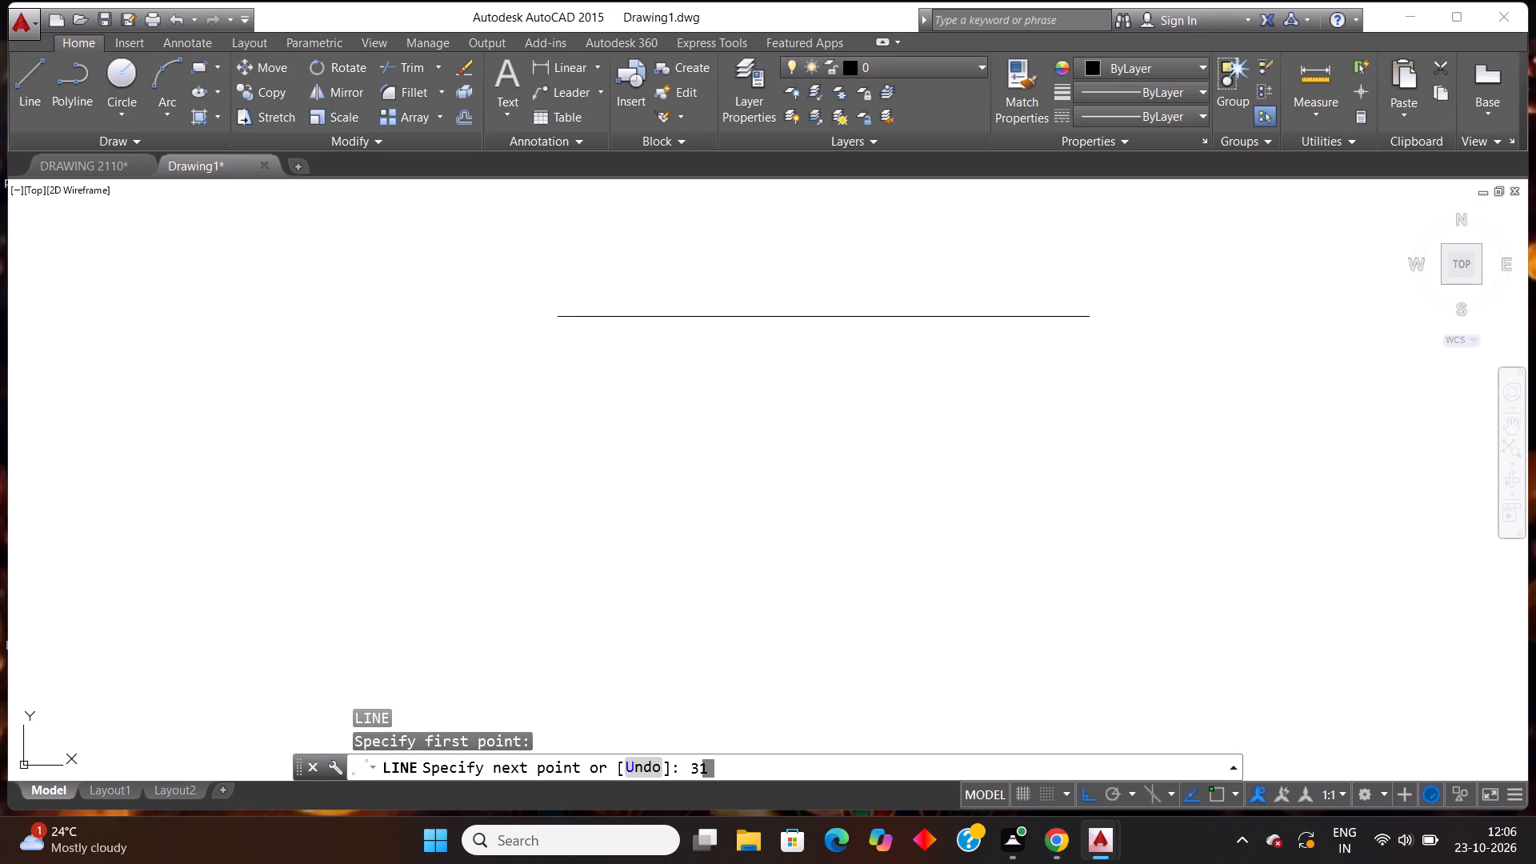
key(Return)
text(33')
key(Return)
text(31')
key(Return)
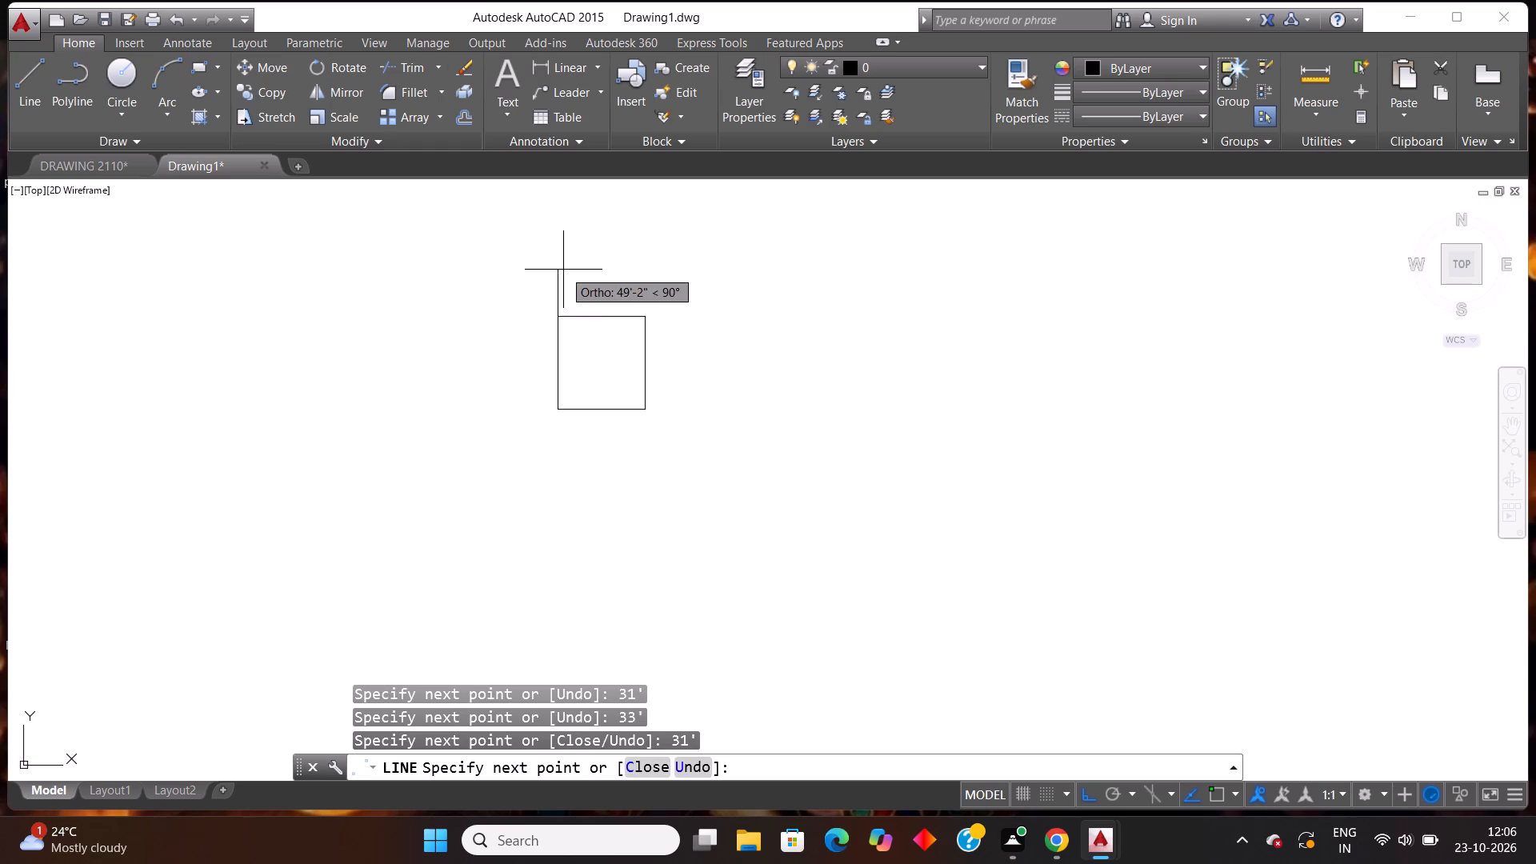
text(33')
key(Return)
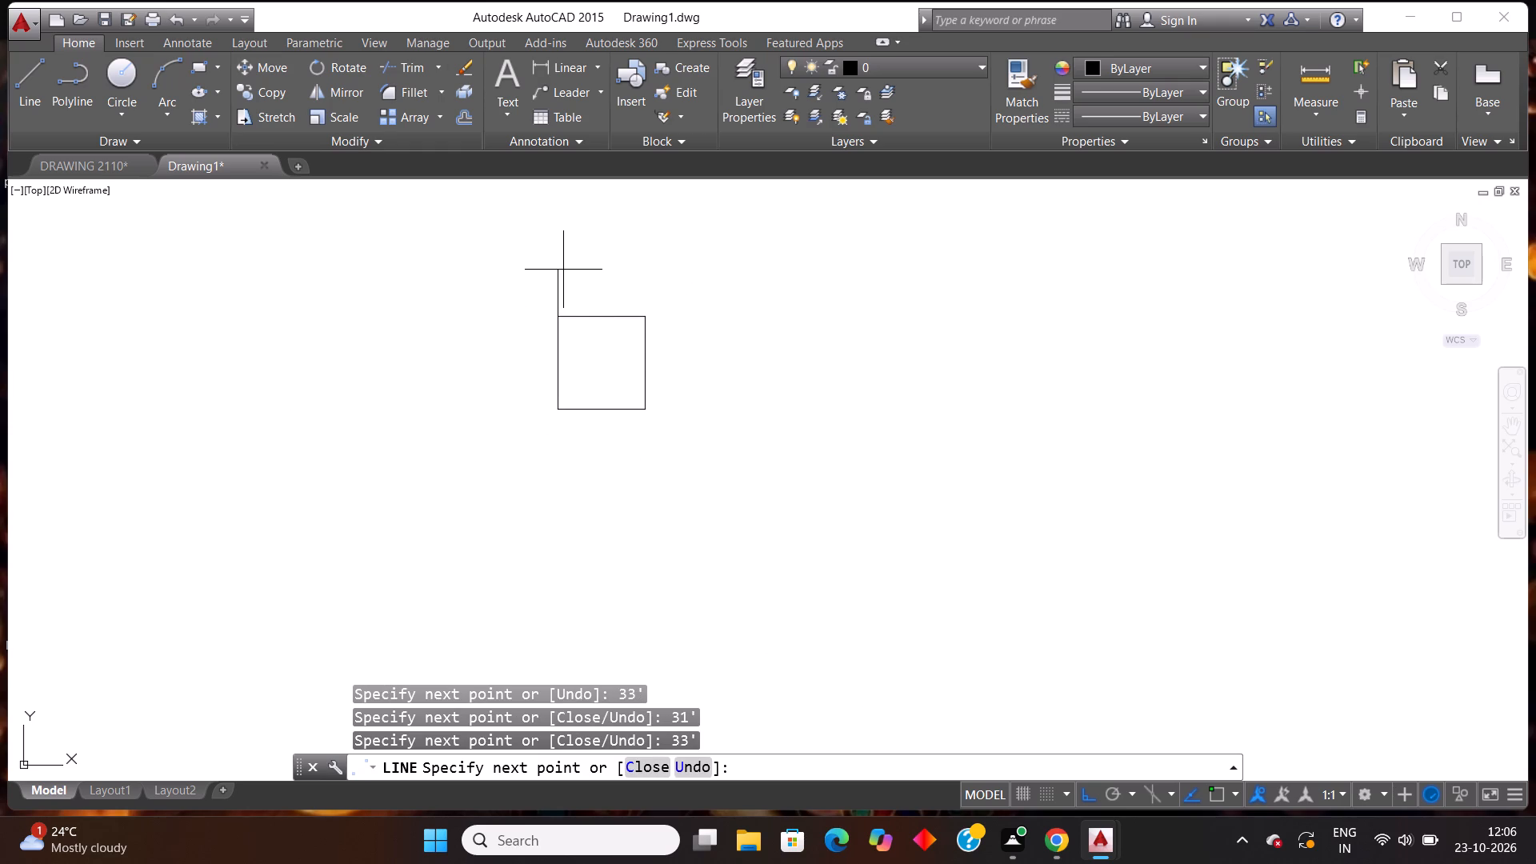
key(Return)
scroll(589, 359, down, 1)
scroll(537, 320, up, 2)
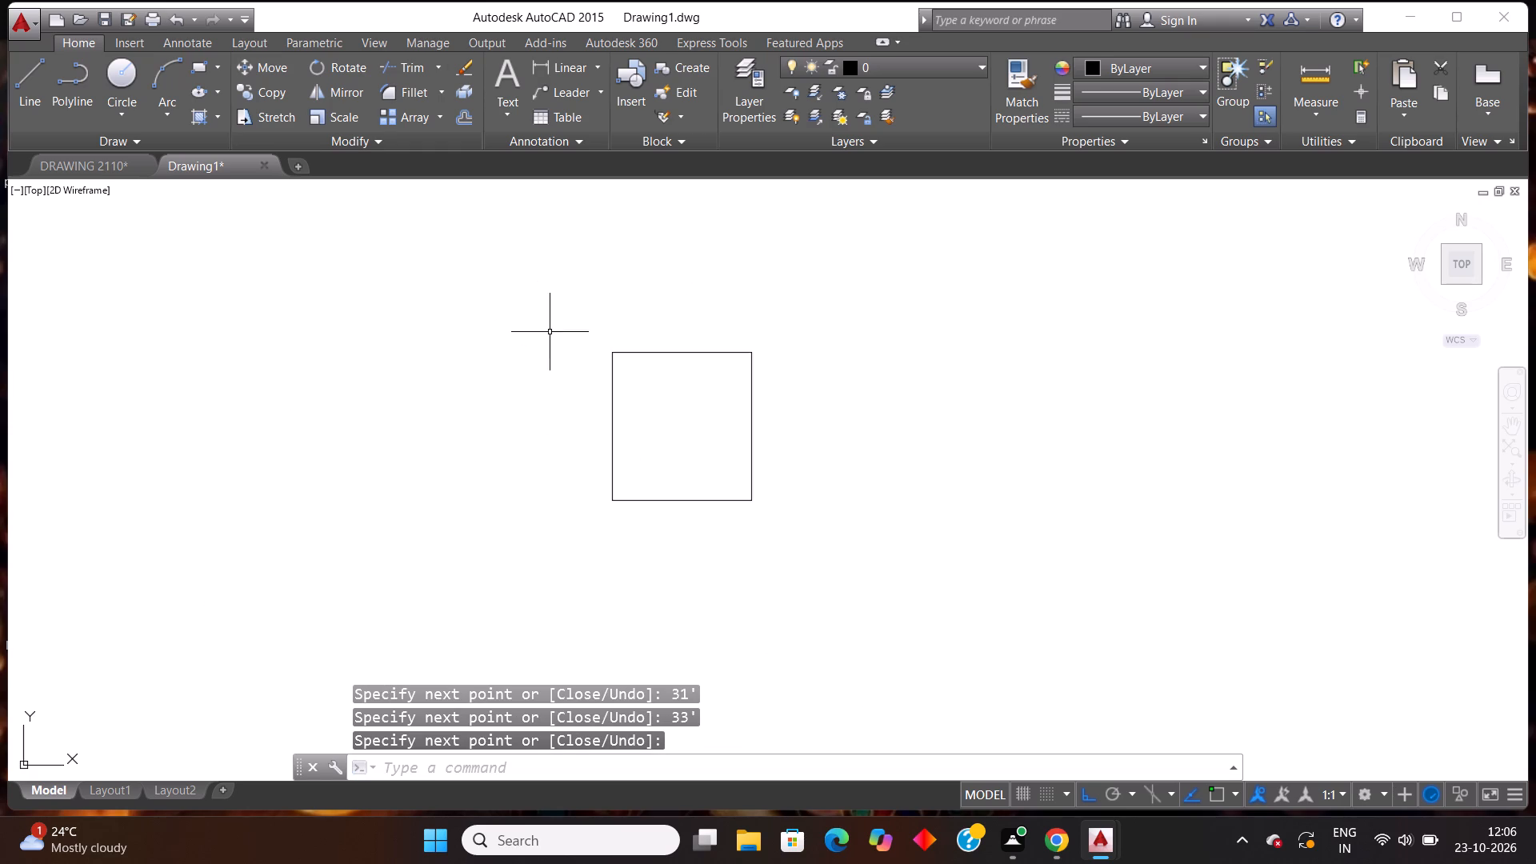
key(Escape)
Offset all four sides of the rectangular outline 9" inward to form the outer walls.
scroll(618, 378, up, 1)
text(OFF)
key(Return)
text(9")
key(Return)
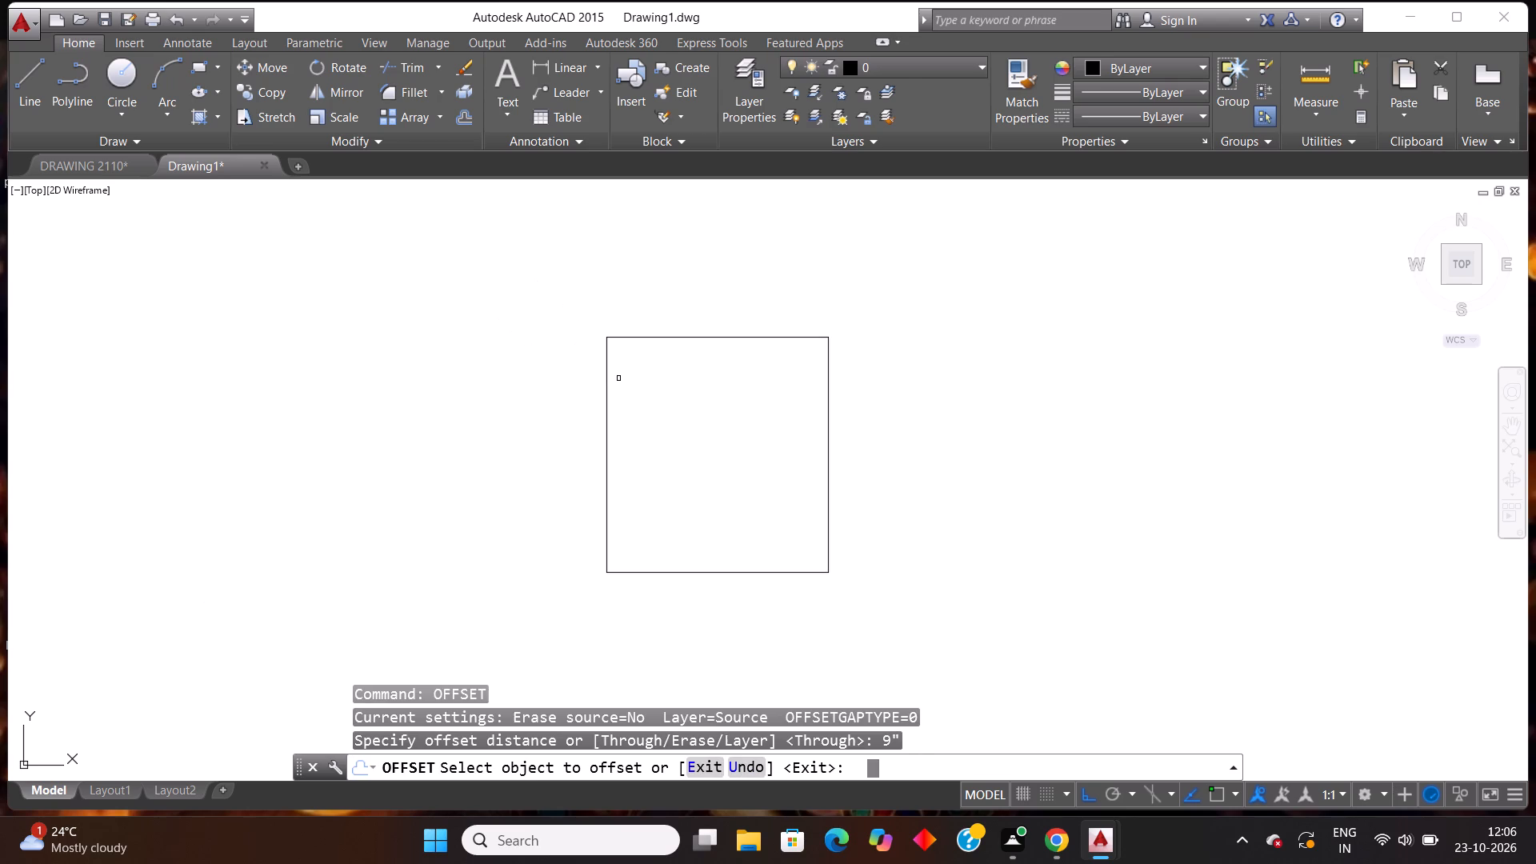
click(682, 337)
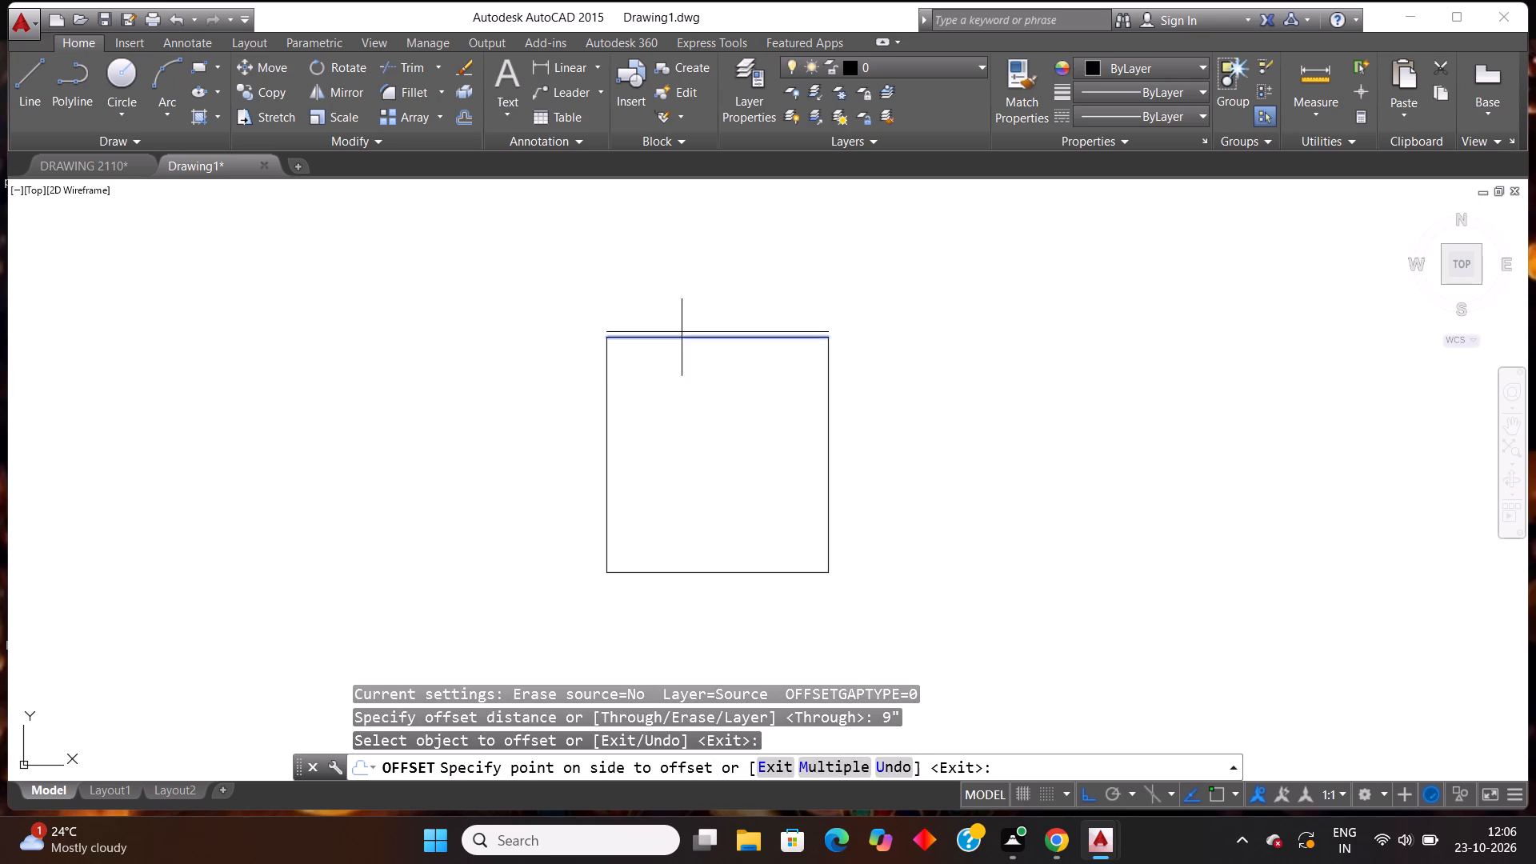
click(694, 474)
click(607, 489)
click(678, 490)
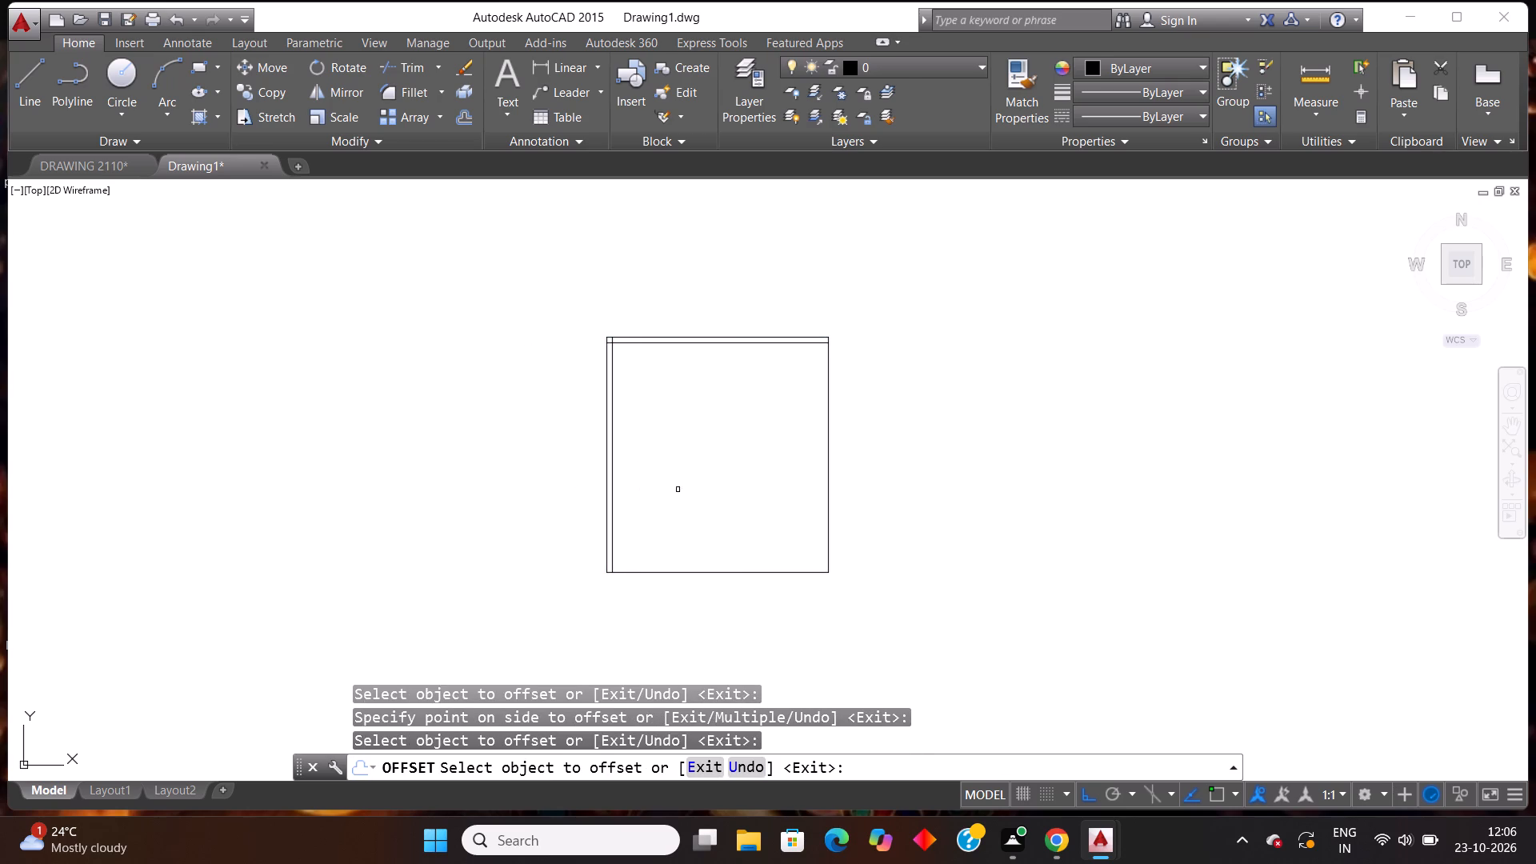
click(827, 505)
click(734, 504)
click(719, 572)
click(714, 565)
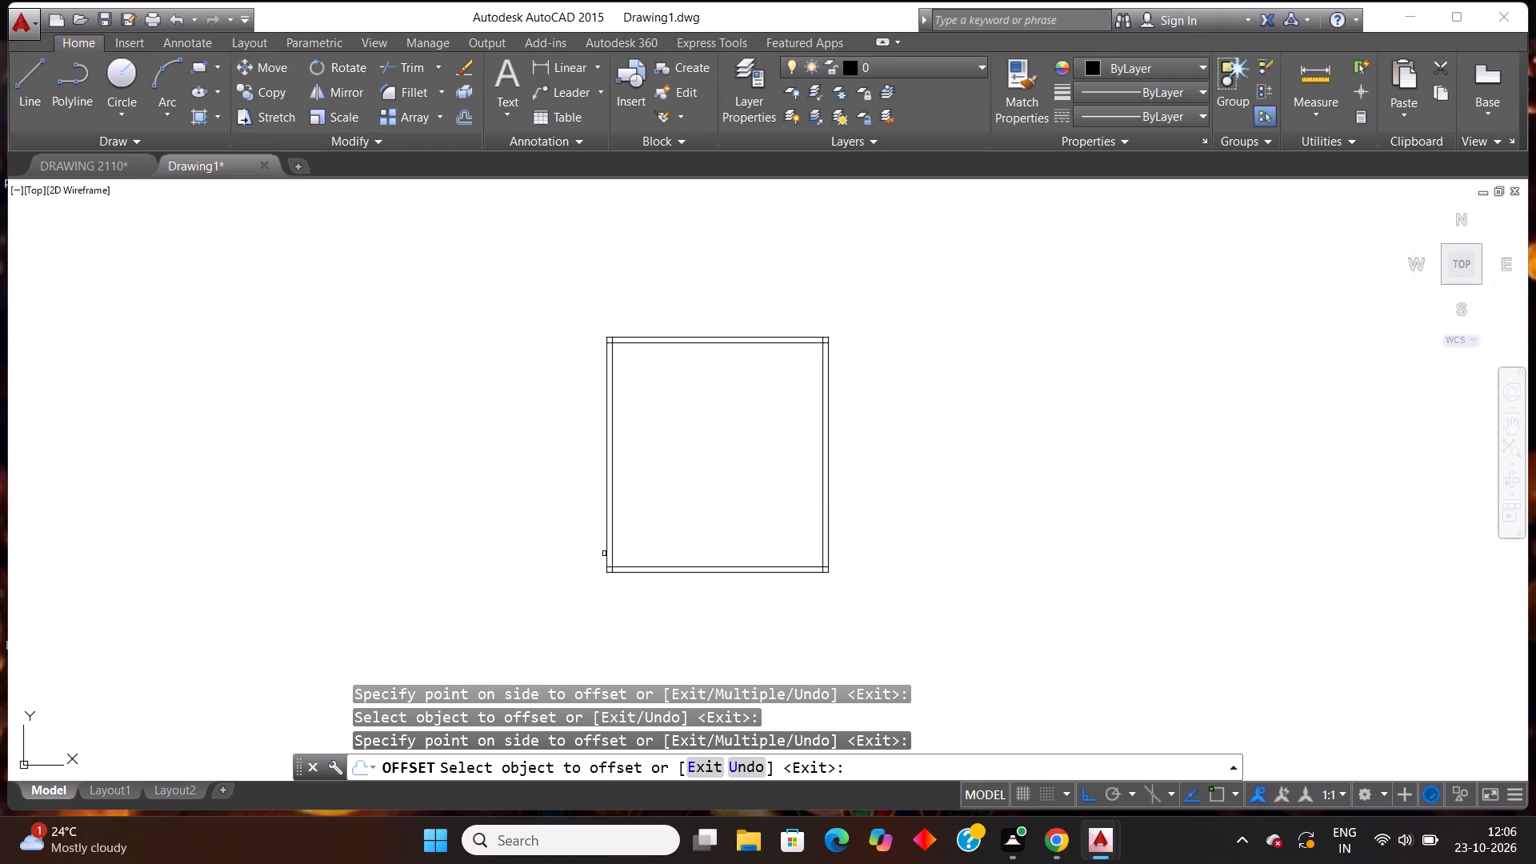
key(Escape)
Trim the inner wall lines that overrun at the upper-left corner, using all objects as cutting edges.
text(TR)
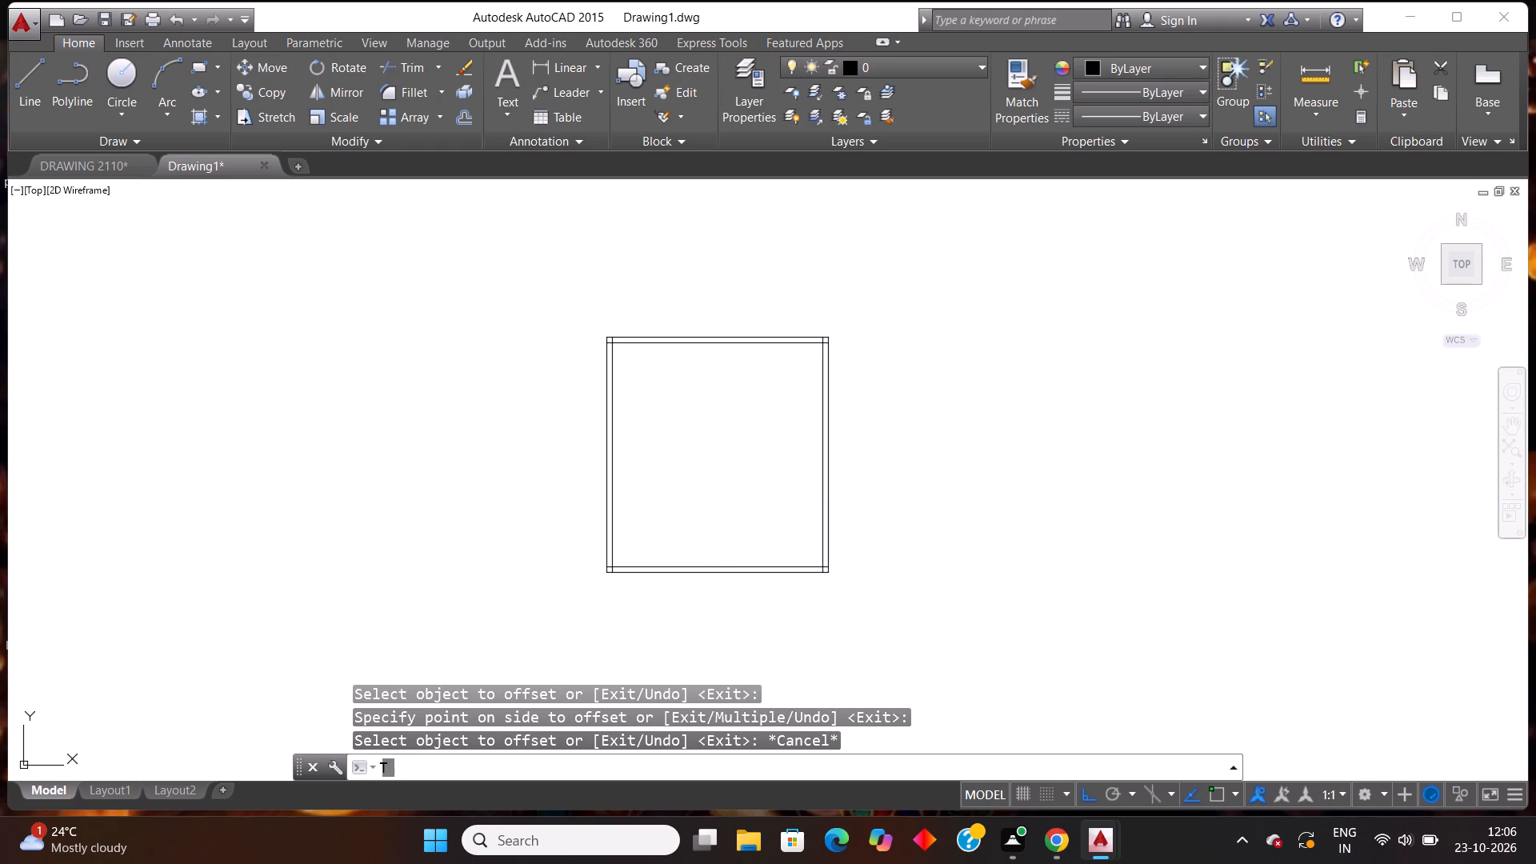
key(Return)
key(Return)
scroll(645, 382, up, 2)
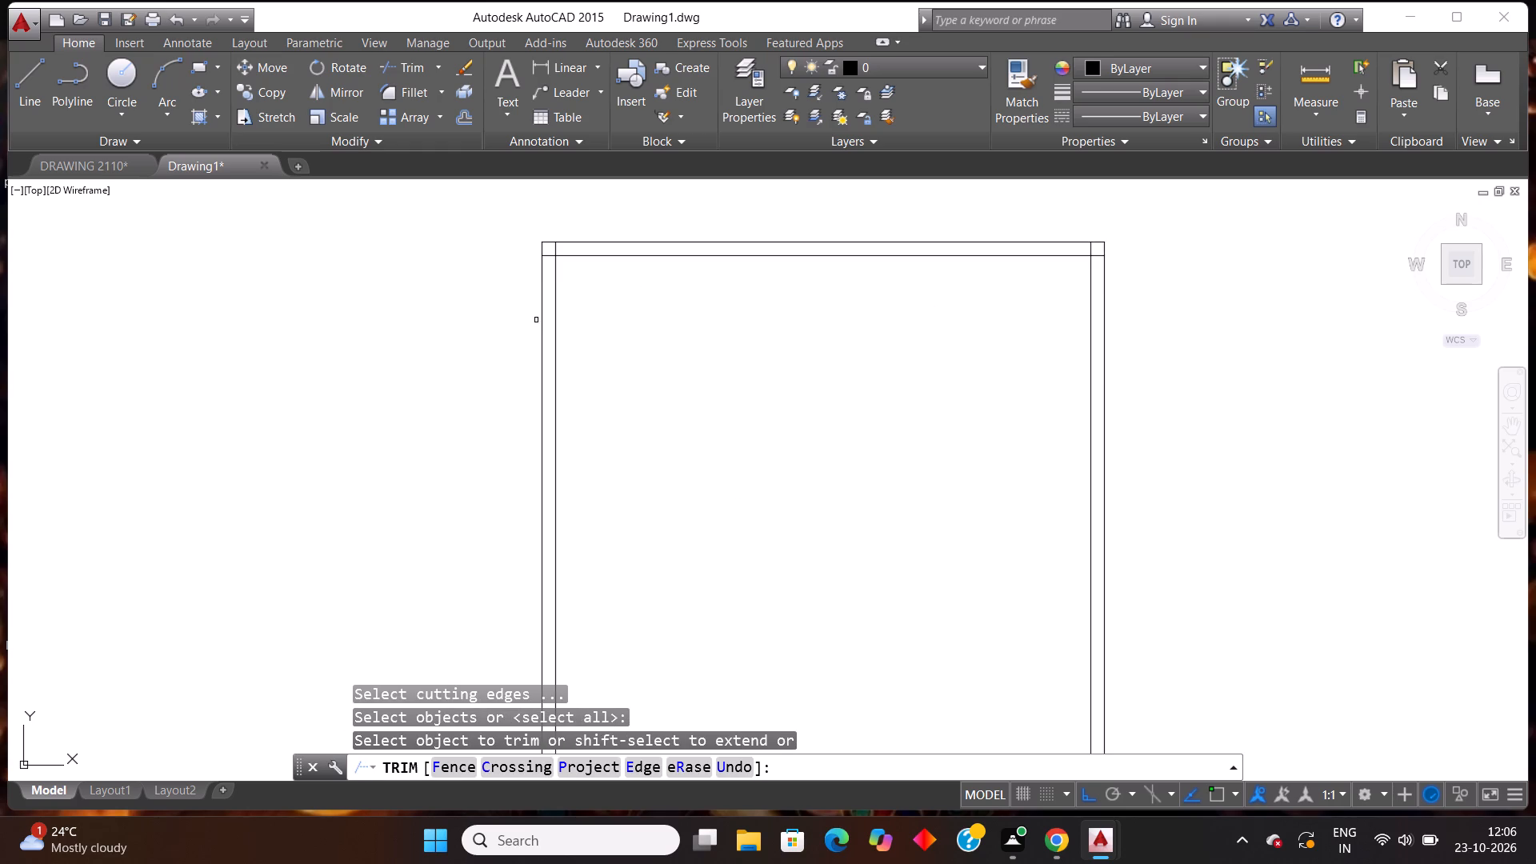
scroll(535, 230, up, 5)
click(430, 394)
click(406, 502)
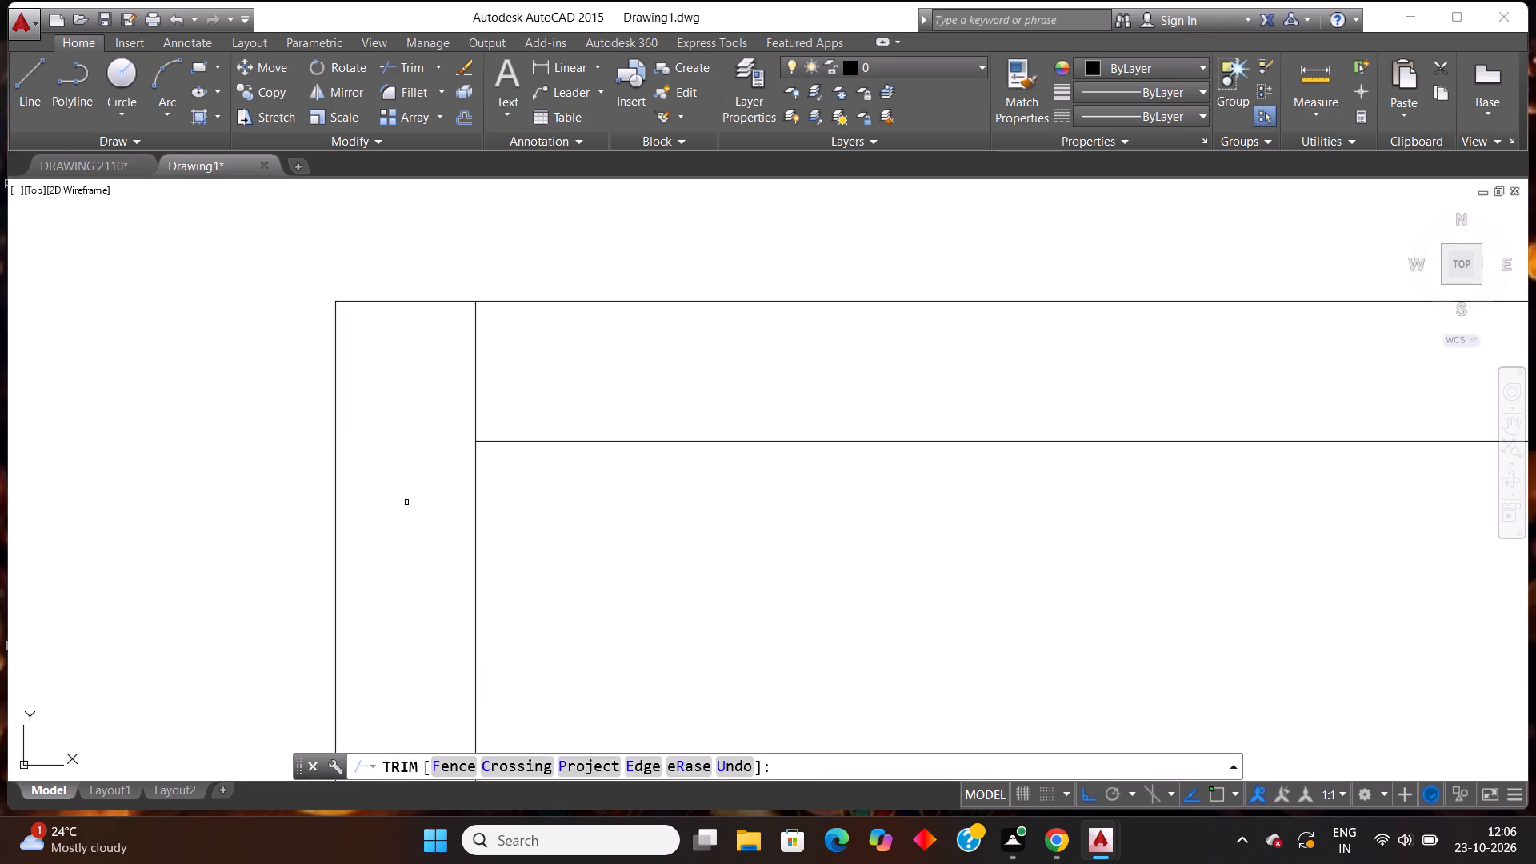
click(406, 342)
click(650, 382)
Trim the inner wall lines that overrun at the upper-right corner of the walls.
scroll(456, 470, down, 9)
scroll(602, 445, up, 3)
scroll(468, 411, up, 4)
scroll(535, 379, up, 1)
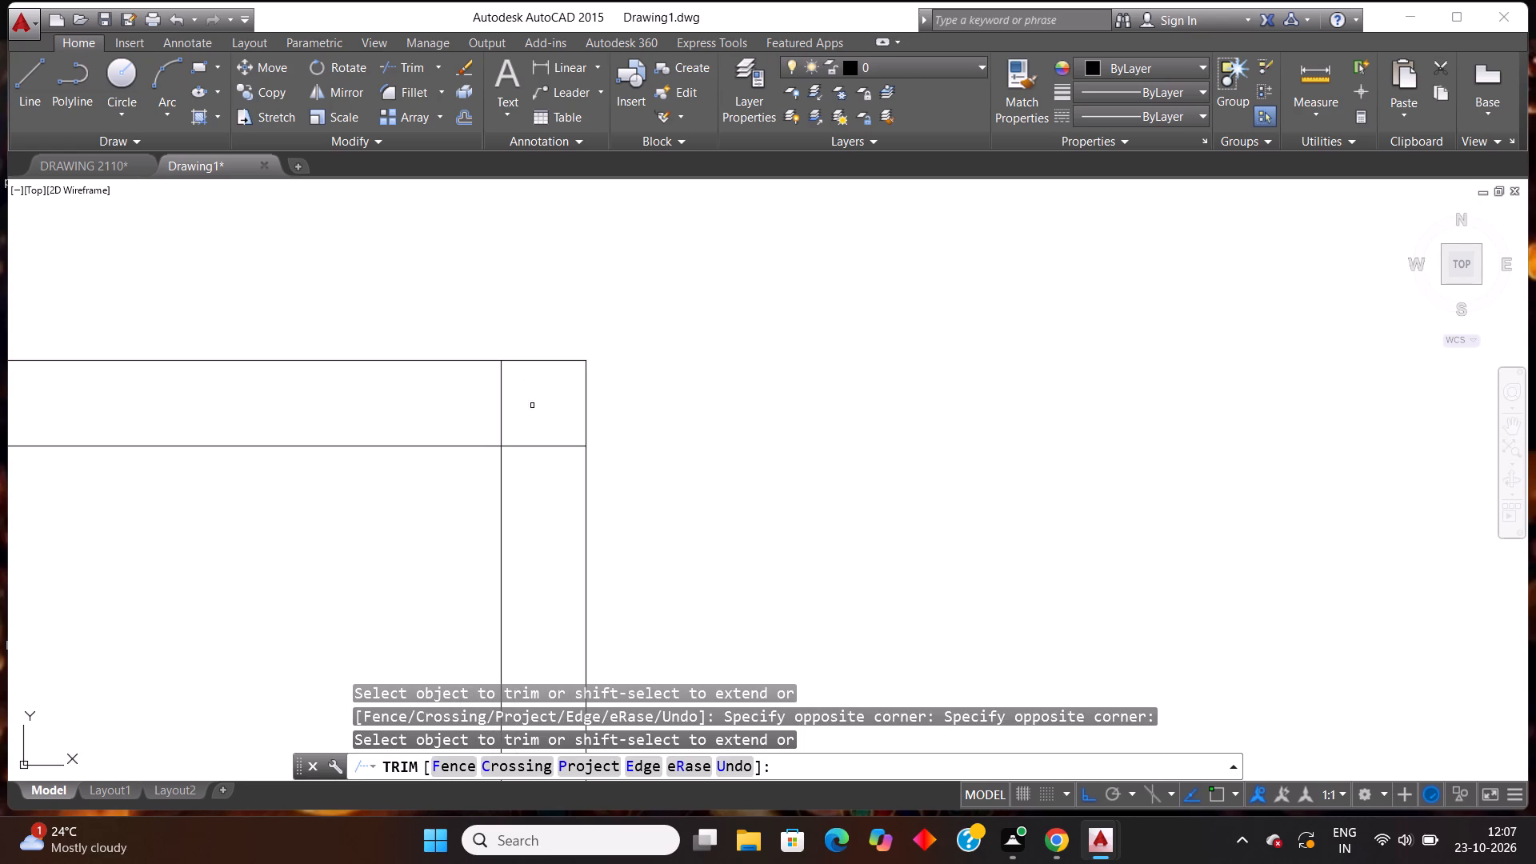
click(542, 487)
click(562, 406)
click(546, 396)
click(458, 414)
scroll(434, 435, down, 5)
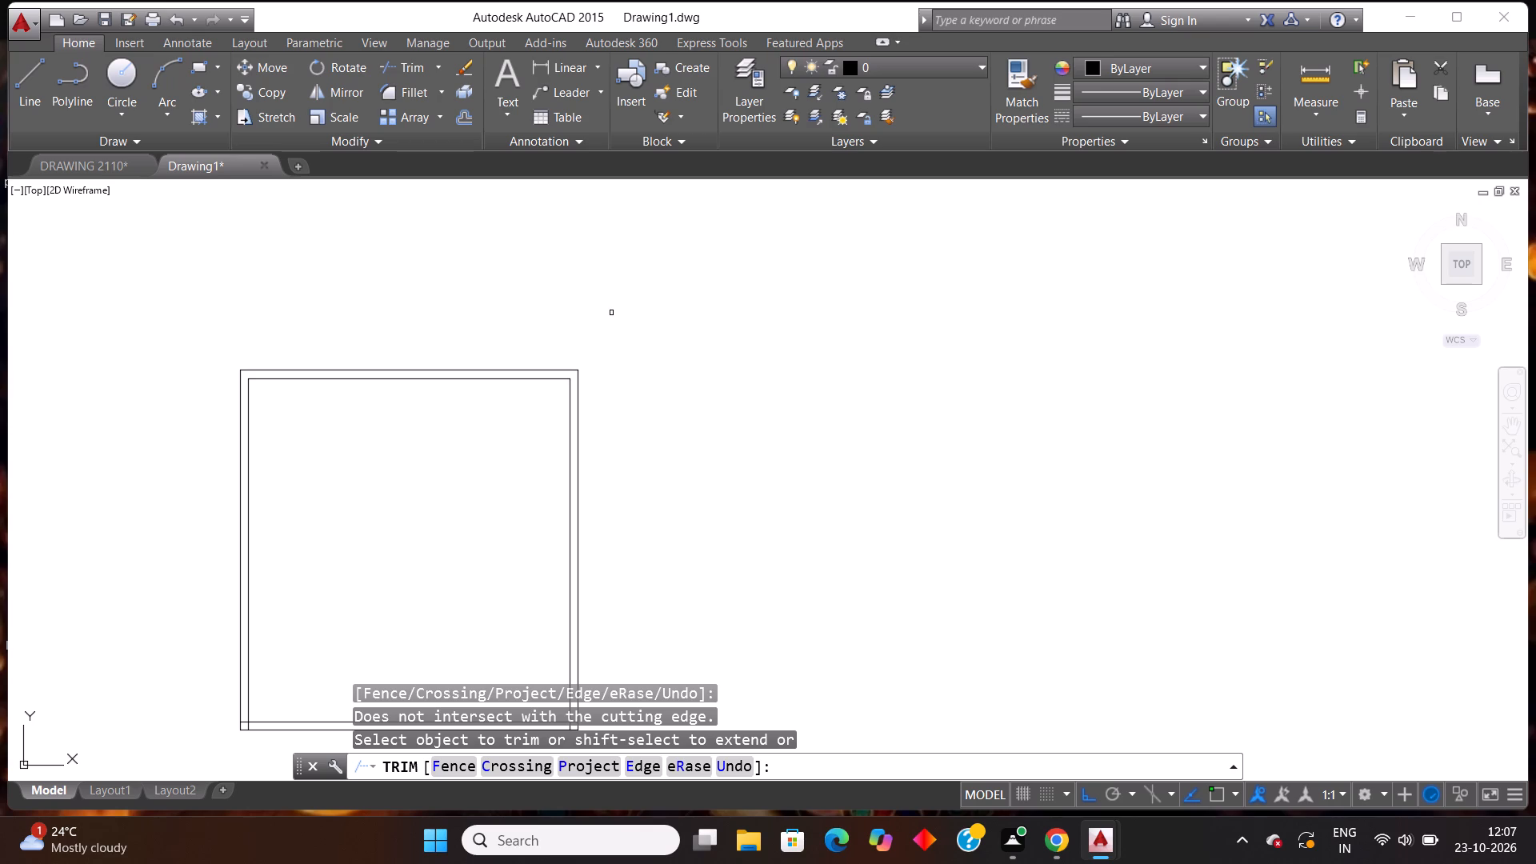
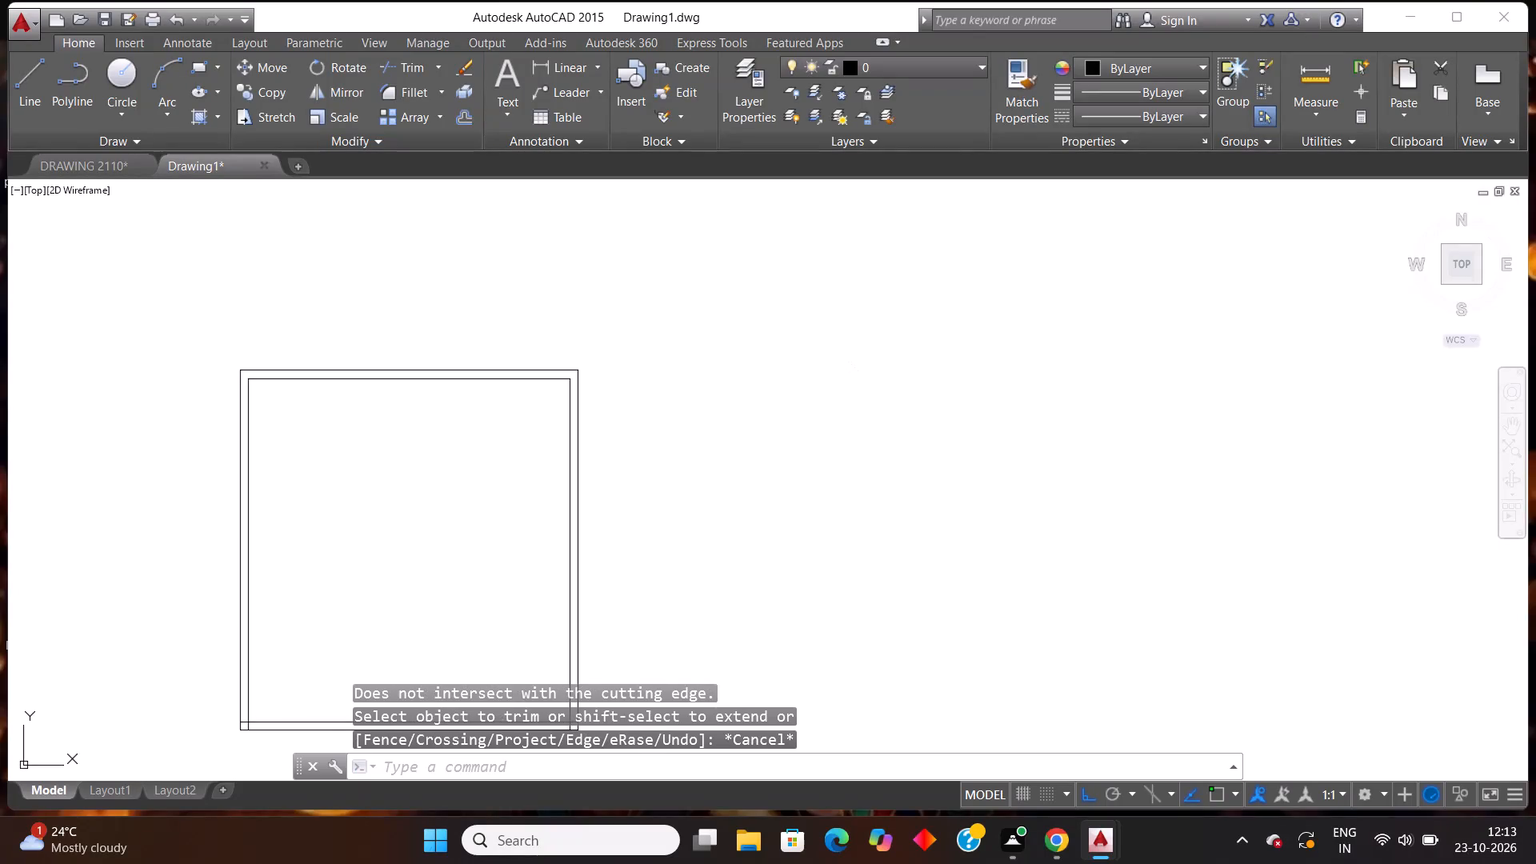
Trim the inner wall lines that overrun at the lower-left corner of the walls, using all objects as cutting edges.
scroll(690, 381, down, 1)
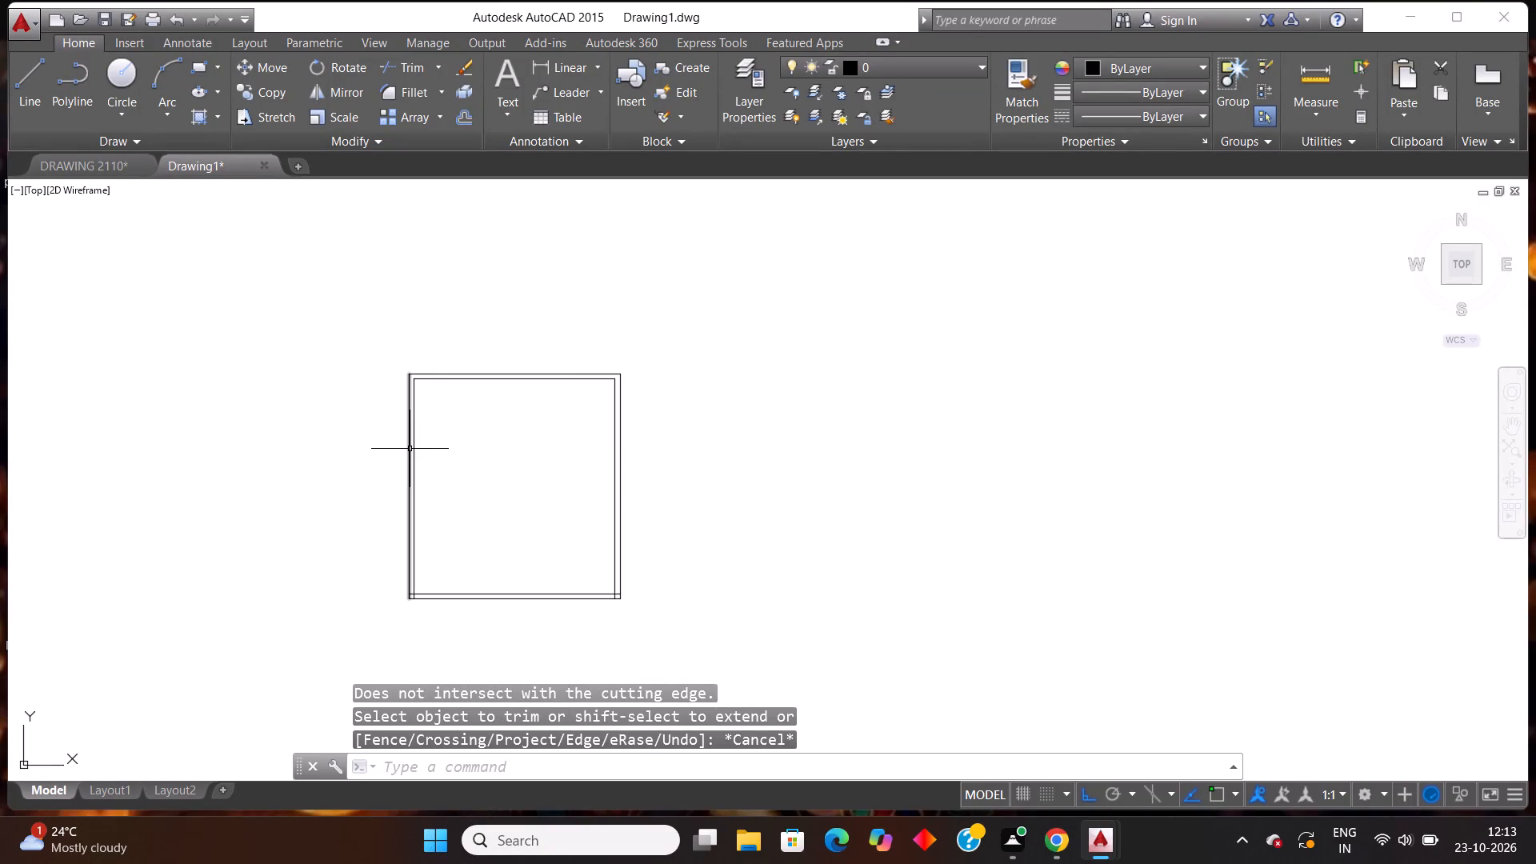
scroll(406, 450, up, 1)
scroll(424, 533, up, 2)
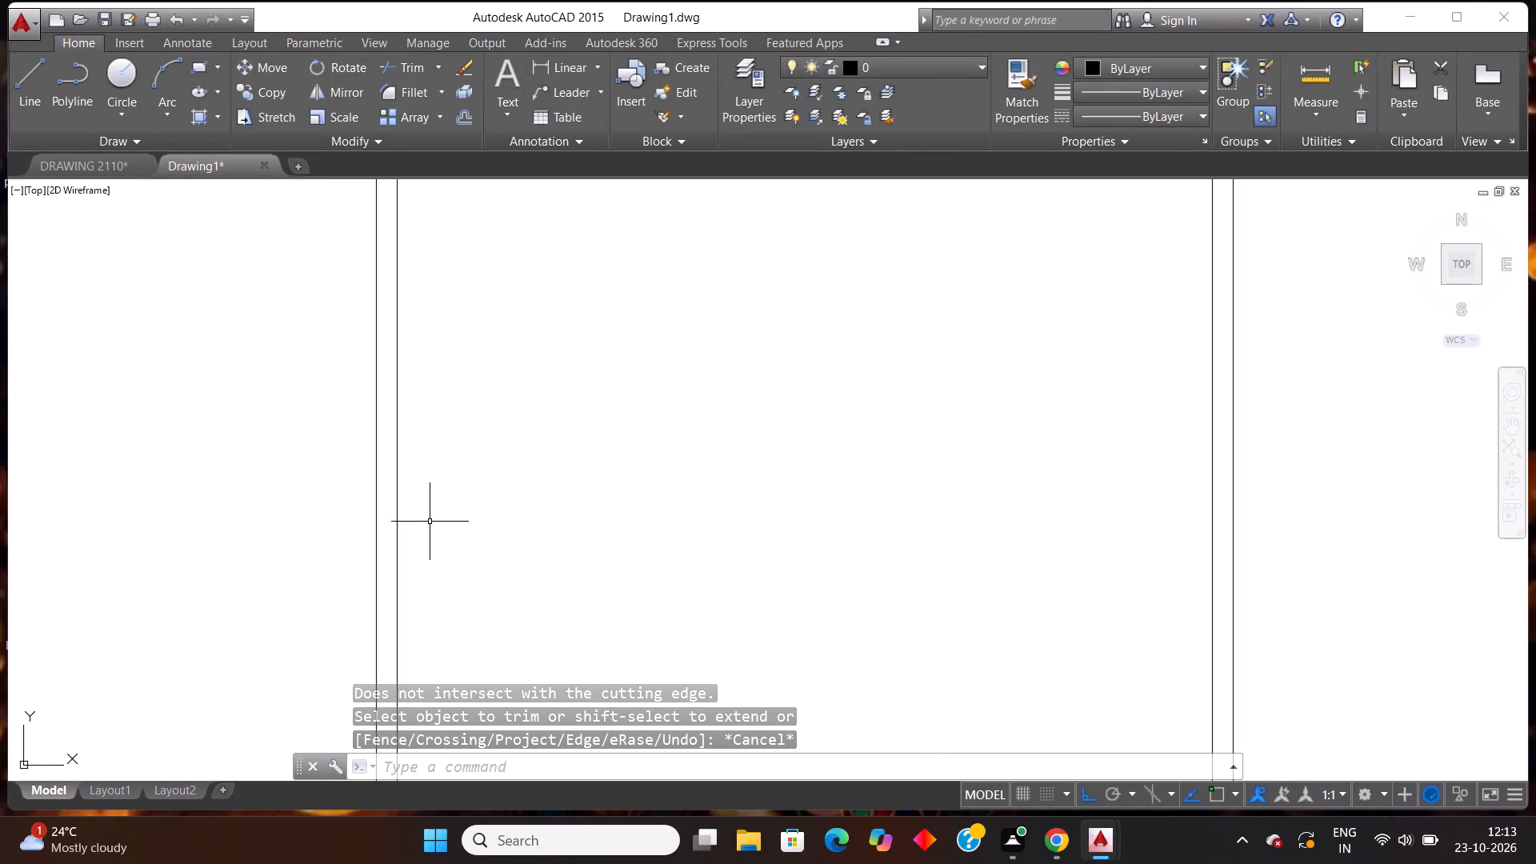
key(Escape)
scroll(564, 489, down, 2)
scroll(487, 653, up, 2)
scroll(550, 590, up, 1)
scroll(609, 458, down, 2)
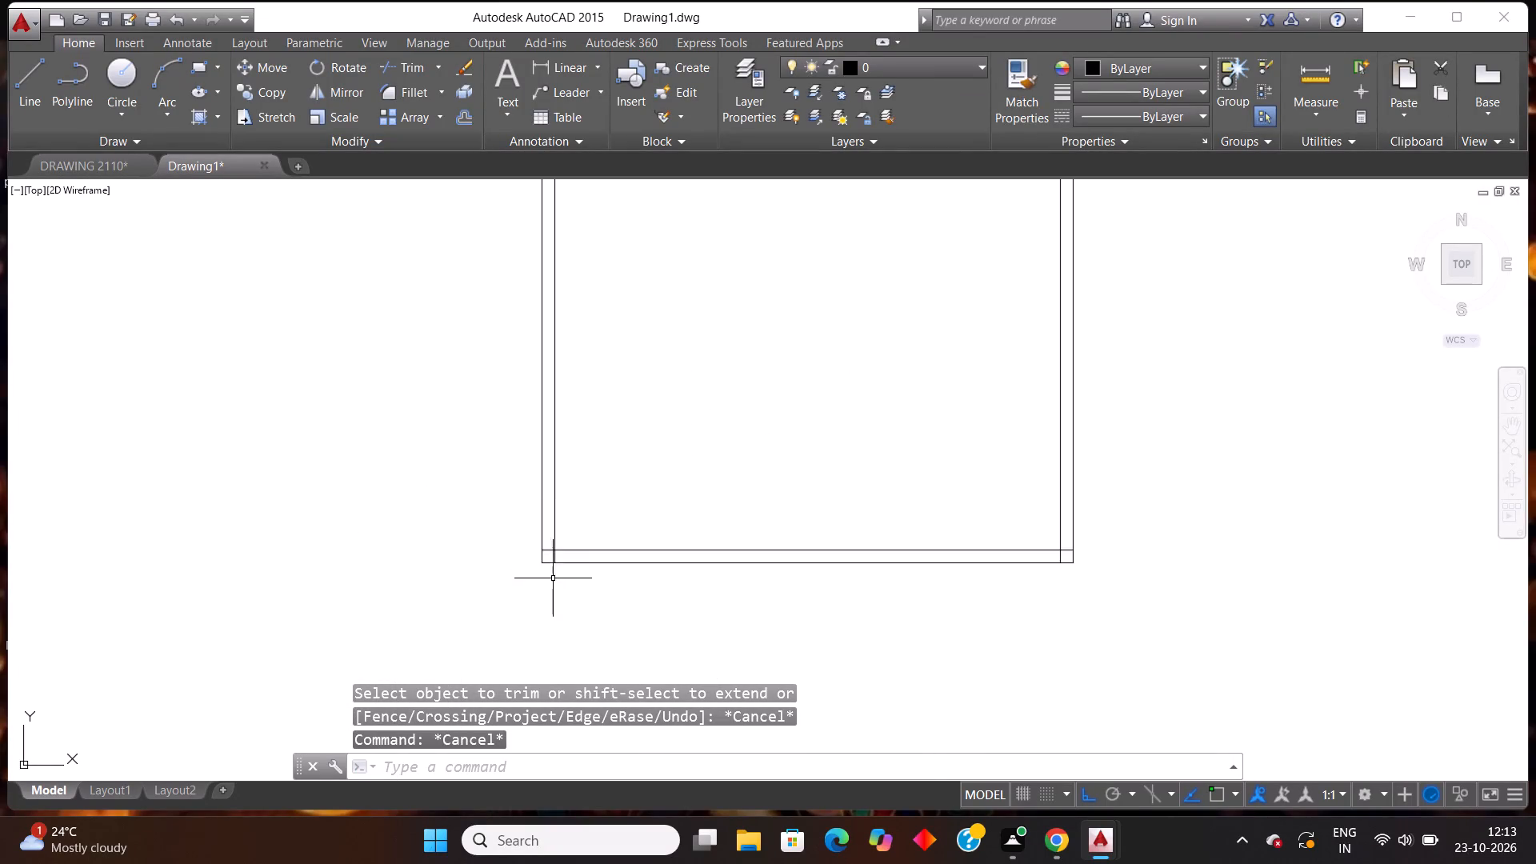
scroll(555, 581, up, 3)
scroll(543, 494, up, 2)
text(TR)
key(Return)
key(Return)
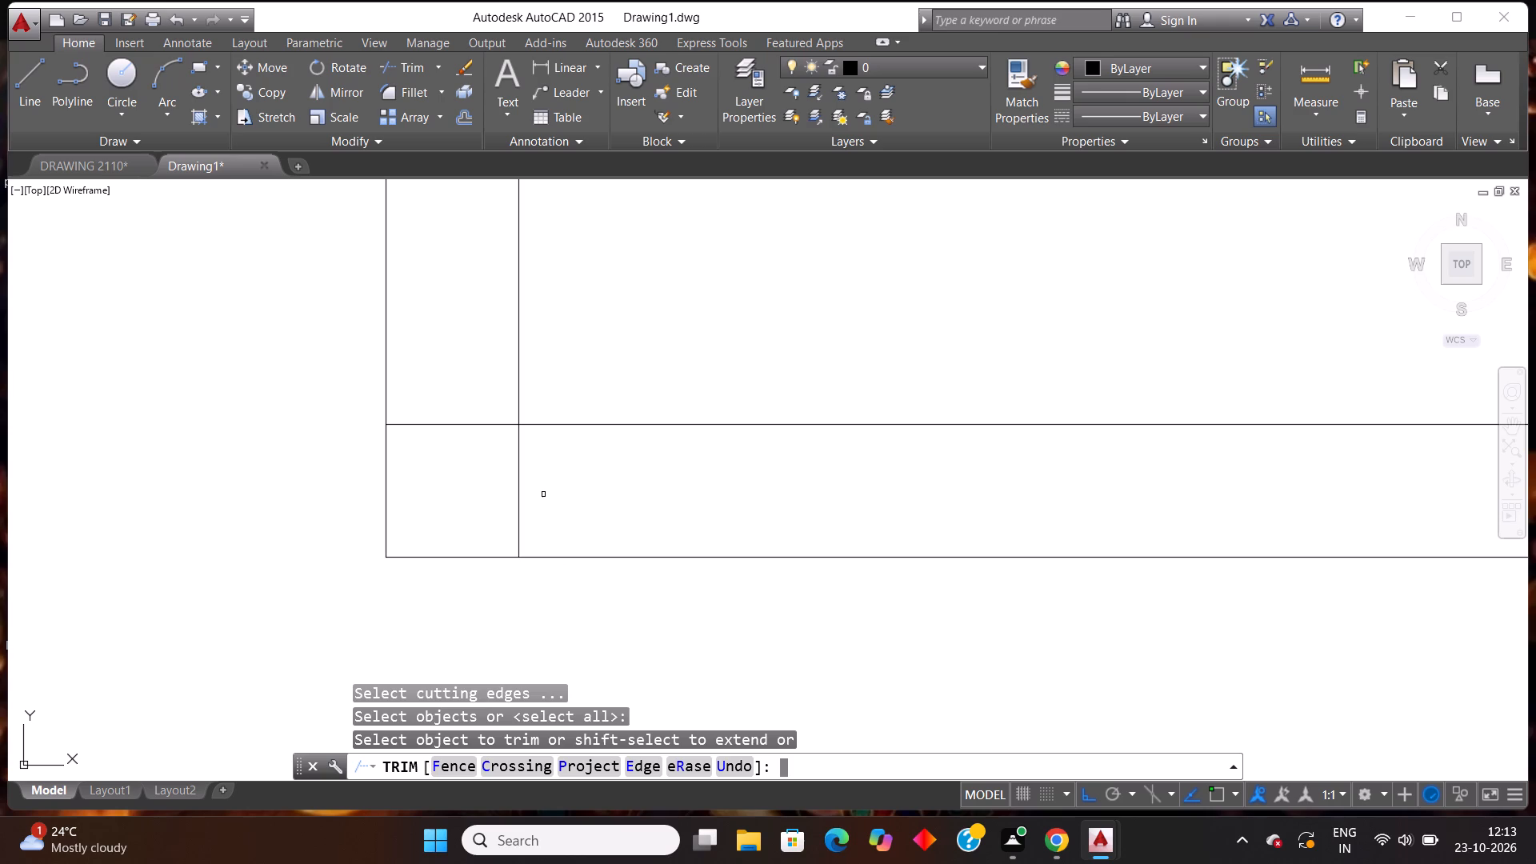
drag(531, 496, 526, 486)
click(496, 464)
click(475, 468)
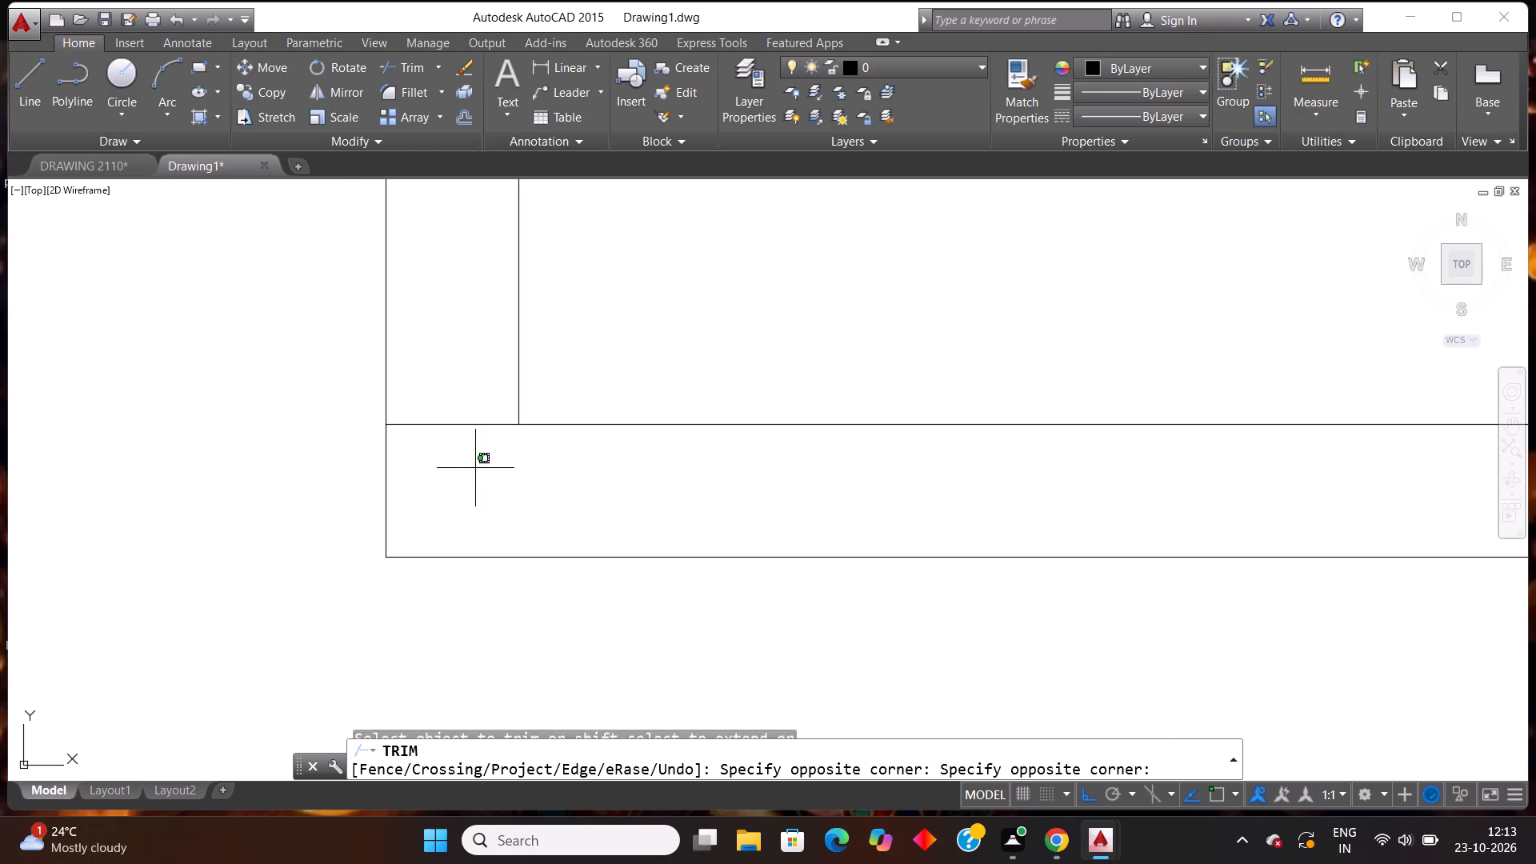
click(448, 361)
Trim the inner wall lines that overrun at the lower-right corner of the walls.
scroll(450, 438, down, 7)
scroll(596, 388, up, 2)
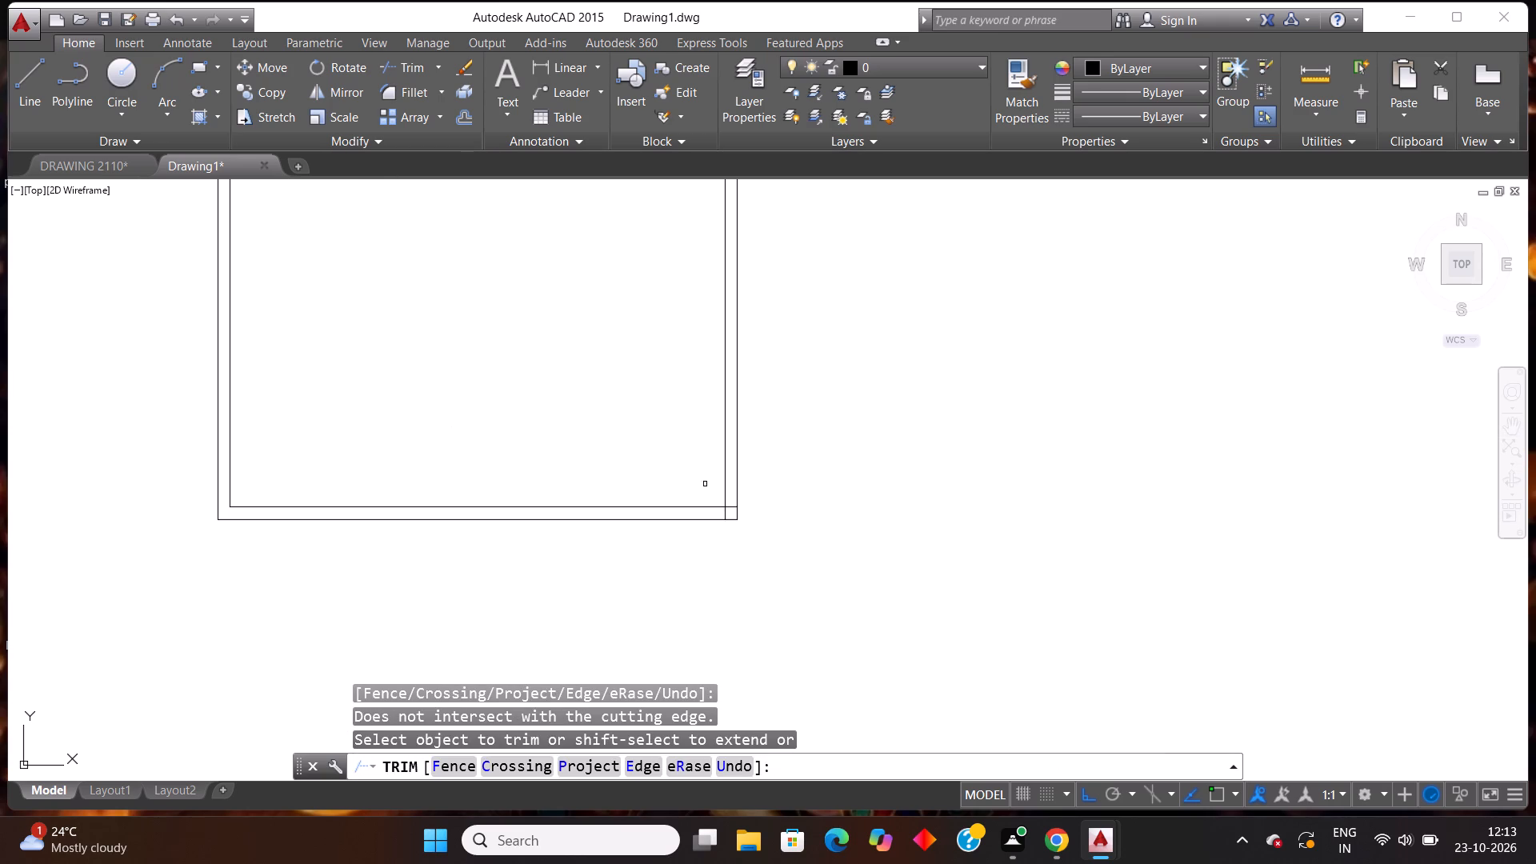
scroll(757, 497, up, 3)
scroll(618, 564, up, 2)
click(638, 564)
drag(619, 401, 632, 422)
click(615, 572)
click(502, 583)
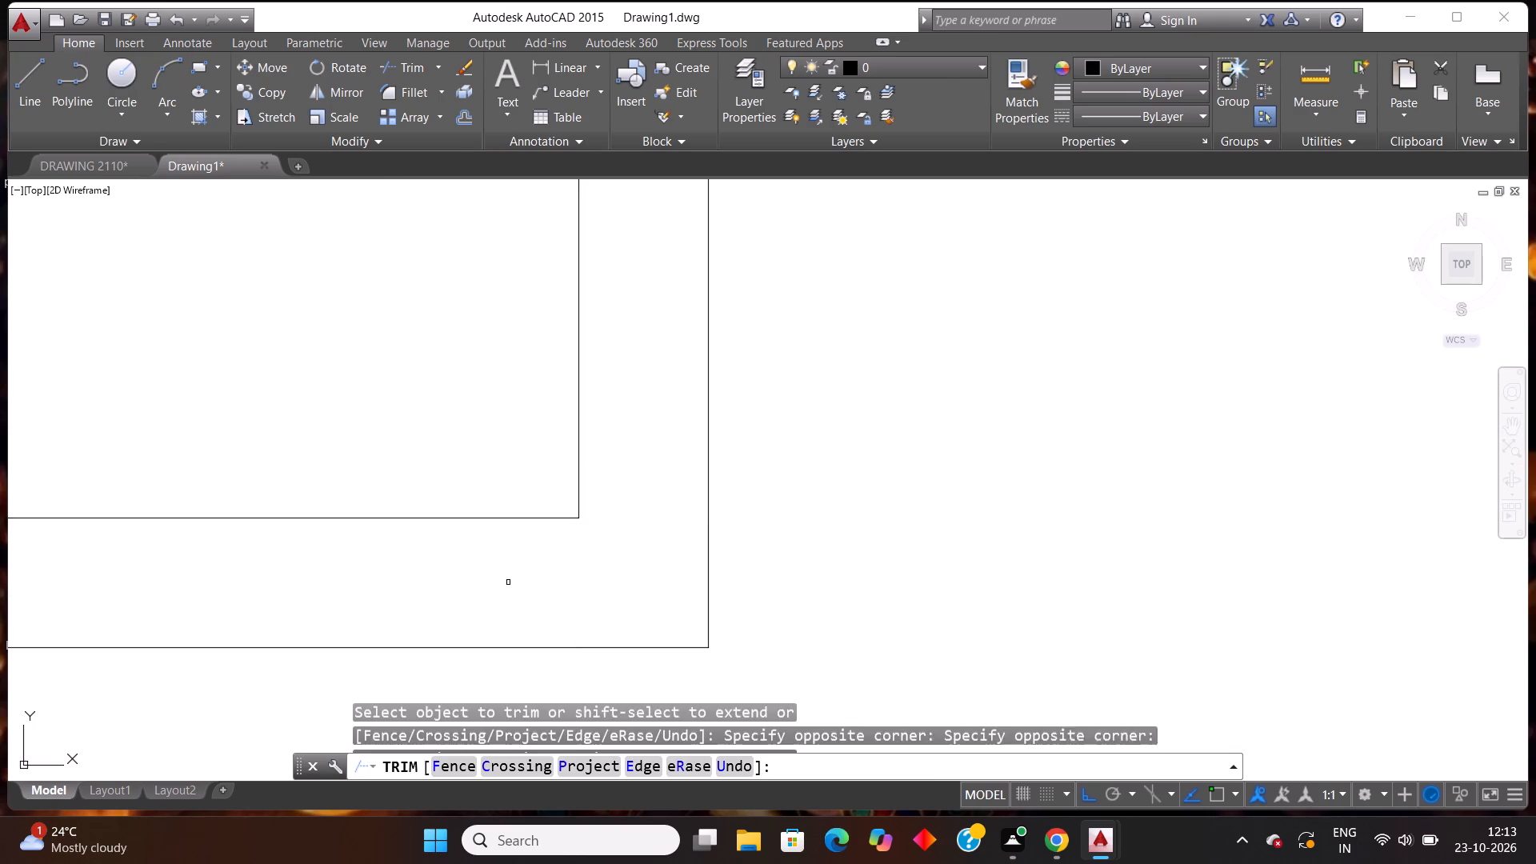
scroll(713, 545, down, 9)
scroll(712, 431, up, 2)
scroll(666, 573, up, 1)
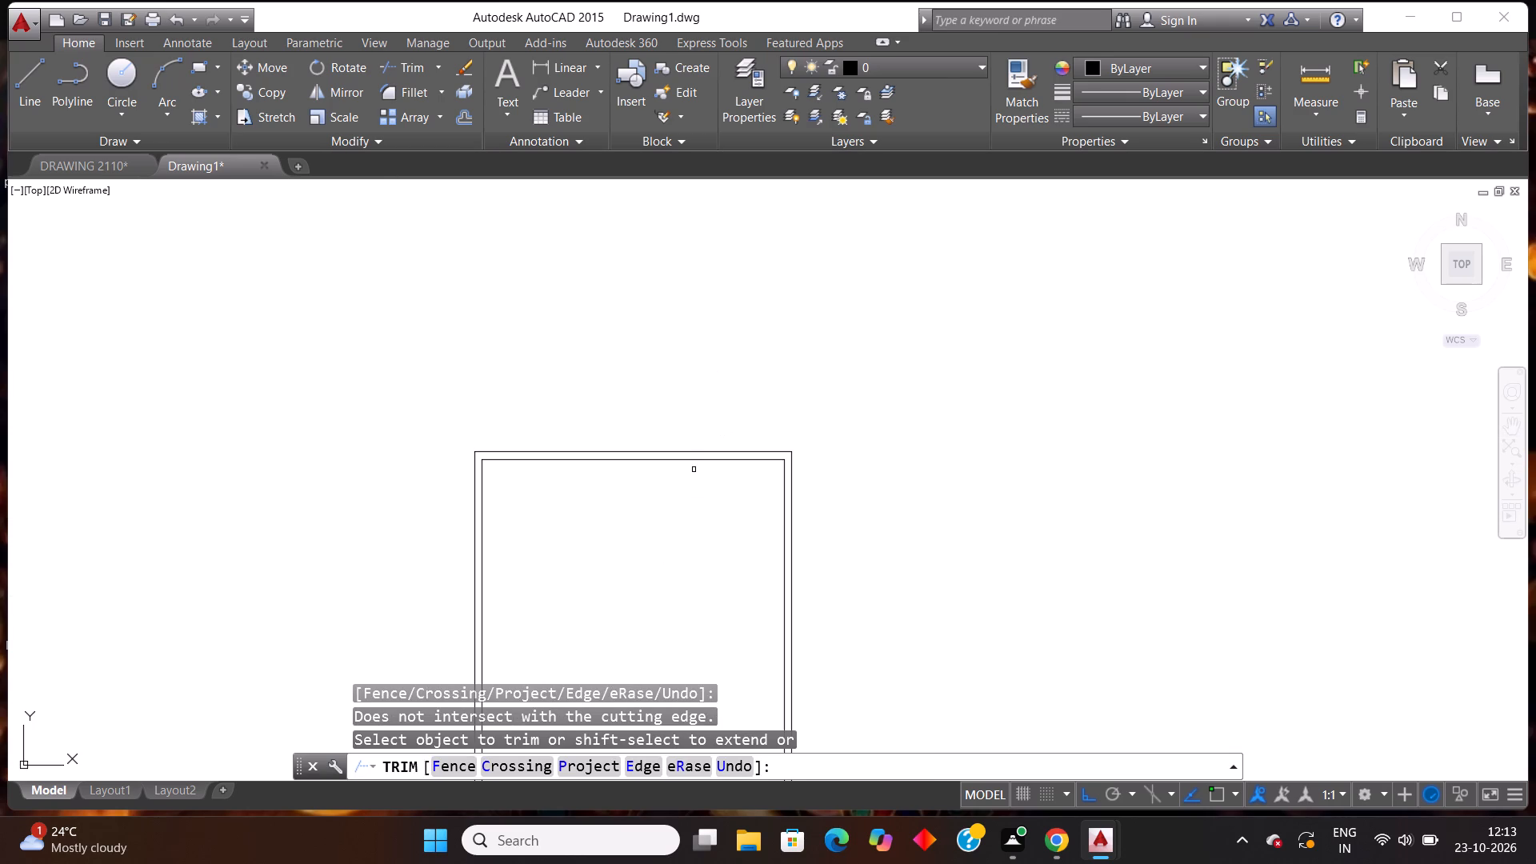
key(Escape)
Offset the inner line of the top wall 13'6" downward to start a horizontal partition.
scroll(760, 320, down, 2)
scroll(789, 479, up, 1)
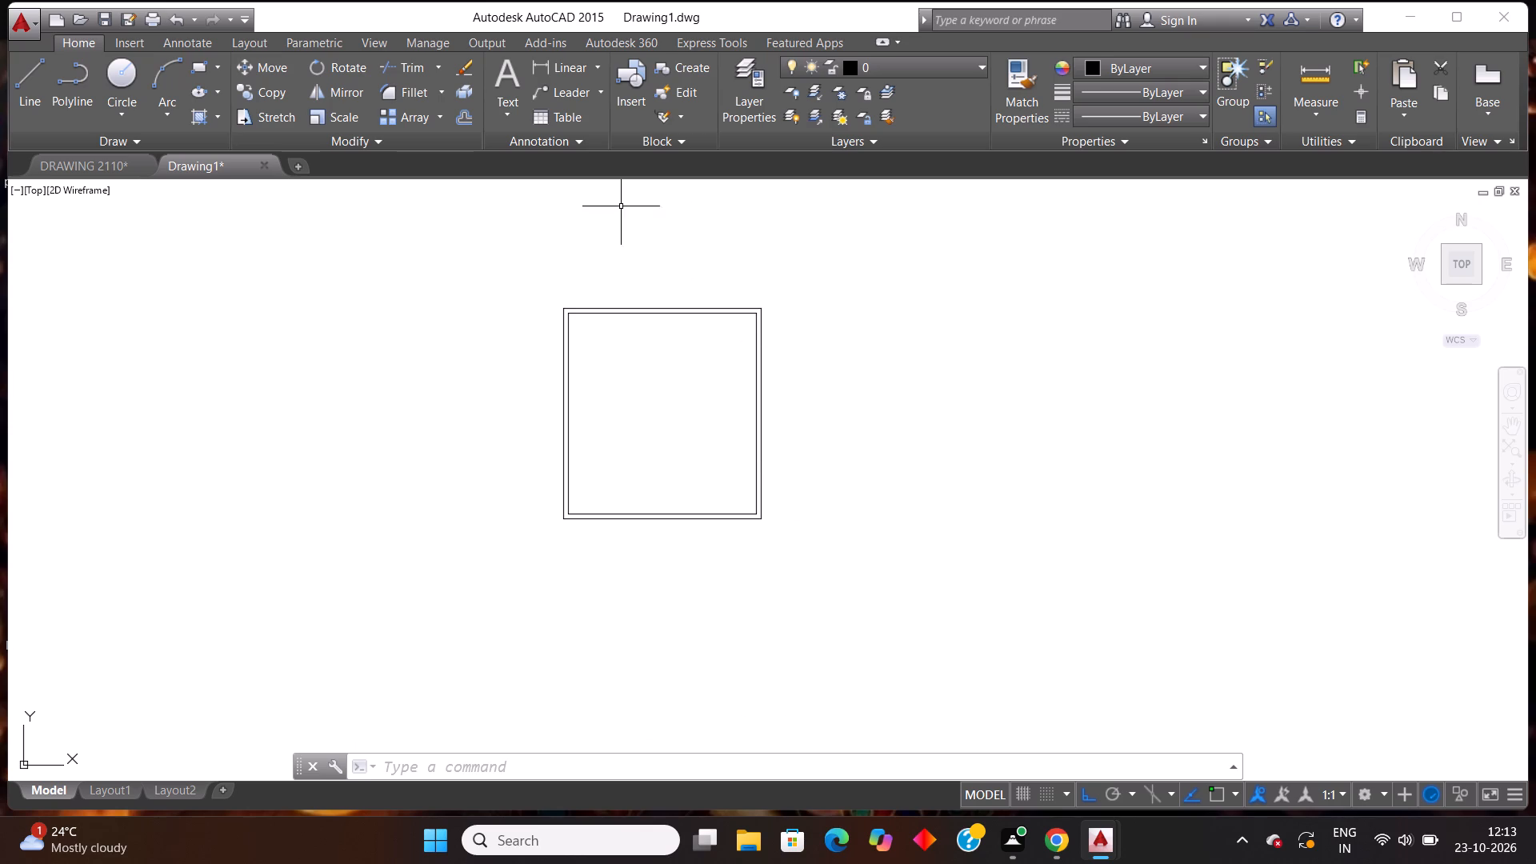
scroll(683, 350, up, 1)
scroll(559, 294, up, 1)
scroll(512, 249, up, 1)
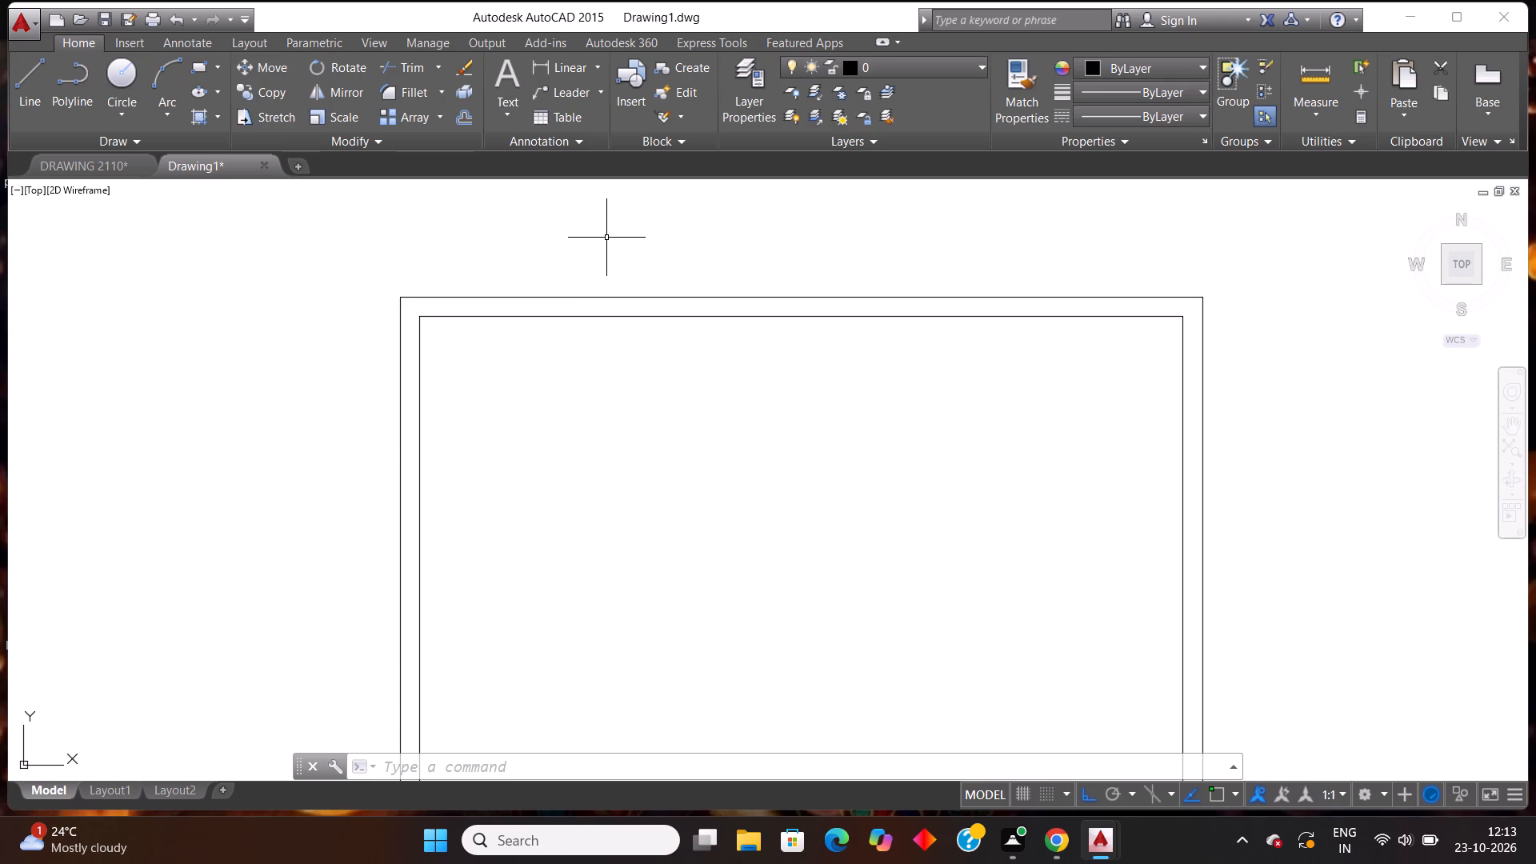
key(Escape)
text(OFF)
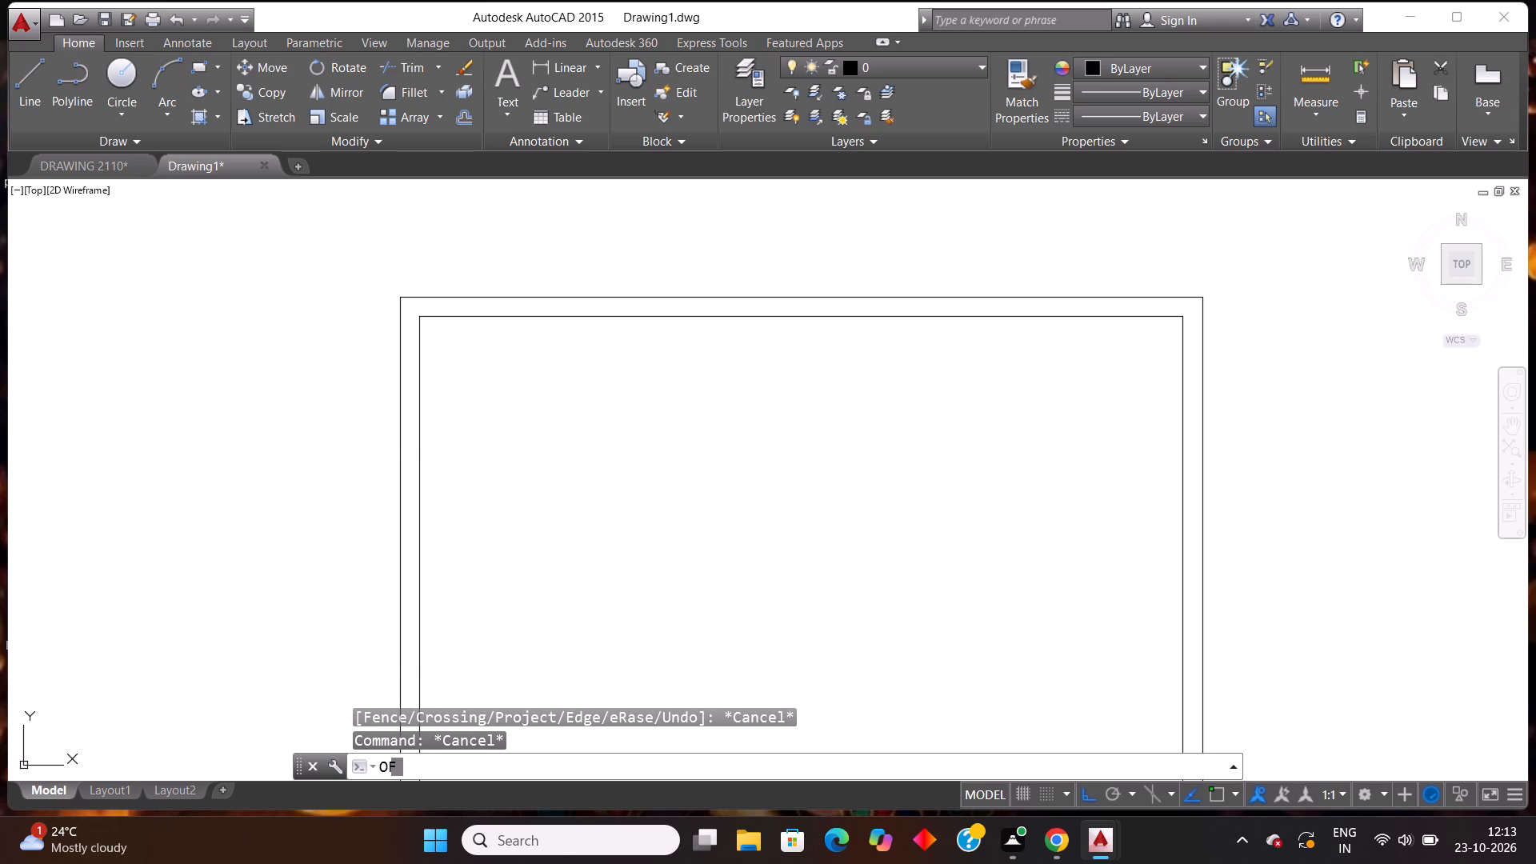
key(Return)
text(13)
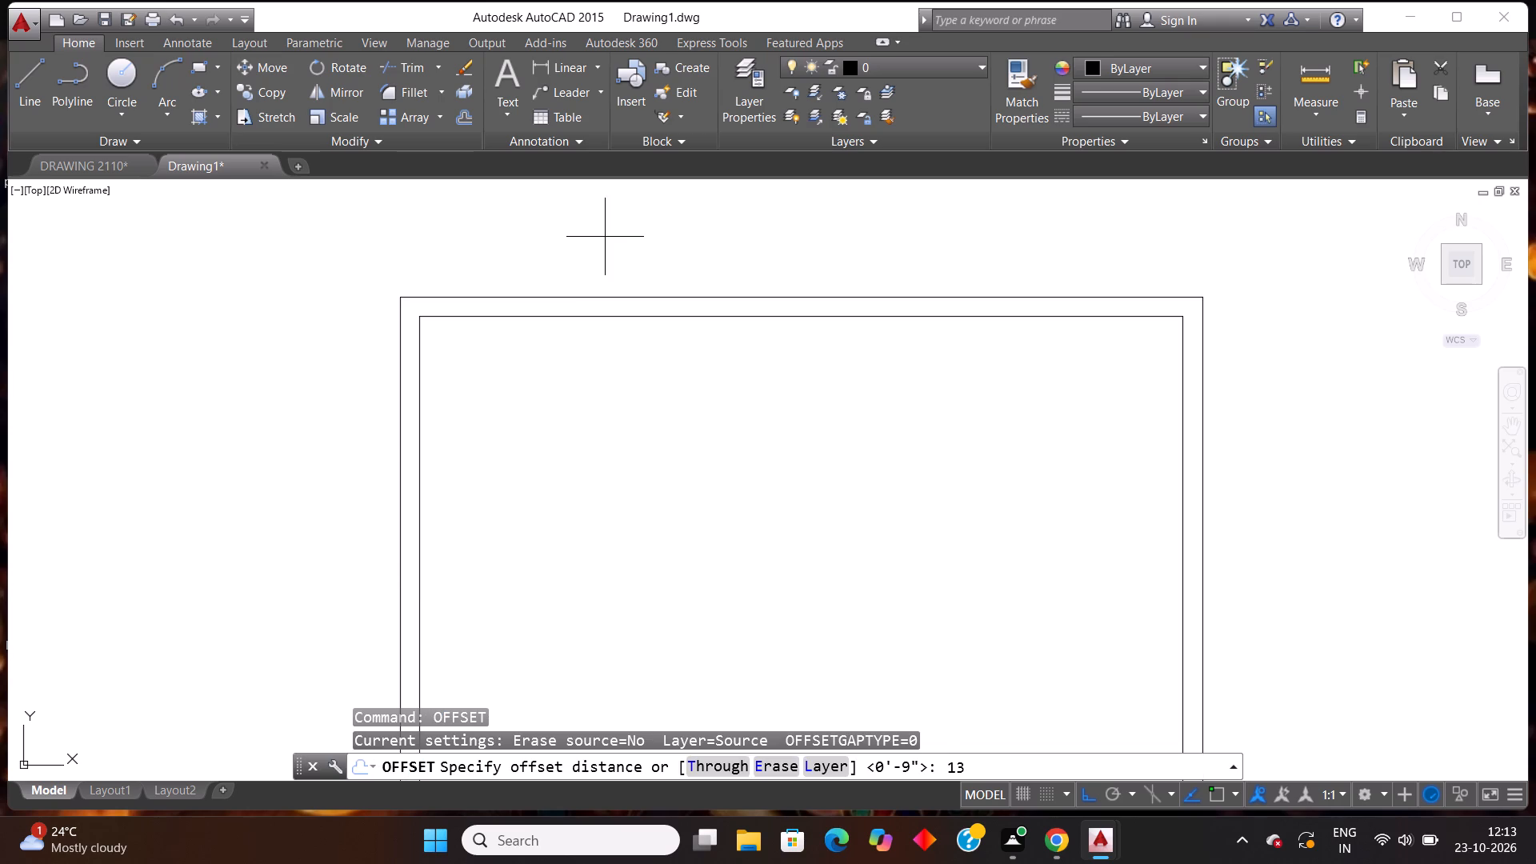
text('6")
key(Return)
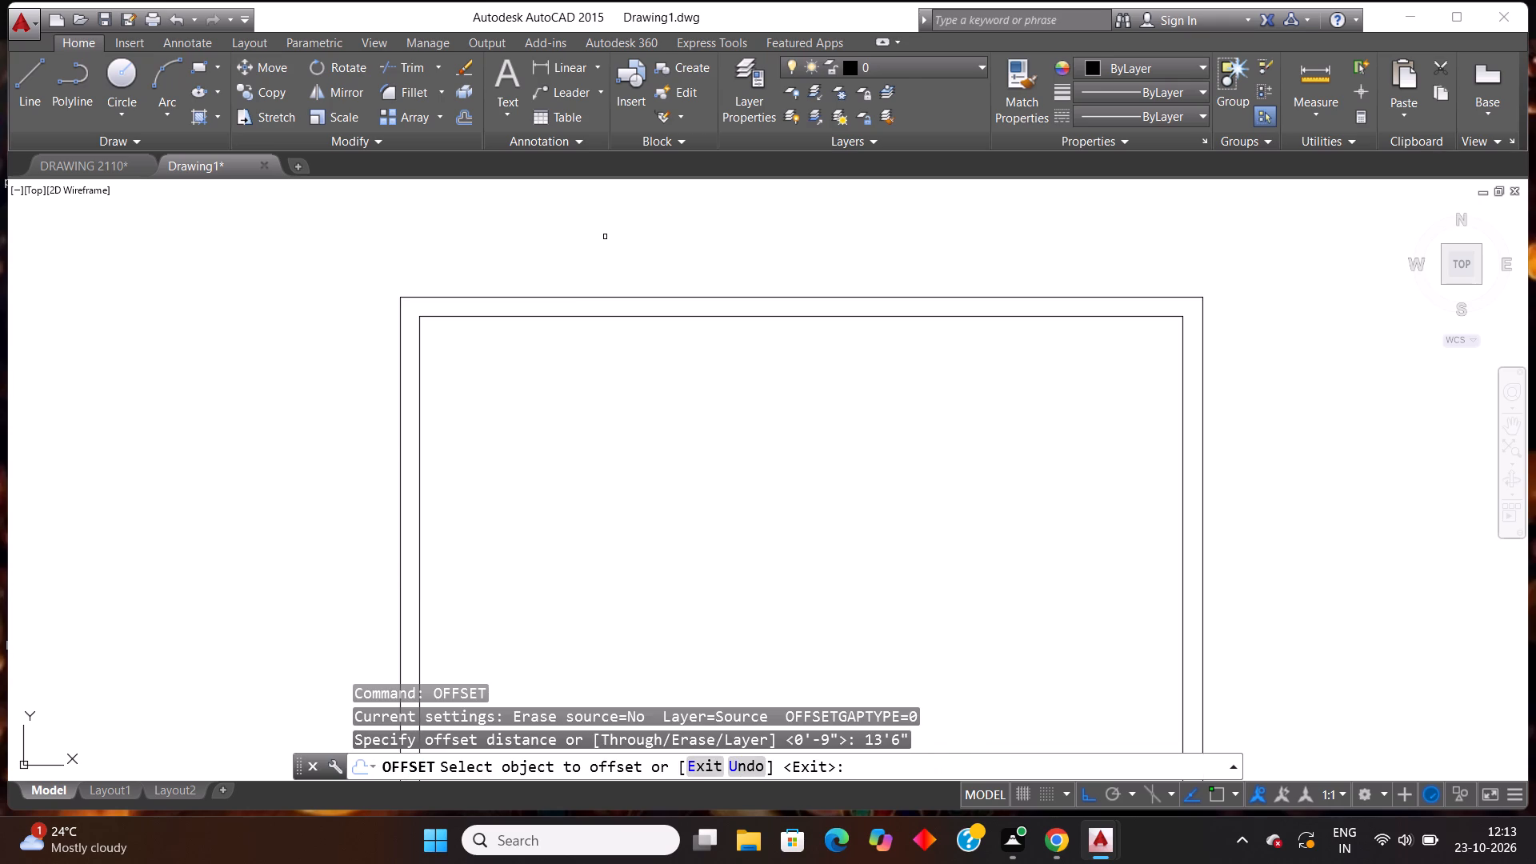
click(518, 318)
click(569, 474)
scroll(614, 421, down, 3)
scroll(701, 530, up, 1)
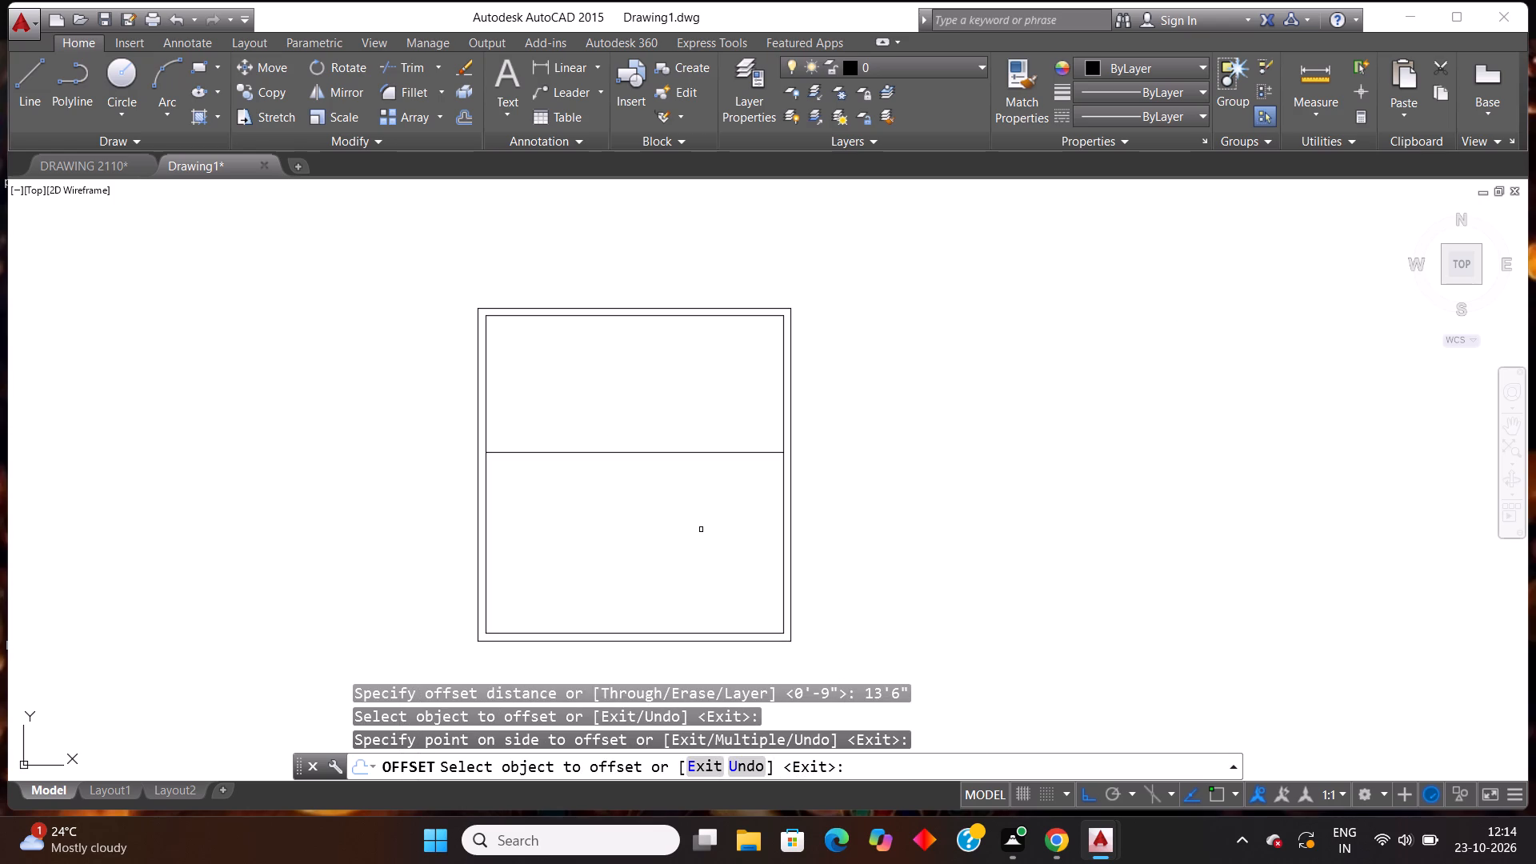
key(Escape)
Offset the horizontal partition line 4" downward to give the partition its thickness.
scroll(674, 507, up, 2)
text(OFF)
key(Return)
key(9)
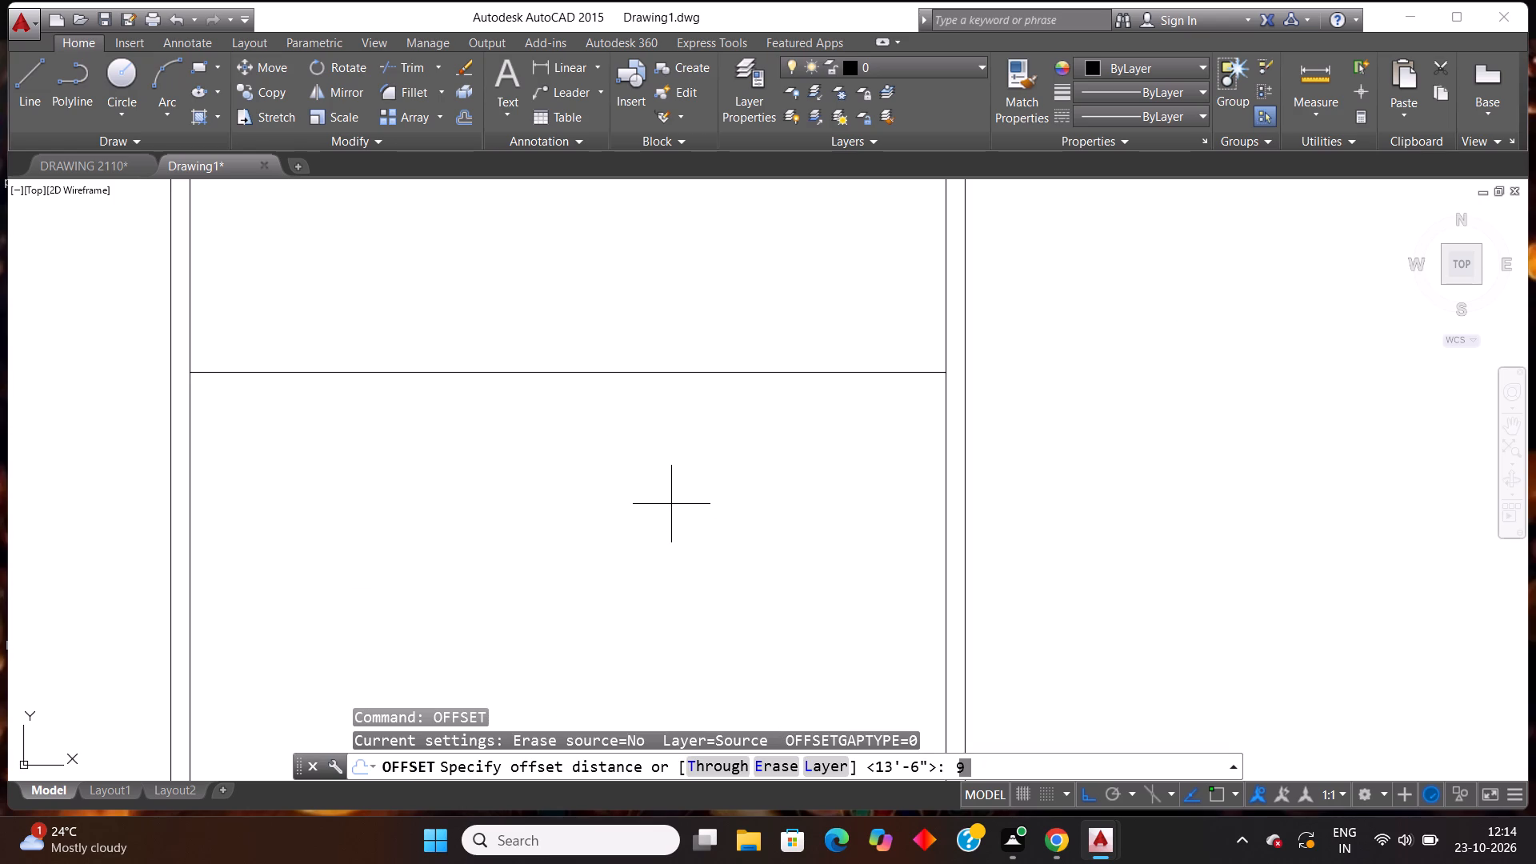
key(BackSpace)
text(4")
key(Return)
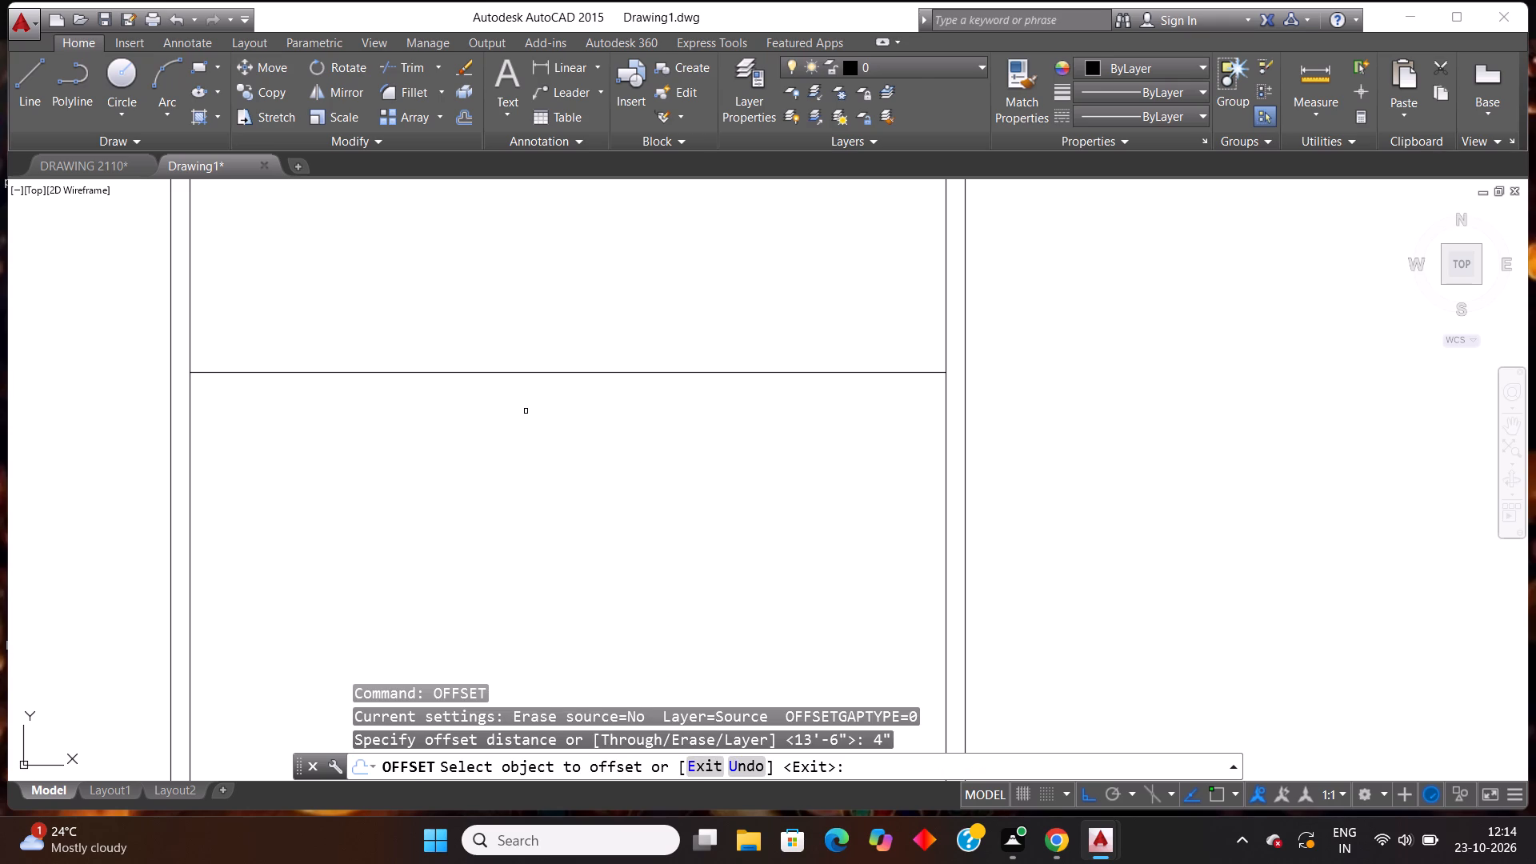
click(482, 371)
click(474, 425)
scroll(481, 361, down, 2)
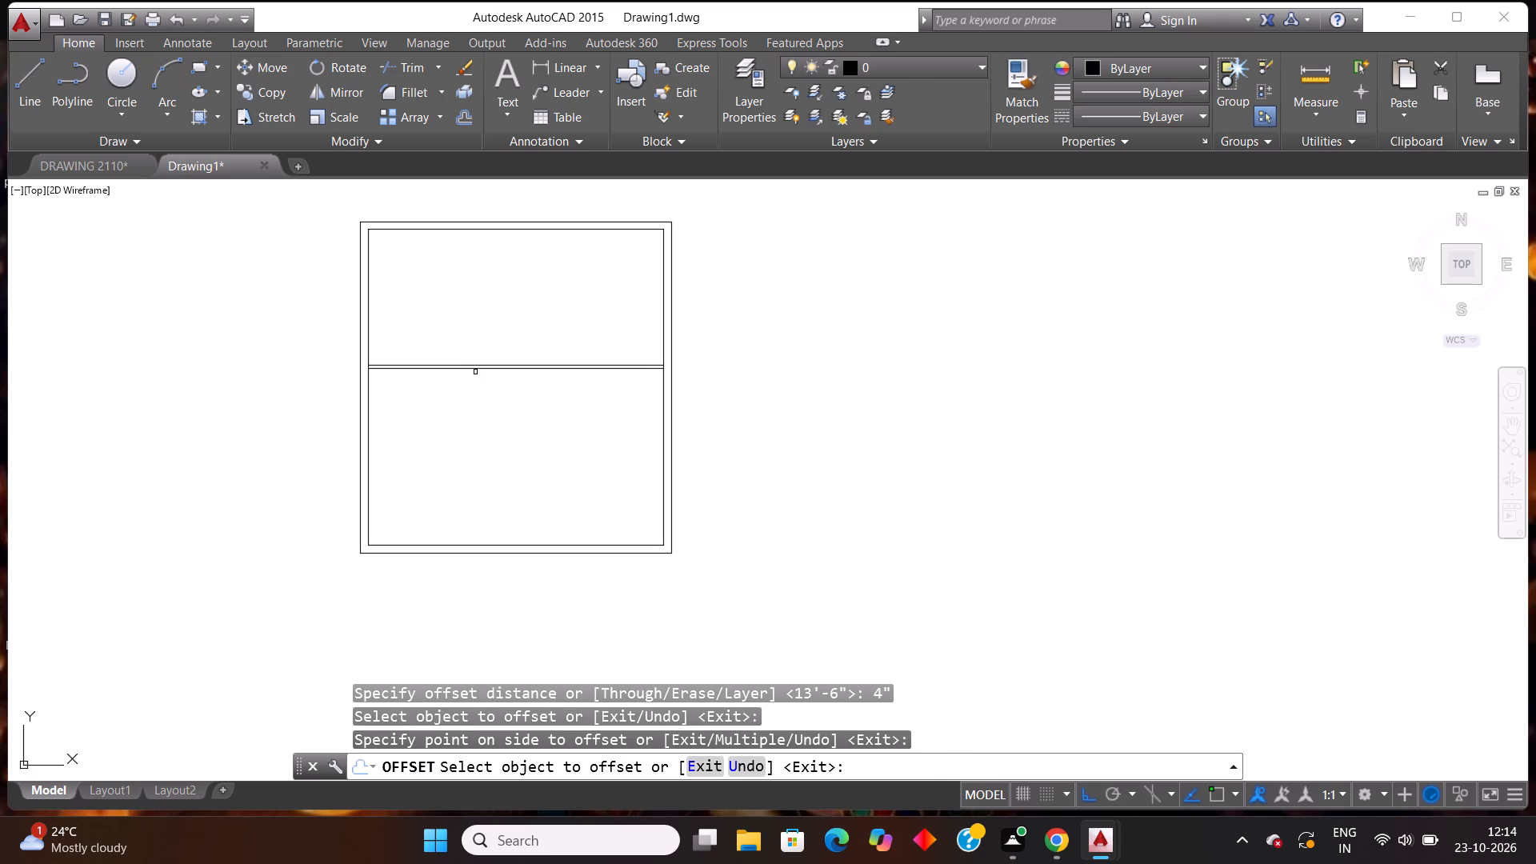
key(Escape)
Offset the inner line of the left wall 11' to the right to start a vertical partition.
scroll(451, 209, up, 2)
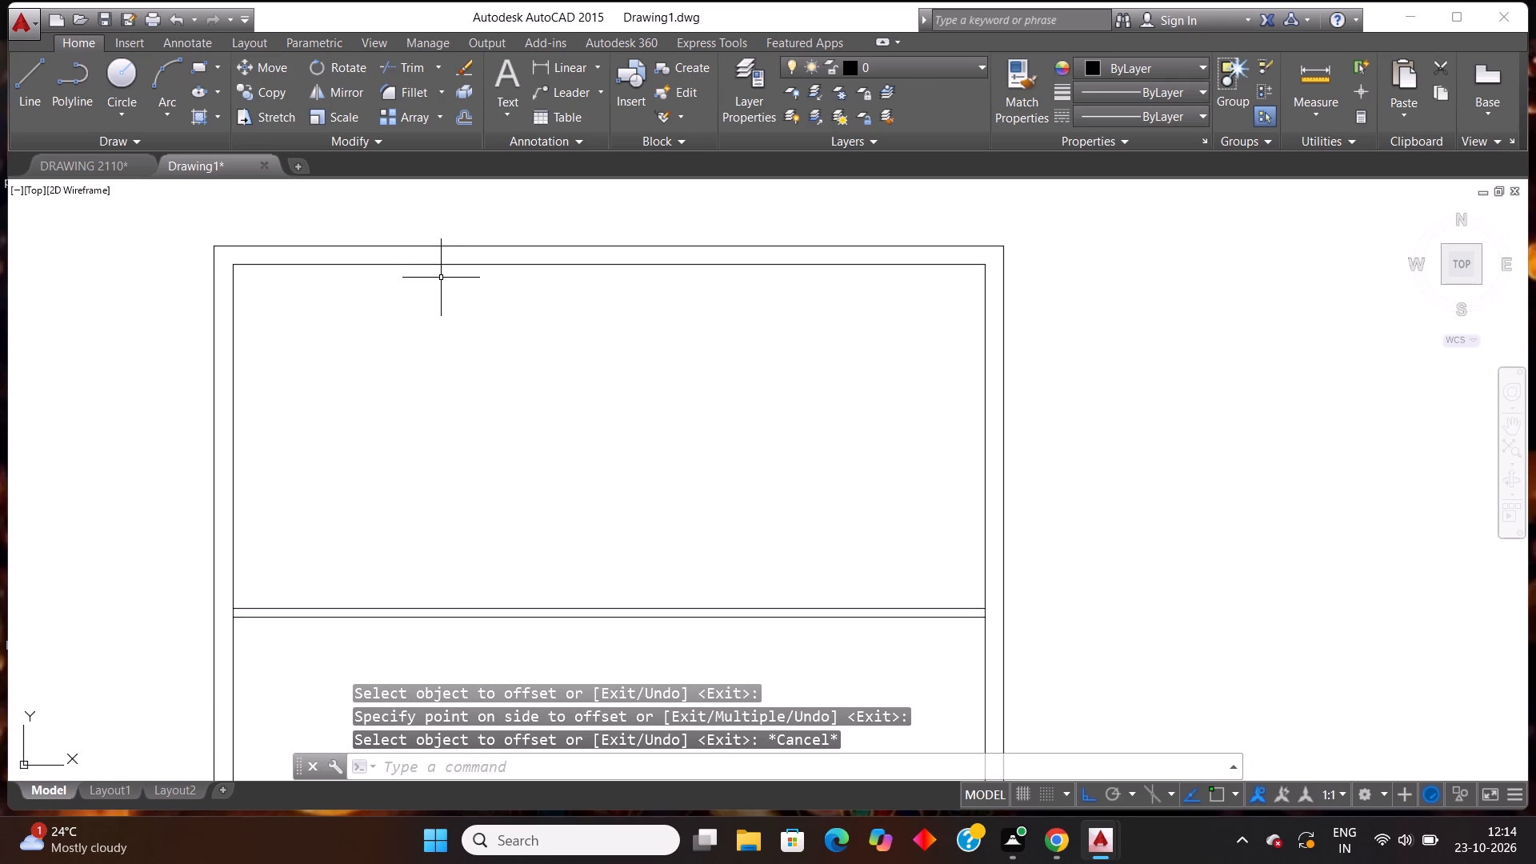
scroll(441, 278, down, 1)
scroll(441, 278, up, 1)
text(OFF)
key(Return)
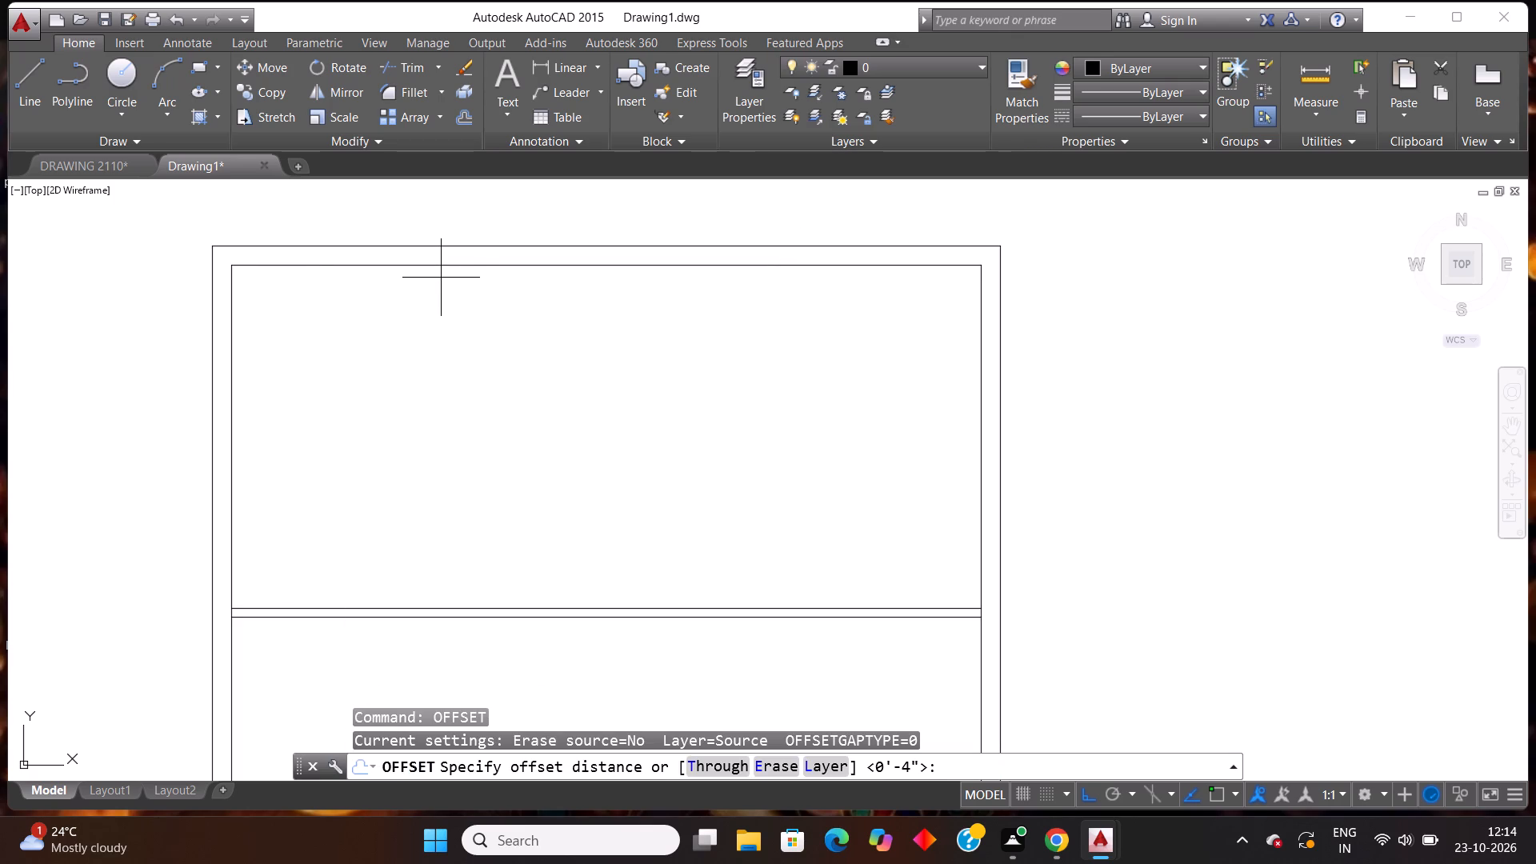
text(11')
key(Return)
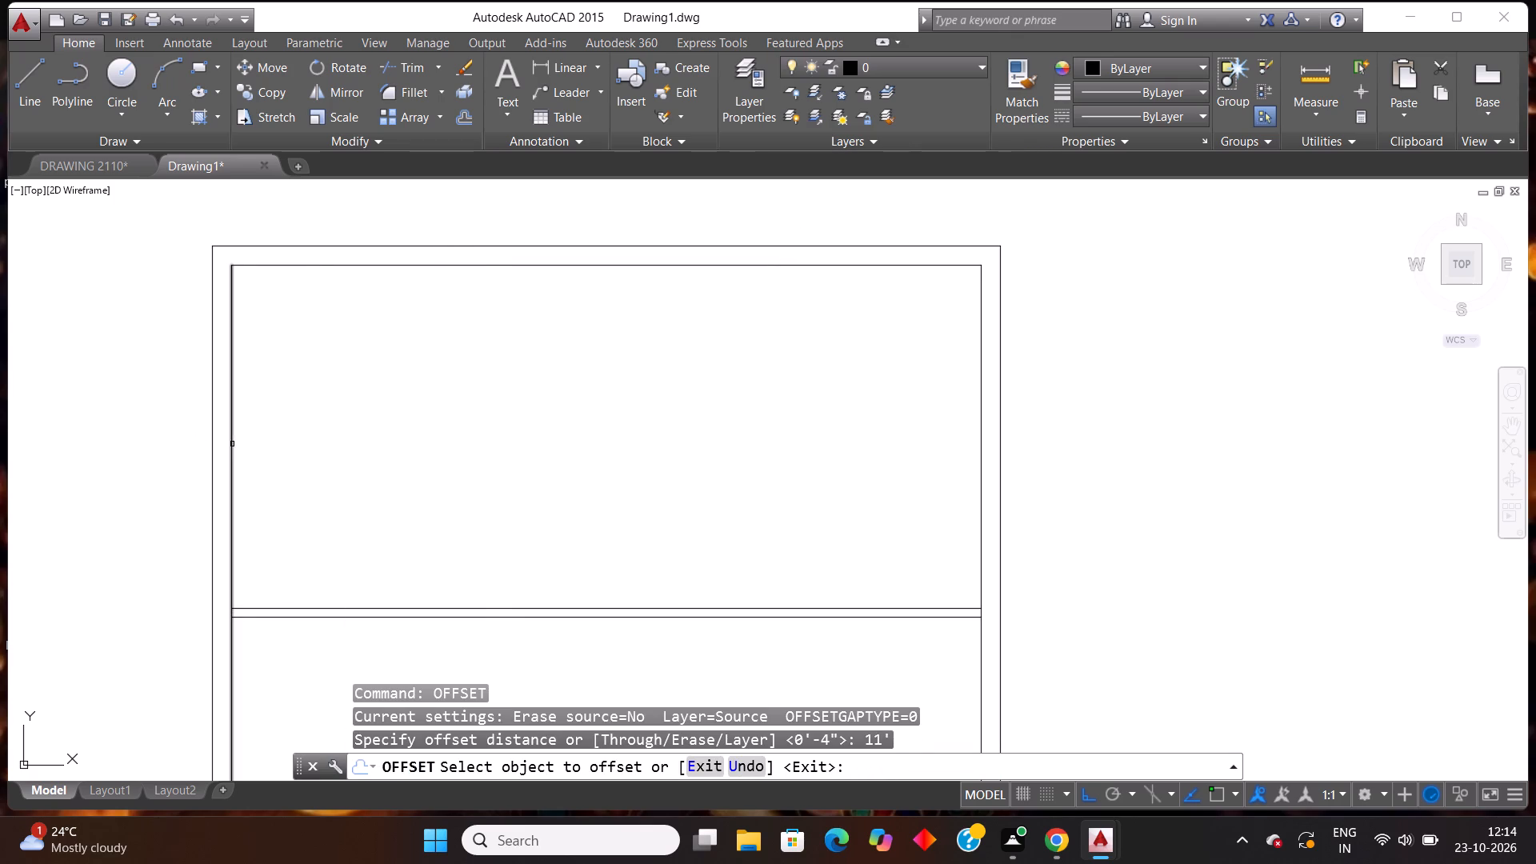
click(233, 444)
click(406, 414)
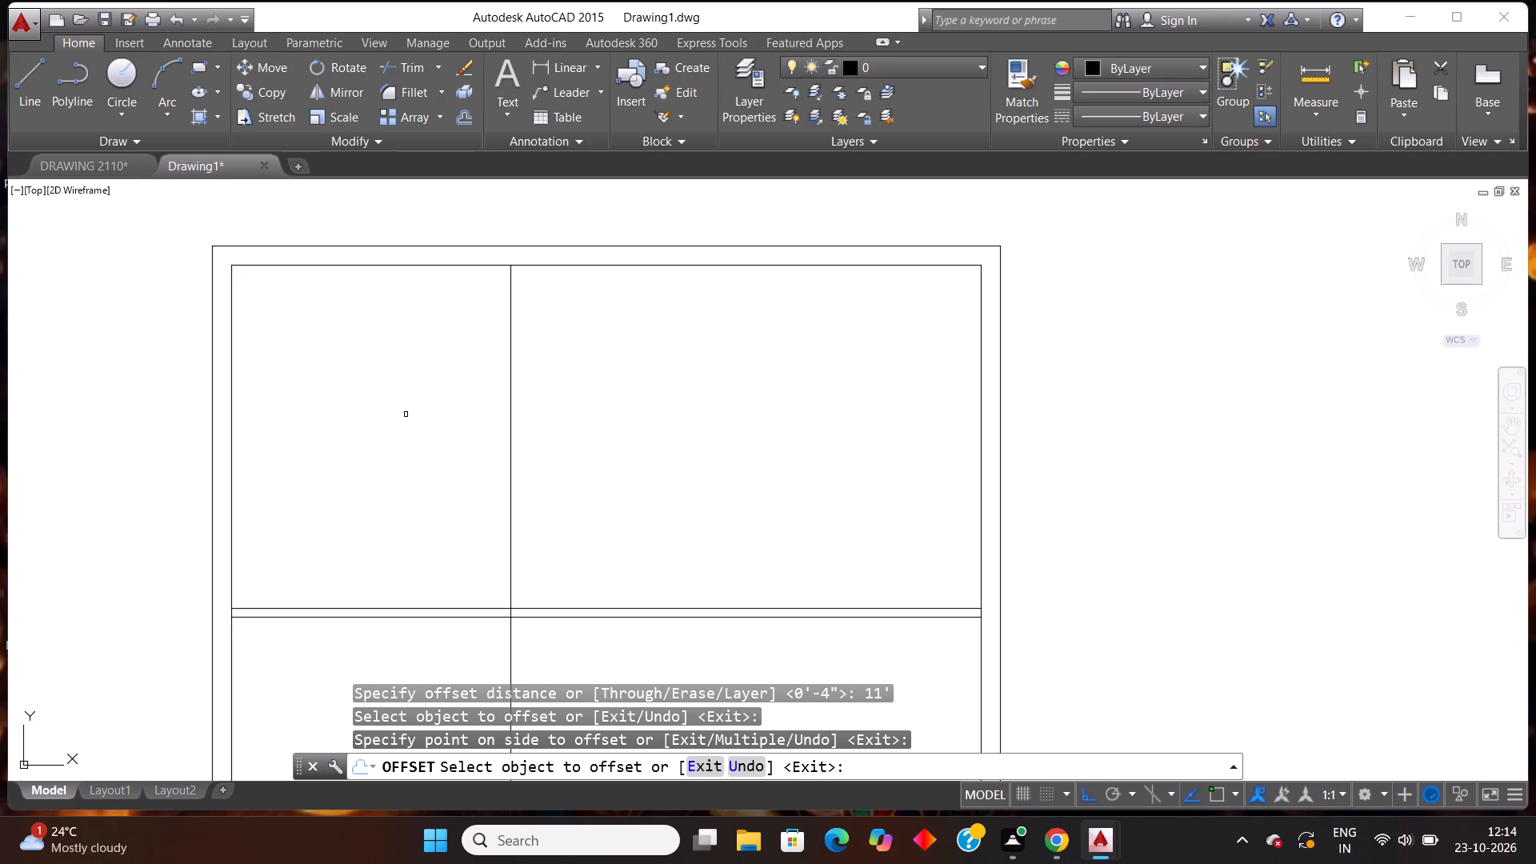
key(Escape)
Offset the new vertical partition line 4" to the right to give it thickness.
text(OFF)
key(Return)
text(4")
key(Return)
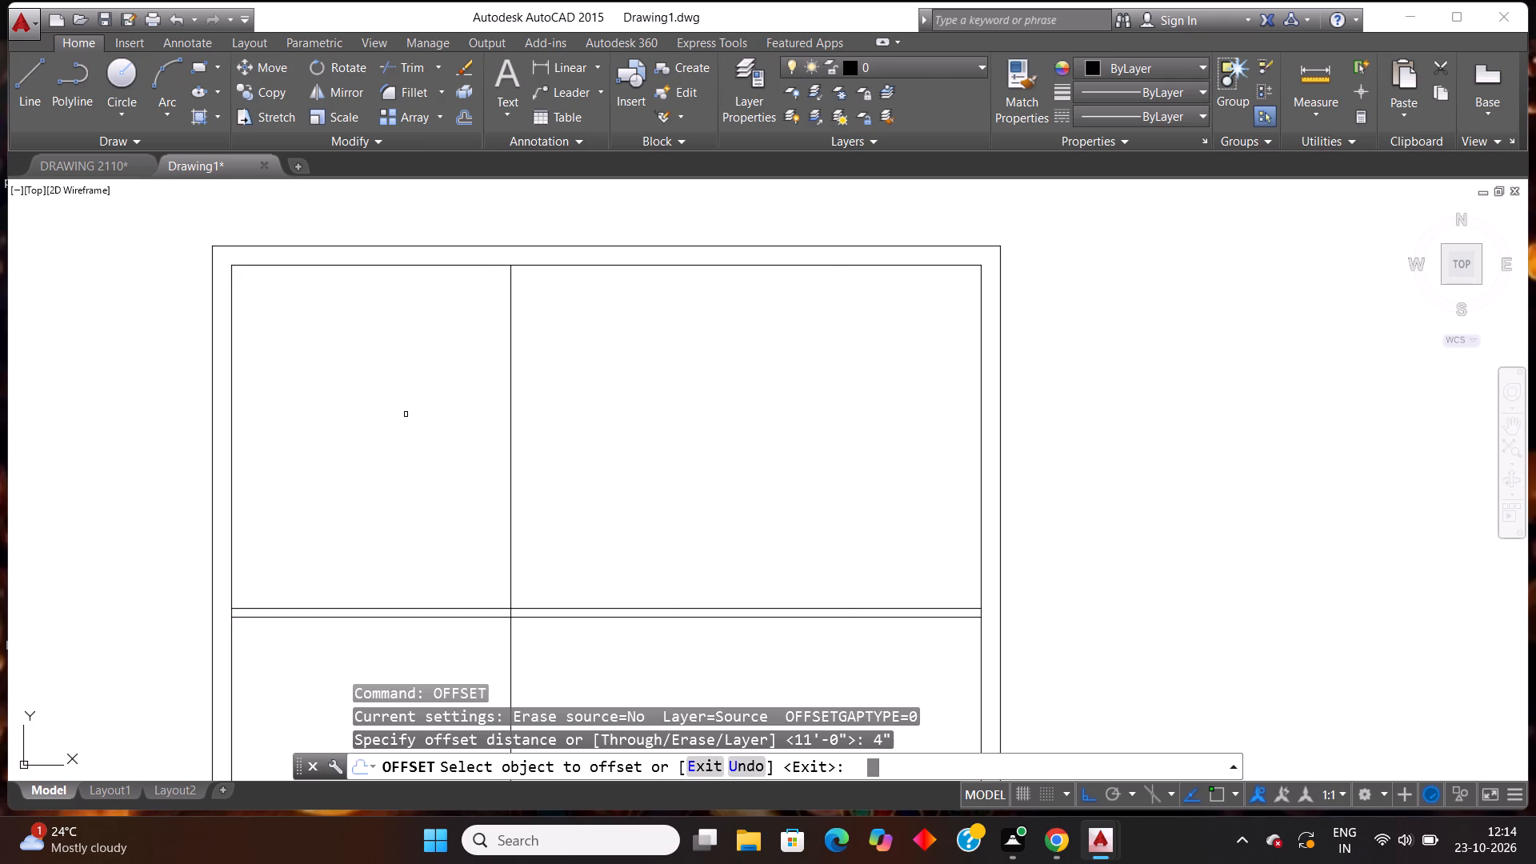
click(510, 339)
click(633, 314)
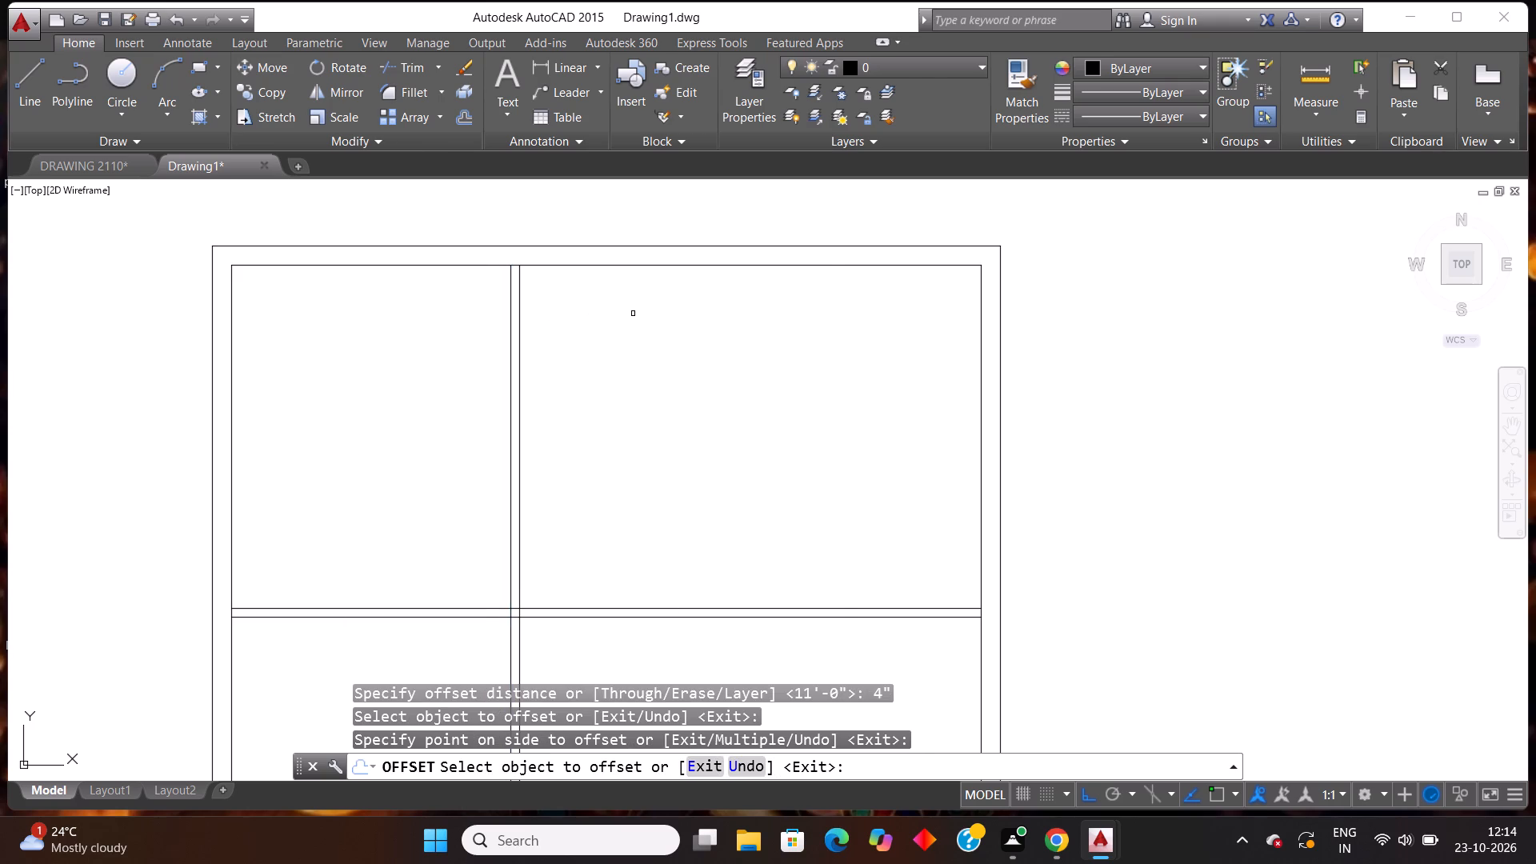
key(Escape)
Offset the inner line of the right wall 11'6" to the left to start a second vertical partition.
scroll(616, 310, down, 1)
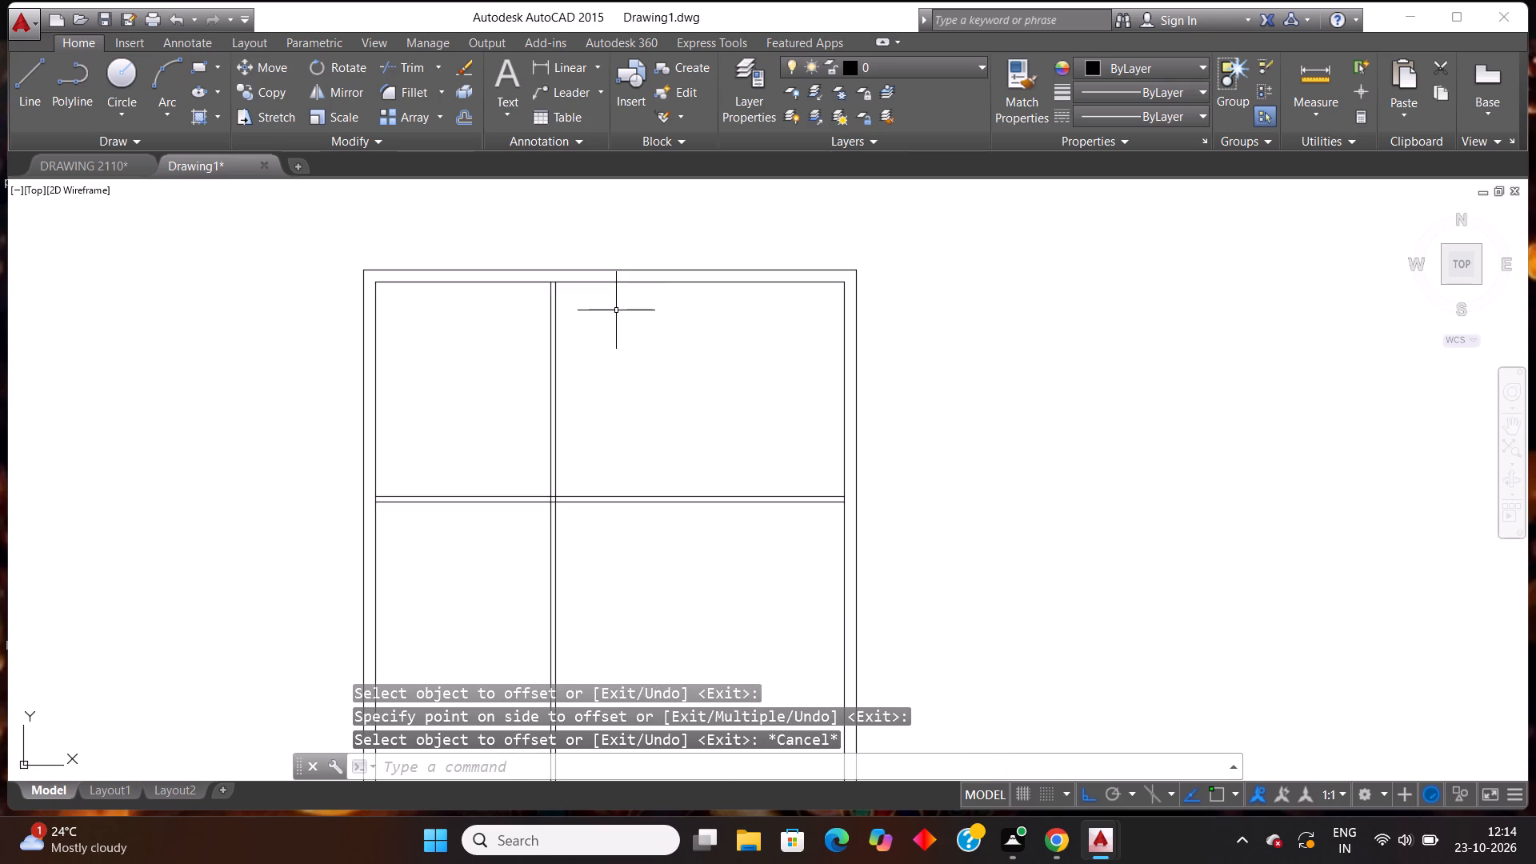
scroll(795, 311, up, 1)
text(OFF)
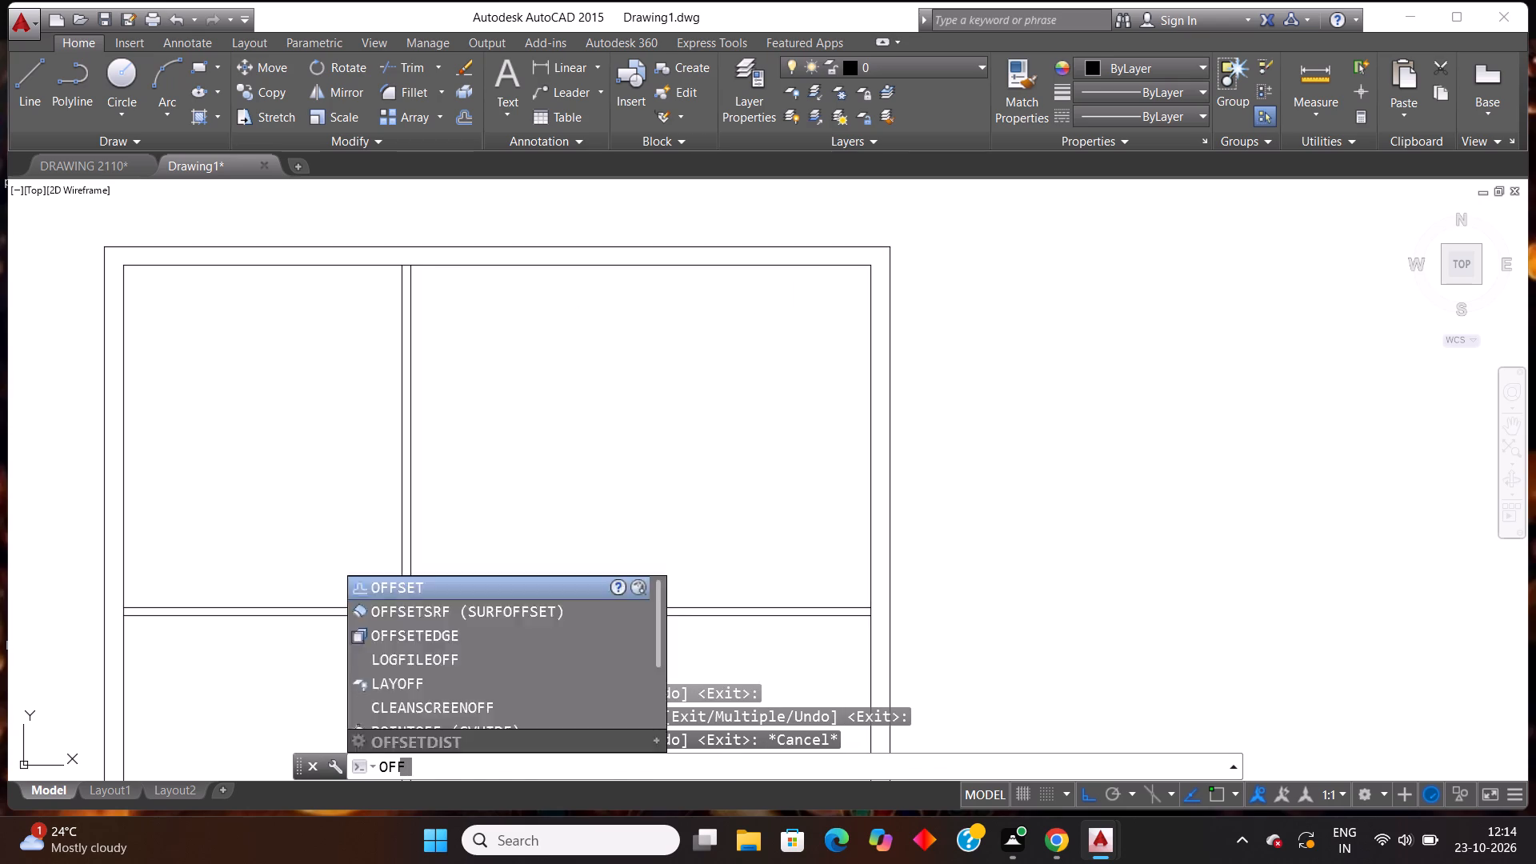
key(Return)
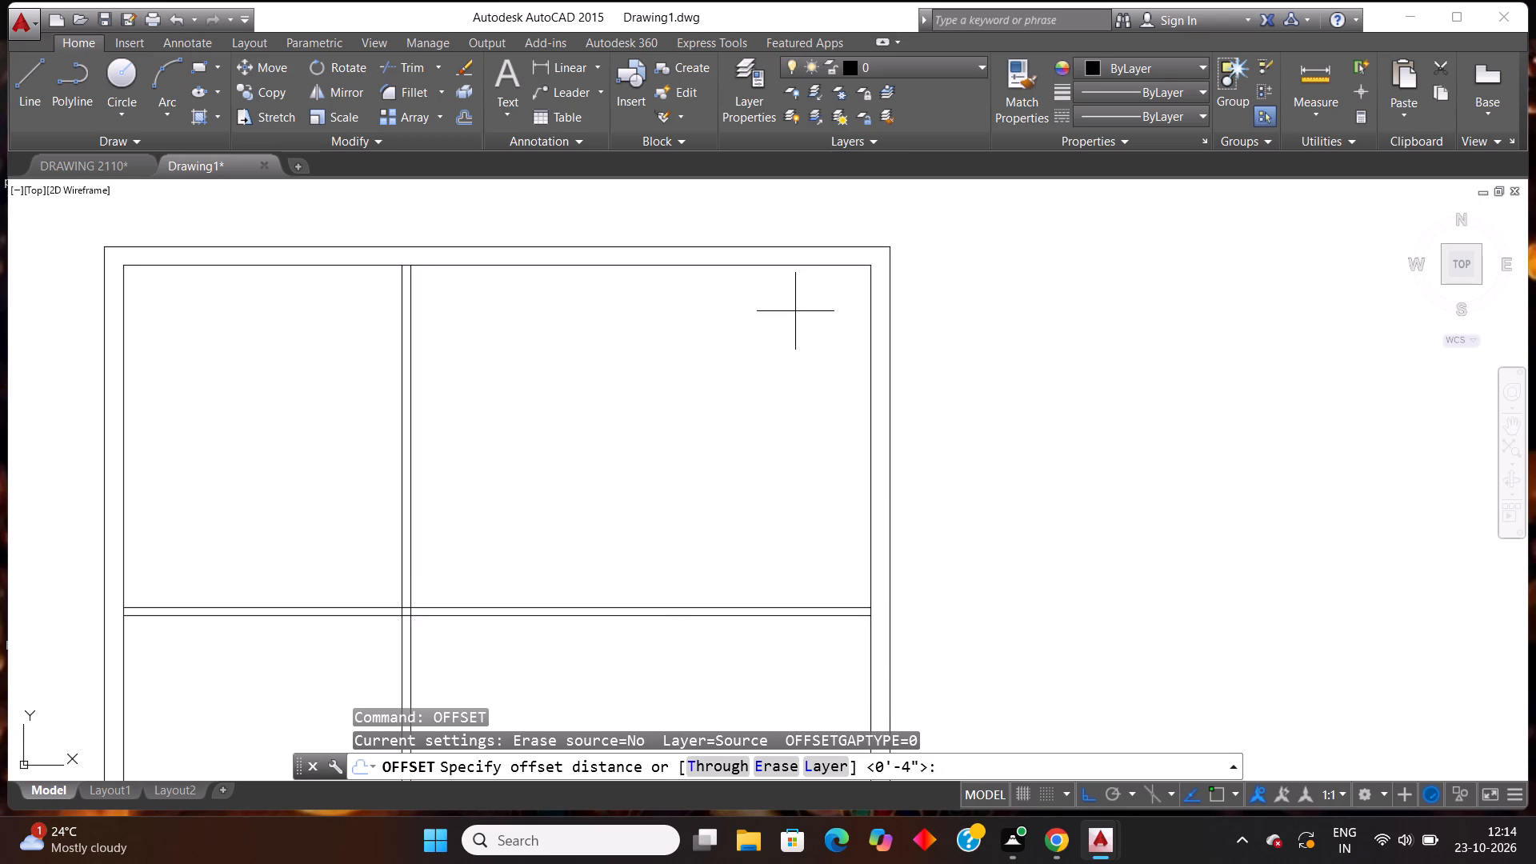
text(11)
text('6")
key(Return)
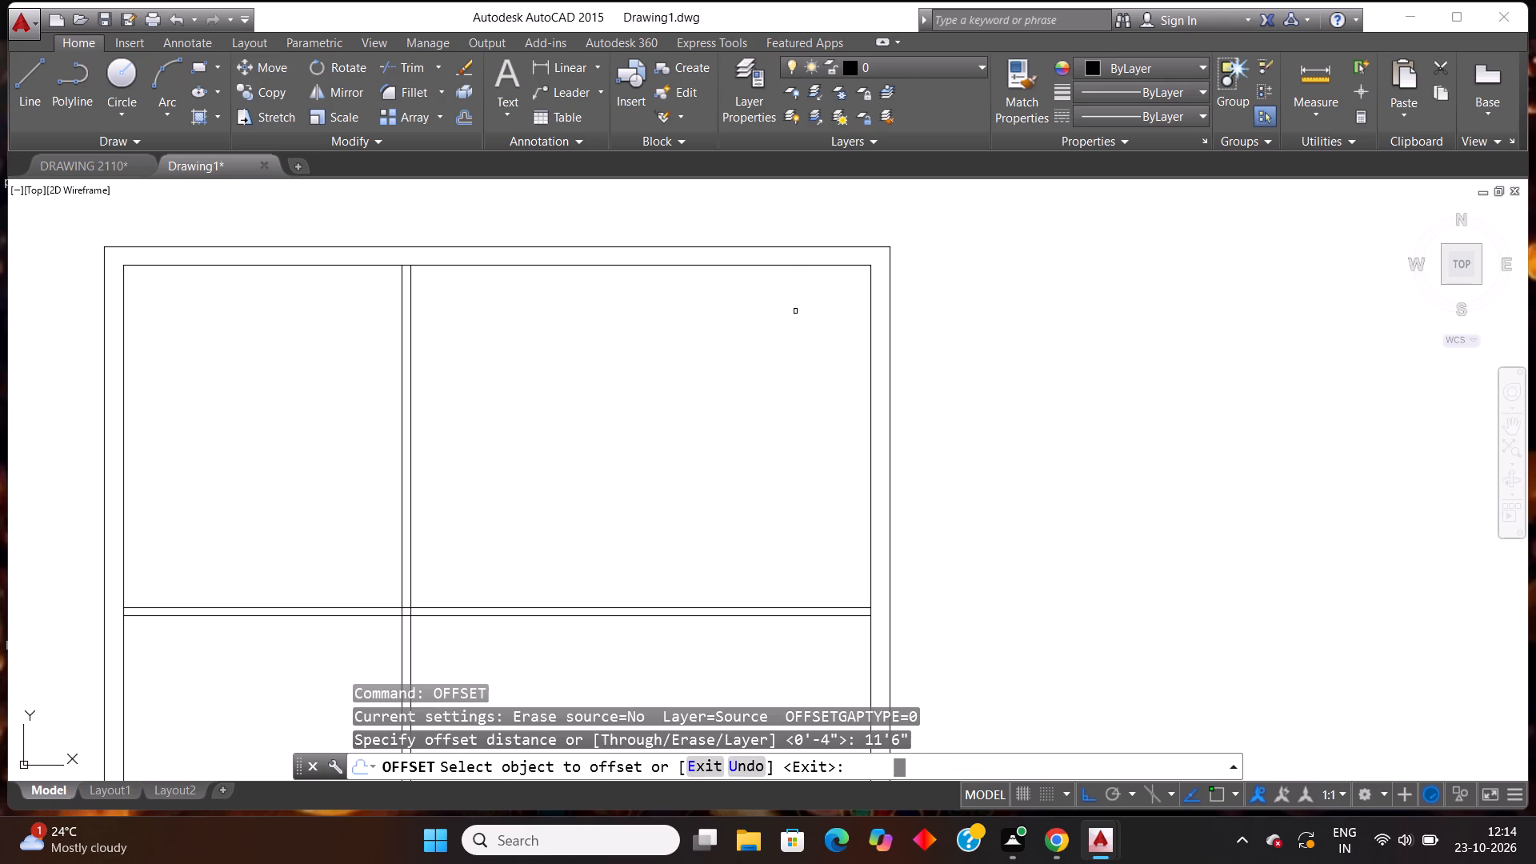
click(870, 318)
click(679, 347)
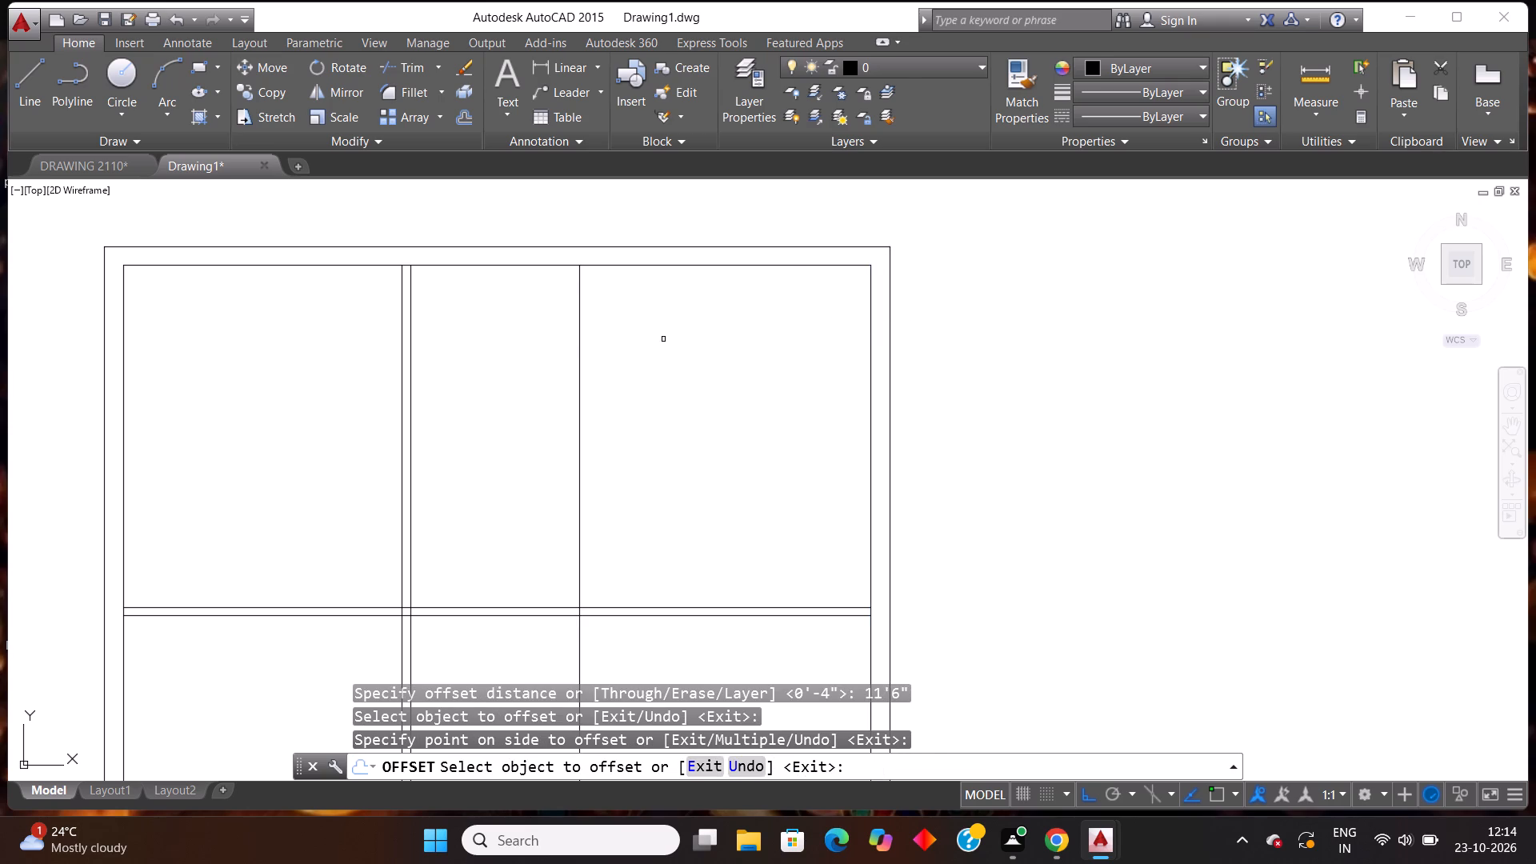
key(Escape)
Offset the second vertical partition line 4" to the left to give it thickness.
text(OFF)
key(Return)
text(4")
key(Return)
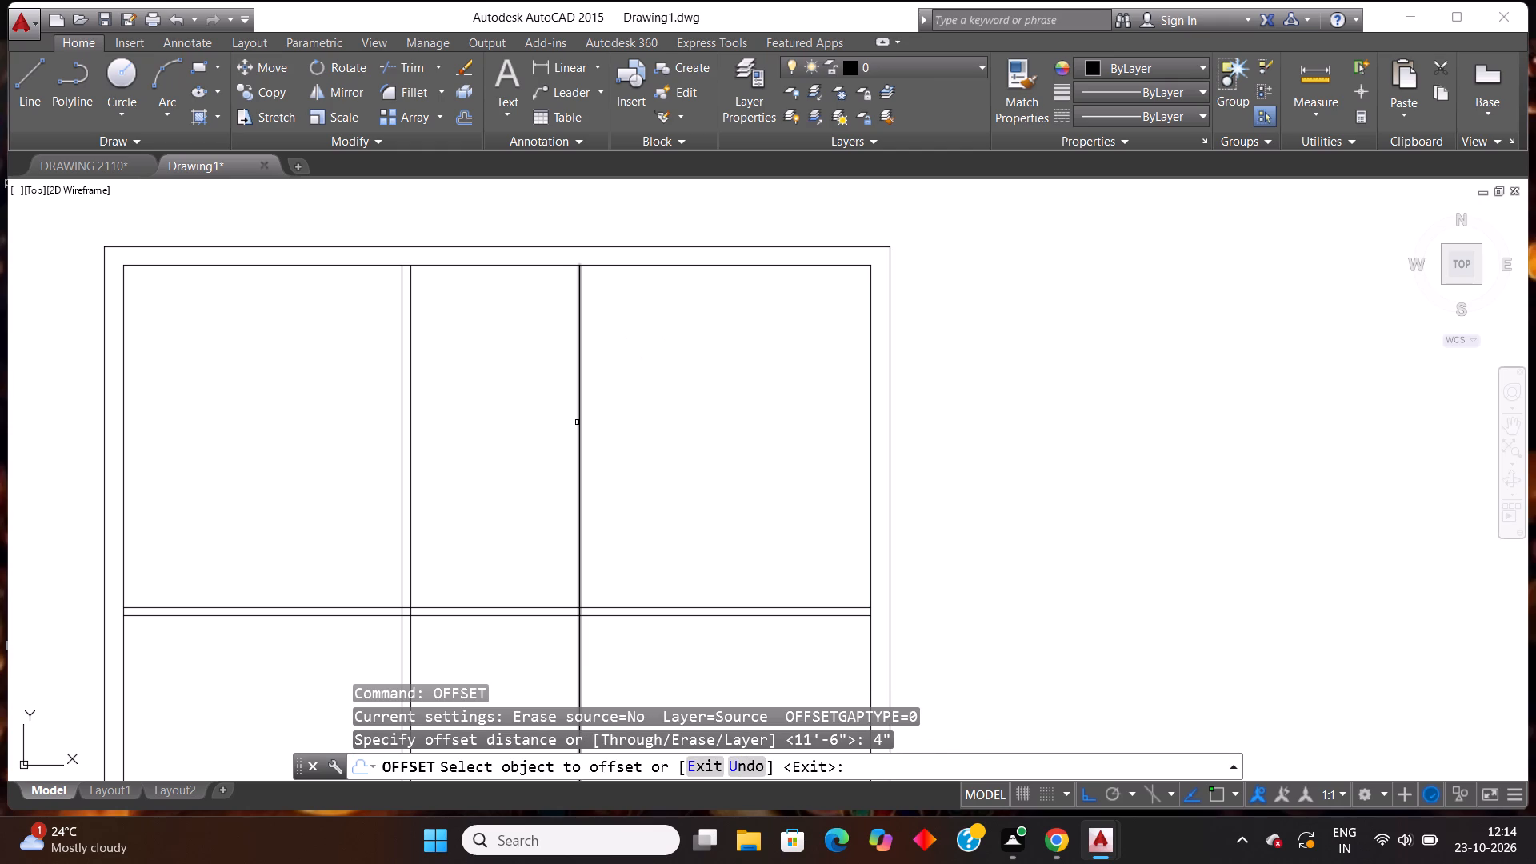
click(578, 422)
click(553, 430)
scroll(619, 348, down, 1)
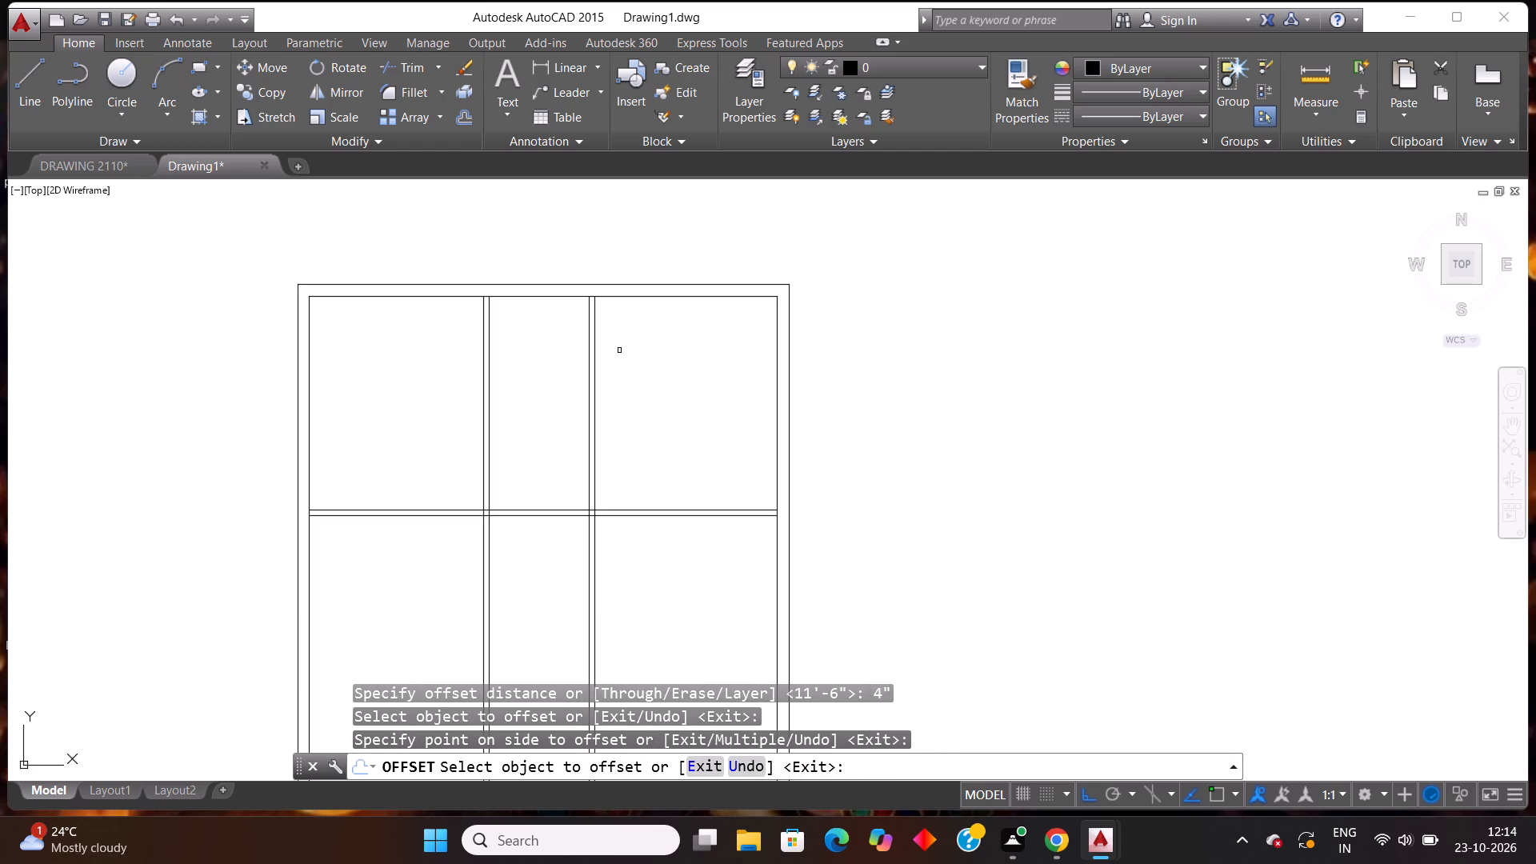
key(Escape)
Trim the top wall's inner line between the two lines of the left vertical partition, using all objects as cutting edges.
scroll(621, 345, up, 1)
scroll(417, 242, up, 1)
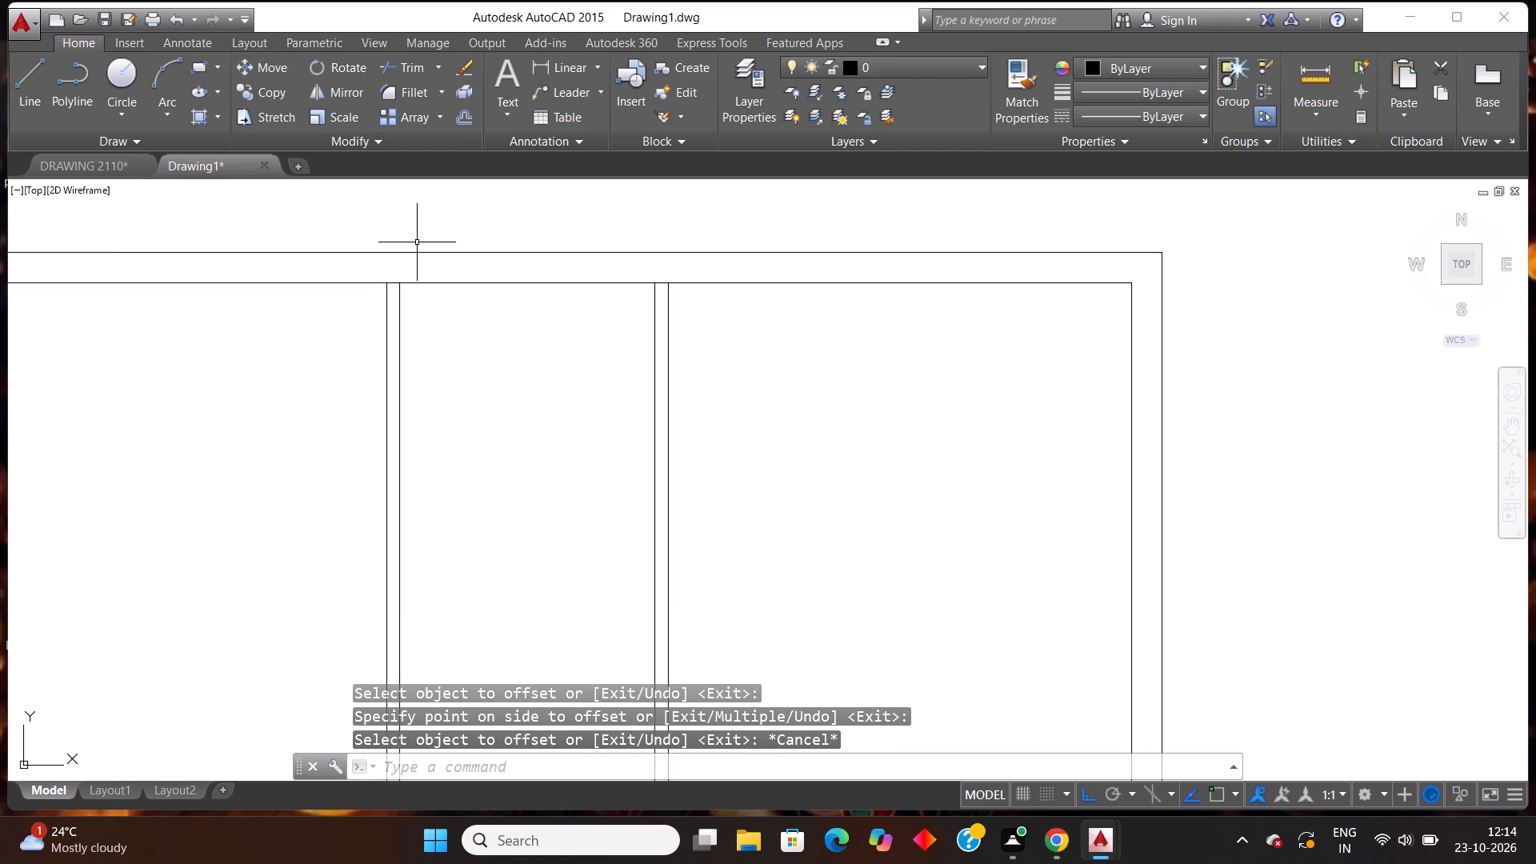
text(TR)
key(Return)
key(Return)
scroll(349, 278, up, 1)
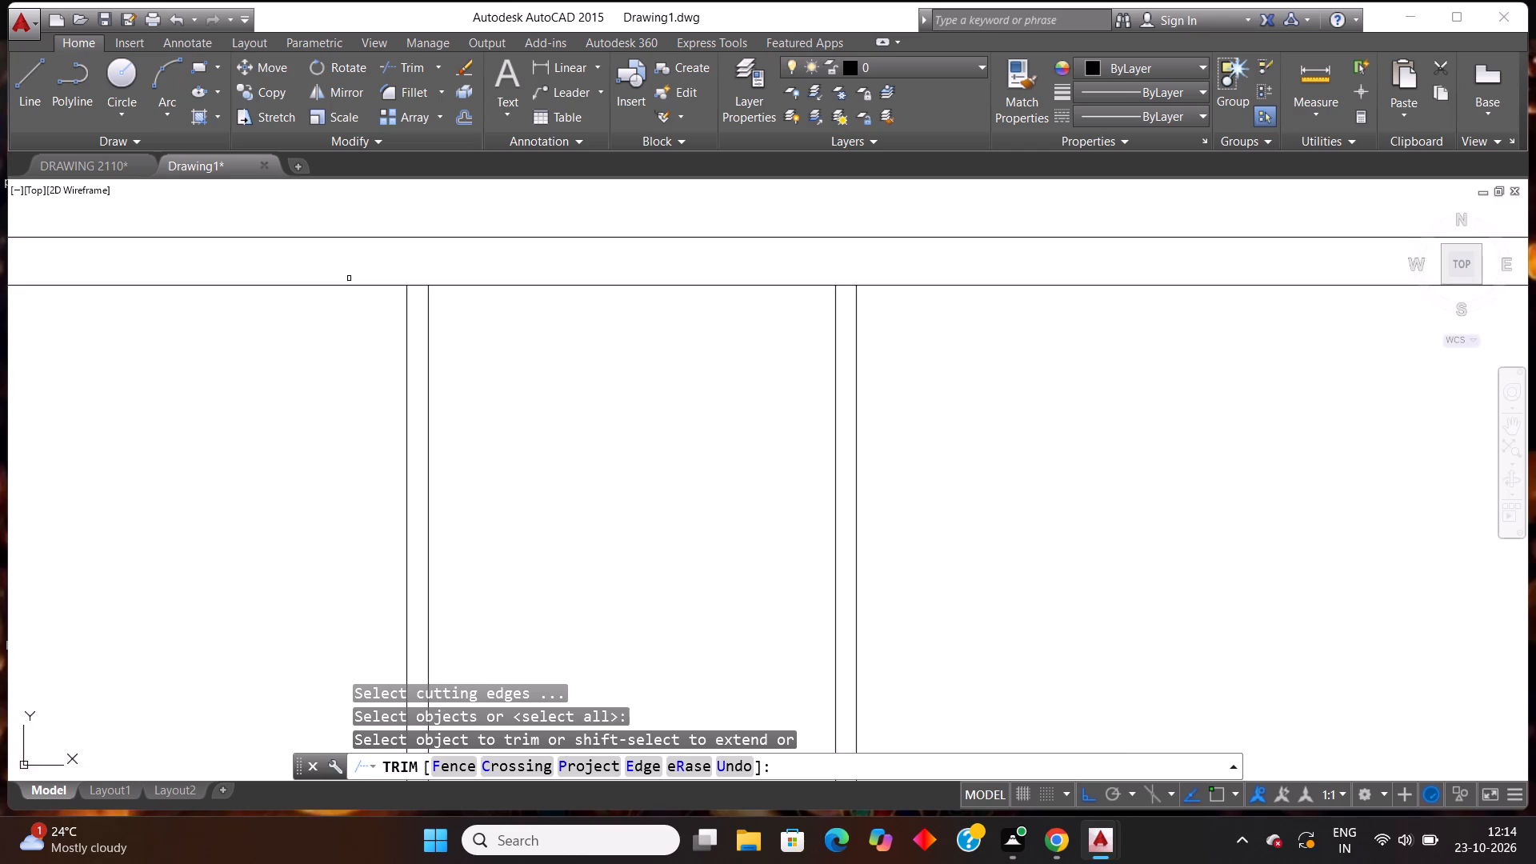
scroll(349, 278, up, 1)
scroll(482, 242, up, 1)
click(442, 365)
click(433, 307)
scroll(446, 294, down, 4)
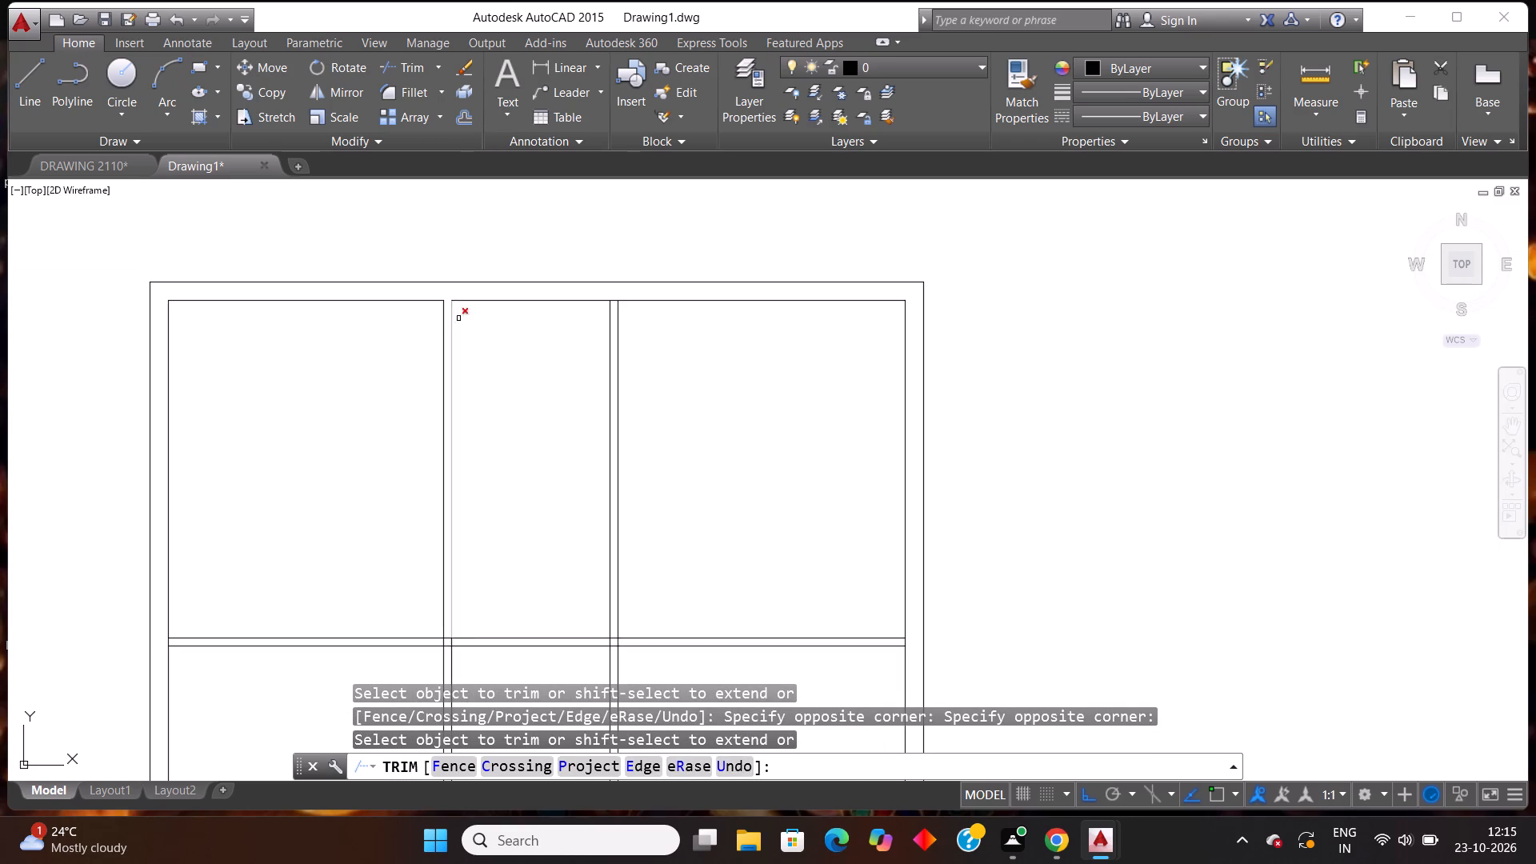
Trim the top wall's inner line between the two lines of the right vertical partition.
scroll(594, 273, up, 4)
scroll(624, 420, up, 2)
drag(628, 417, 628, 410)
click(576, 298)
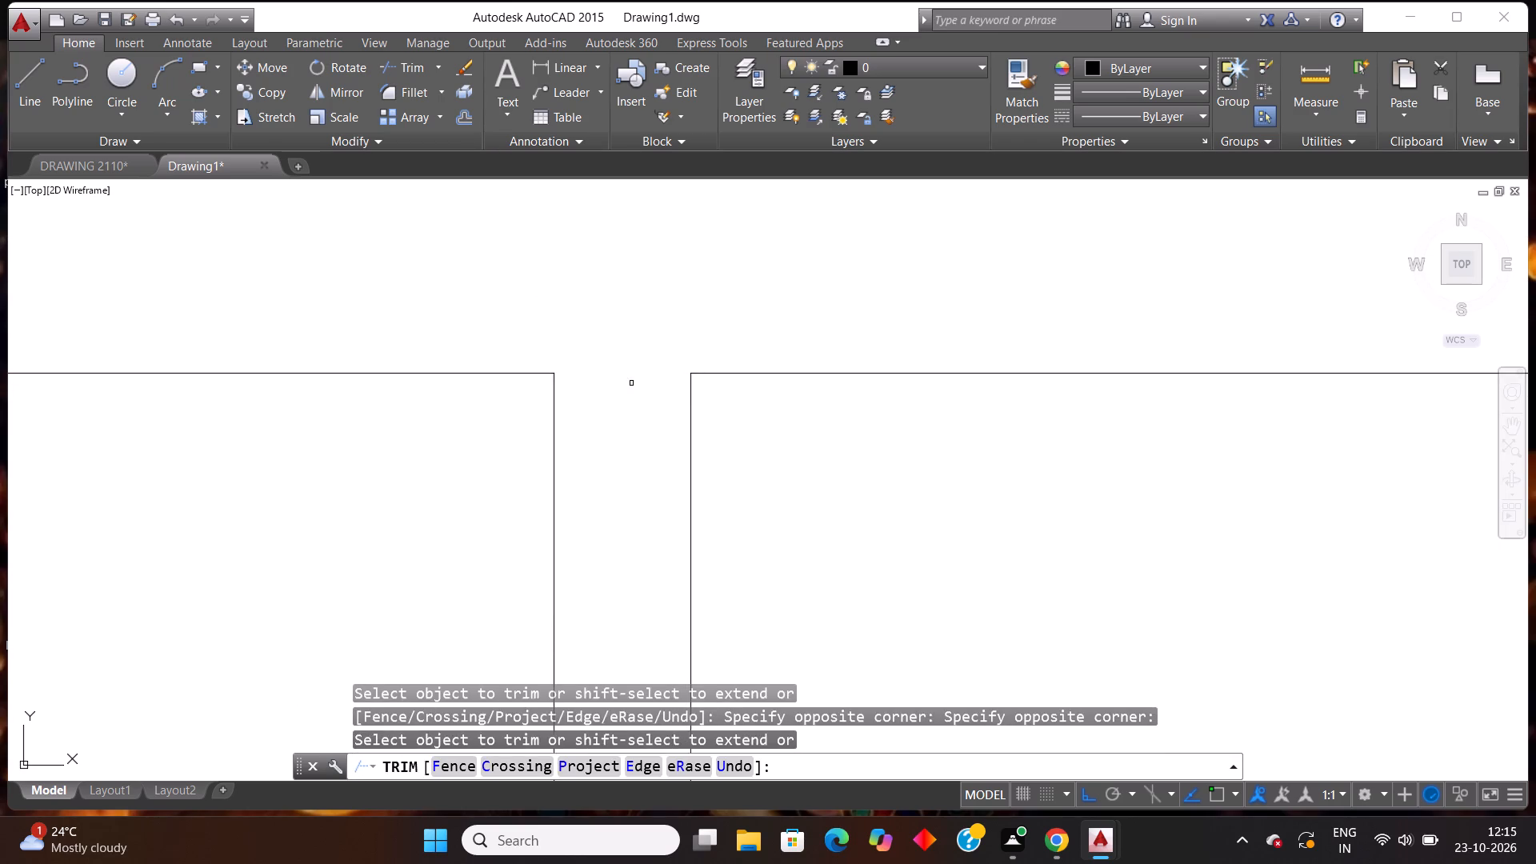
Trim the left wall's inner line between the two lines of the horizontal partition.
scroll(642, 392, down, 7)
scroll(742, 330, up, 3)
scroll(639, 390, down, 3)
scroll(610, 453, down, 2)
scroll(434, 585, up, 2)
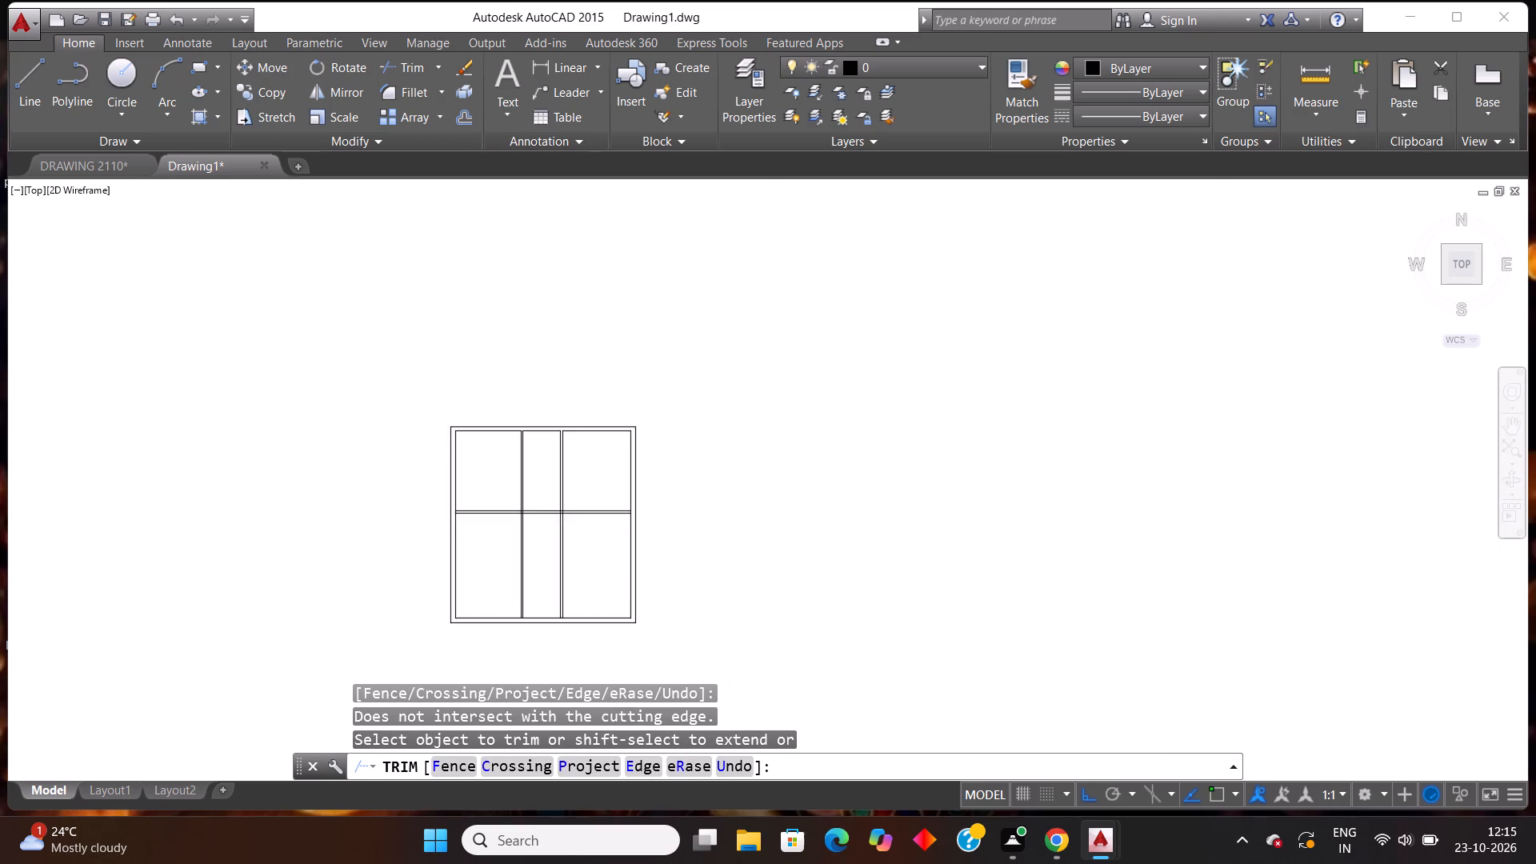
scroll(434, 585, up, 1)
scroll(510, 283, up, 5)
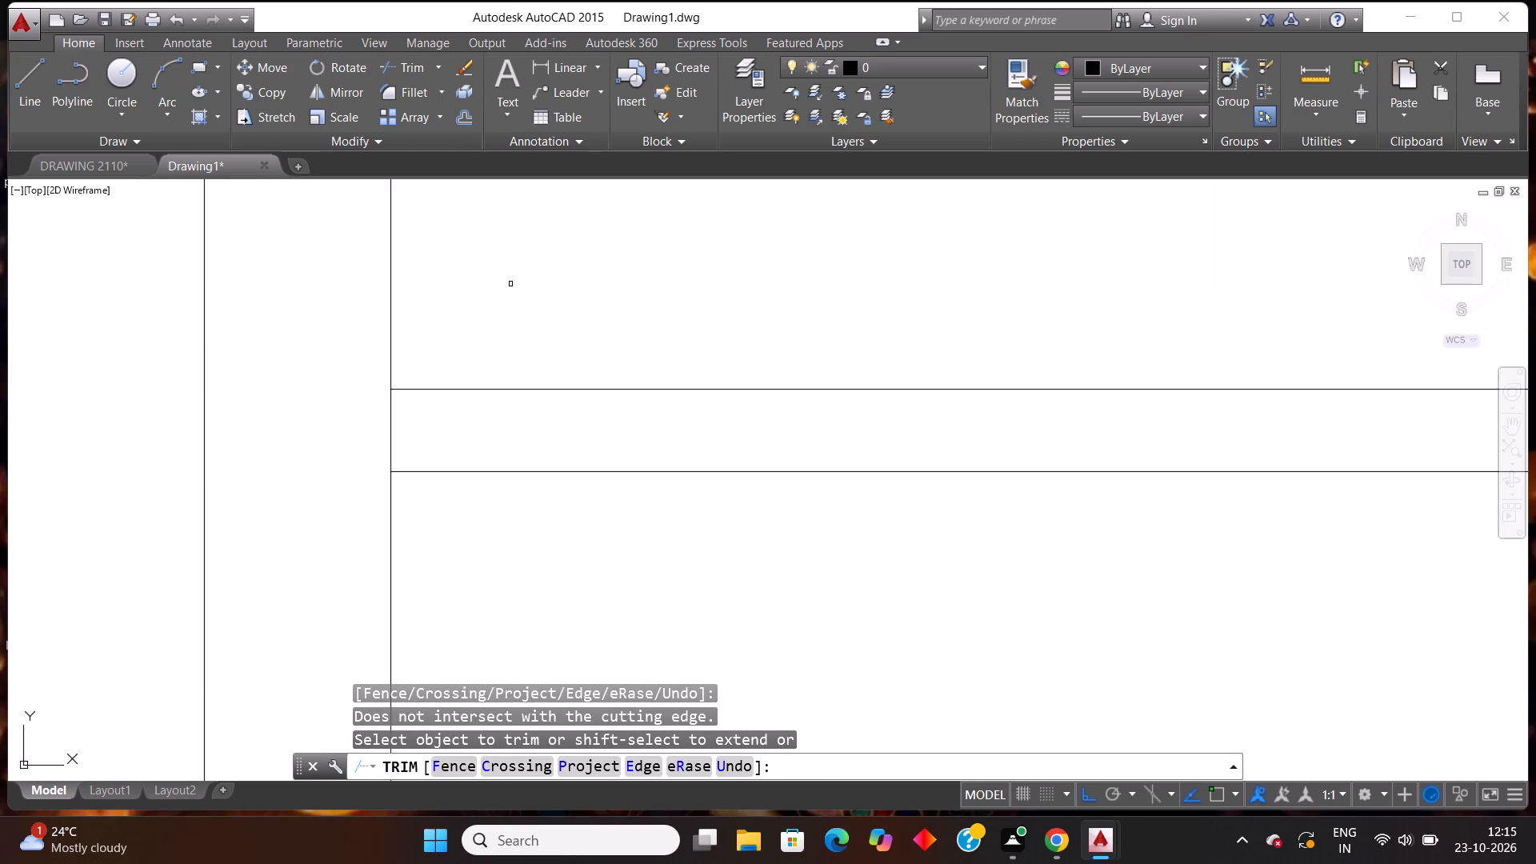
drag(334, 442, 346, 442)
click(483, 431)
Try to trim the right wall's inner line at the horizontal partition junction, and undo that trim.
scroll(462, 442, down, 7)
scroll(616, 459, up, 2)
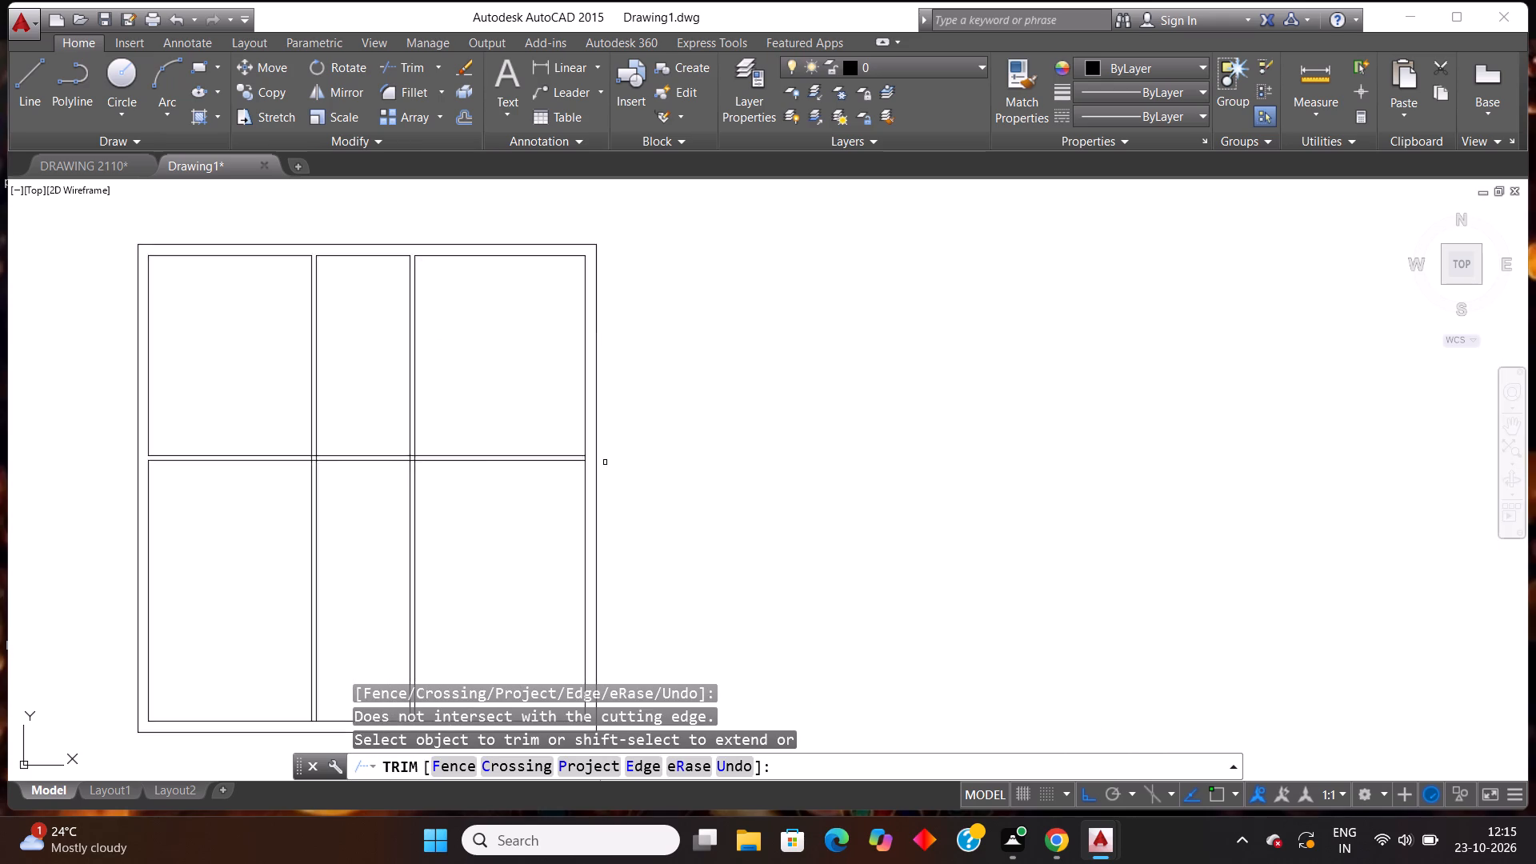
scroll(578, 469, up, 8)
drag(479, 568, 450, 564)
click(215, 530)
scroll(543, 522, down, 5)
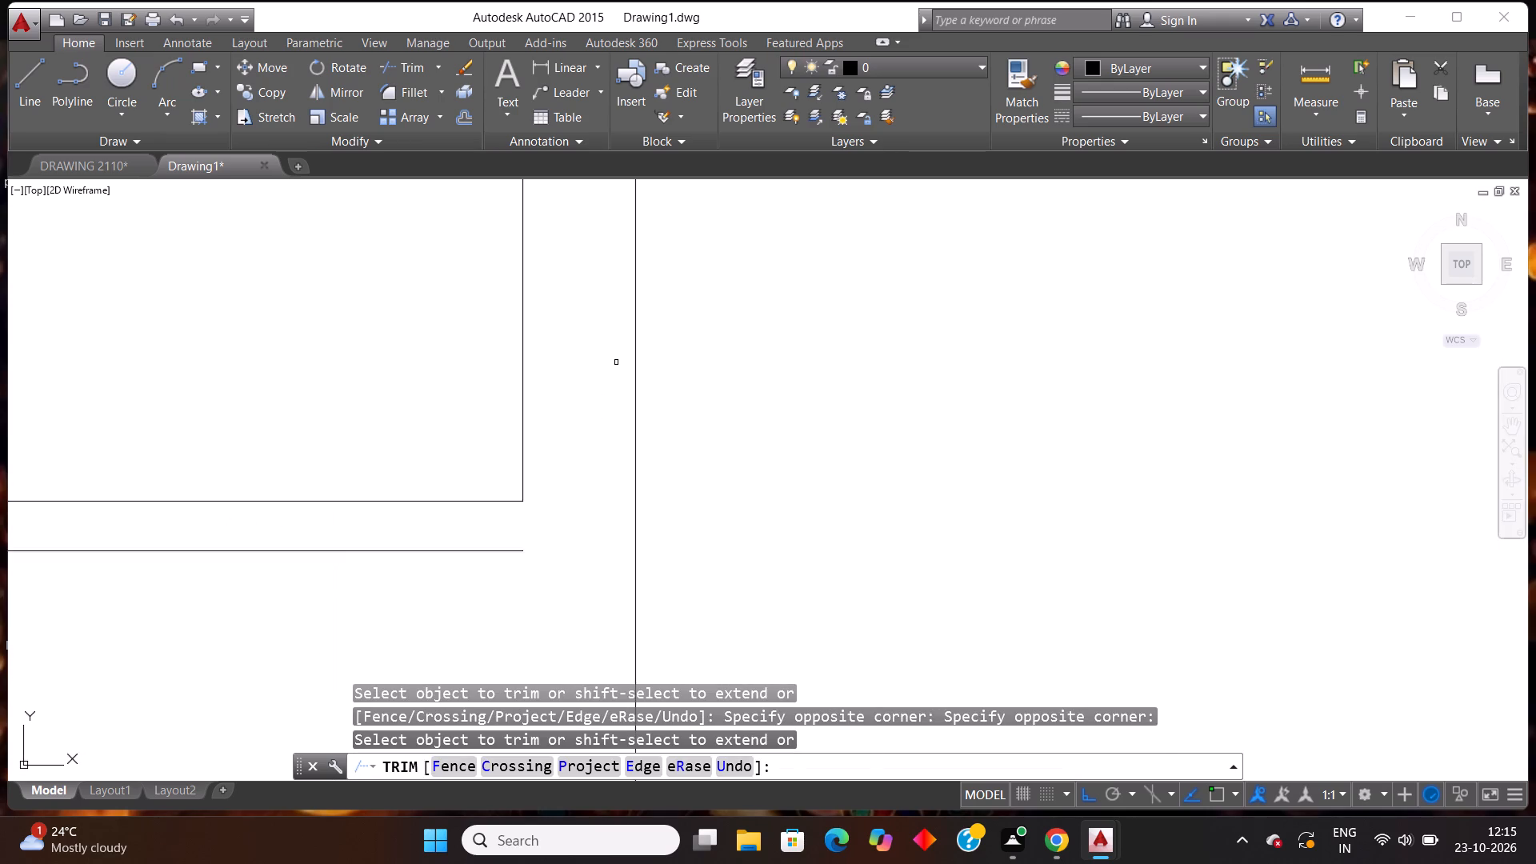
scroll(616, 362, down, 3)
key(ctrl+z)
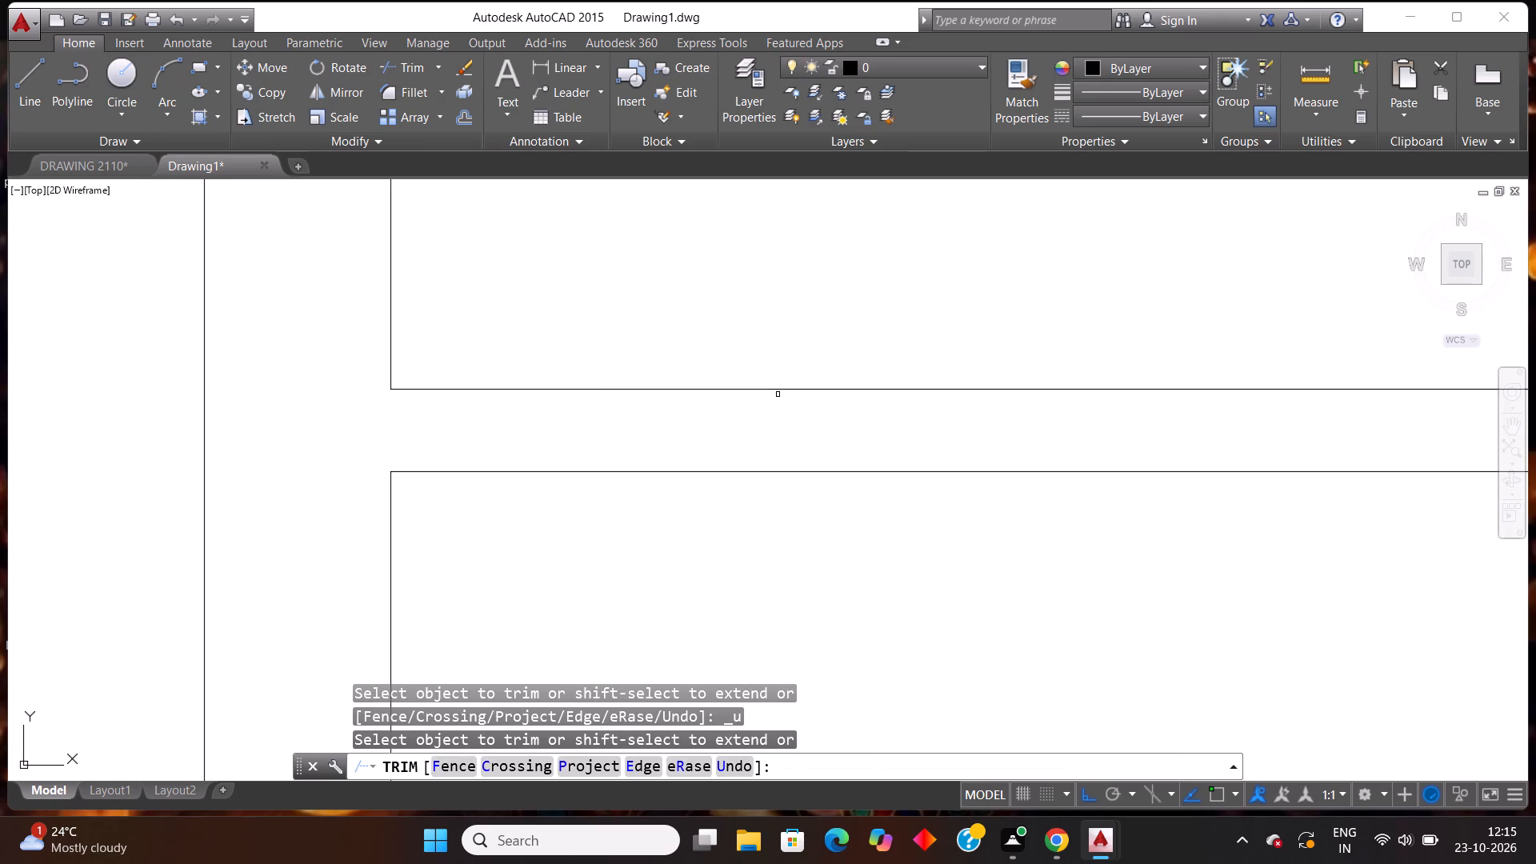
Trim the right wall's inner line between the two lines of the horizontal partition.
scroll(747, 376, down, 5)
scroll(682, 362, down, 1)
scroll(1076, 318, up, 2)
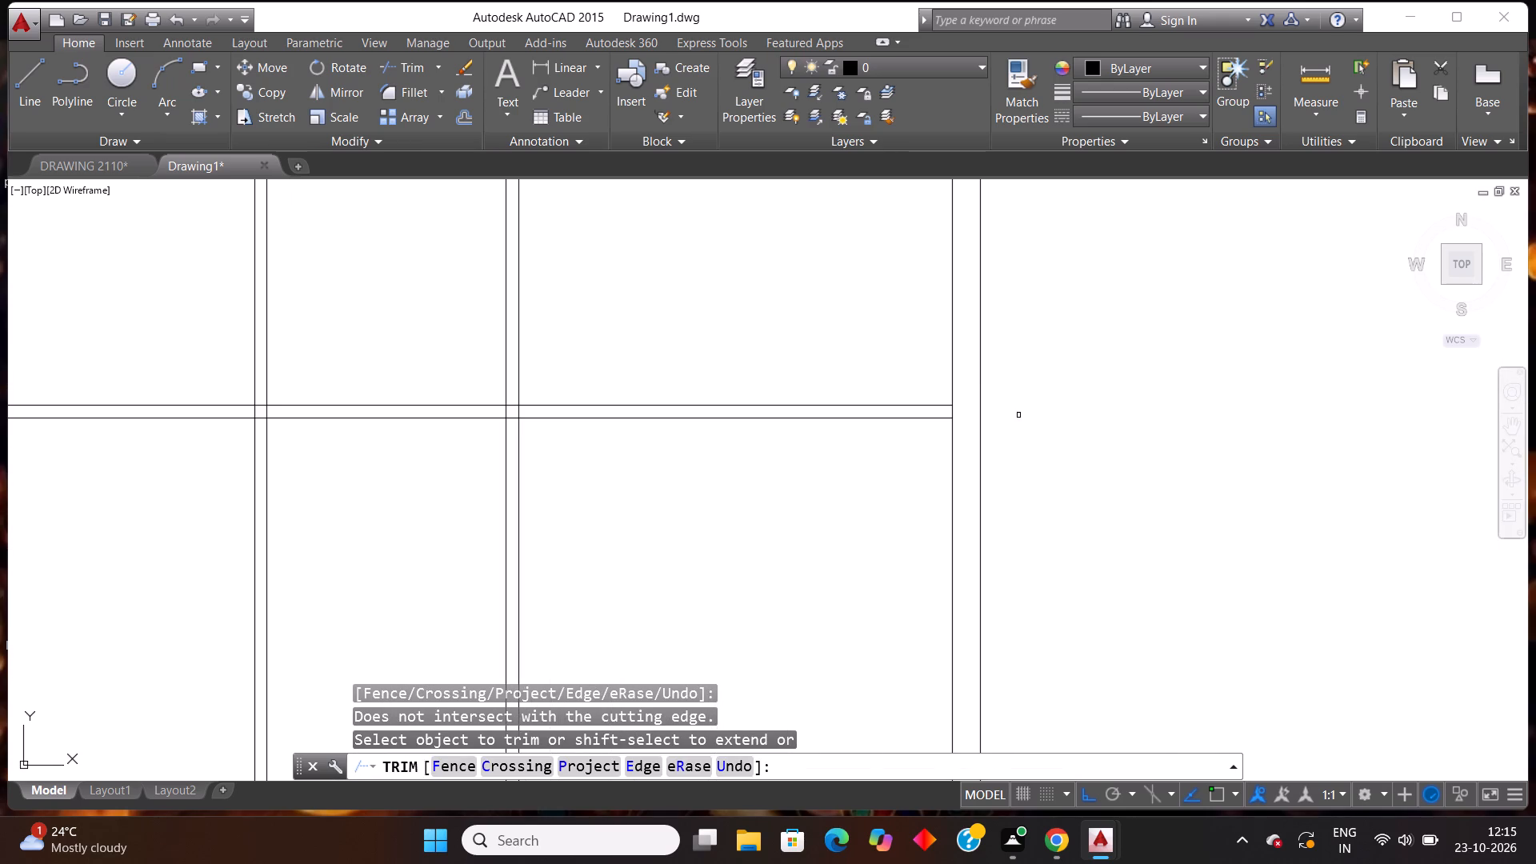
scroll(974, 371, up, 1)
scroll(907, 382, up, 2)
scroll(994, 530, up, 2)
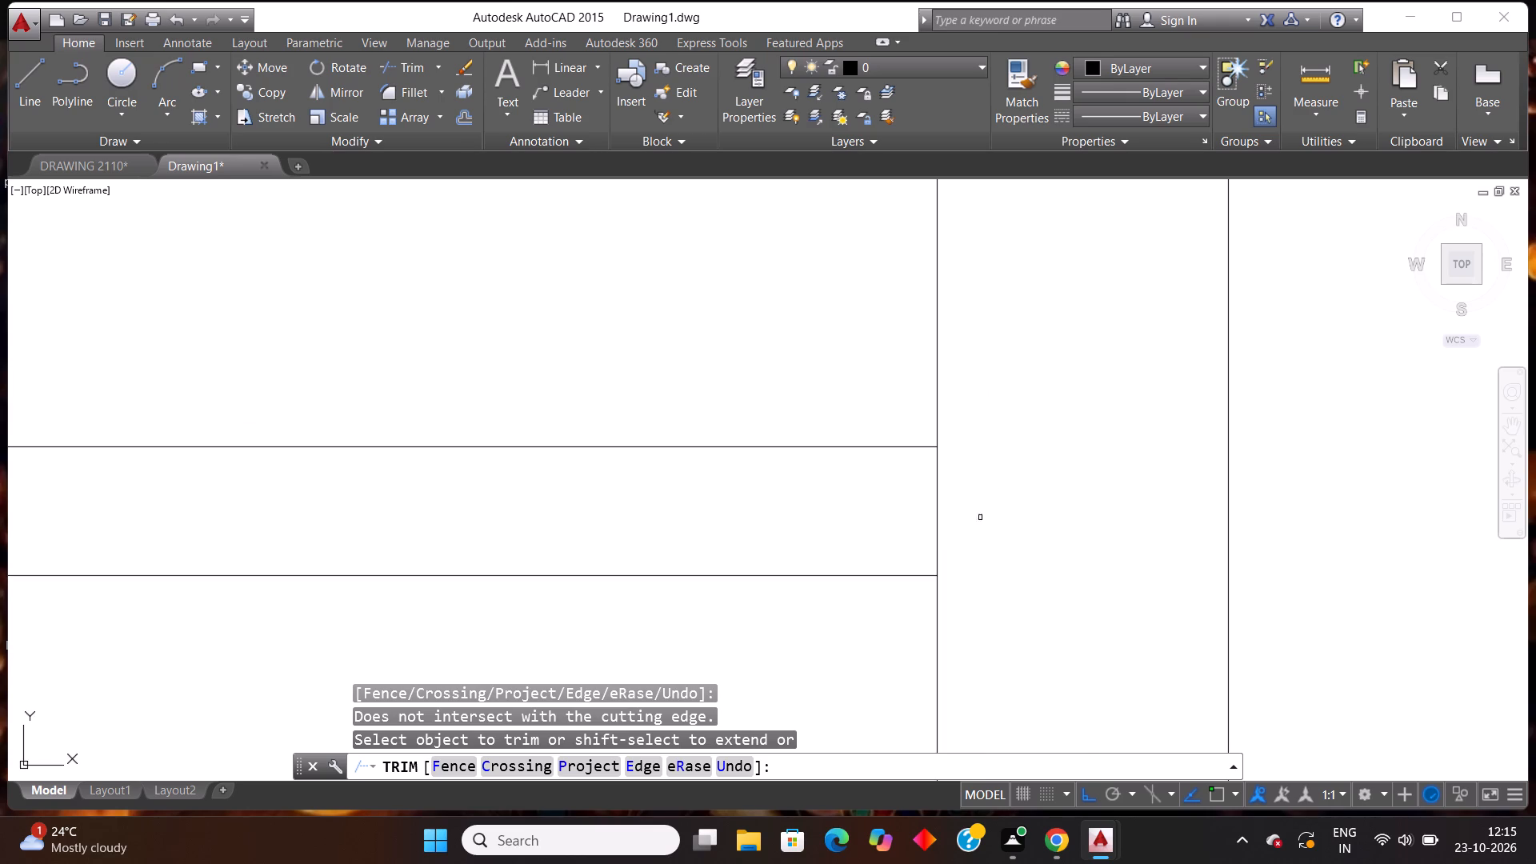
drag(959, 500, 939, 499)
click(801, 499)
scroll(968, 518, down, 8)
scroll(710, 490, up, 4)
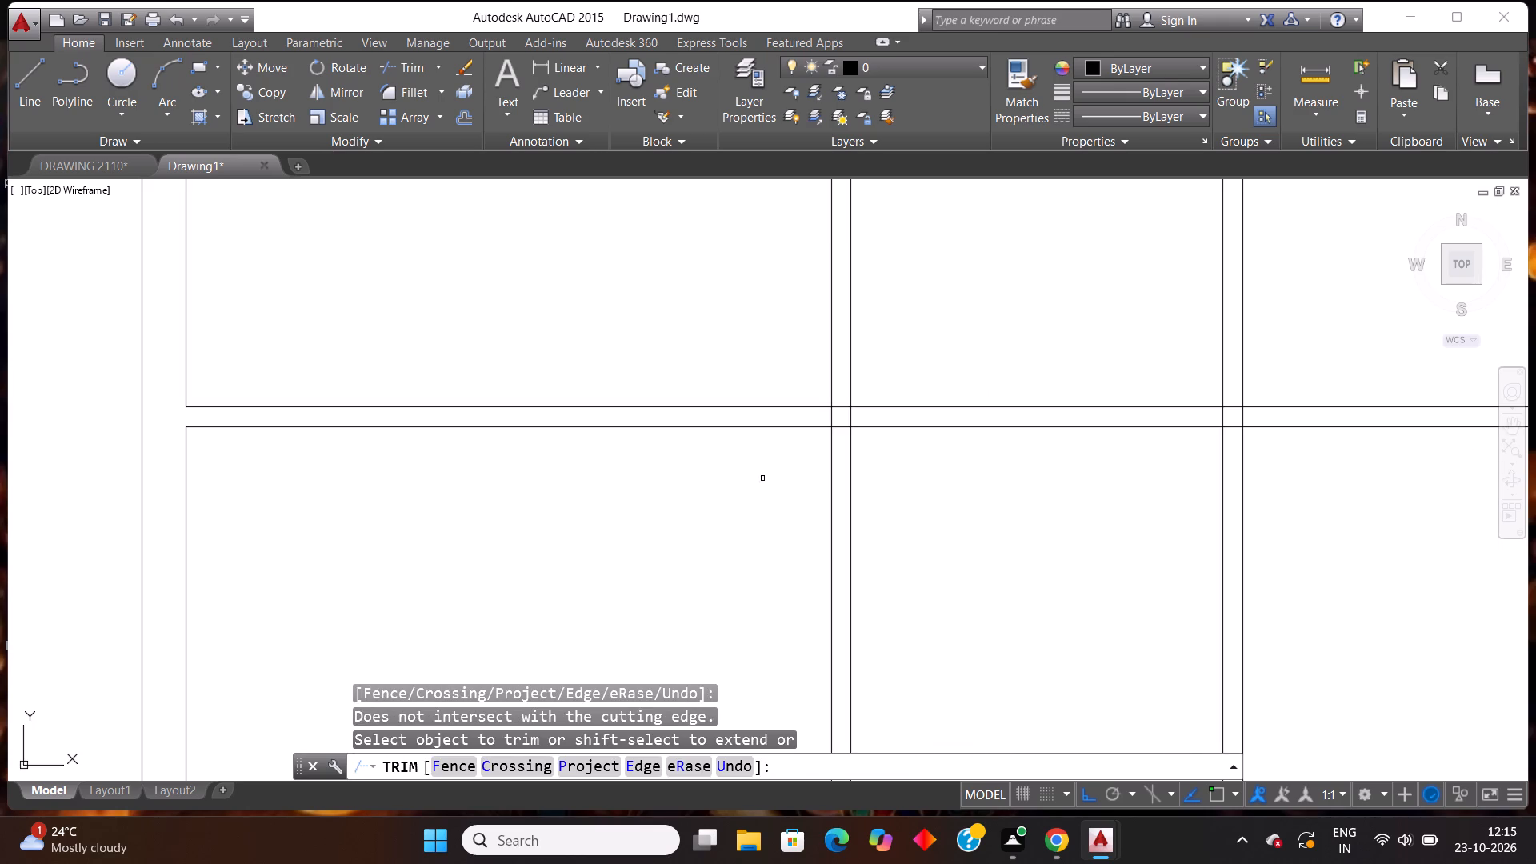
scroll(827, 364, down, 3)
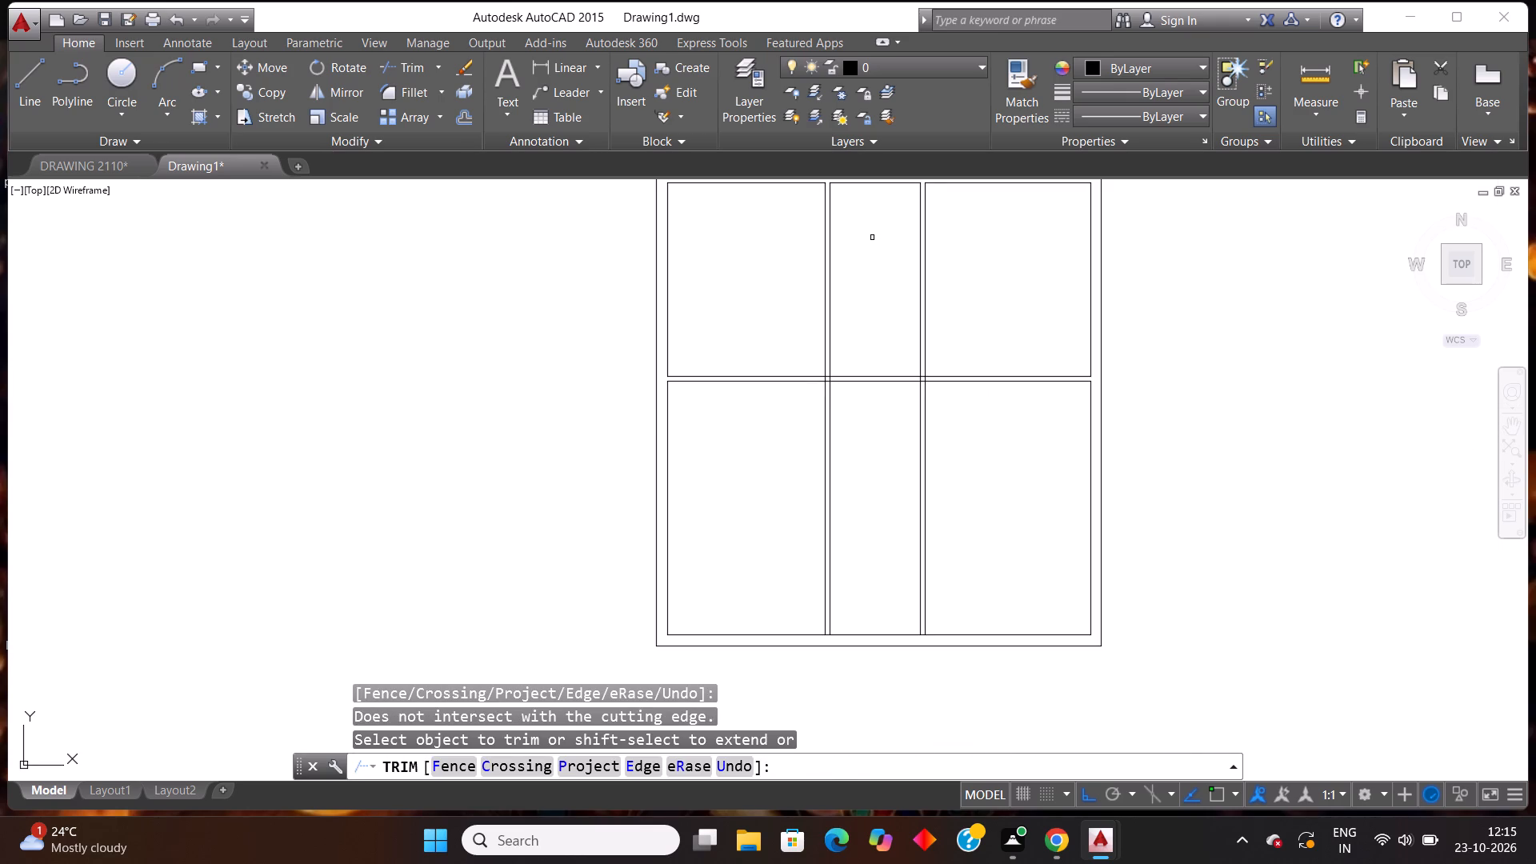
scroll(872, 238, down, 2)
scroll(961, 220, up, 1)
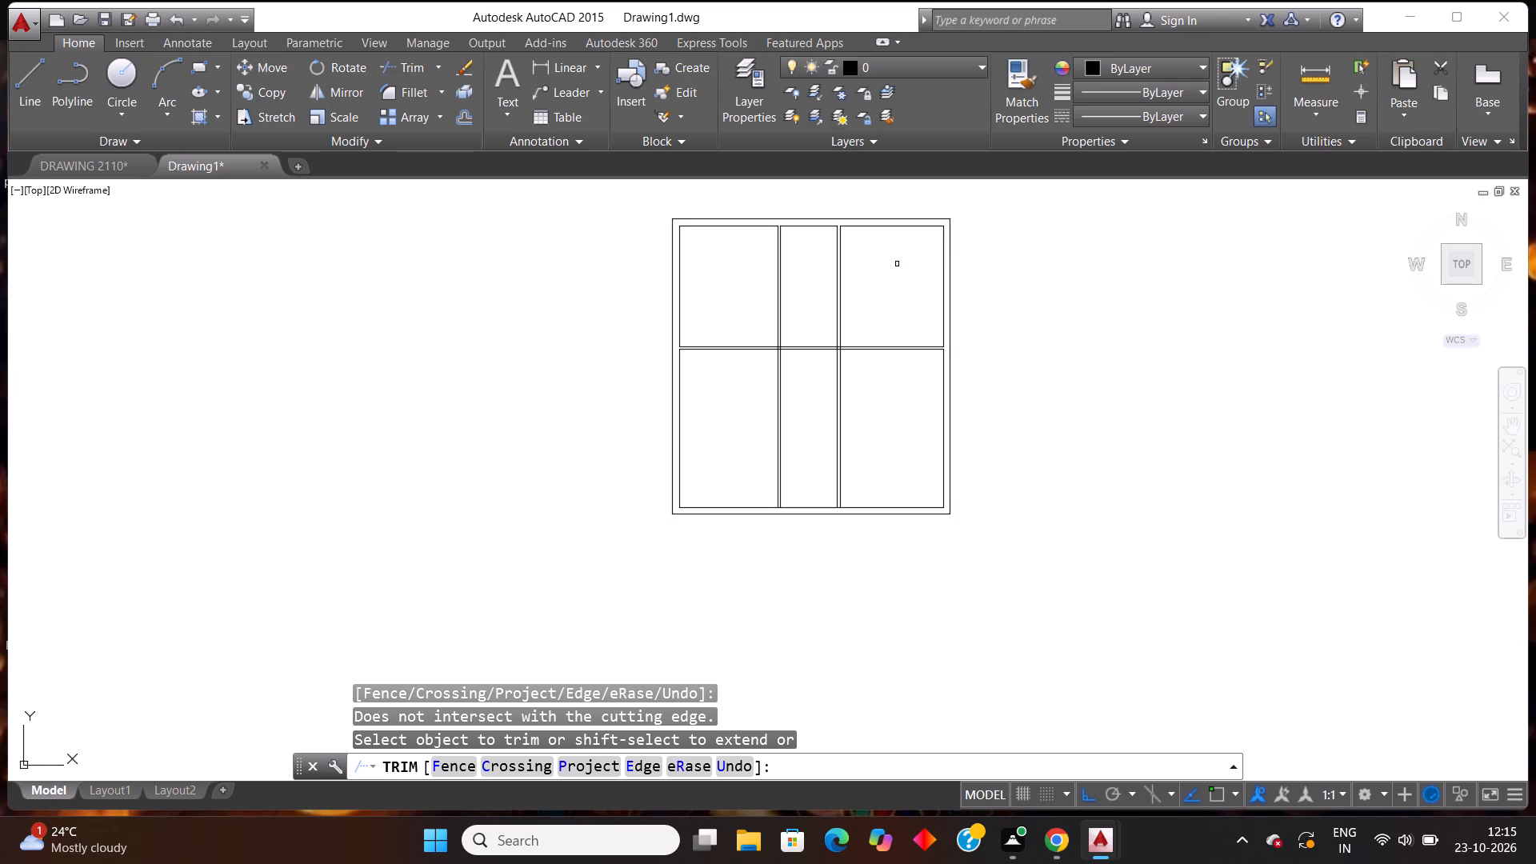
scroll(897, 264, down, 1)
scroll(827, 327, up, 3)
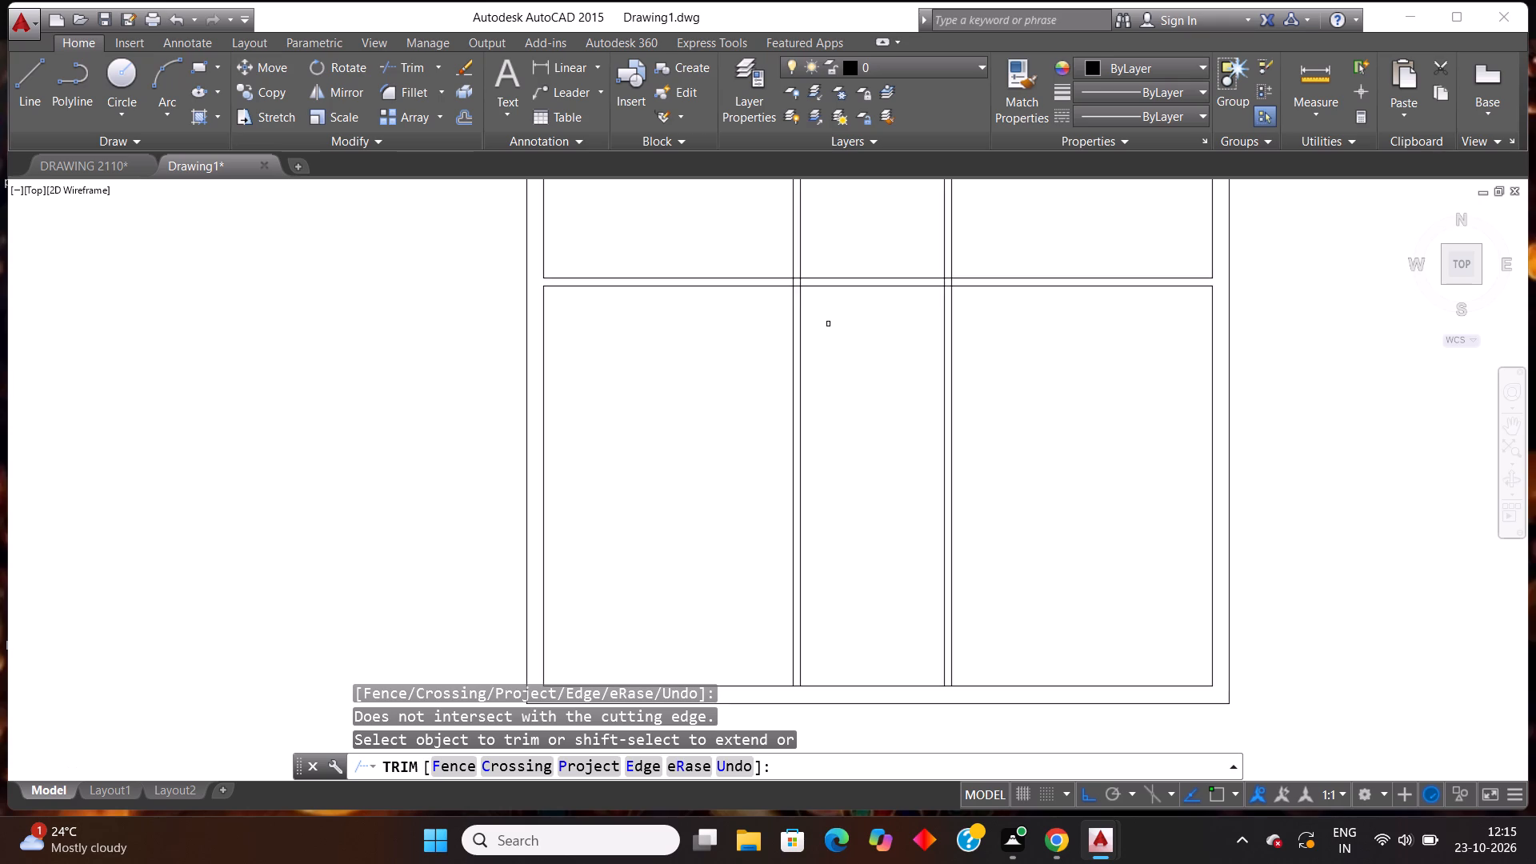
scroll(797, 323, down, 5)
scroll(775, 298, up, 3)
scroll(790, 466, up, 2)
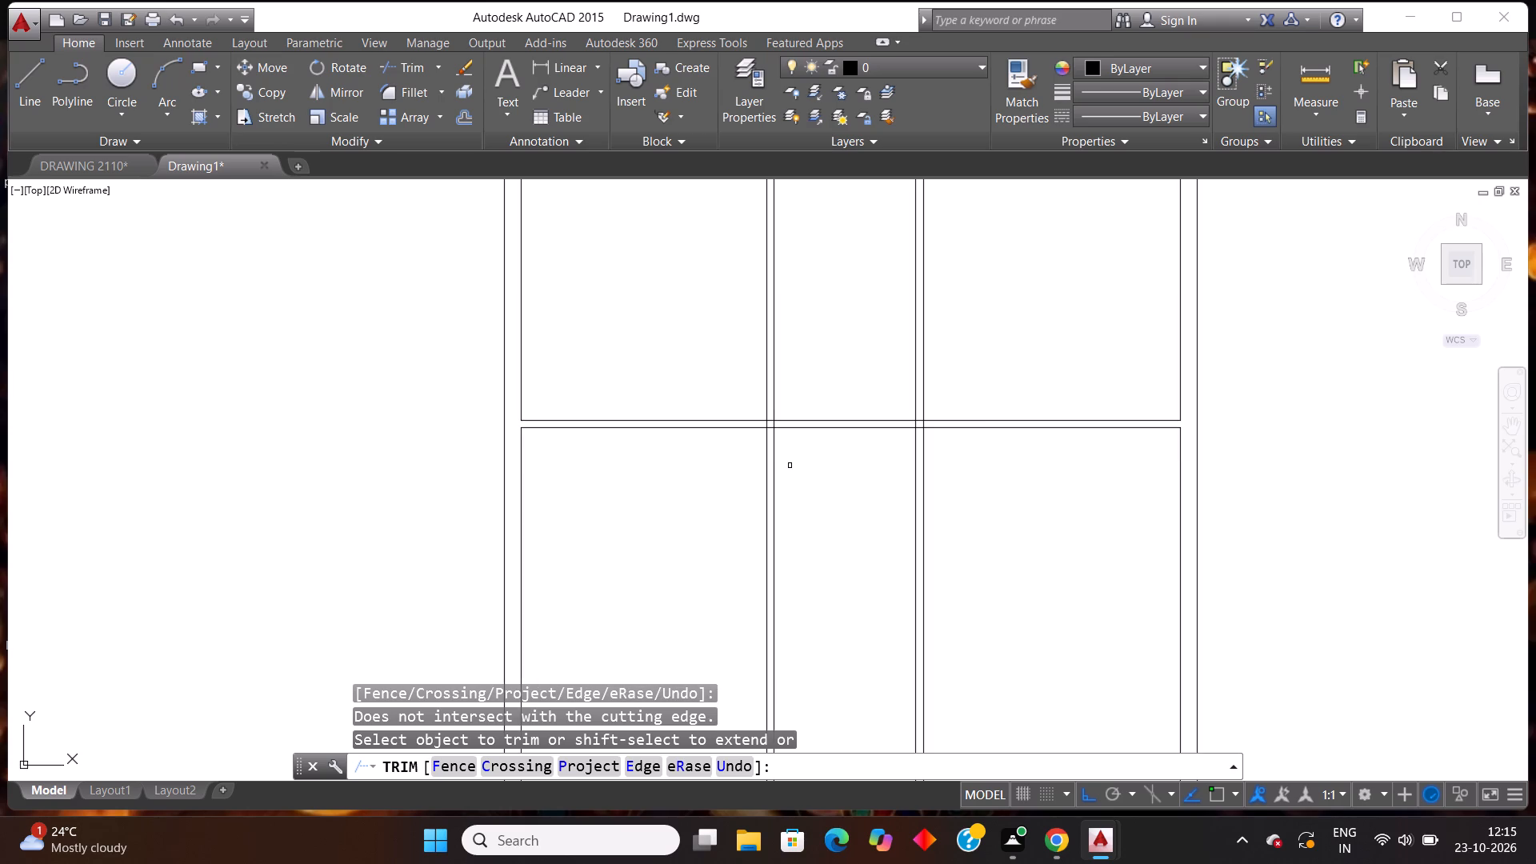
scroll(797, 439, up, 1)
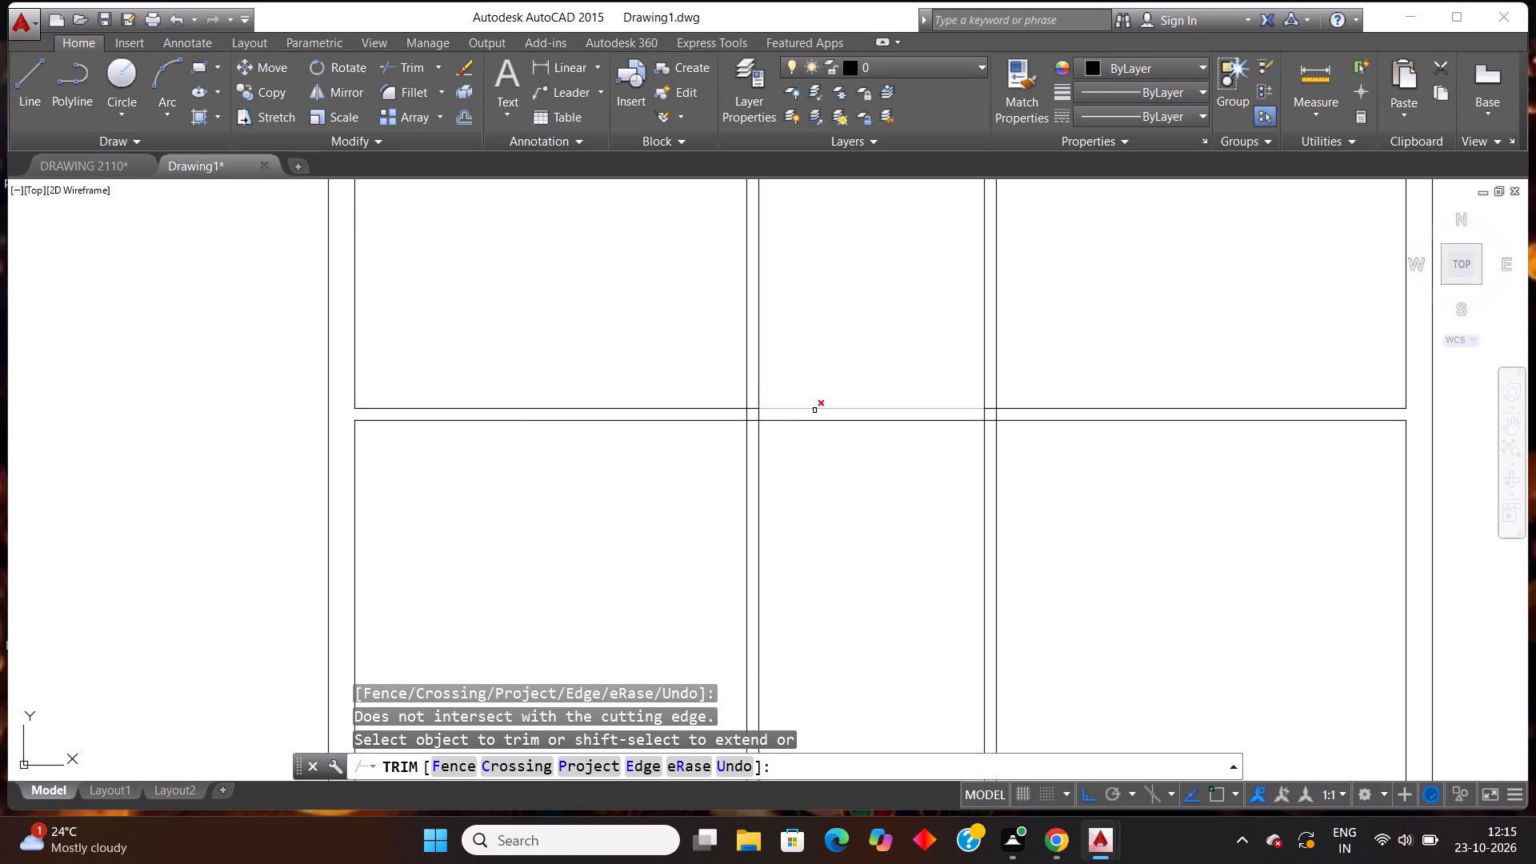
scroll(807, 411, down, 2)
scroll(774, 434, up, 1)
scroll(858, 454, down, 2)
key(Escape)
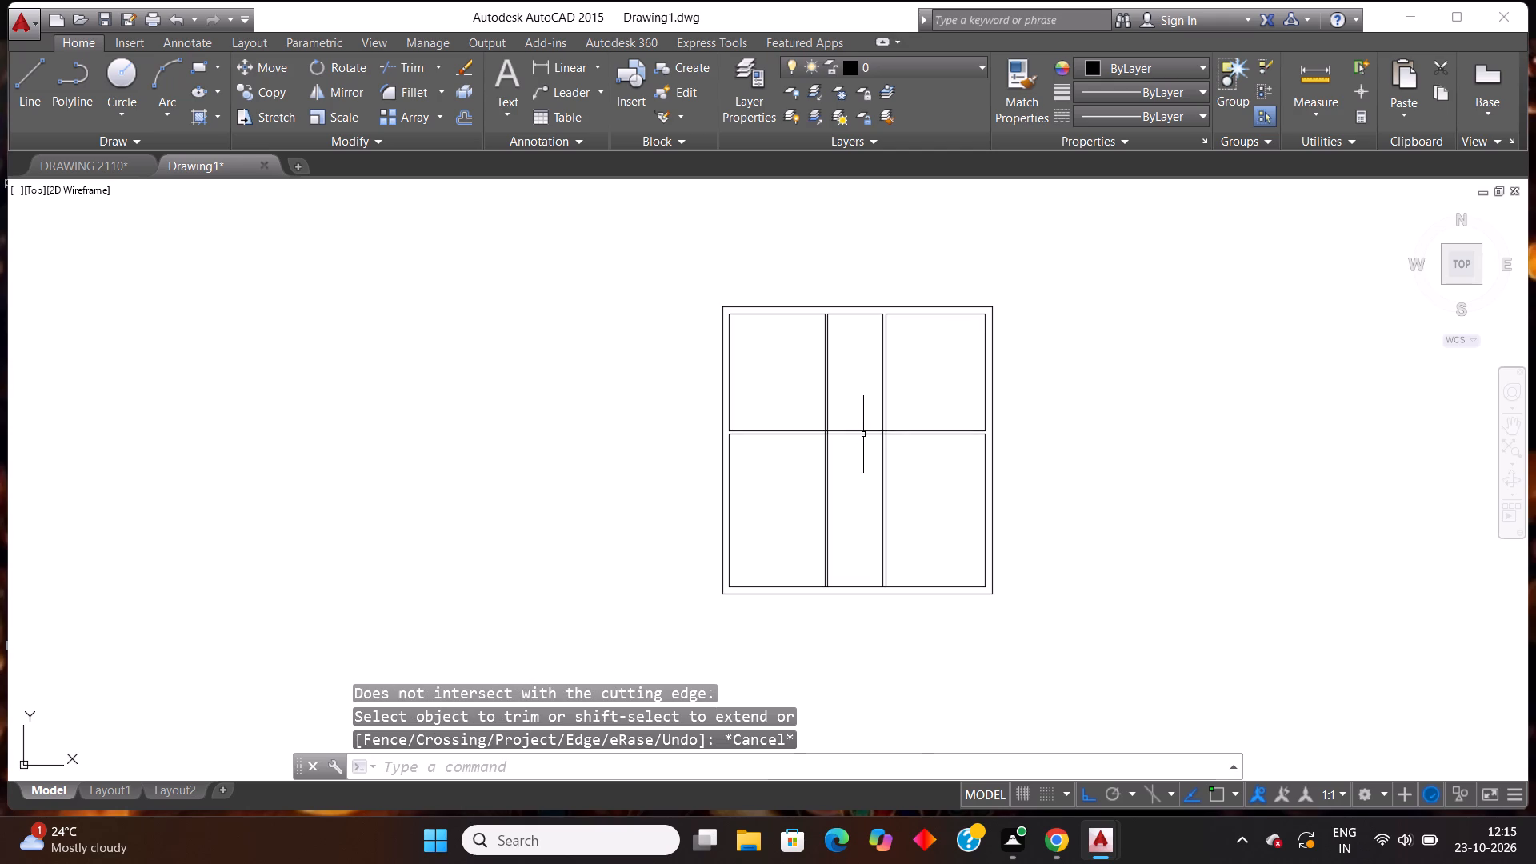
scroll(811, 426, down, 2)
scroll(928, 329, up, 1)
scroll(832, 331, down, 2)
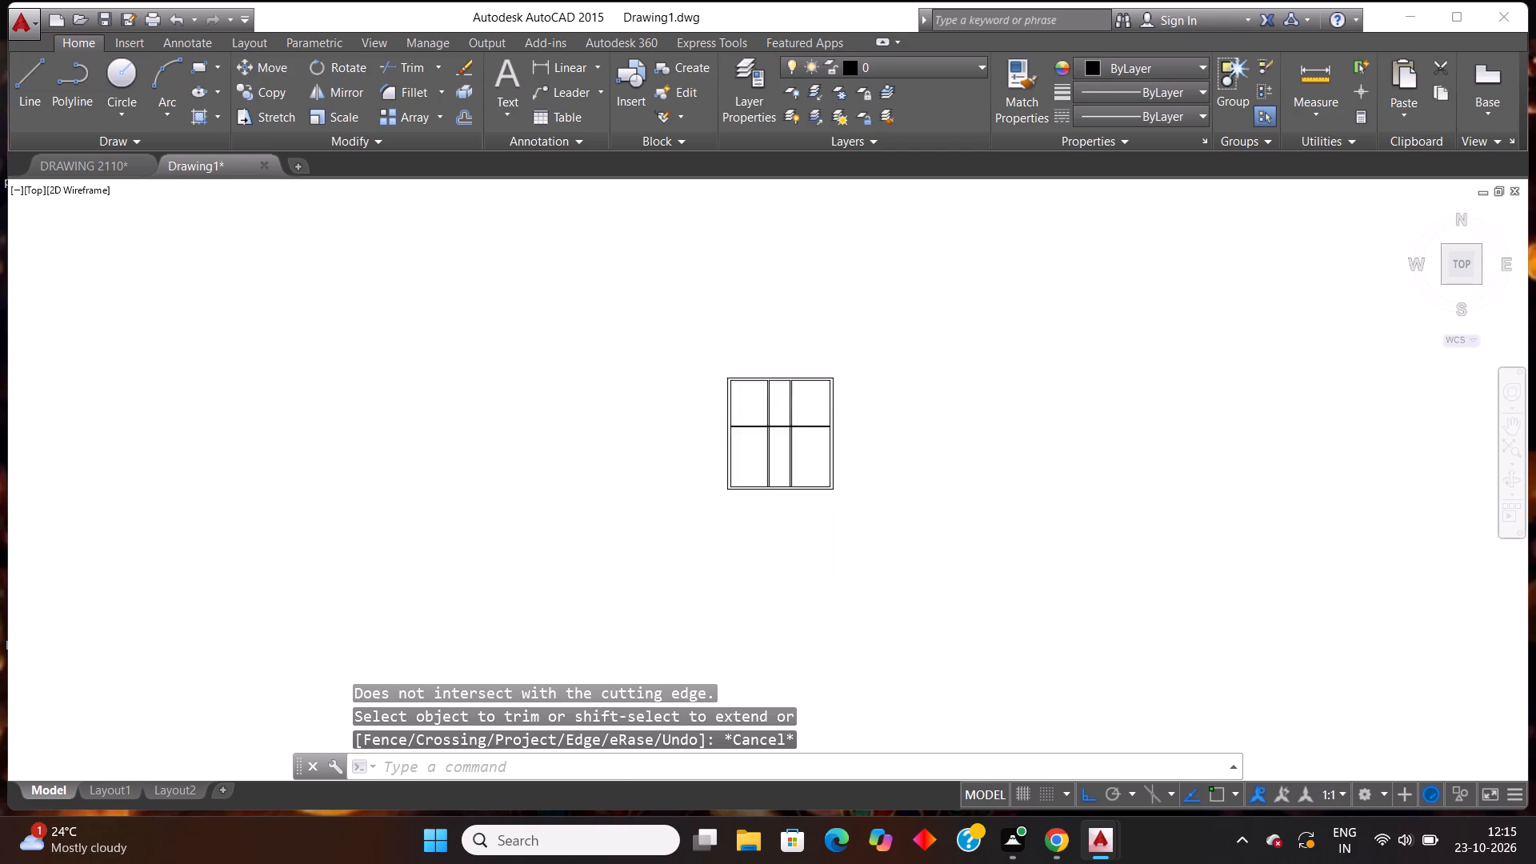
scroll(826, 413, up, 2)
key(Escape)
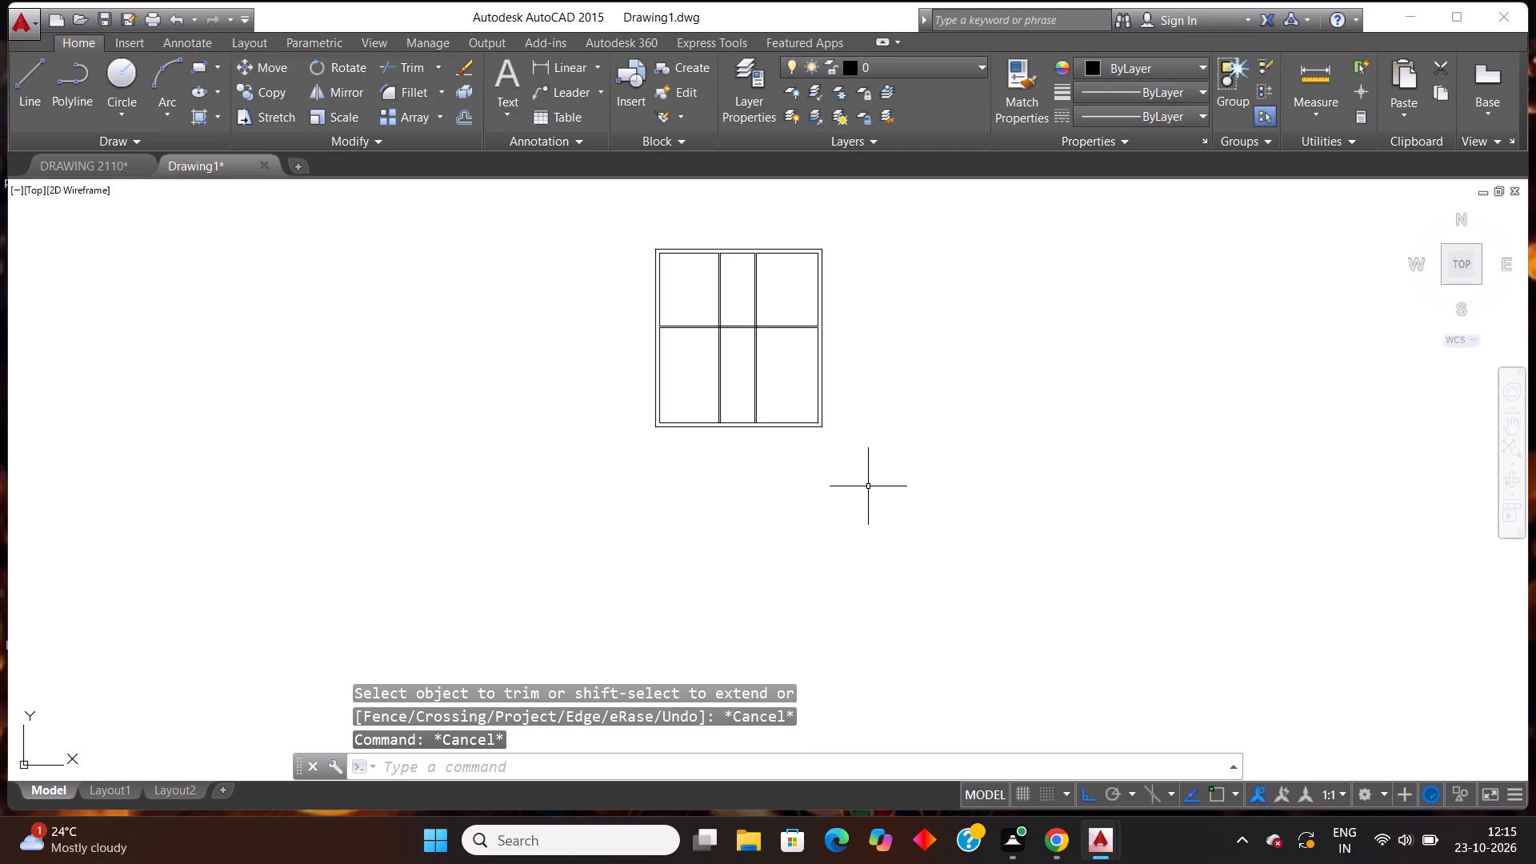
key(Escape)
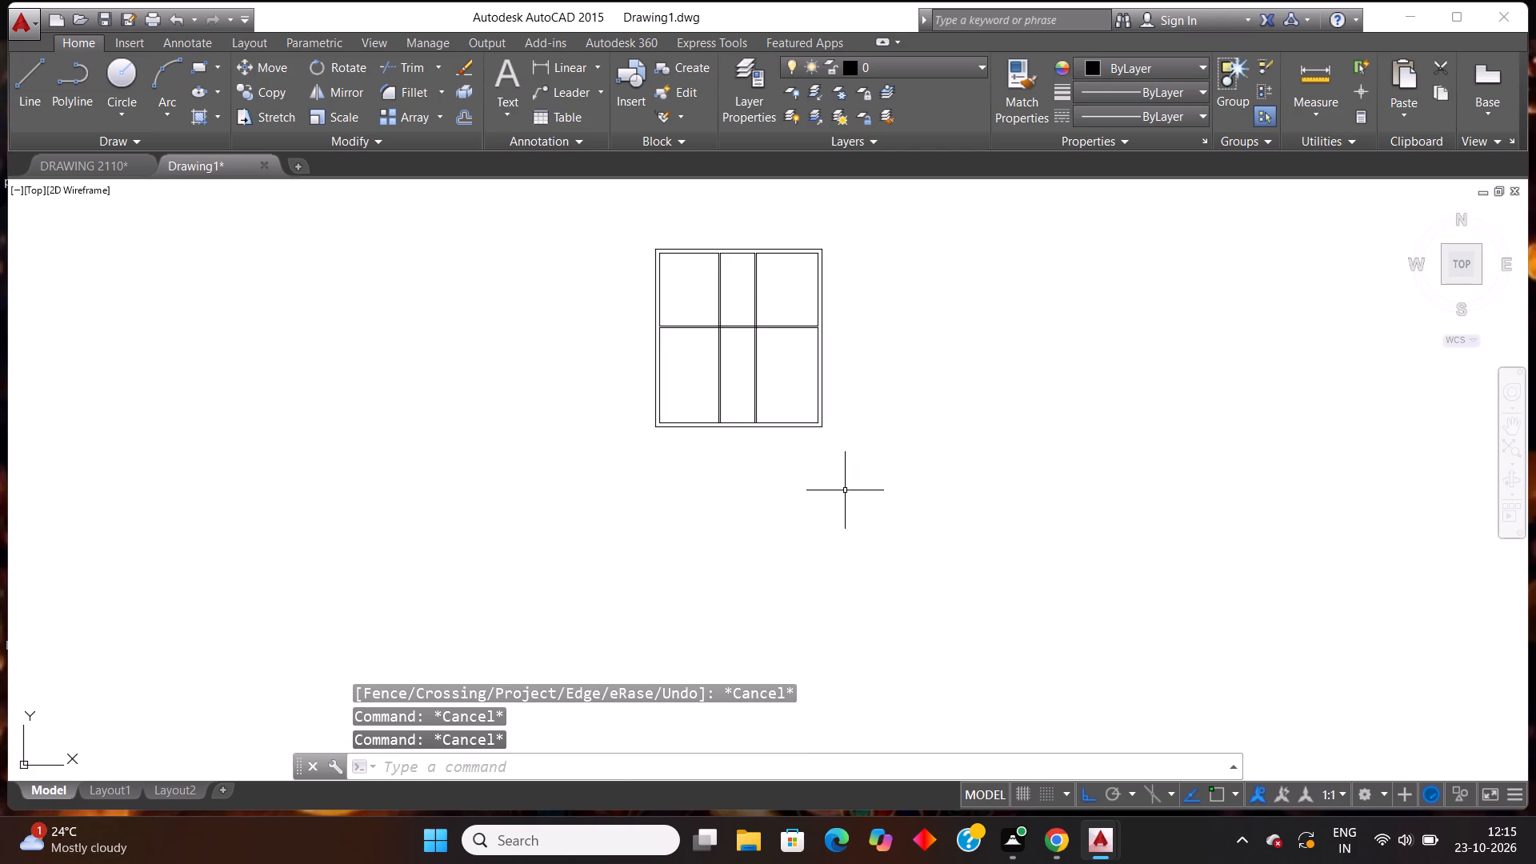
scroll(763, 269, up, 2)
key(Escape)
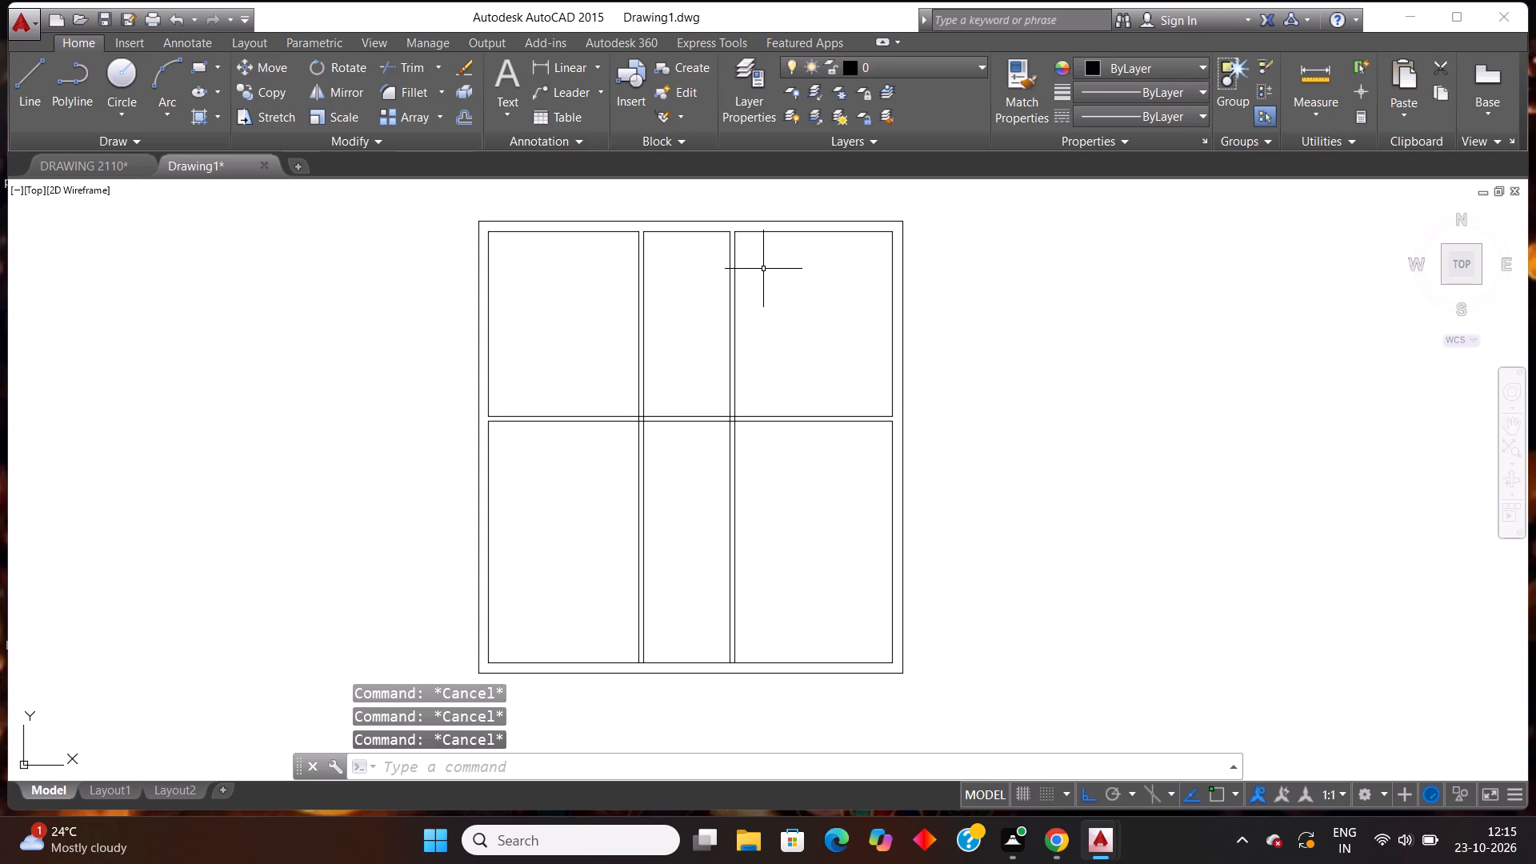
Trim away both vertical partitions below the horizontal partition, using all objects as cutting edges.
text(TR)
key(Return)
key(Return)
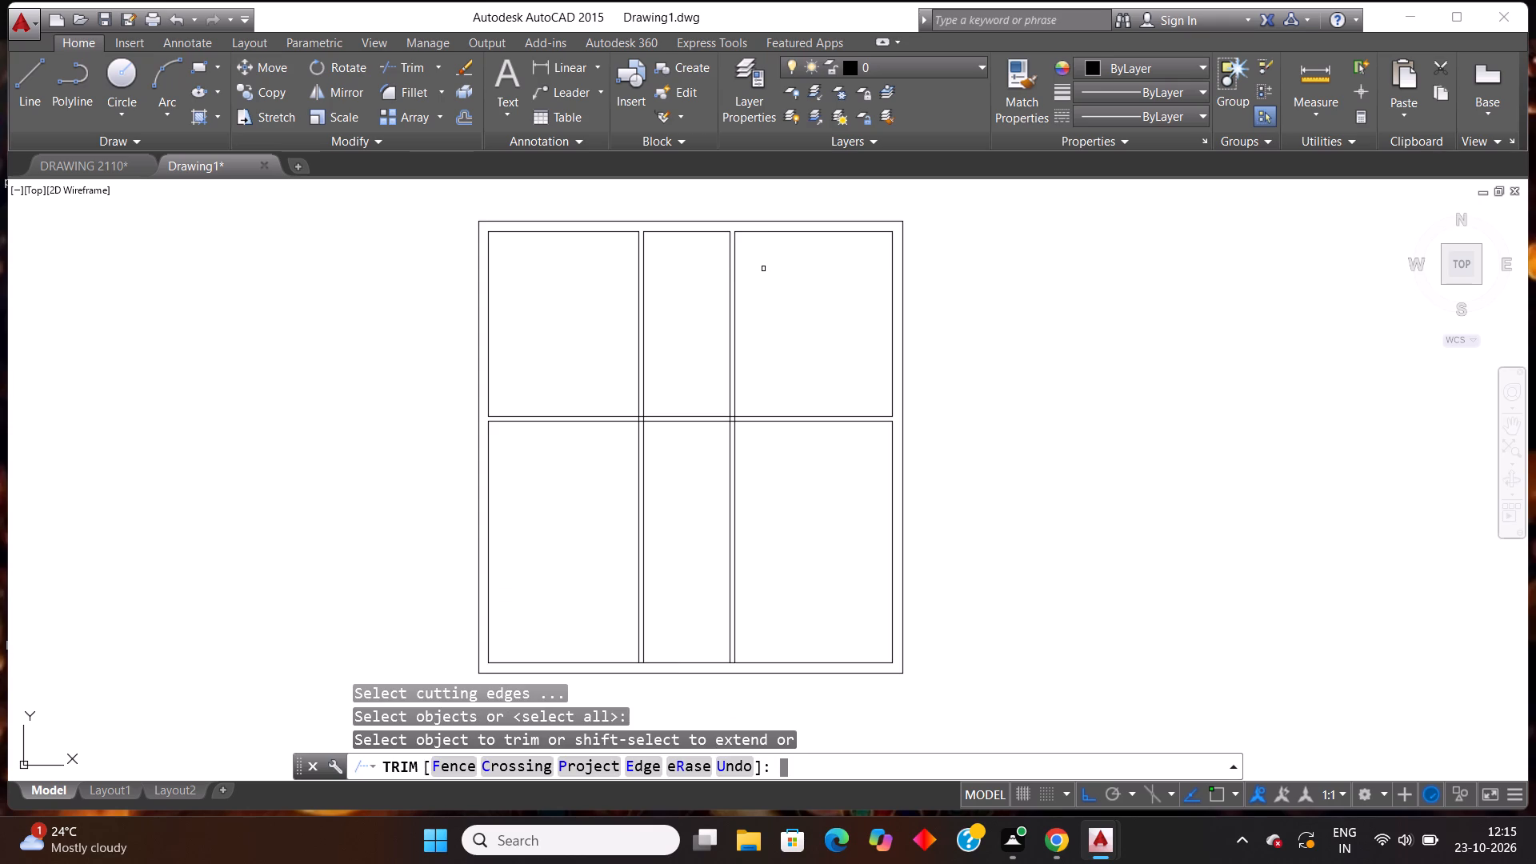
drag(545, 491, 579, 494)
click(747, 482)
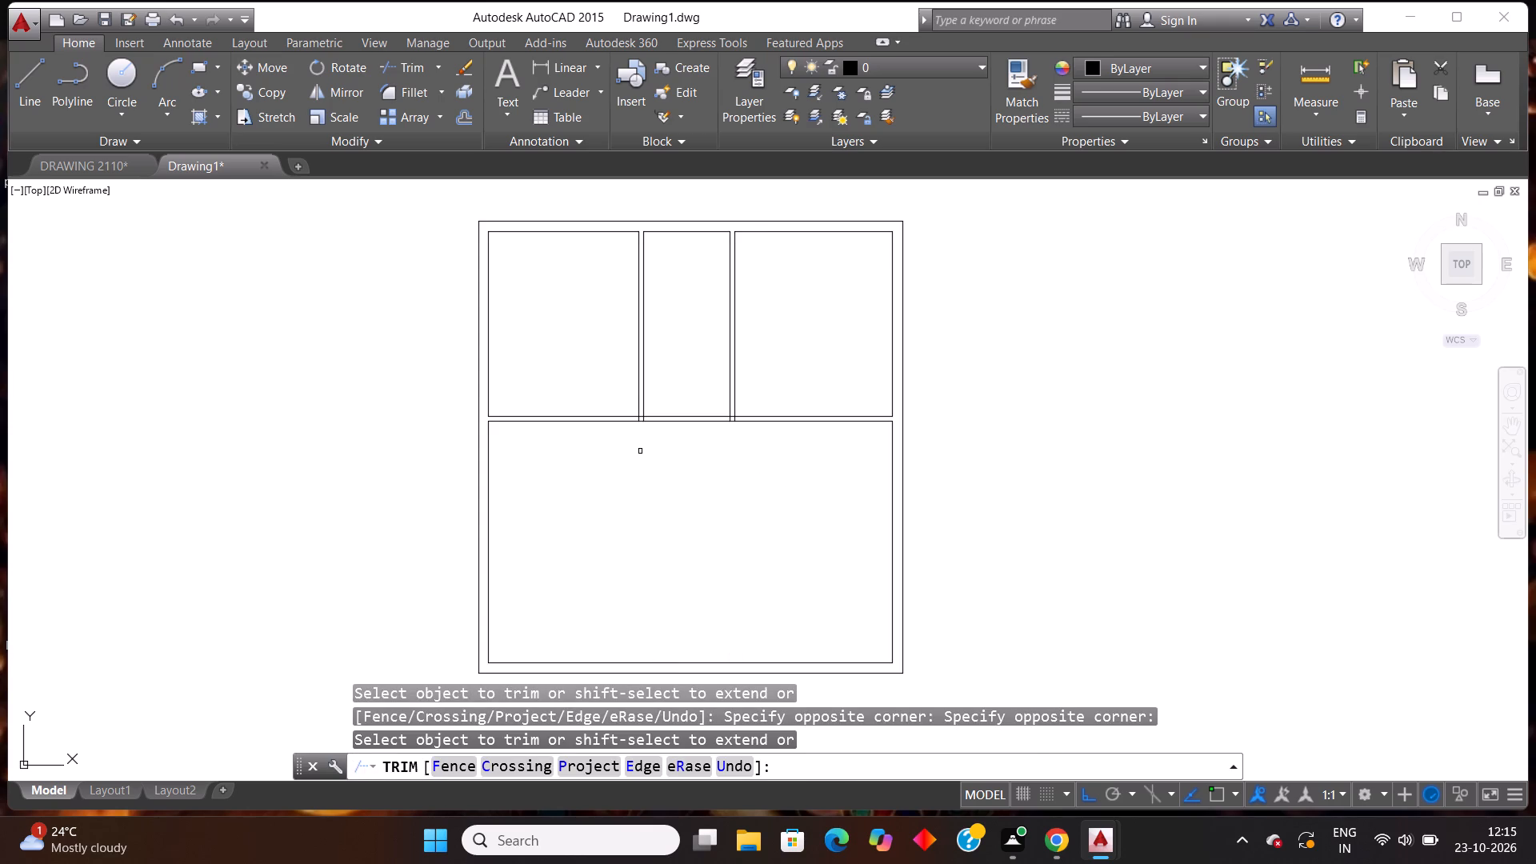
Clean up the left vertical partition's junction by trimming the horizontal partition's upper line across it and the vertical stubs inside the horizontal partition.
scroll(646, 446, up, 2)
scroll(516, 416, down, 2)
scroll(552, 336, up, 1)
scroll(520, 333, down, 1)
scroll(550, 371, up, 1)
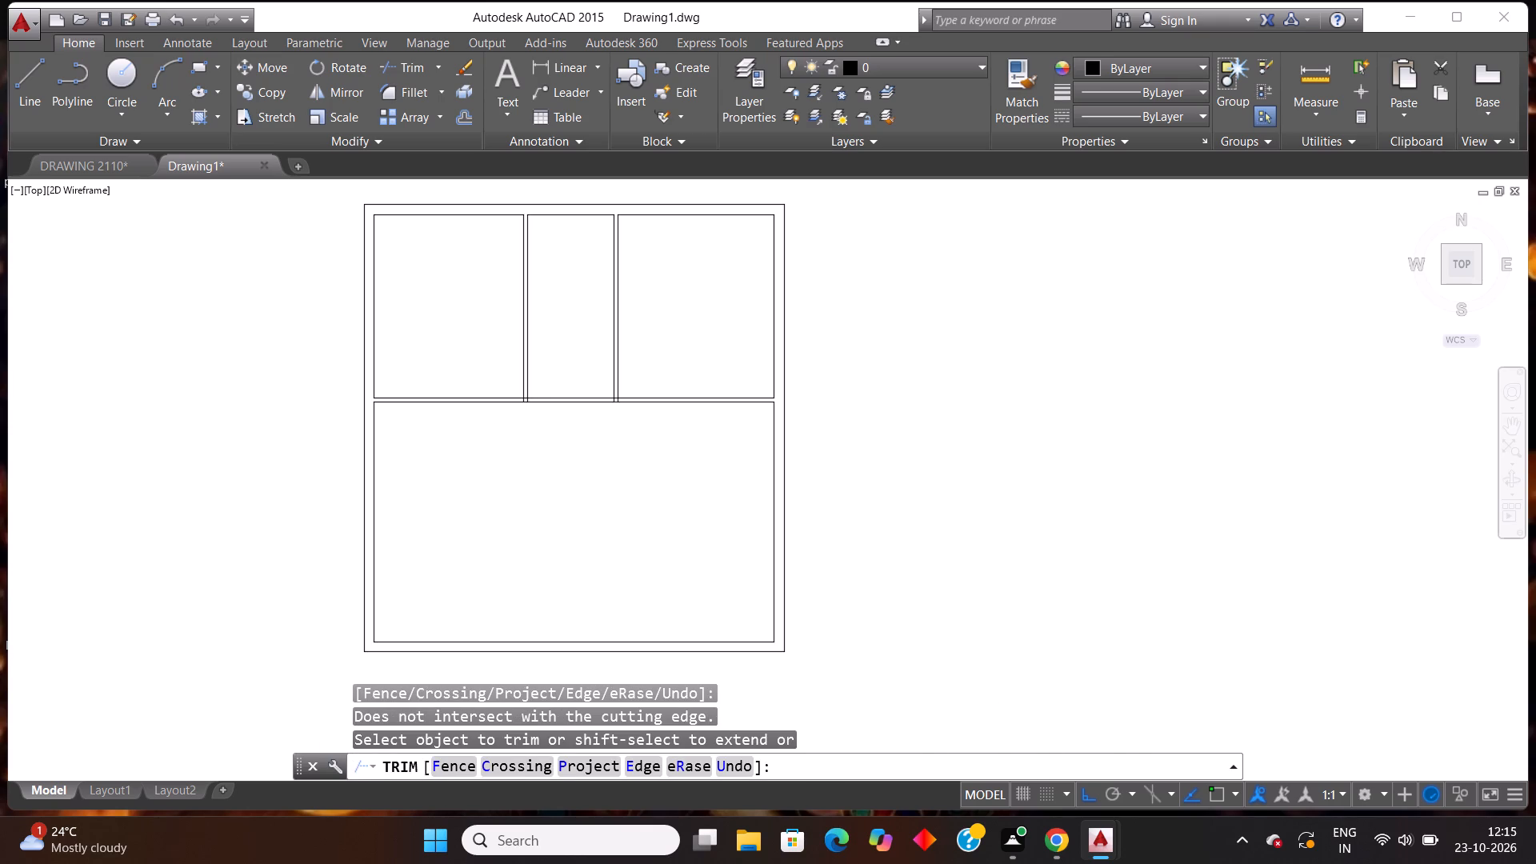
scroll(550, 371, up, 1)
scroll(453, 446, down, 3)
scroll(466, 450, up, 4)
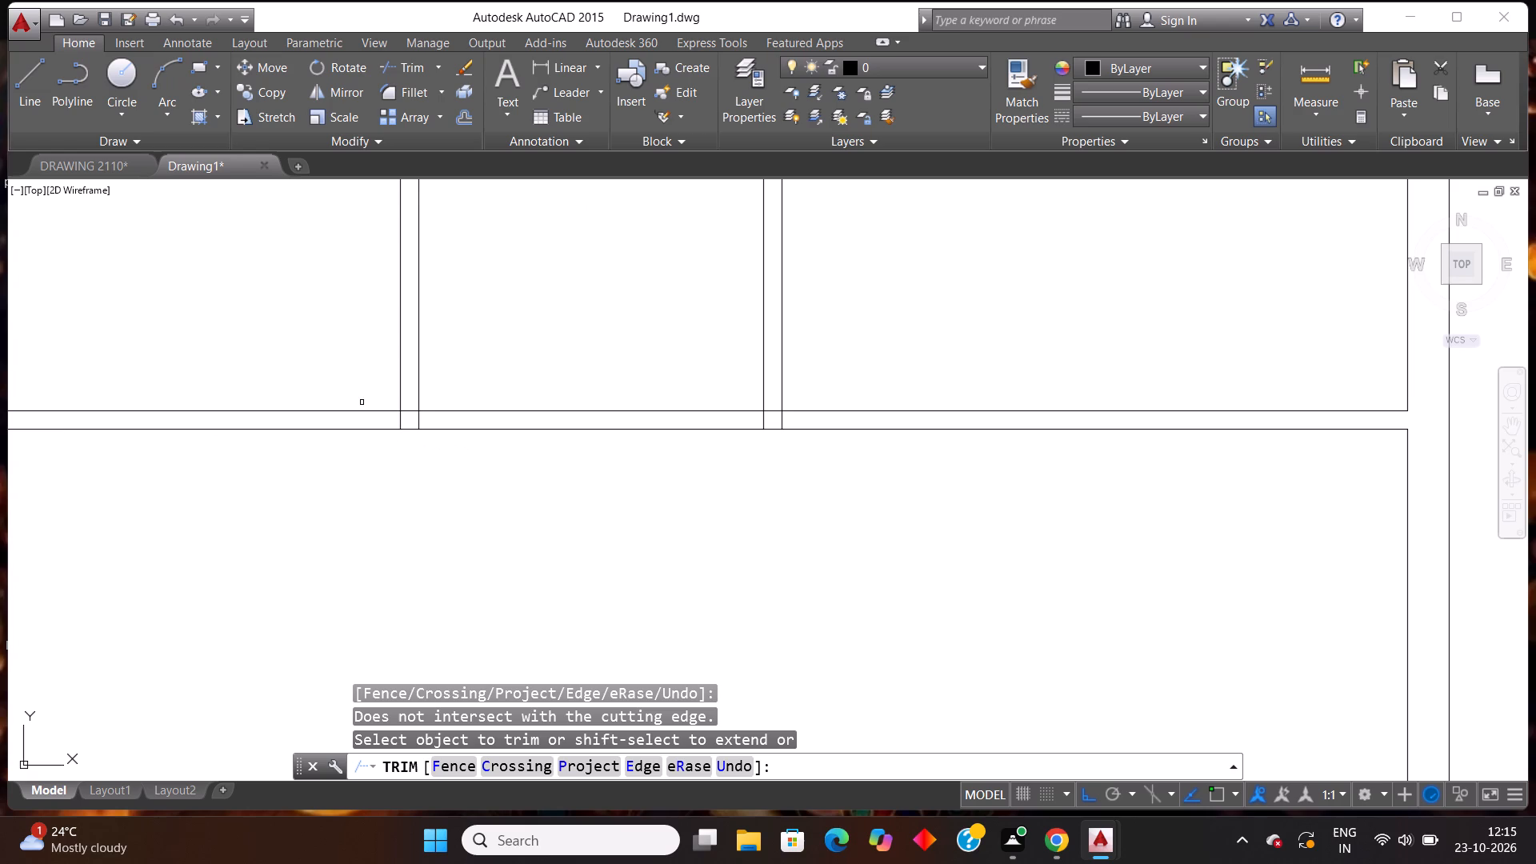
scroll(407, 418, up, 3)
click(407, 418)
click(403, 347)
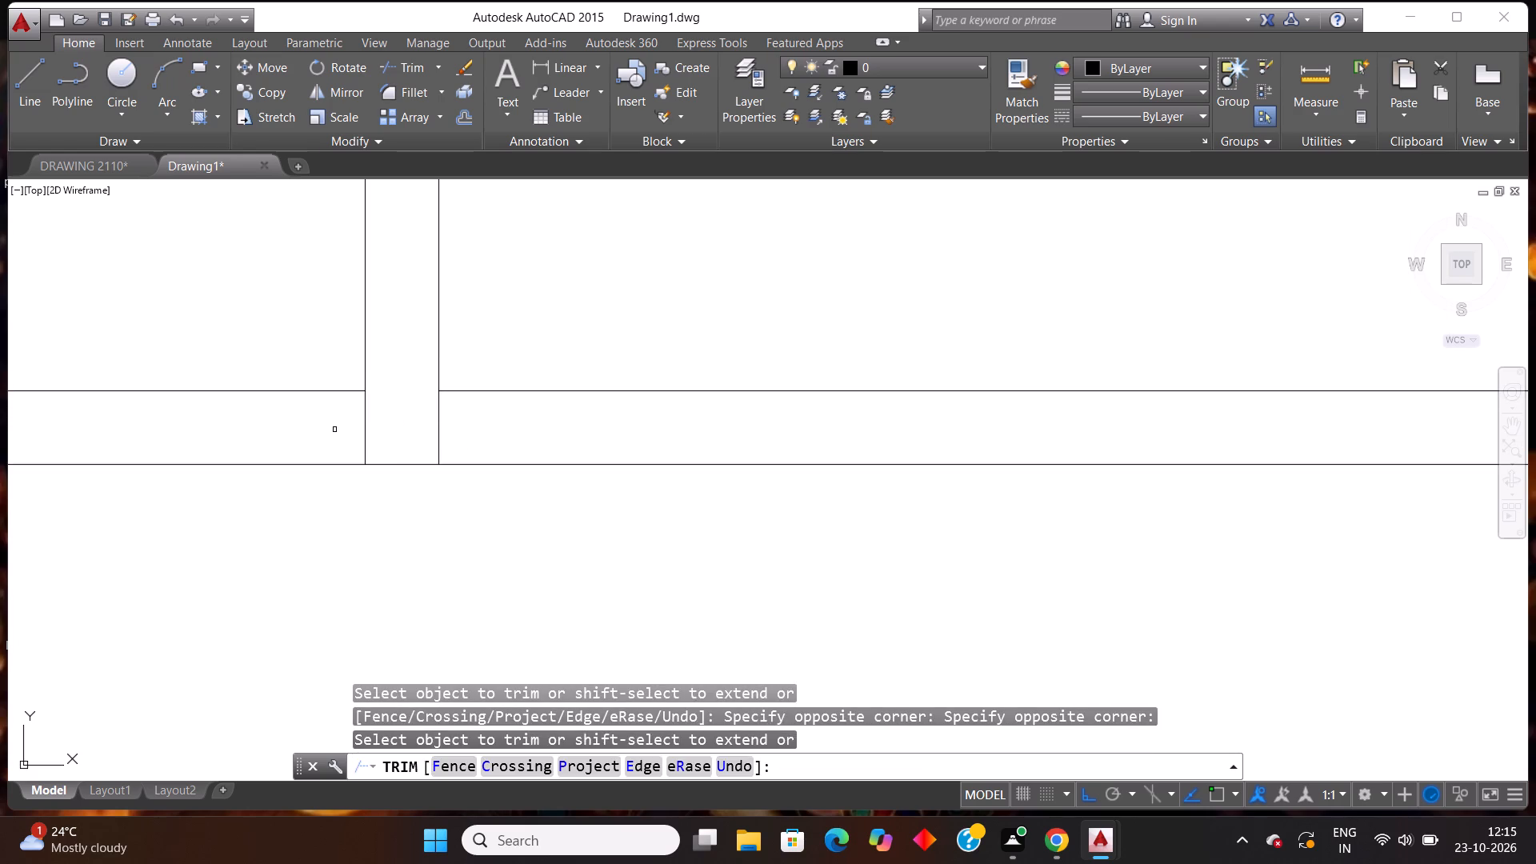
click(334, 428)
click(466, 426)
Clean up the right vertical partition's junction by trimming the horizontal partition's upper line across it and the vertical stubs, and end Trim.
scroll(385, 422, down, 4)
scroll(697, 503, up, 3)
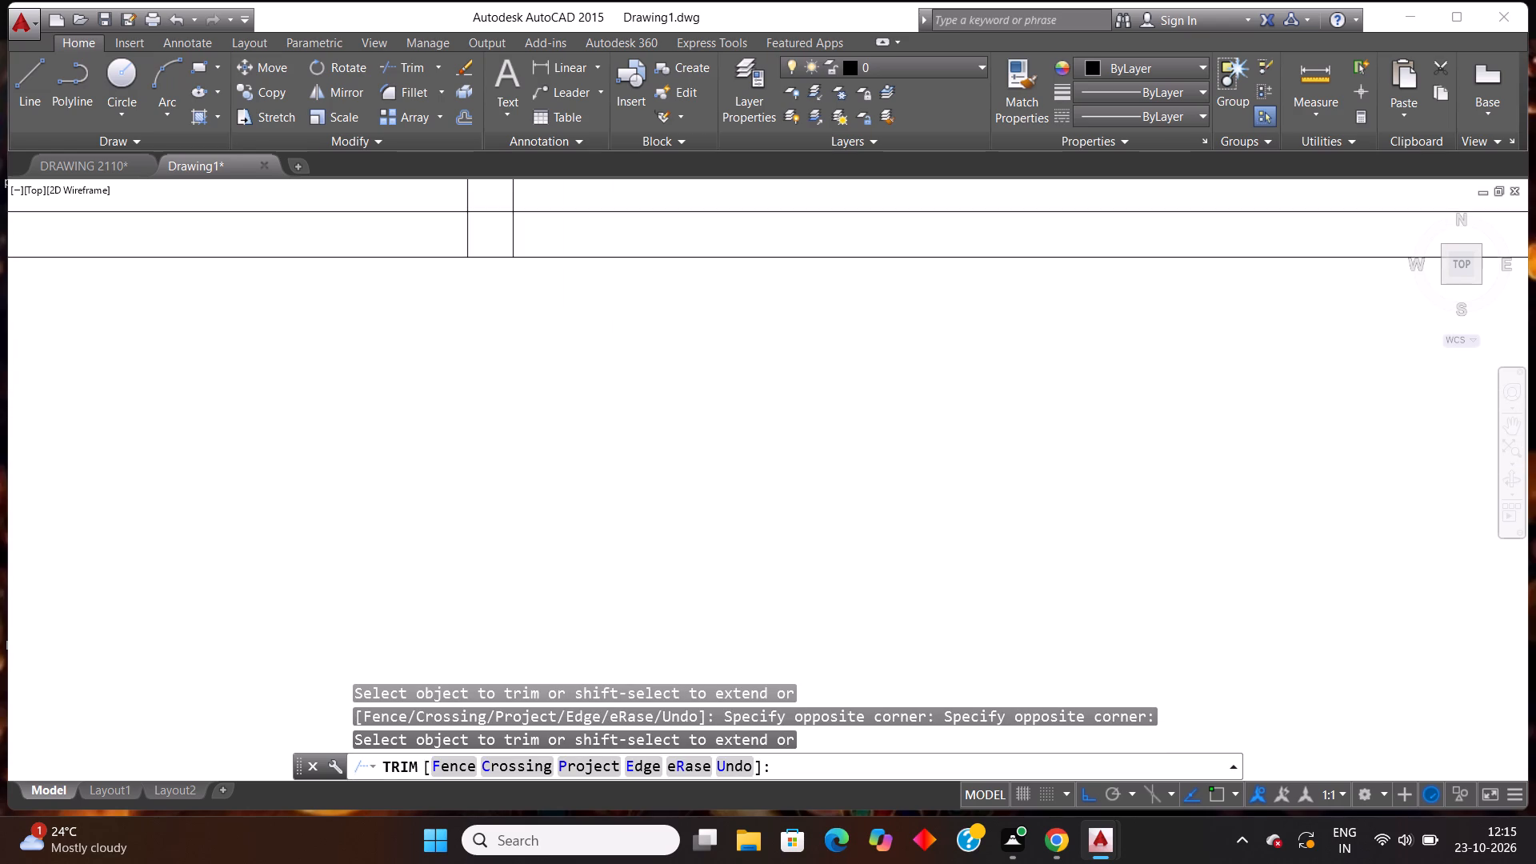
scroll(472, 402, down, 2)
scroll(482, 277, up, 1)
scroll(509, 424, up, 2)
click(510, 424)
click(482, 305)
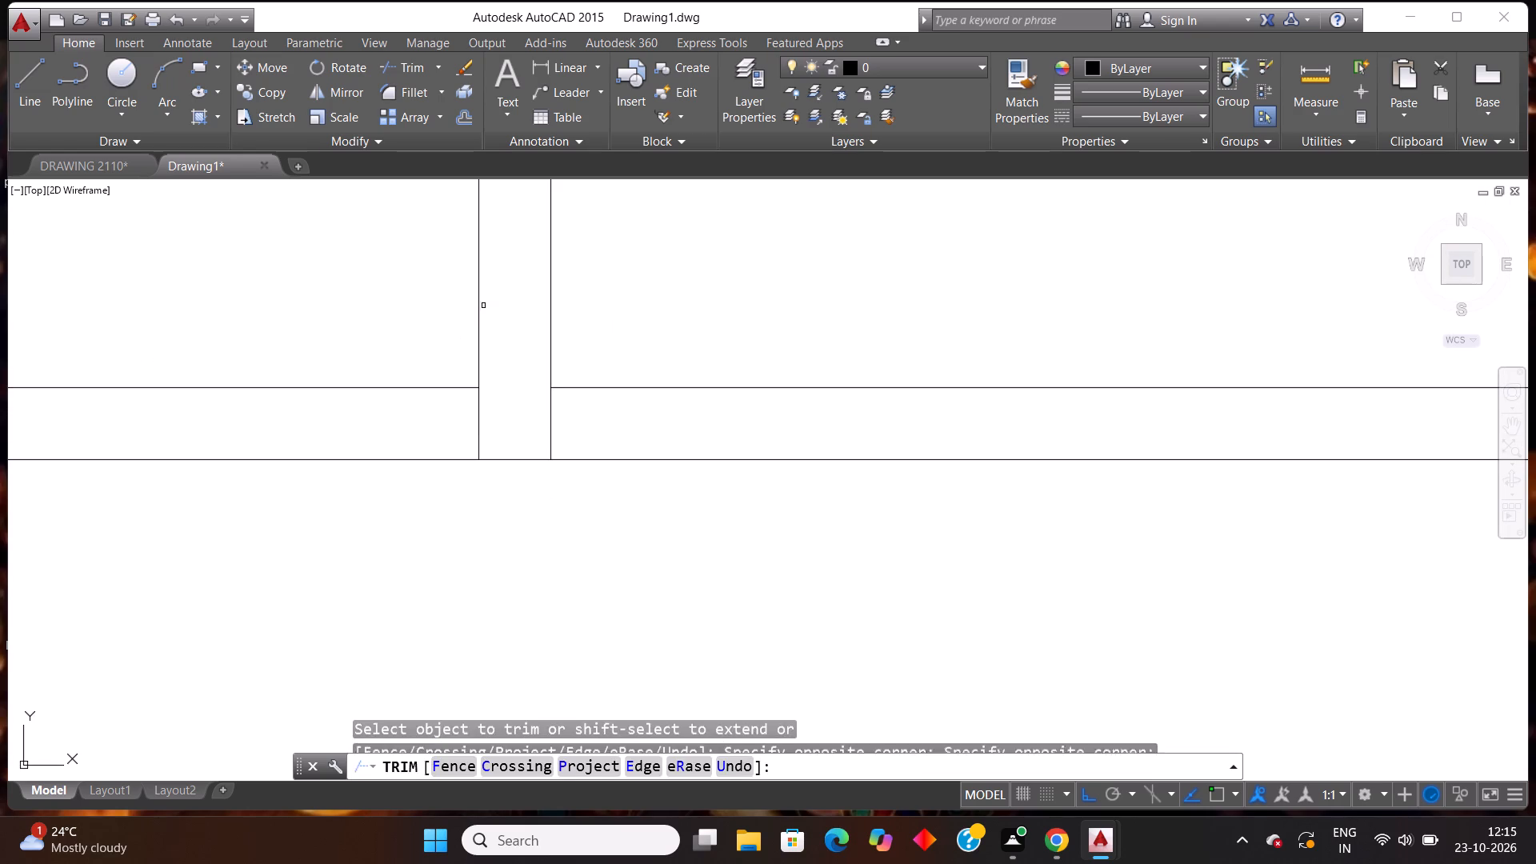
click(443, 430)
click(595, 417)
scroll(673, 586, down, 3)
scroll(564, 413, down, 3)
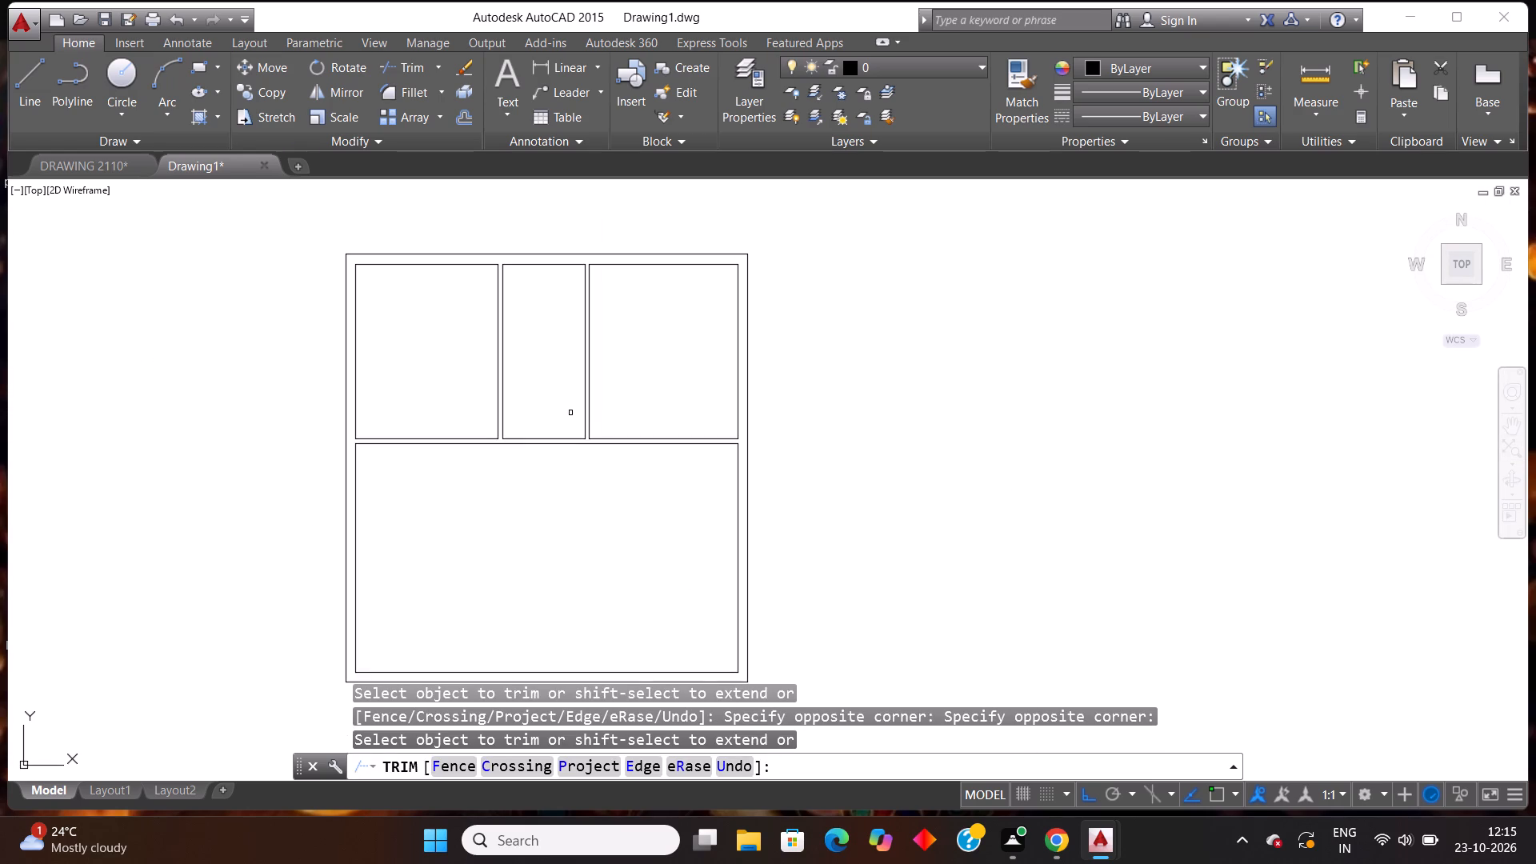
scroll(628, 494, up, 1)
key(Escape)
key(Escape)
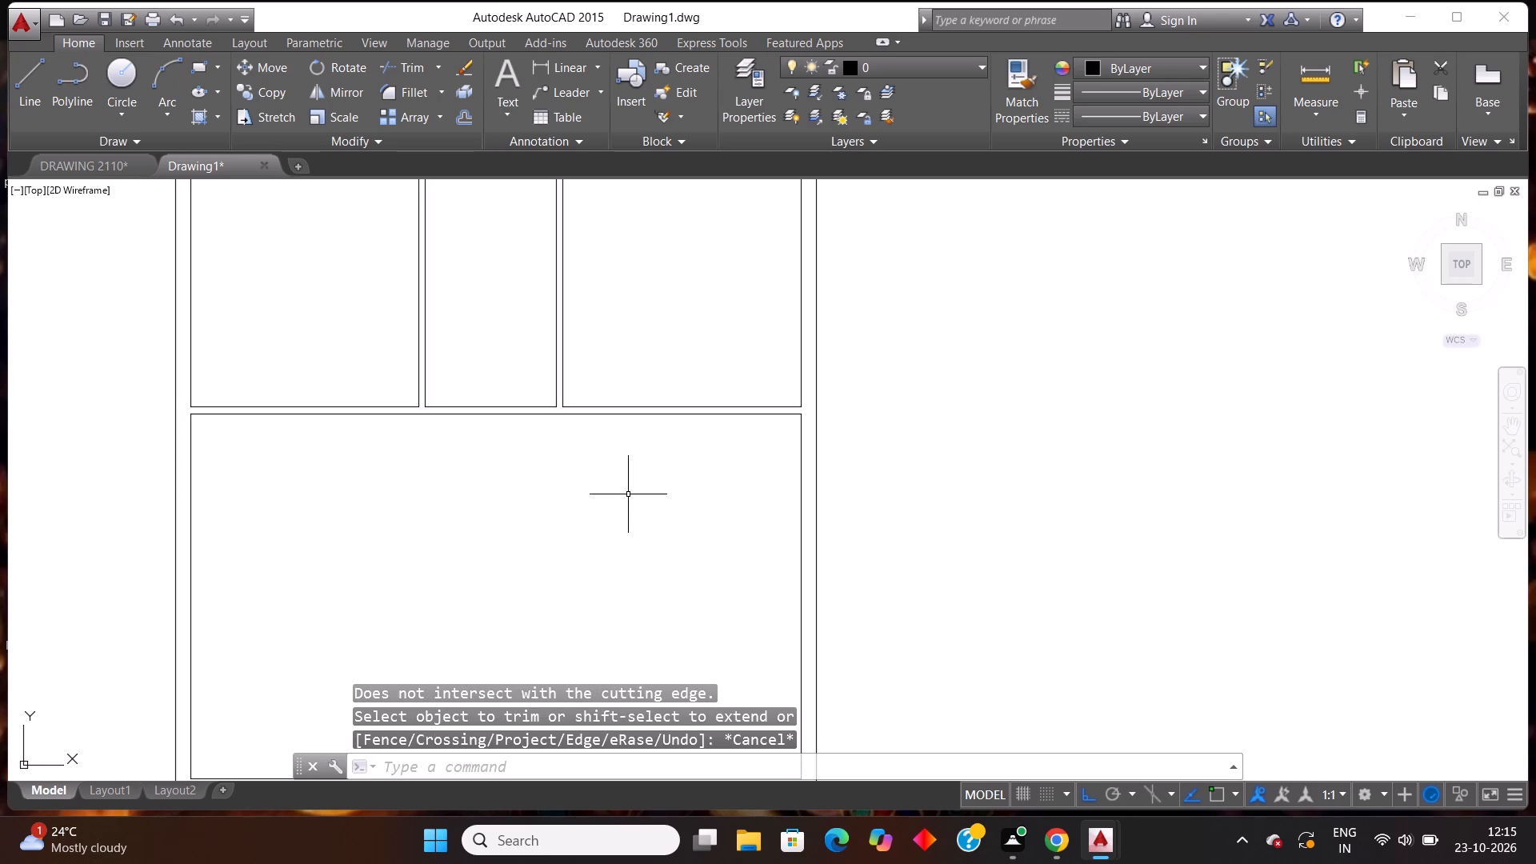
Offset the horizontal partition's lower line 12' downward to start a second horizontal wall.
text(OFF)
key(Return)
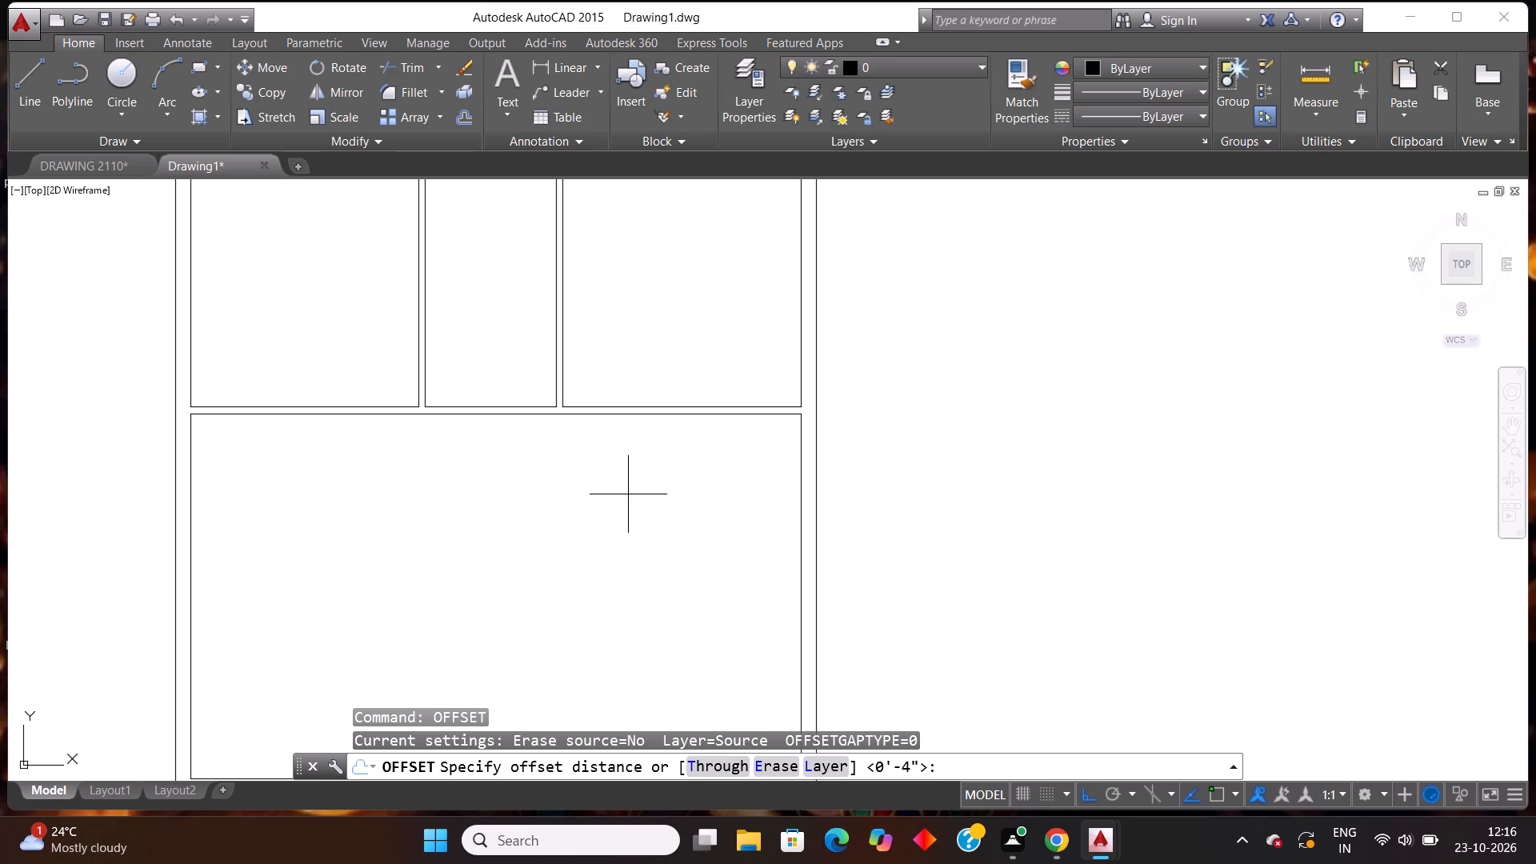
text(12')
key(Return)
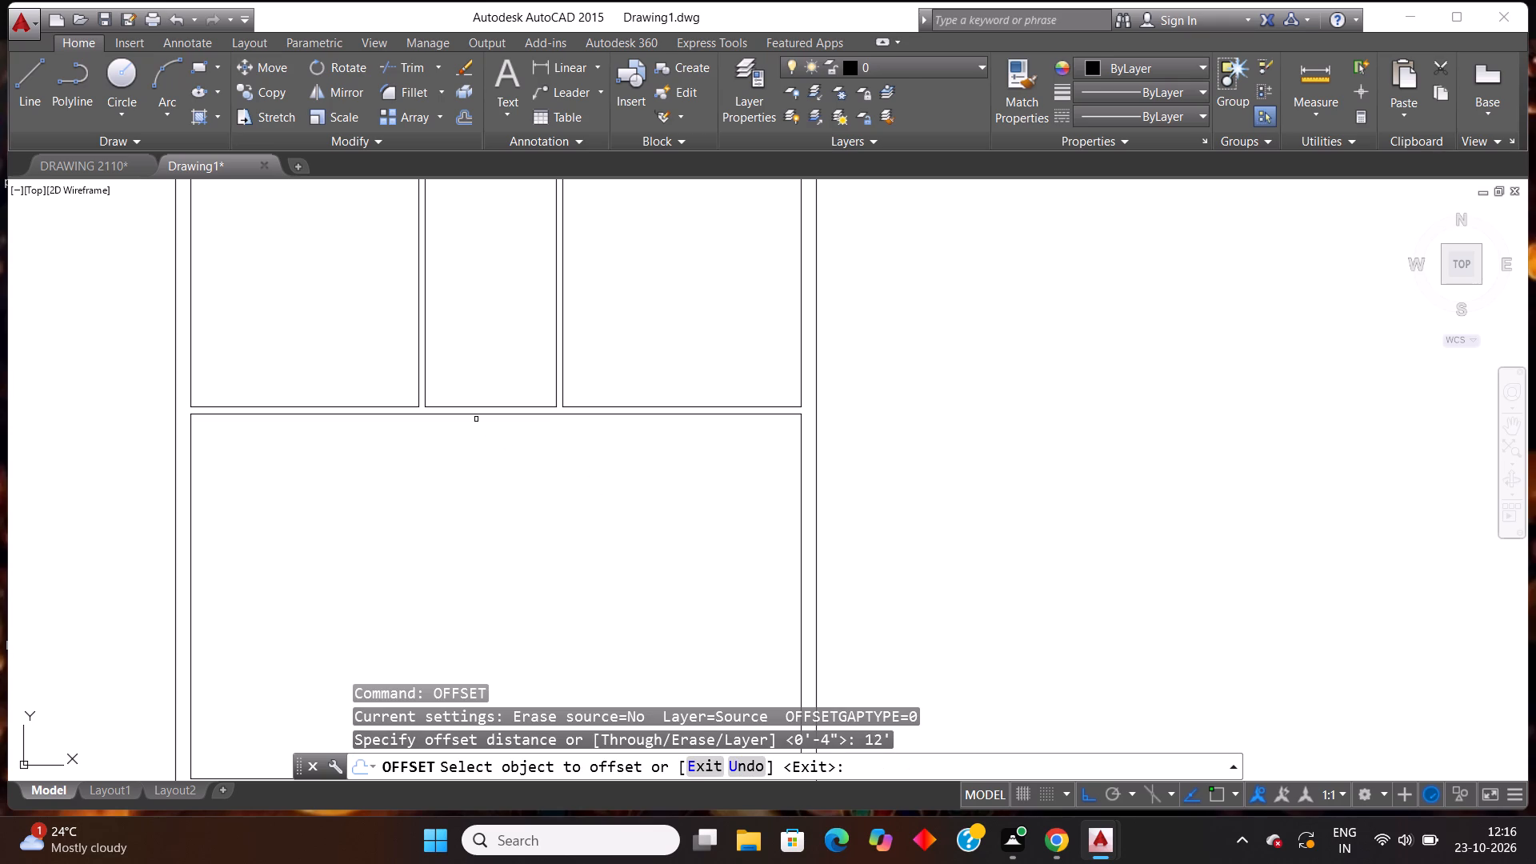
click(465, 413)
click(482, 583)
scroll(525, 452, down, 3)
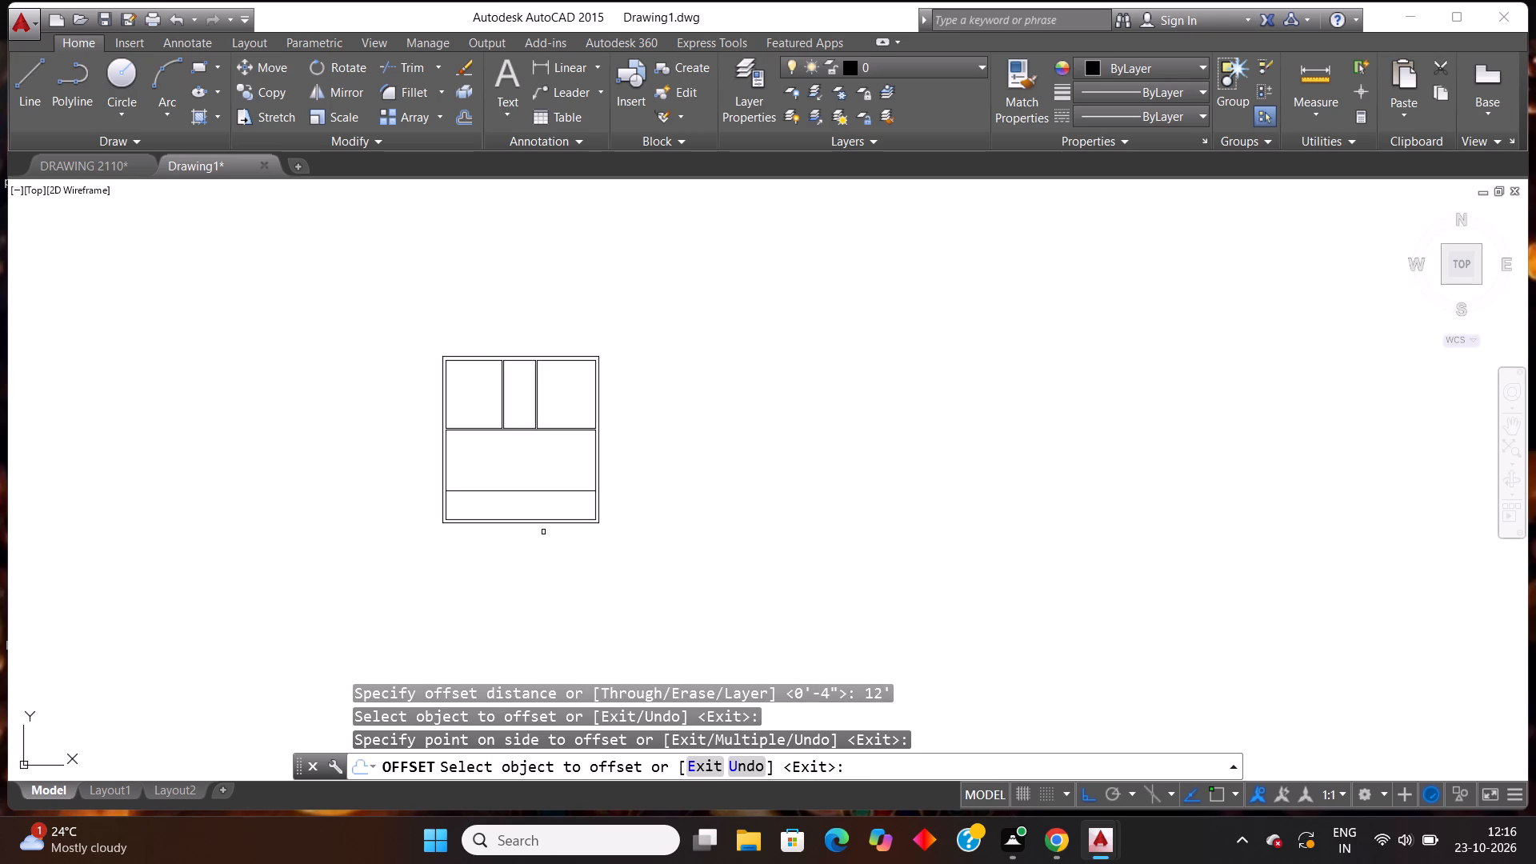
scroll(529, 552, up, 1)
key(Escape)
key(Escape)
Offset the new horizontal wall line 9" downward to give the wall its thickness.
text(OFF)
key(Return)
text(9")
key(Return)
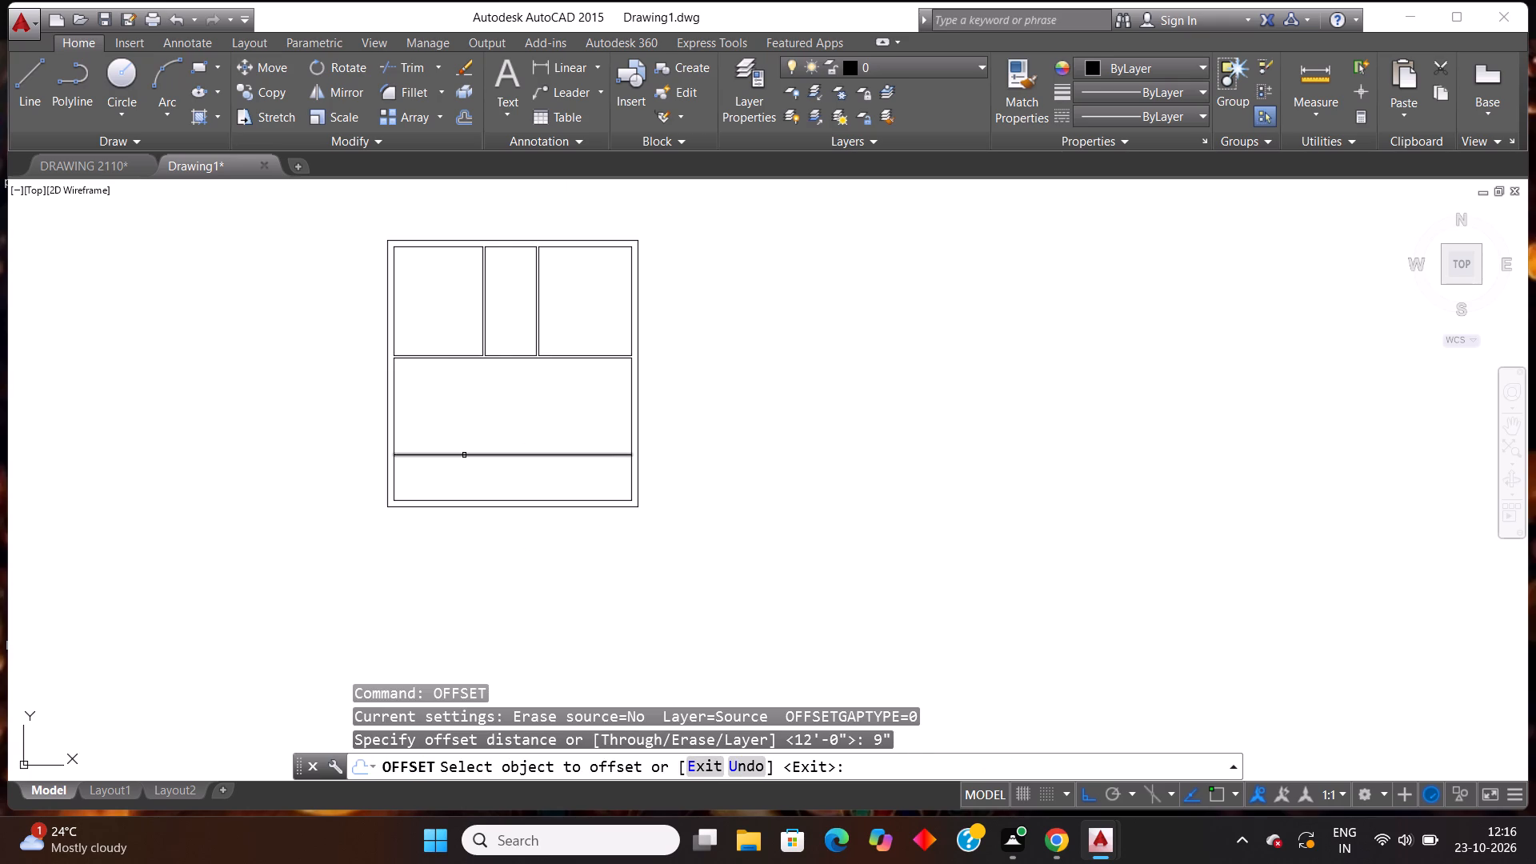
click(464, 455)
click(462, 494)
key(Escape)
key(Escape)
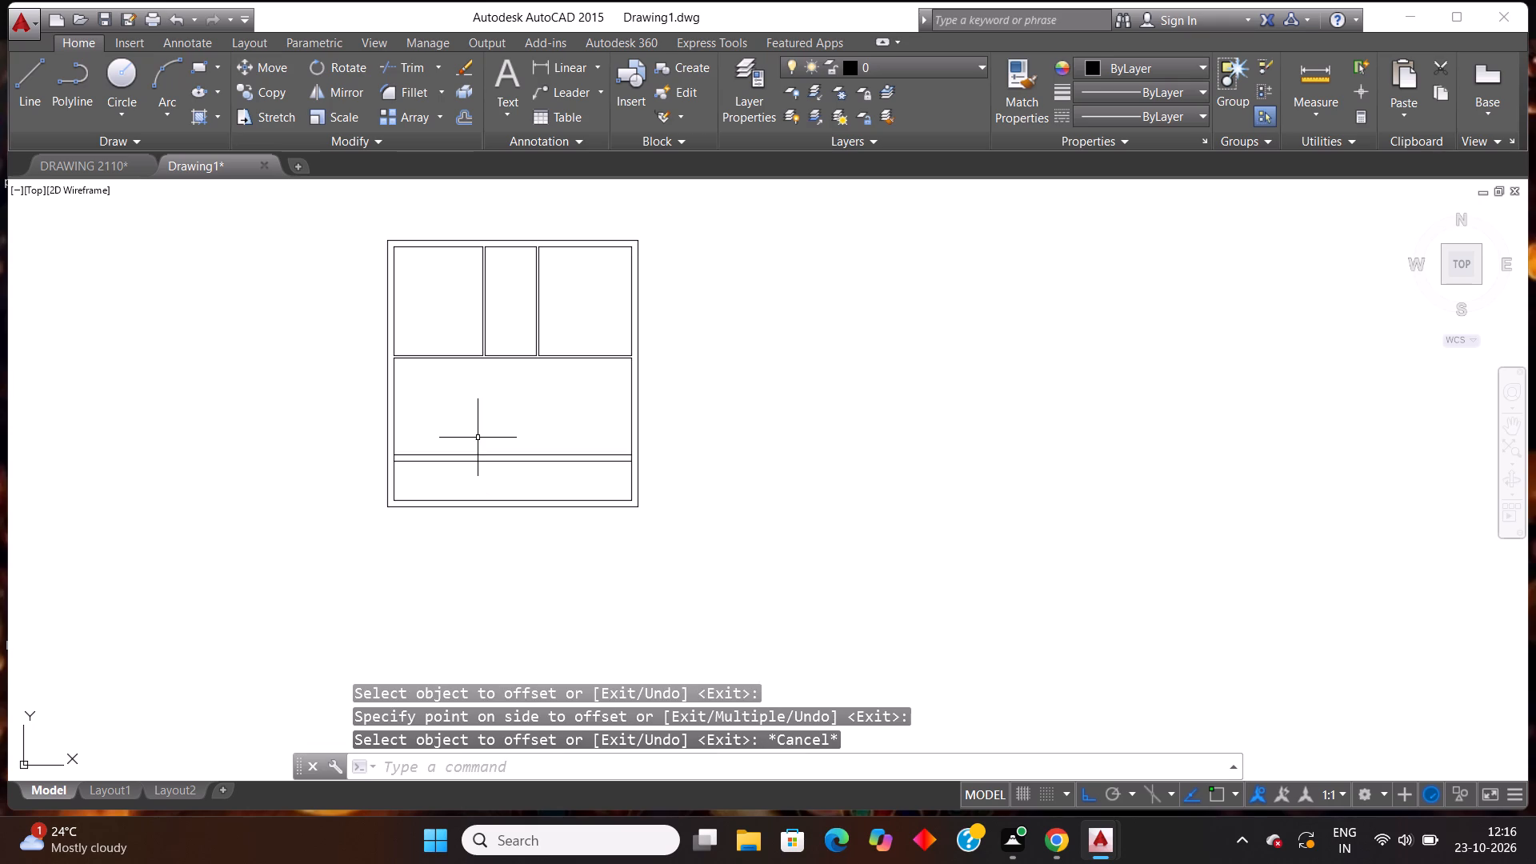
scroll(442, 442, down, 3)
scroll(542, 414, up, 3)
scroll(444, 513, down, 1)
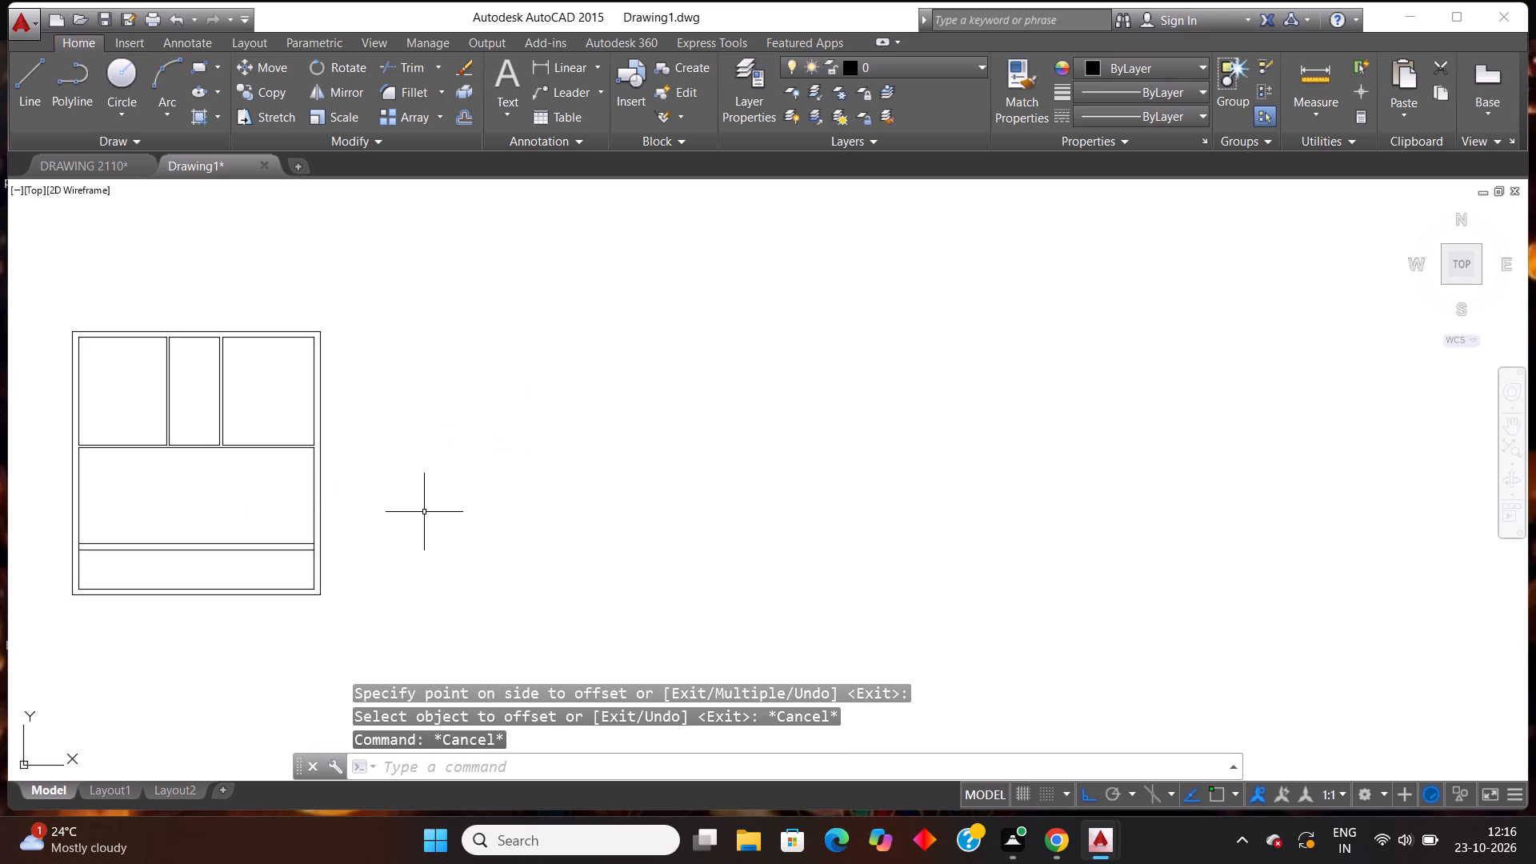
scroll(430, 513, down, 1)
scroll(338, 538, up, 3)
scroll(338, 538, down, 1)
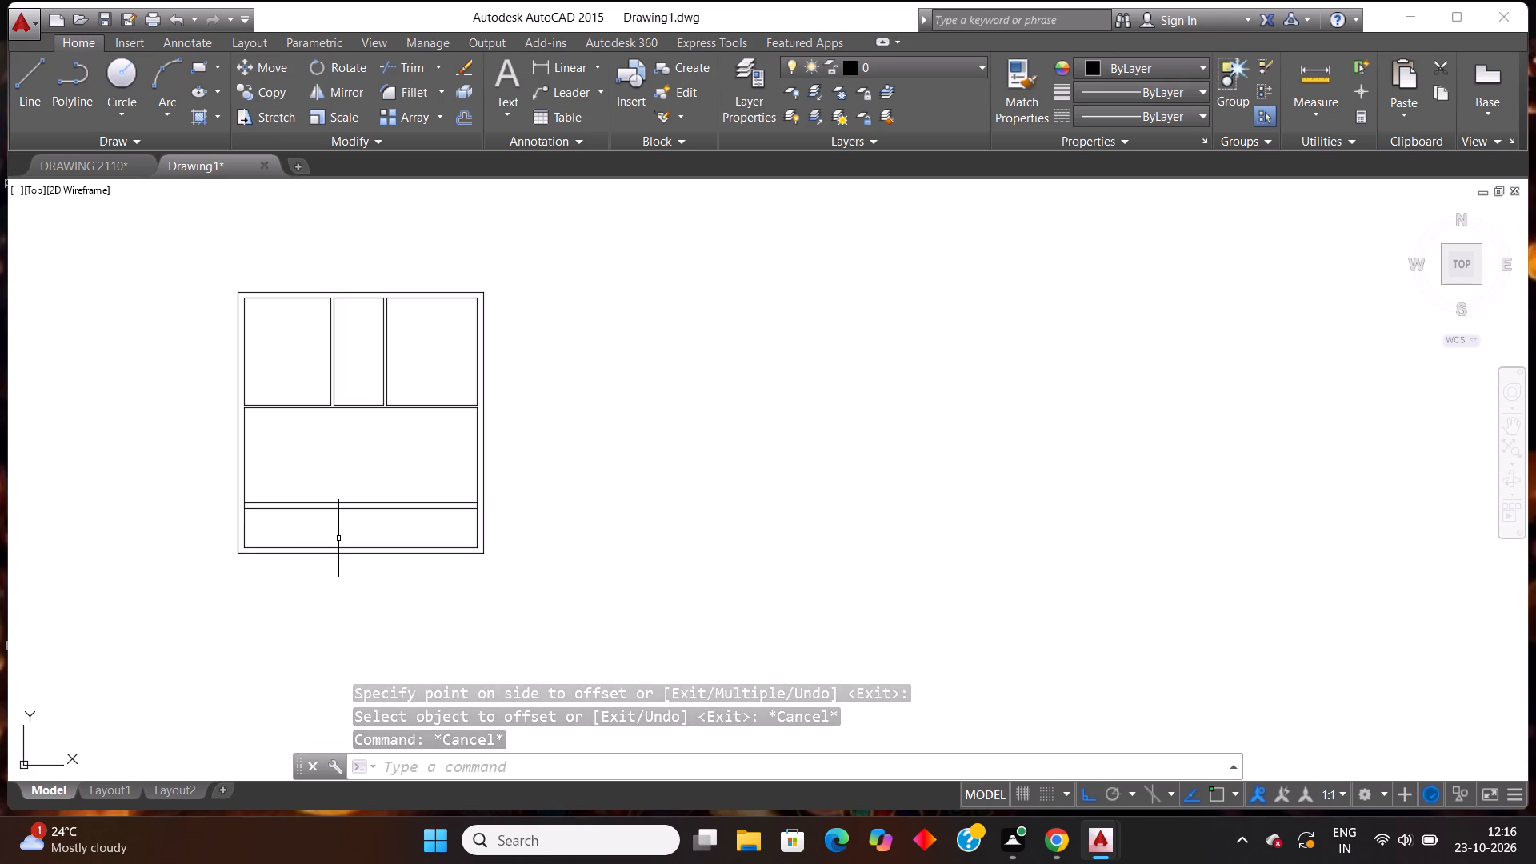
Offset the left outer wall's inner line 16'6" to the right to start a vertical wall below the horizontal partition.
key(Escape)
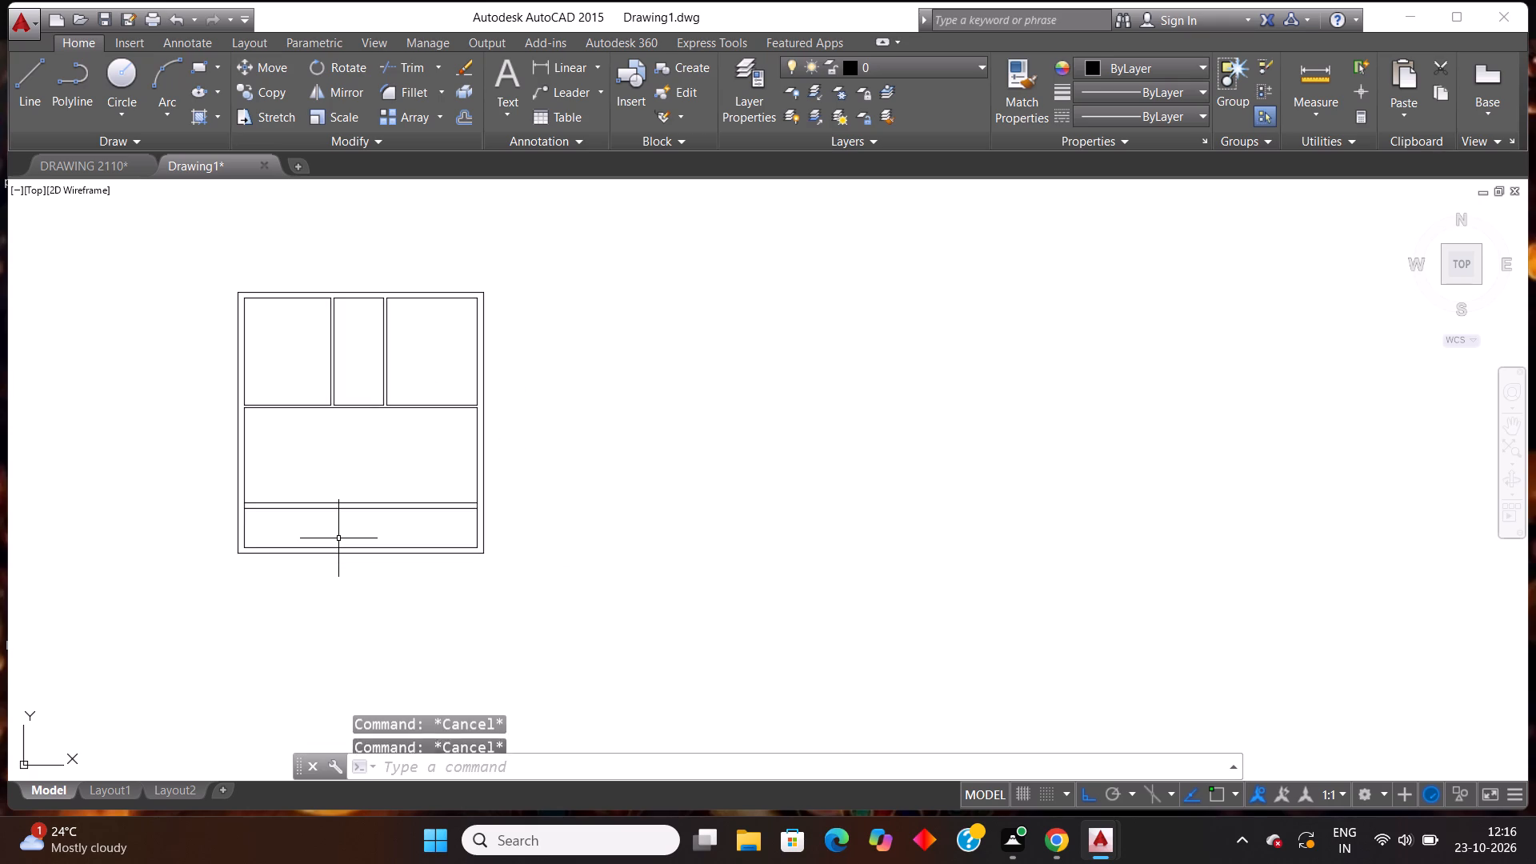
key(o)
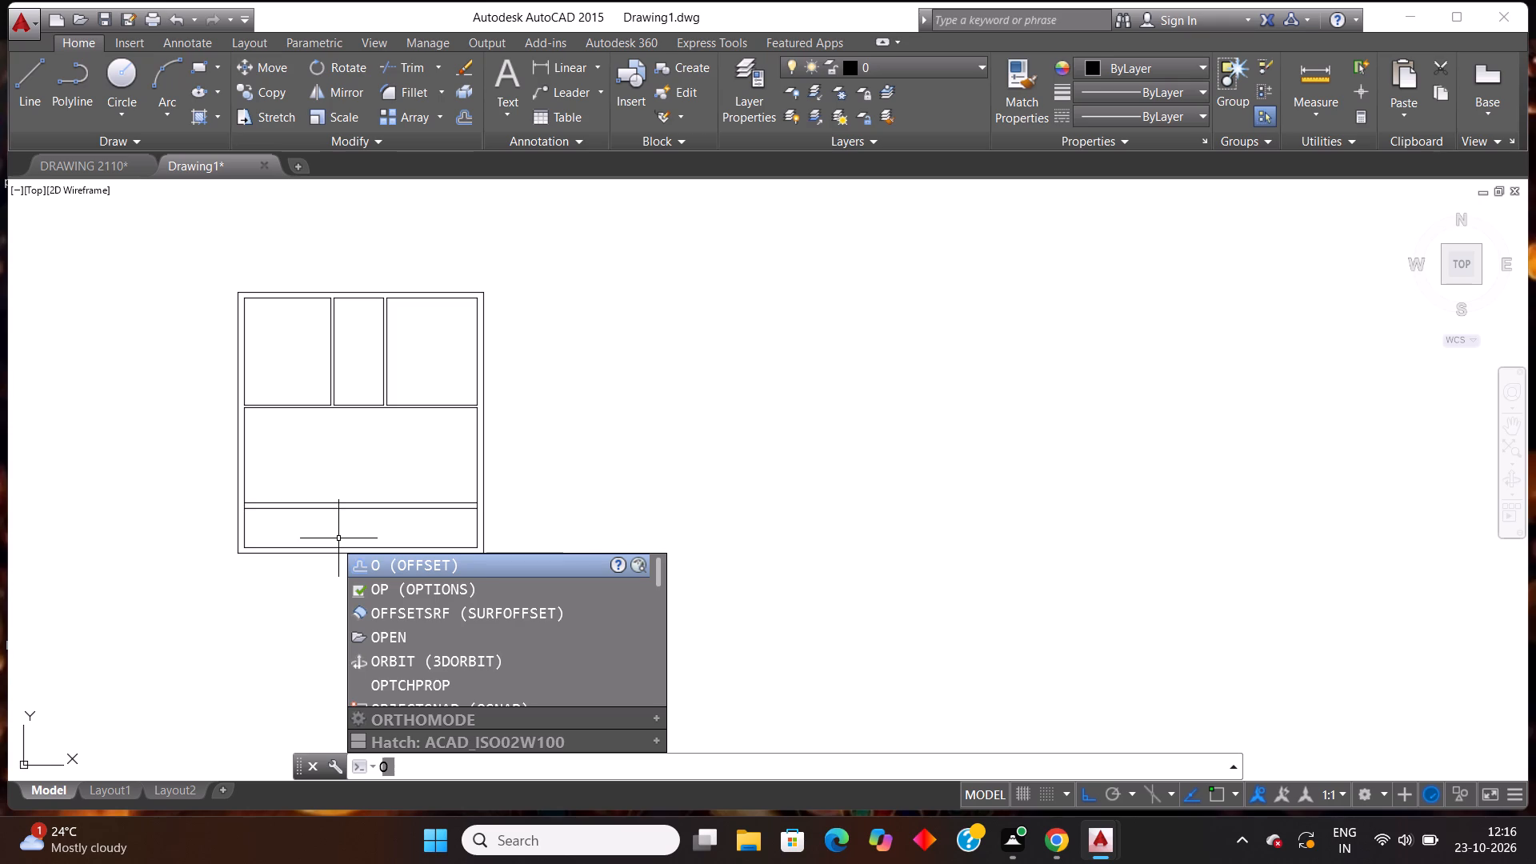
text(FF)
key(Return)
text(16')
text(6")
key(Return)
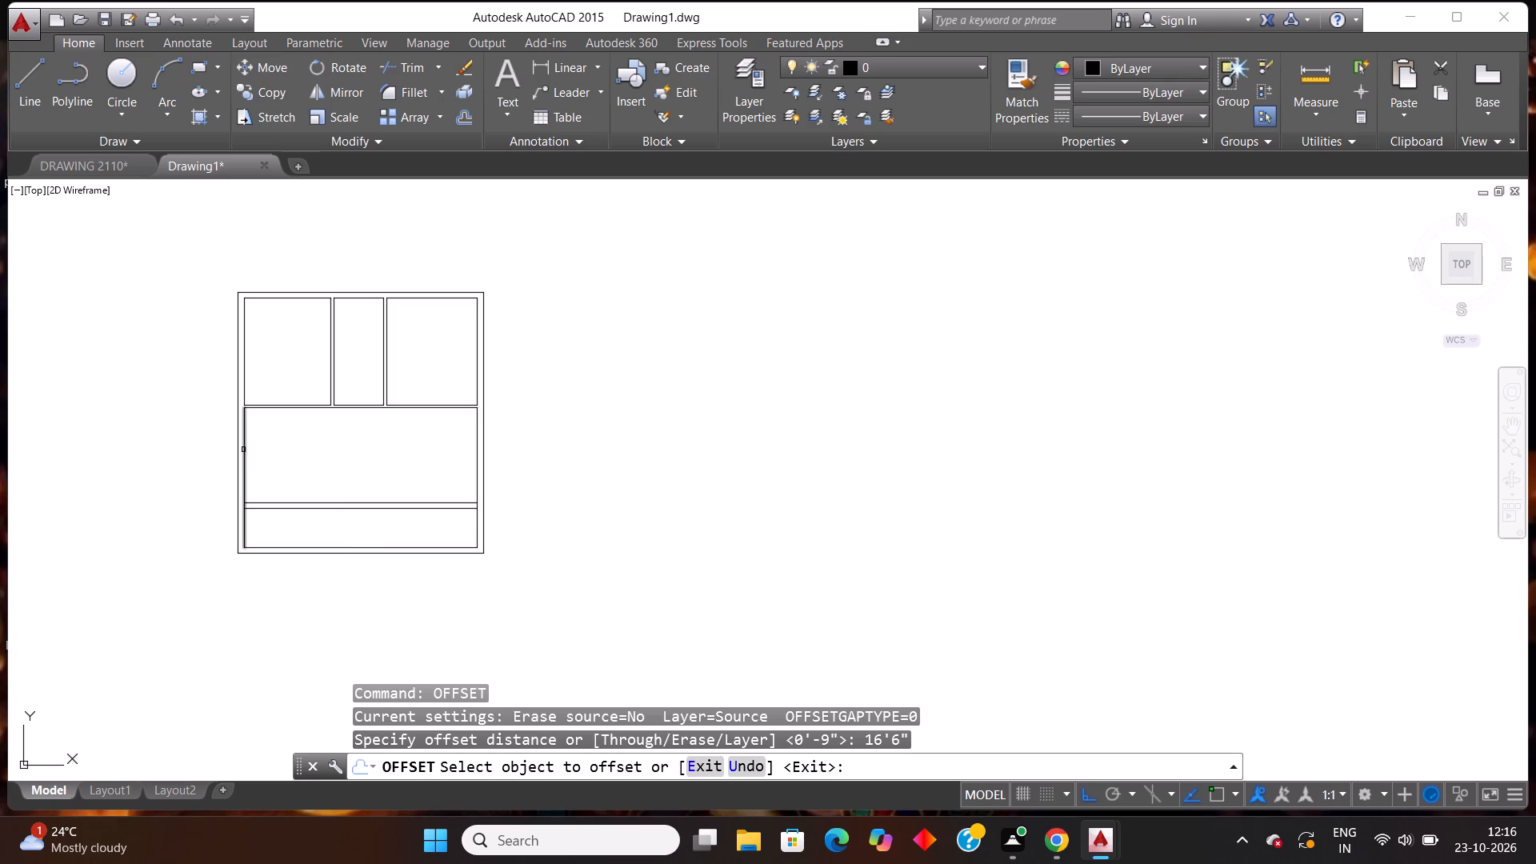
click(245, 451)
click(400, 436)
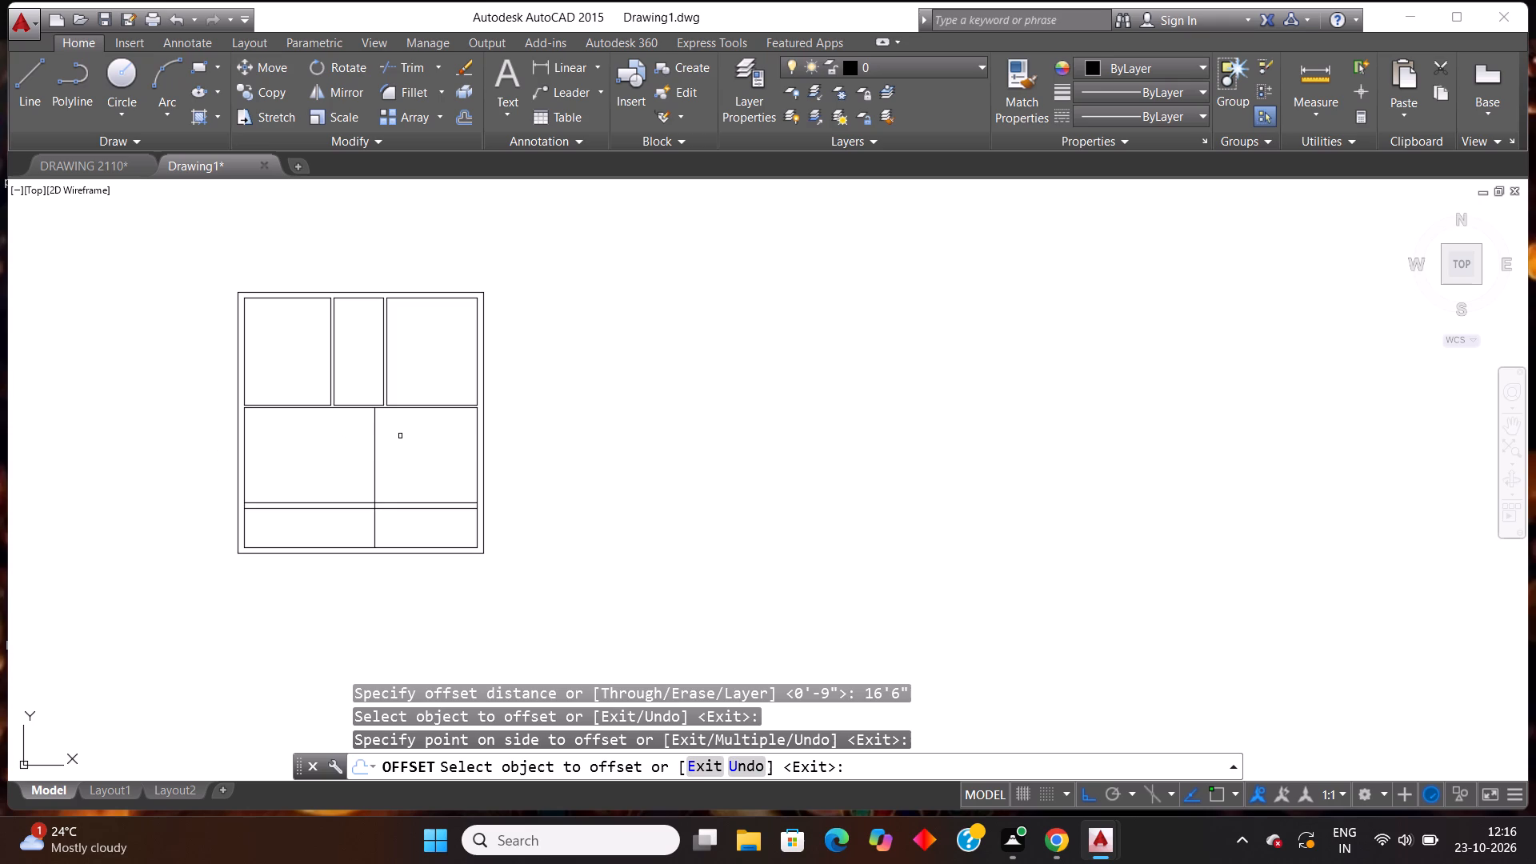
key(Escape)
key(Escape)
Offset the new vertical wall line 9" to the right to give the wall its thickness.
text(OFF)
key(Return)
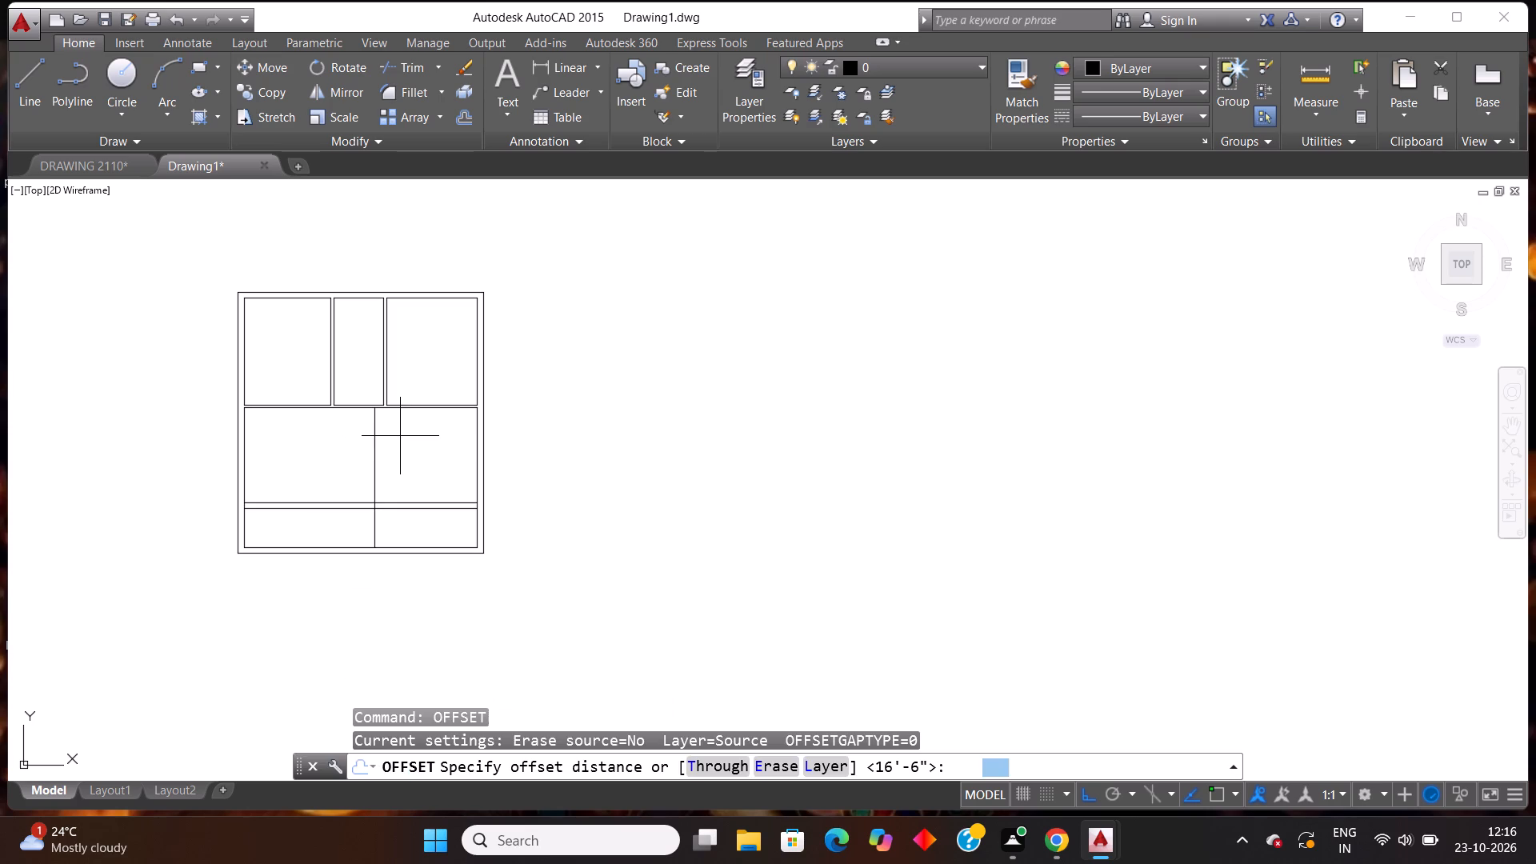
text(9")
key(Return)
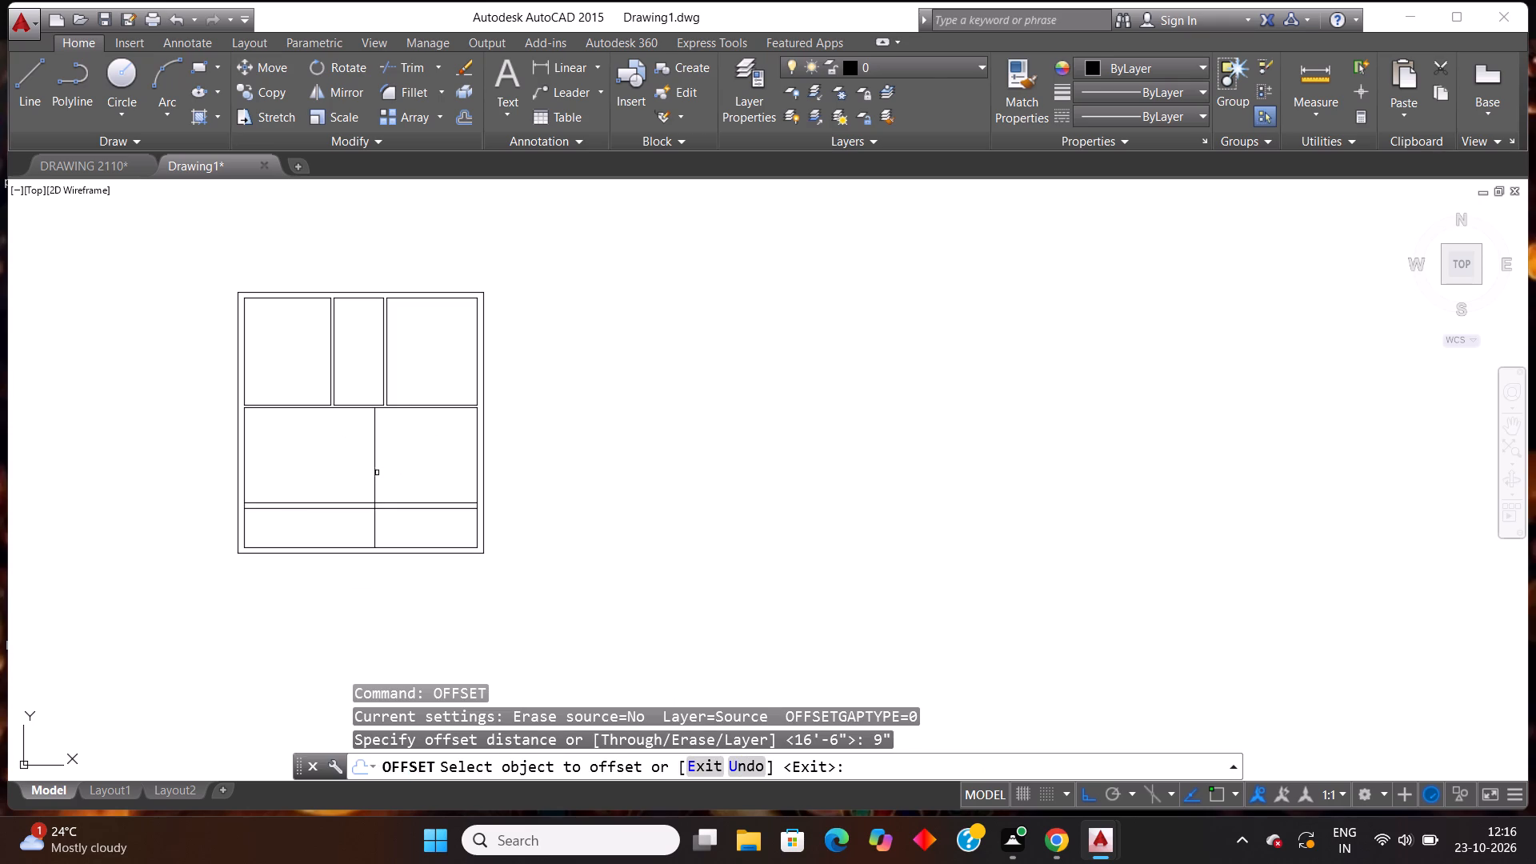
click(375, 476)
click(394, 466)
key(Escape)
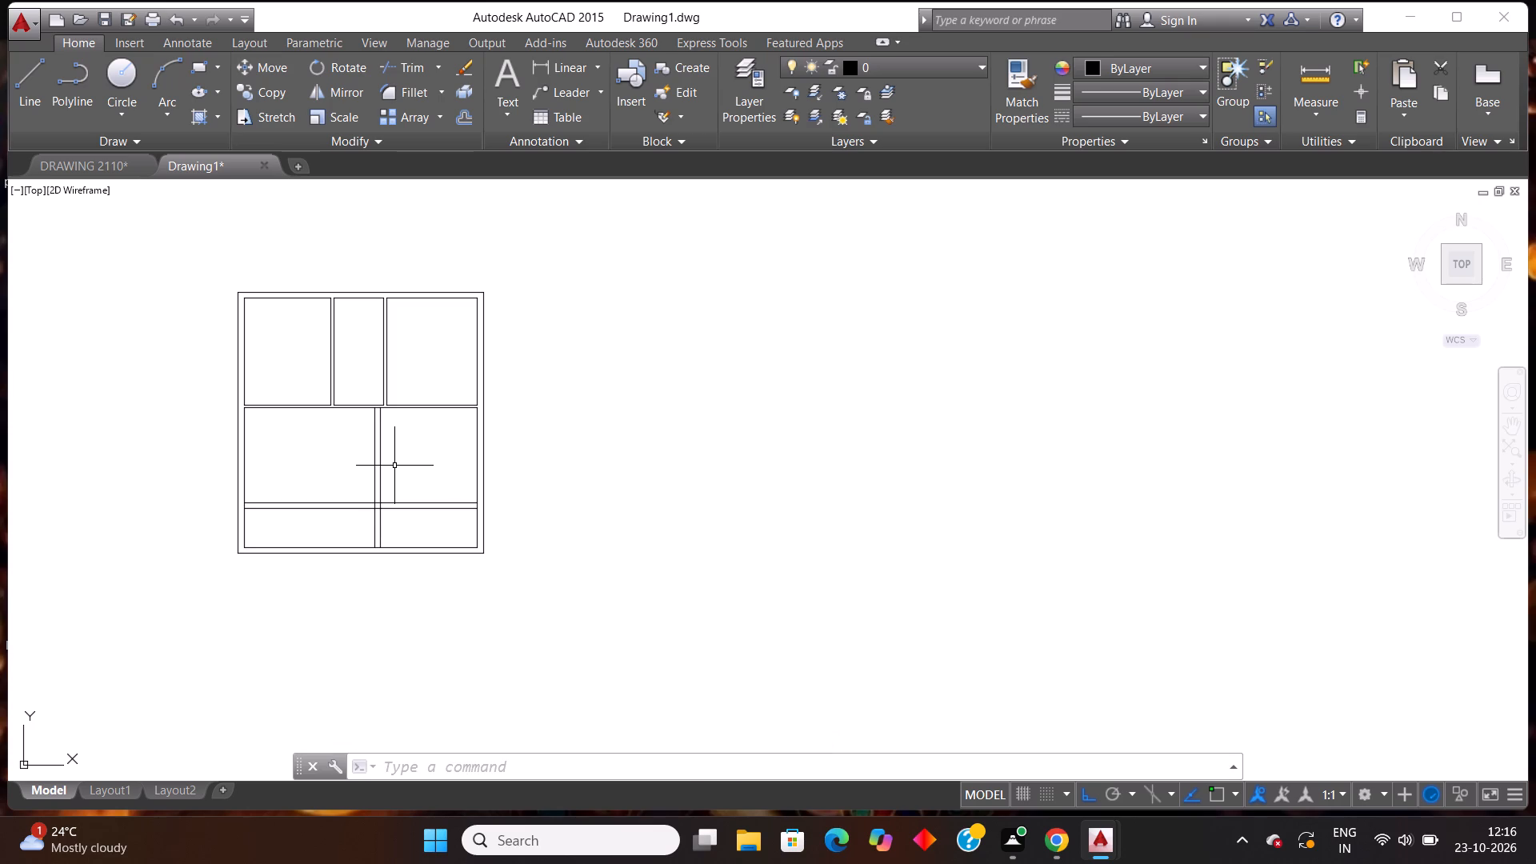
key(Escape)
Extend both lines of the new vertical wall down to the outer line of the bottom wall.
text(EX)
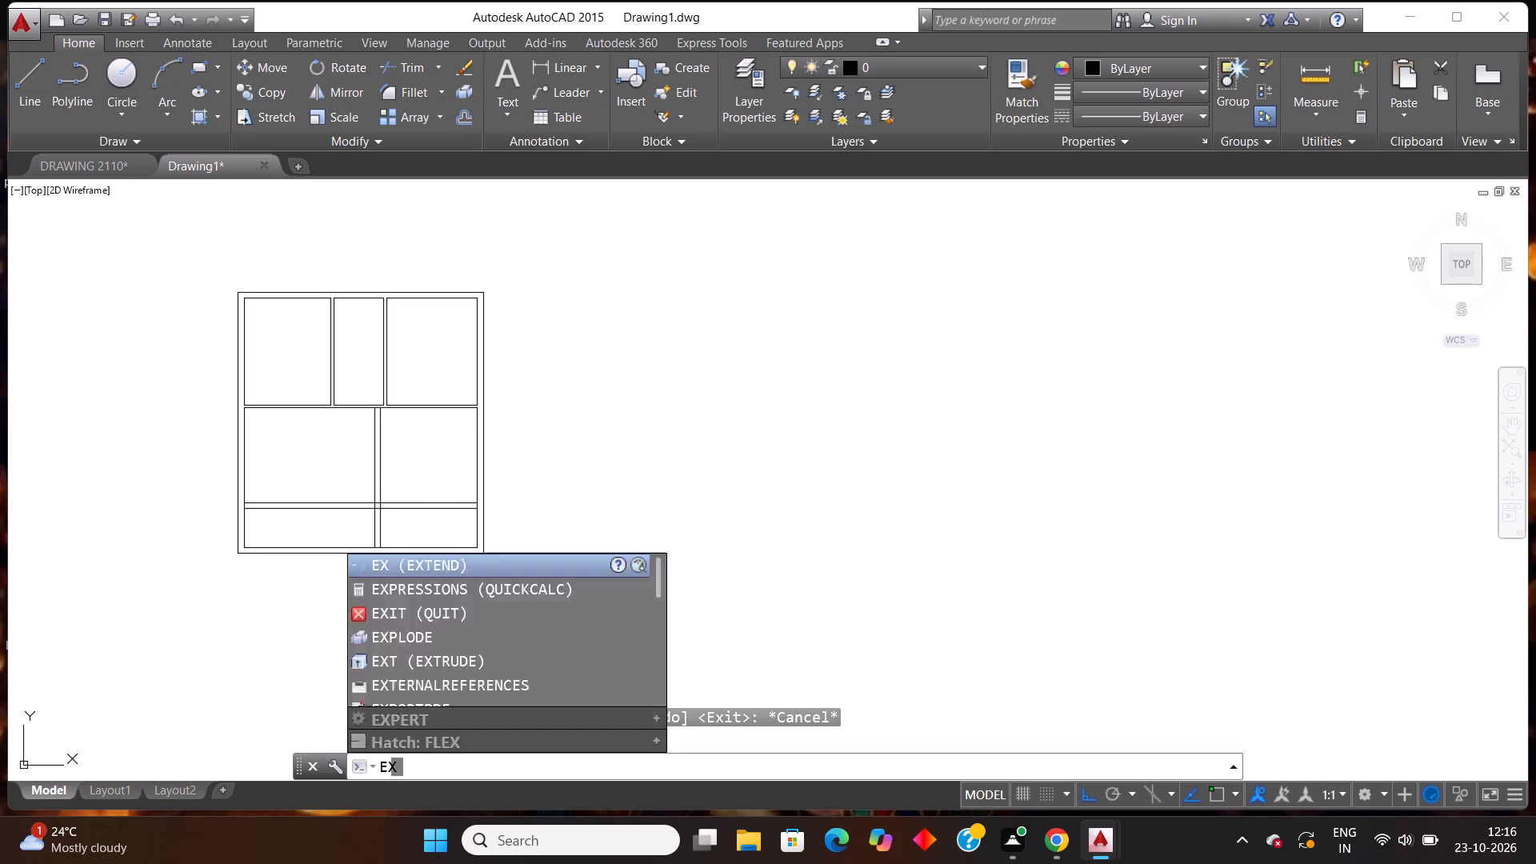
key(Return)
key(Return)
scroll(360, 530, up, 2)
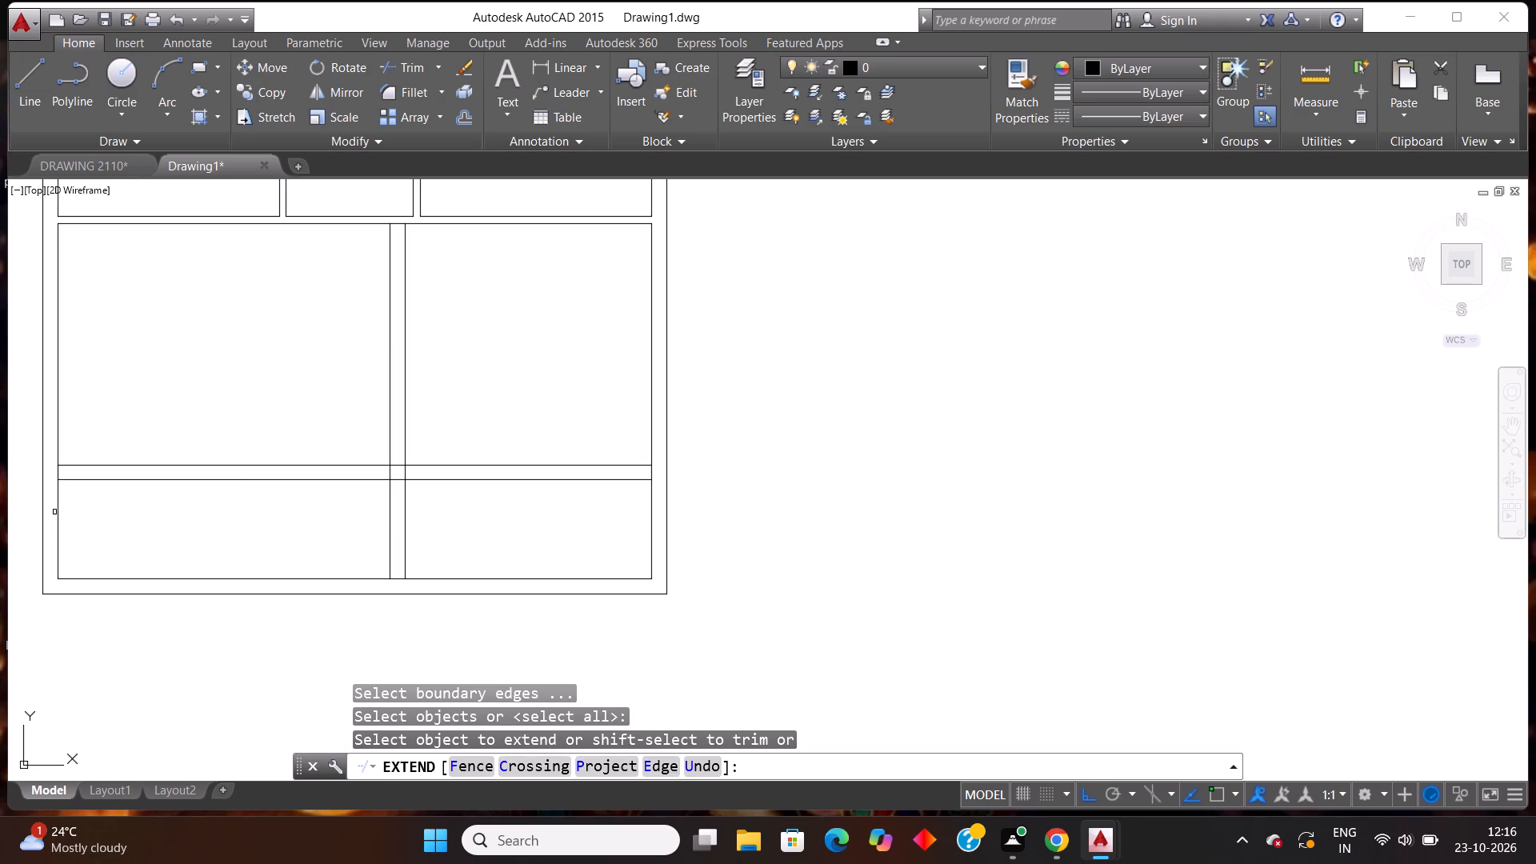
scroll(138, 530, down, 2)
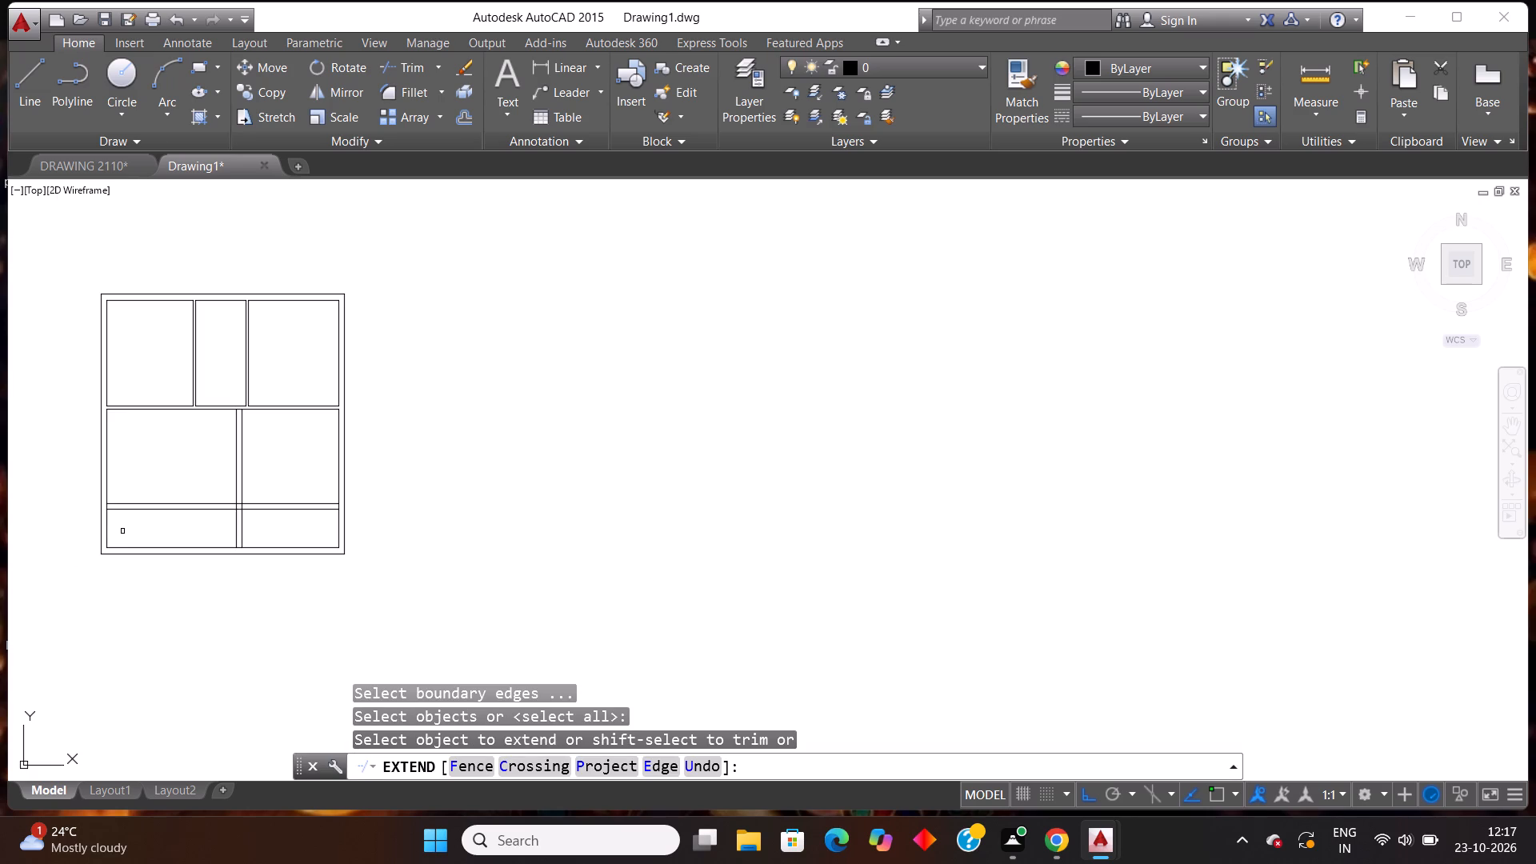
scroll(163, 556, up, 1)
scroll(247, 530, up, 1)
scroll(321, 509, up, 1)
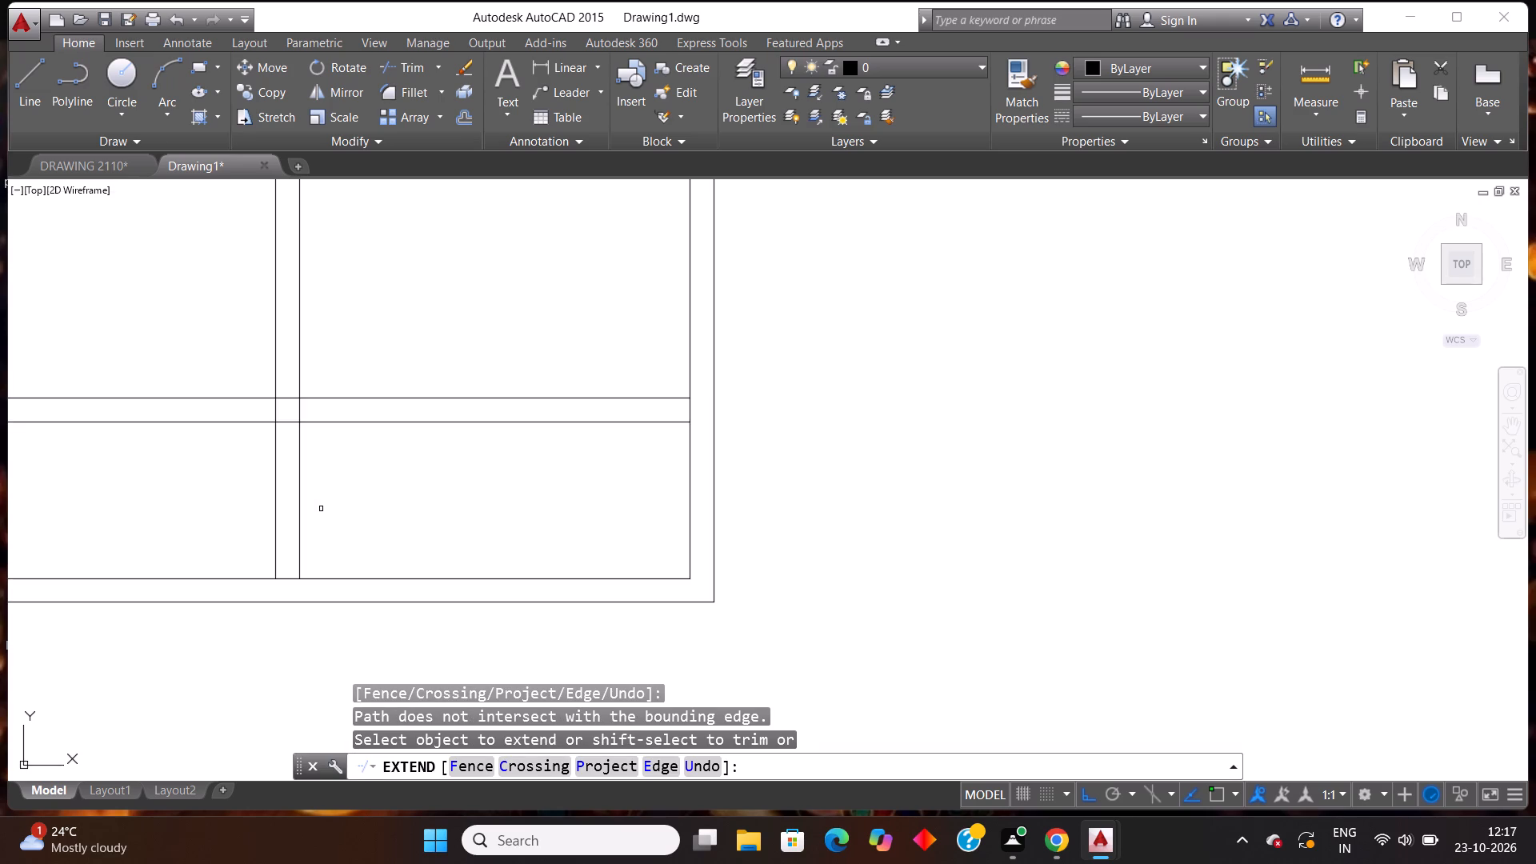
click(299, 561)
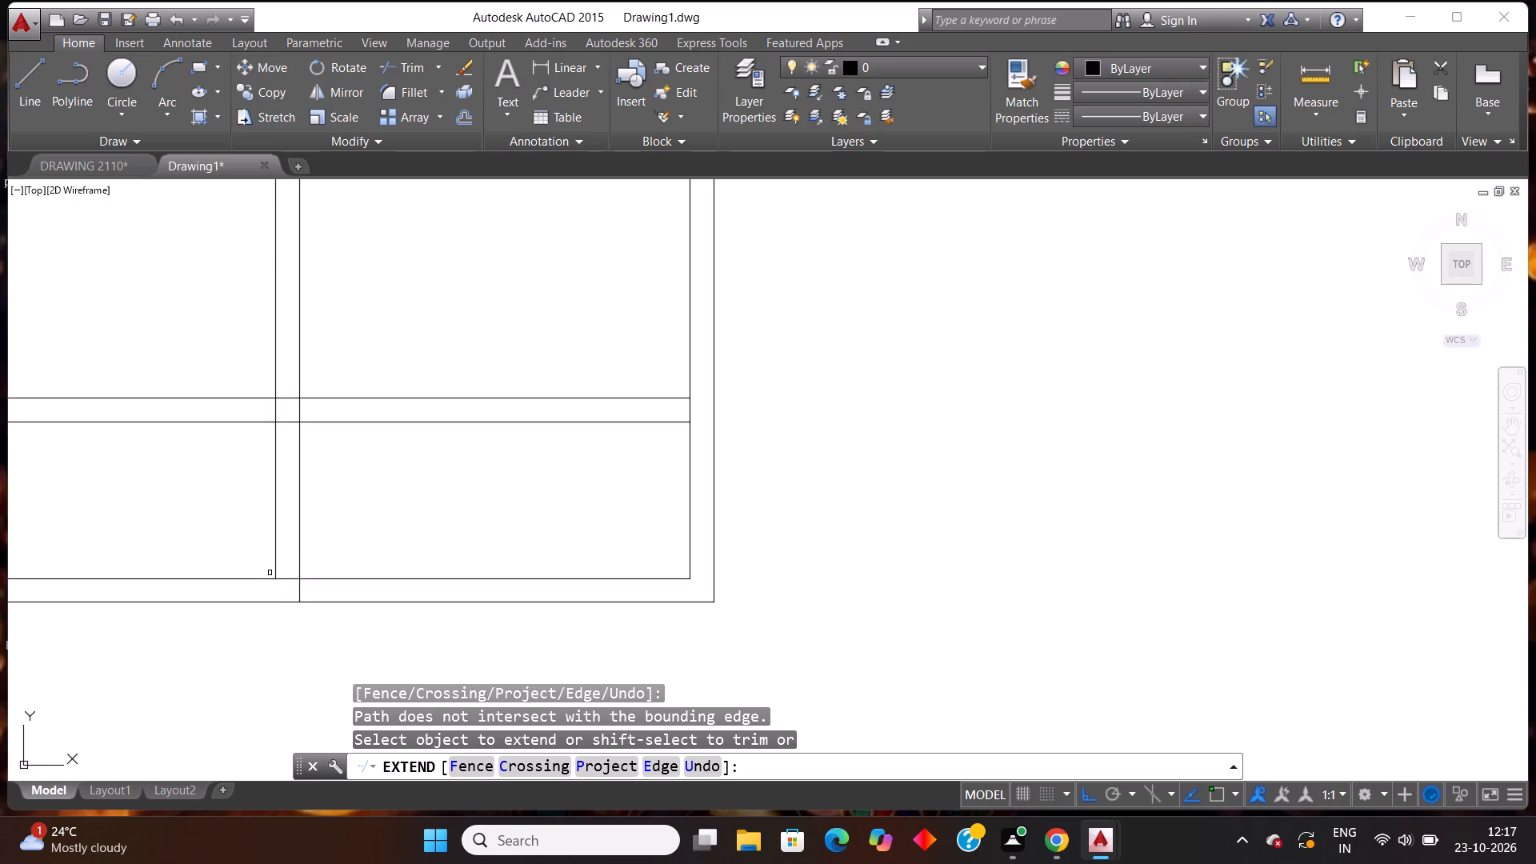
click(276, 568)
scroll(567, 492, down, 3)
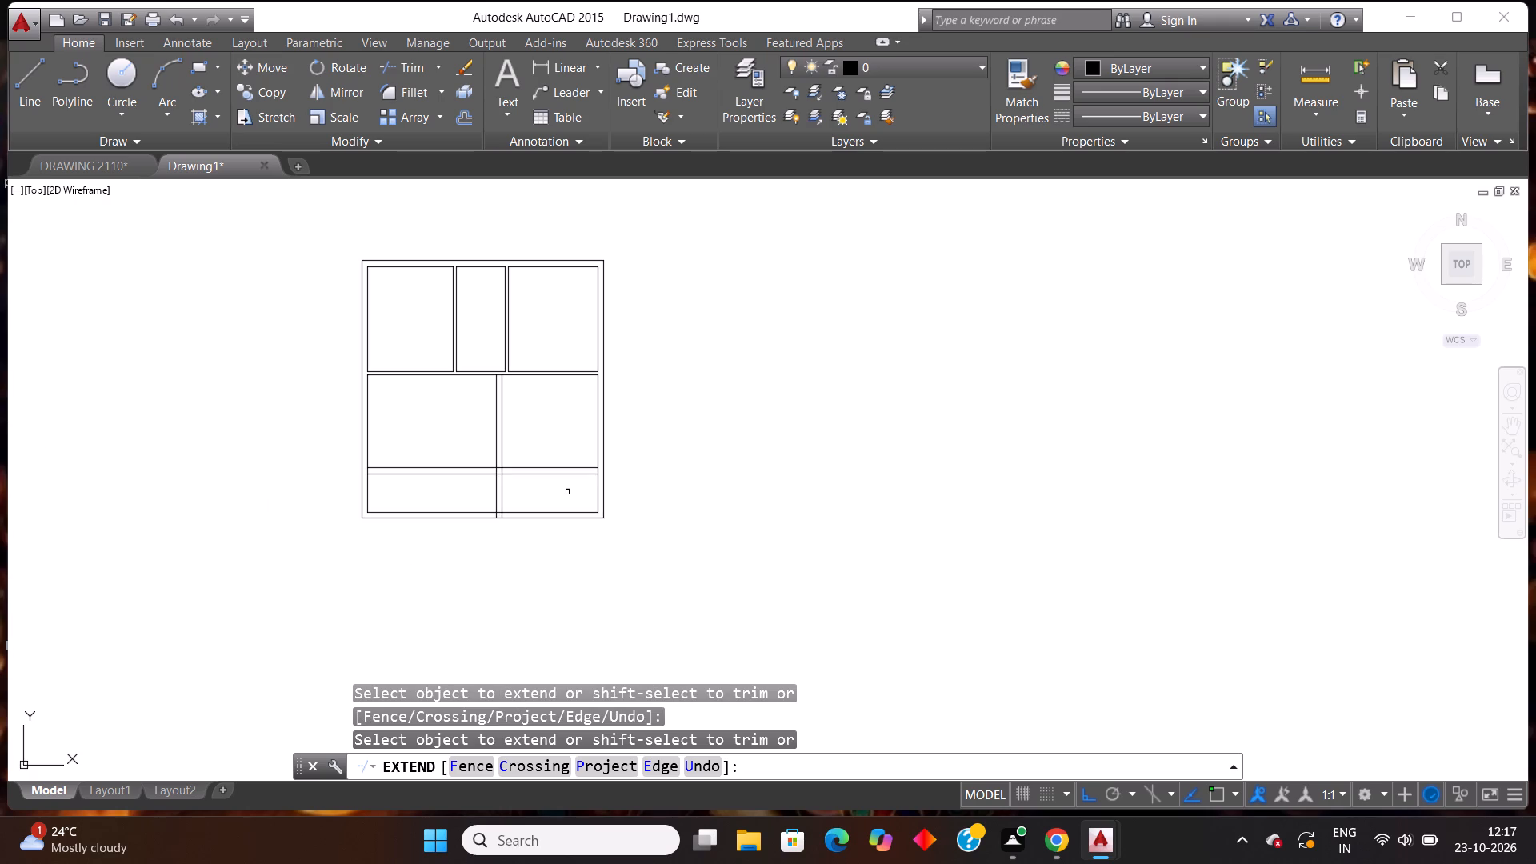
Extend both lines of the lower horizontal wall to the outer line of the right wall, and end Extend.
scroll(581, 478, up, 1)
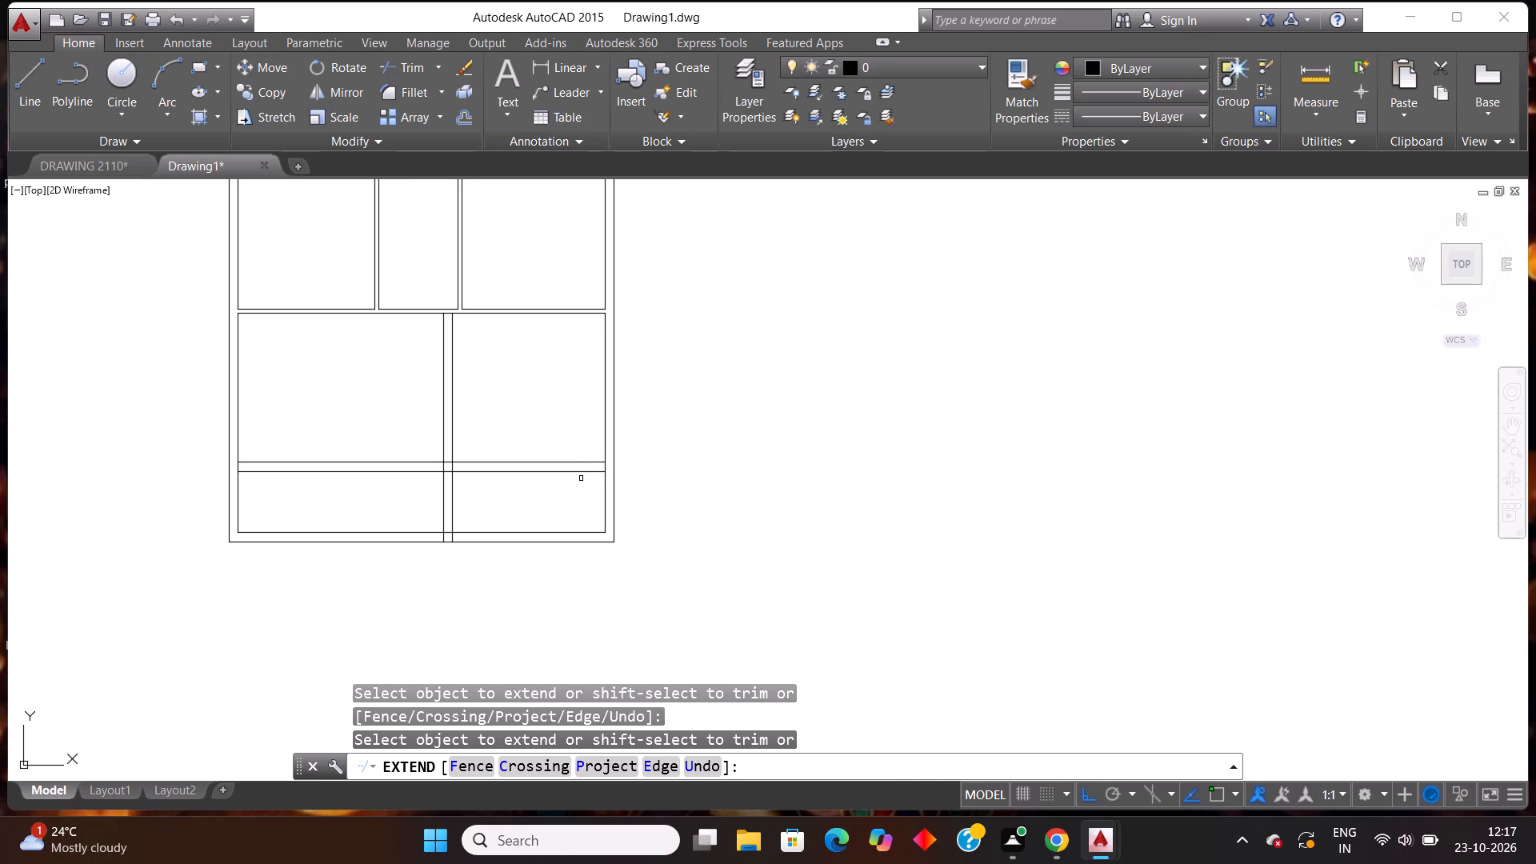
drag(562, 489, 560, 479)
click(534, 439)
key(Escape)
key(Escape)
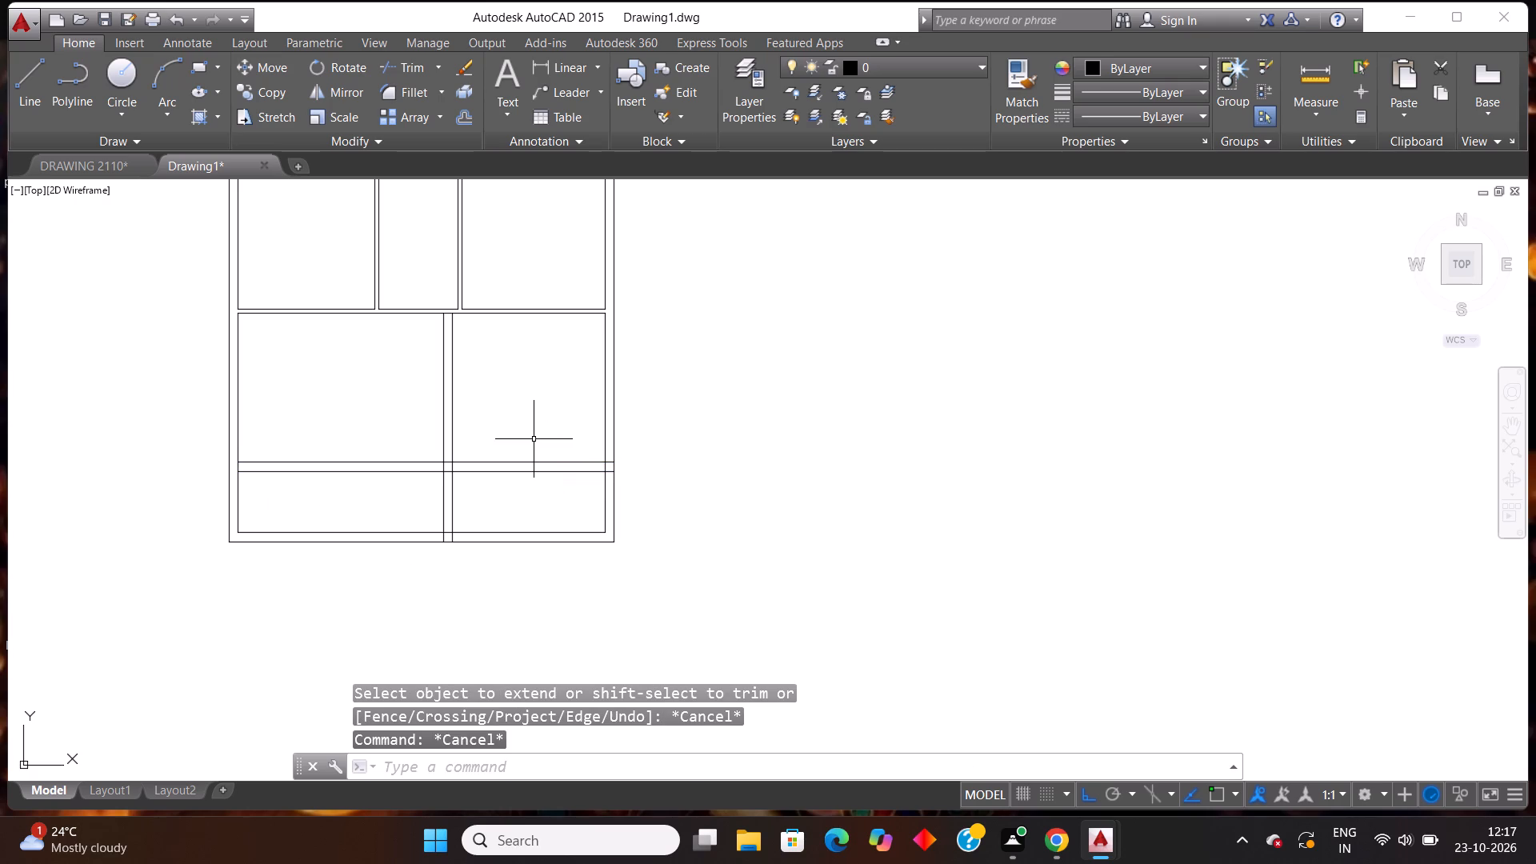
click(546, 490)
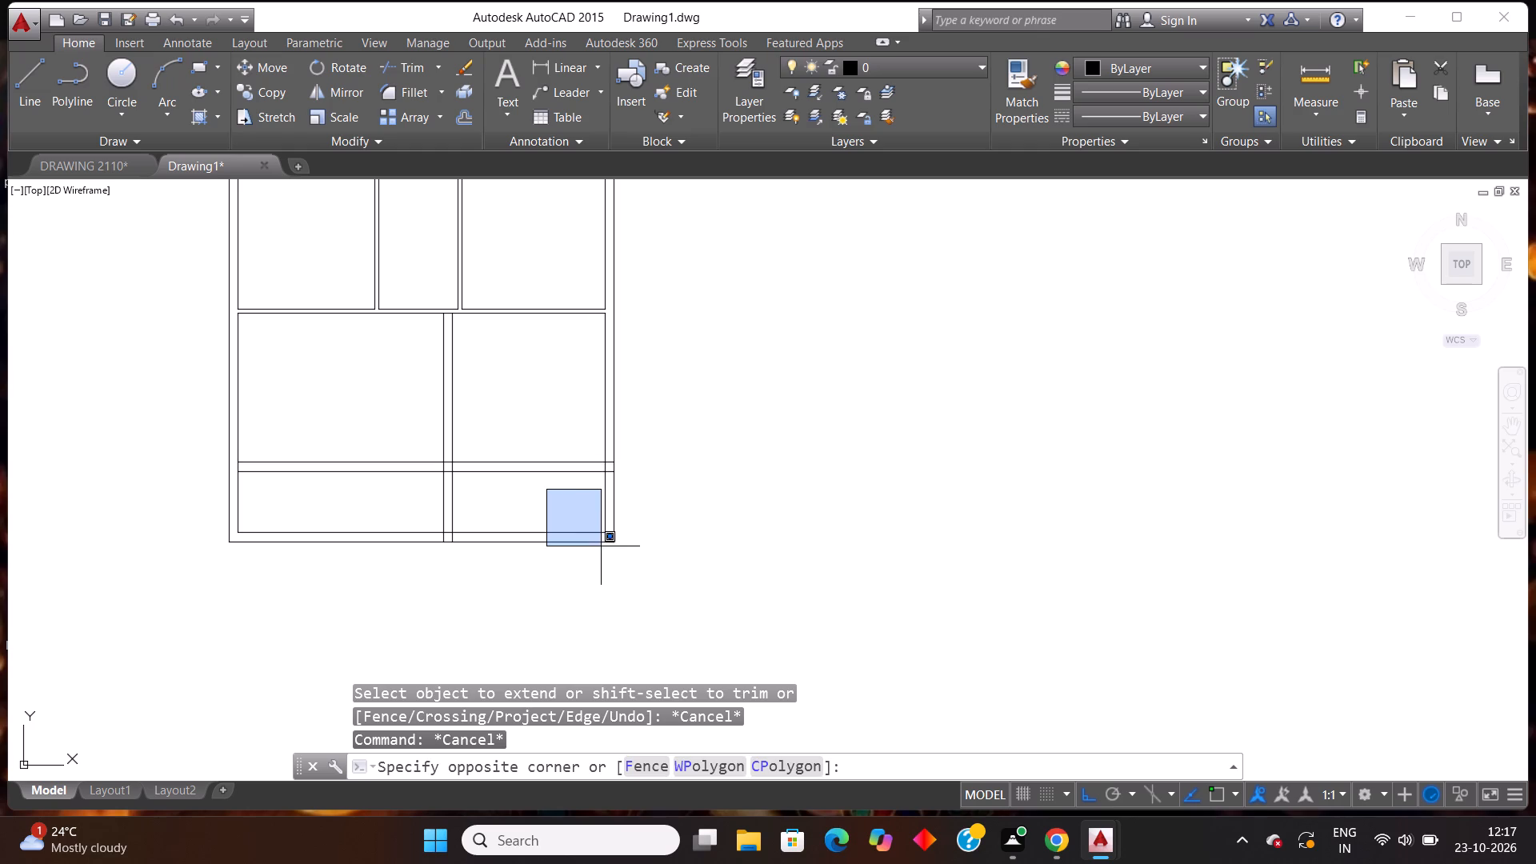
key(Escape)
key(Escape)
Trim away the lower horizontal wall's two lines between the new vertical wall and the right outer wall.
text(TR)
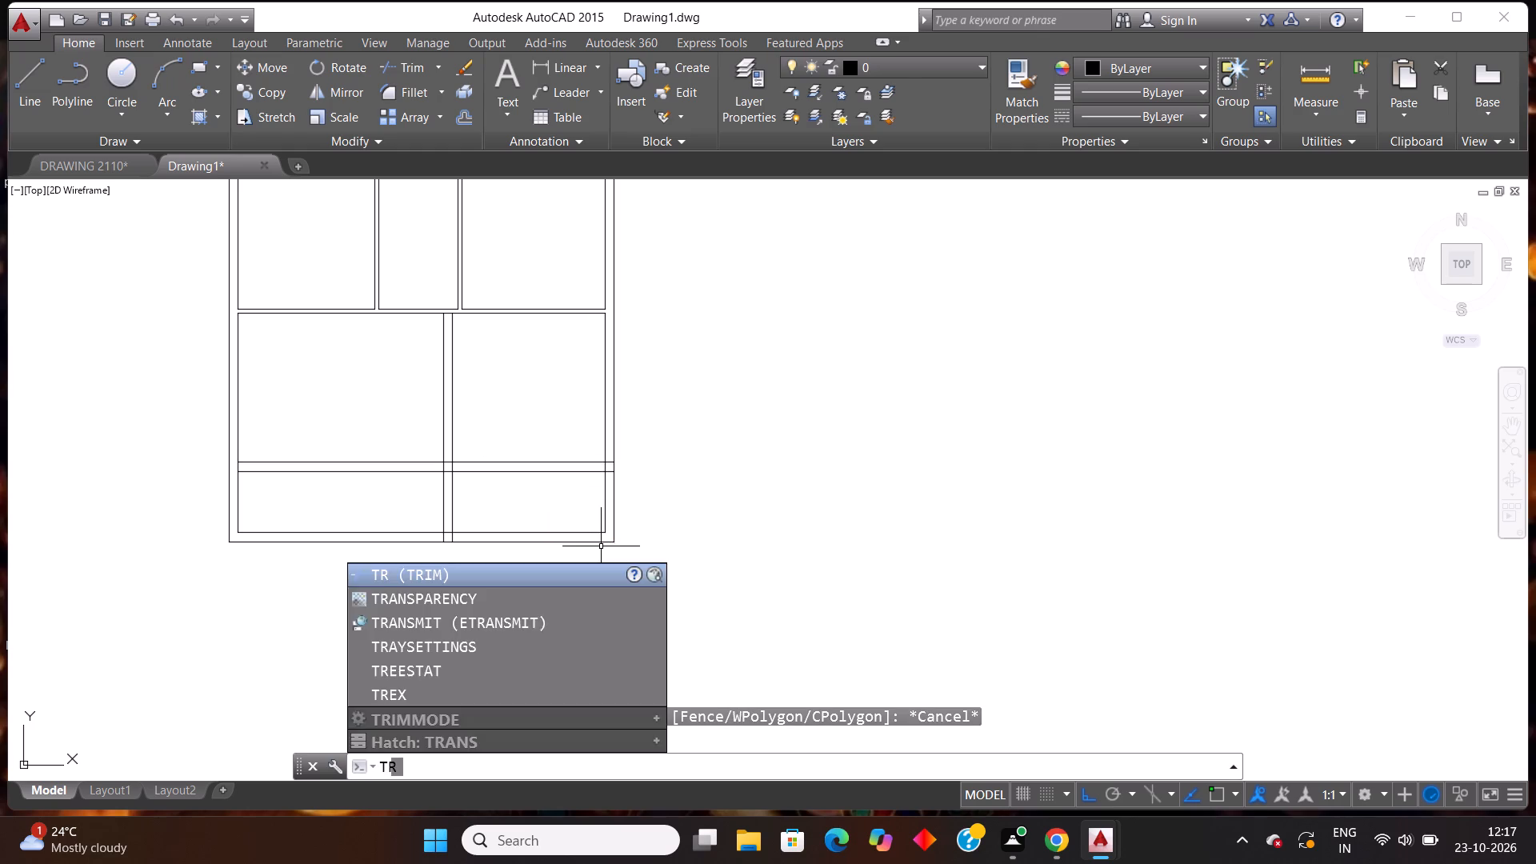
key(Return)
key(Return)
click(545, 491)
click(504, 435)
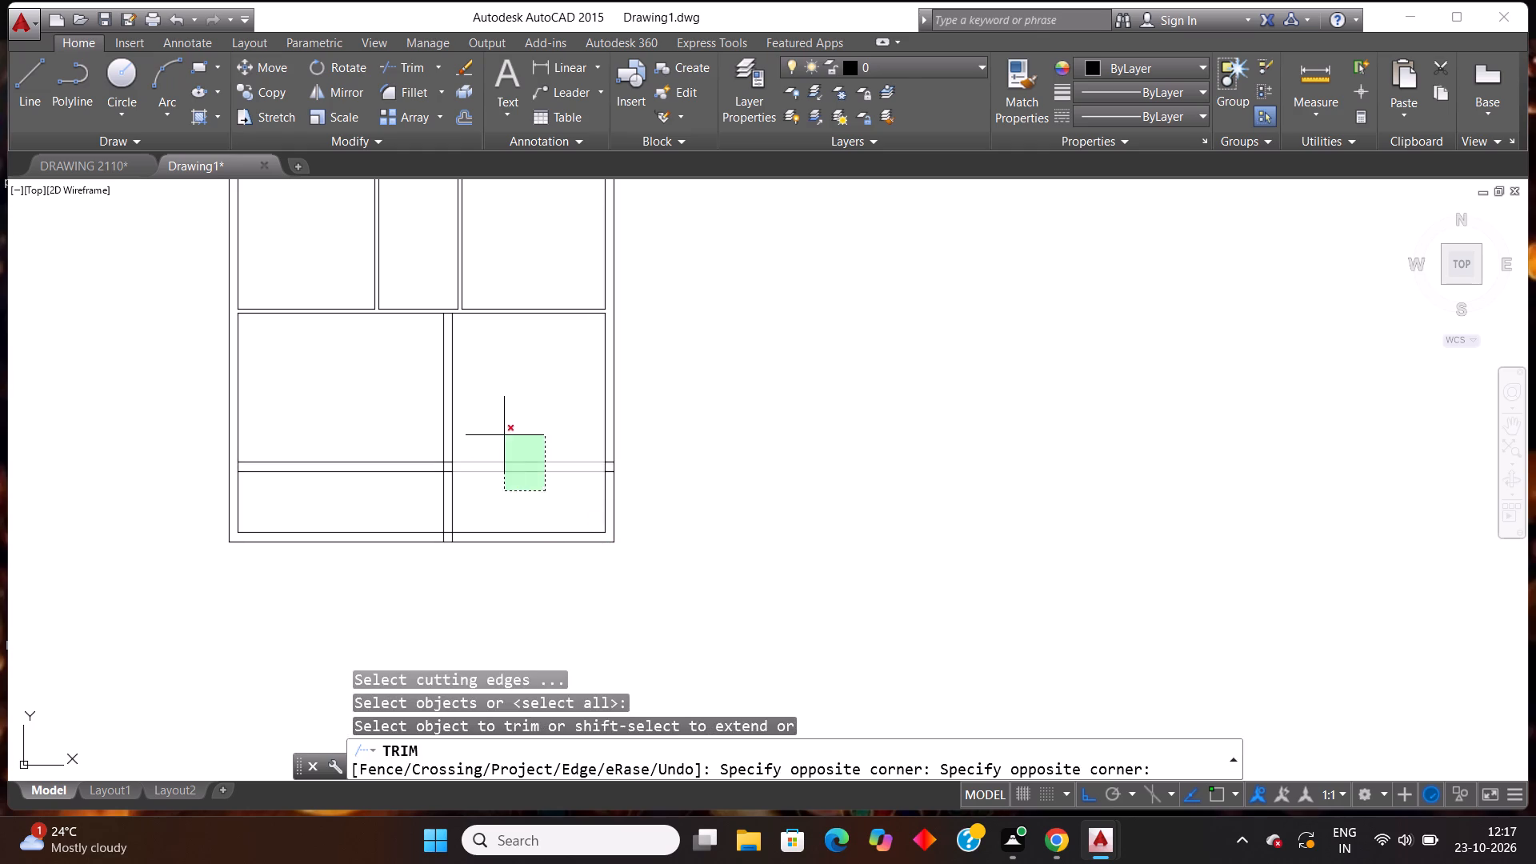
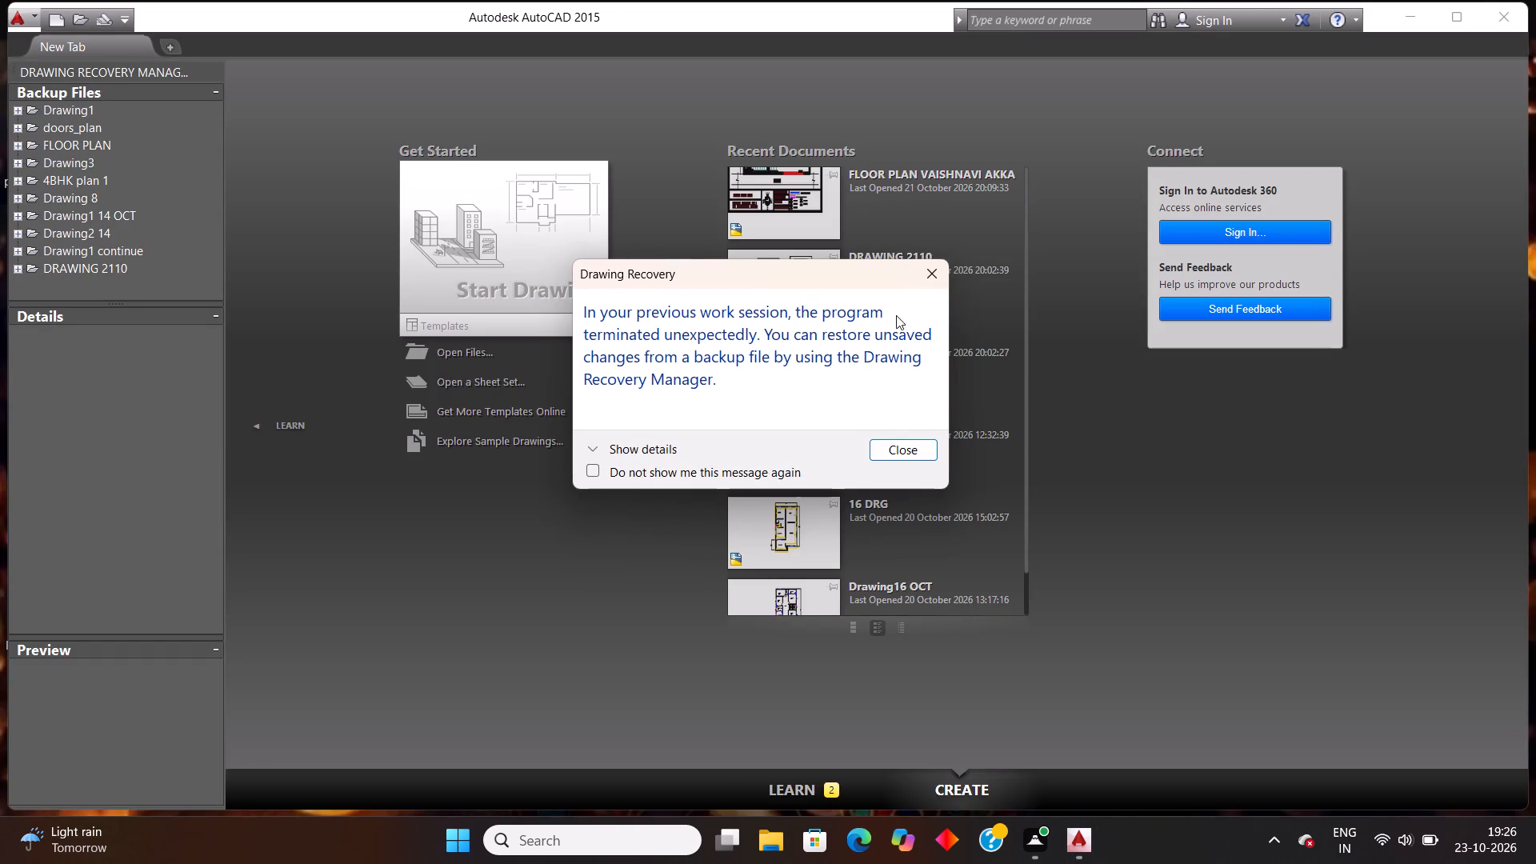
Dismiss the Drawing Recovery message to return to the start page.
click(676, 370)
click(677, 390)
click(877, 455)
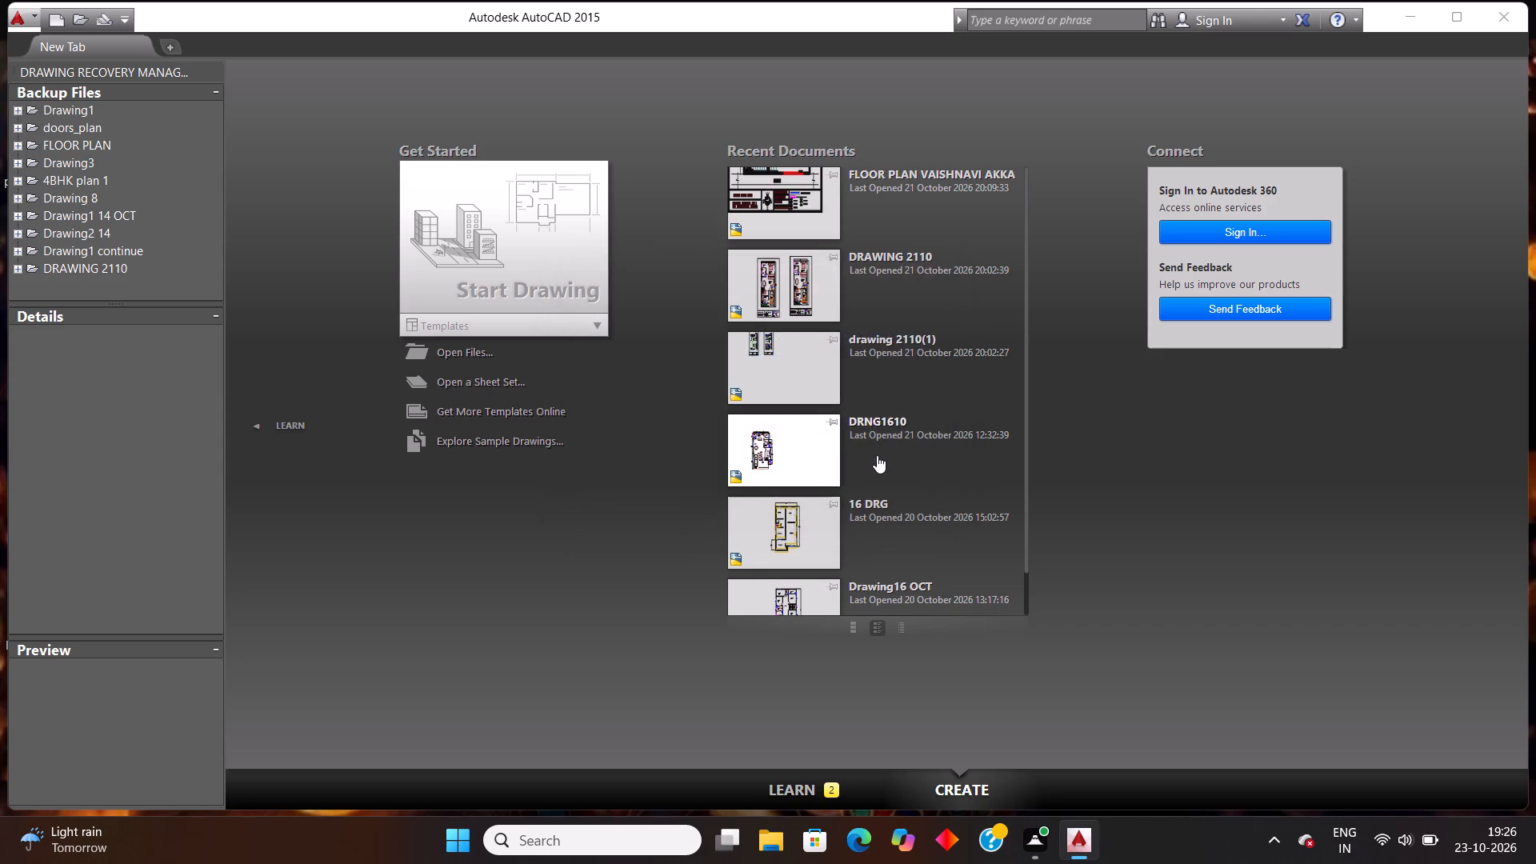
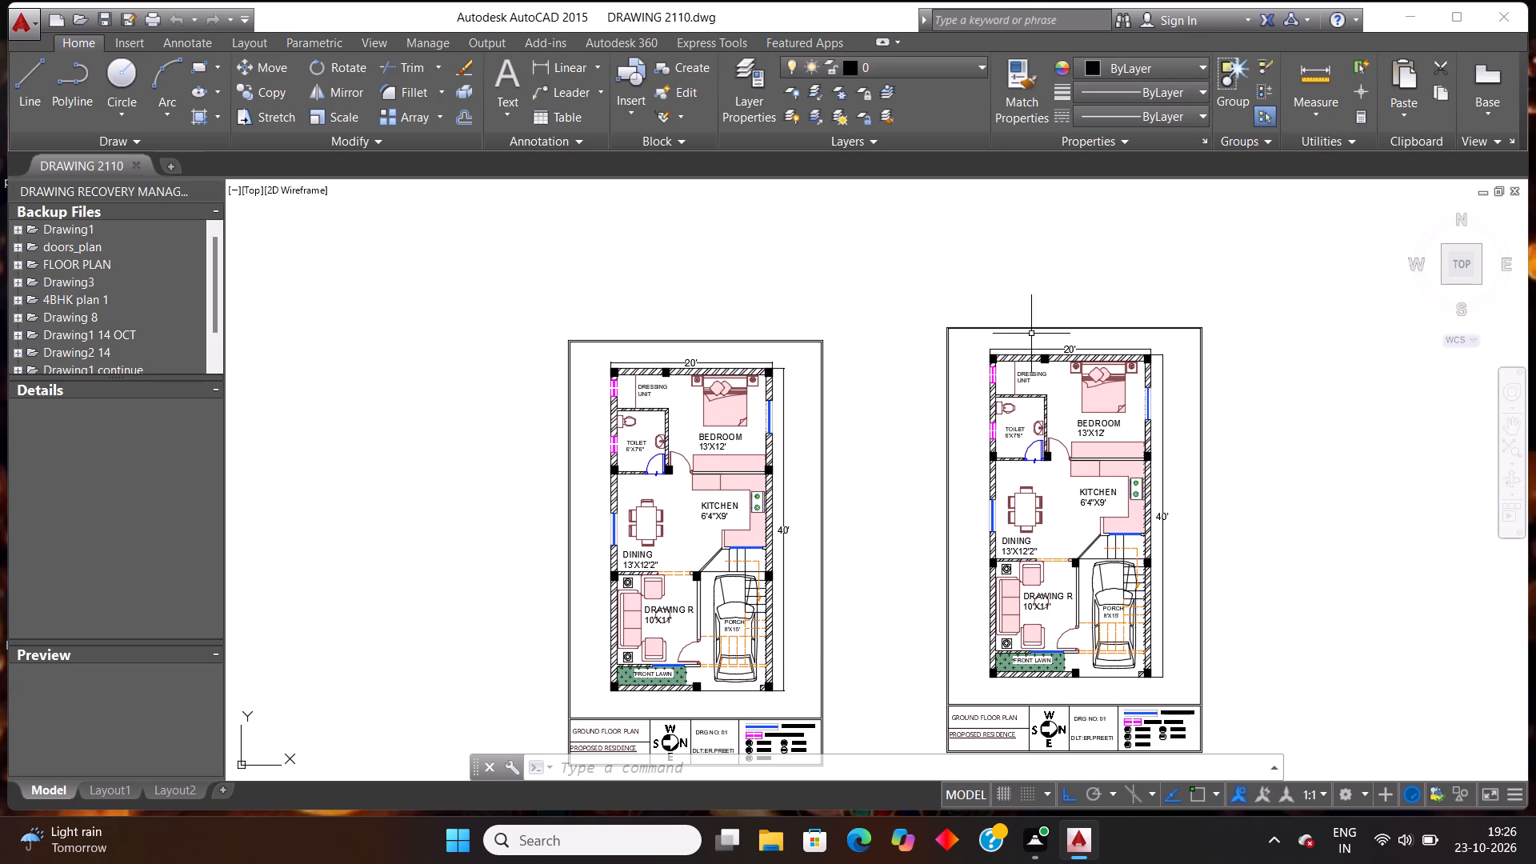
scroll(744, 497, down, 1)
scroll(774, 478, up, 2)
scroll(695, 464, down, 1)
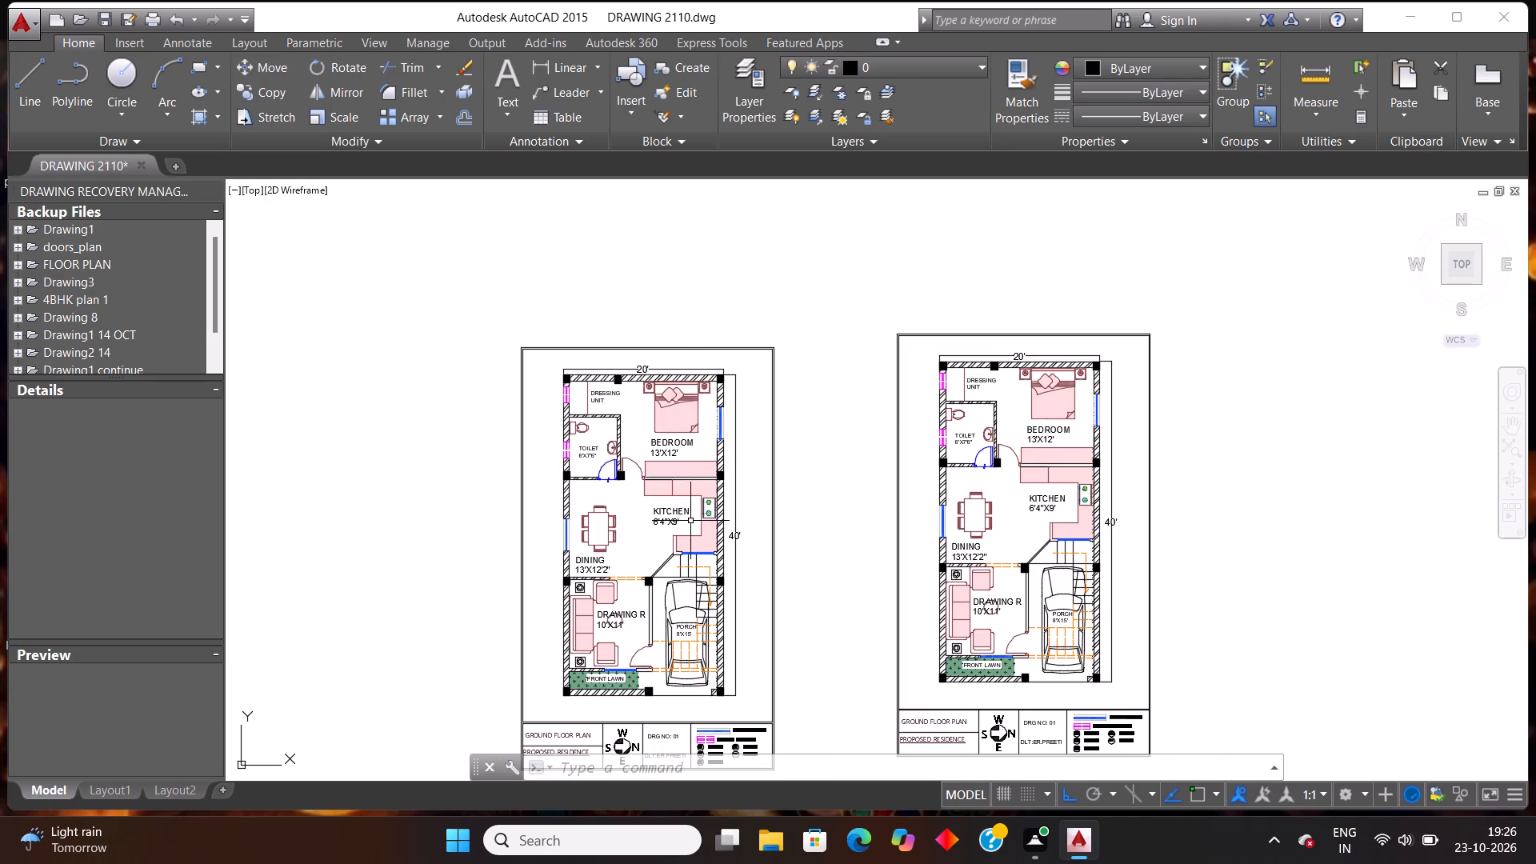
Create a new blank drawing and turn off its grid.
click(178, 165)
click(489, 407)
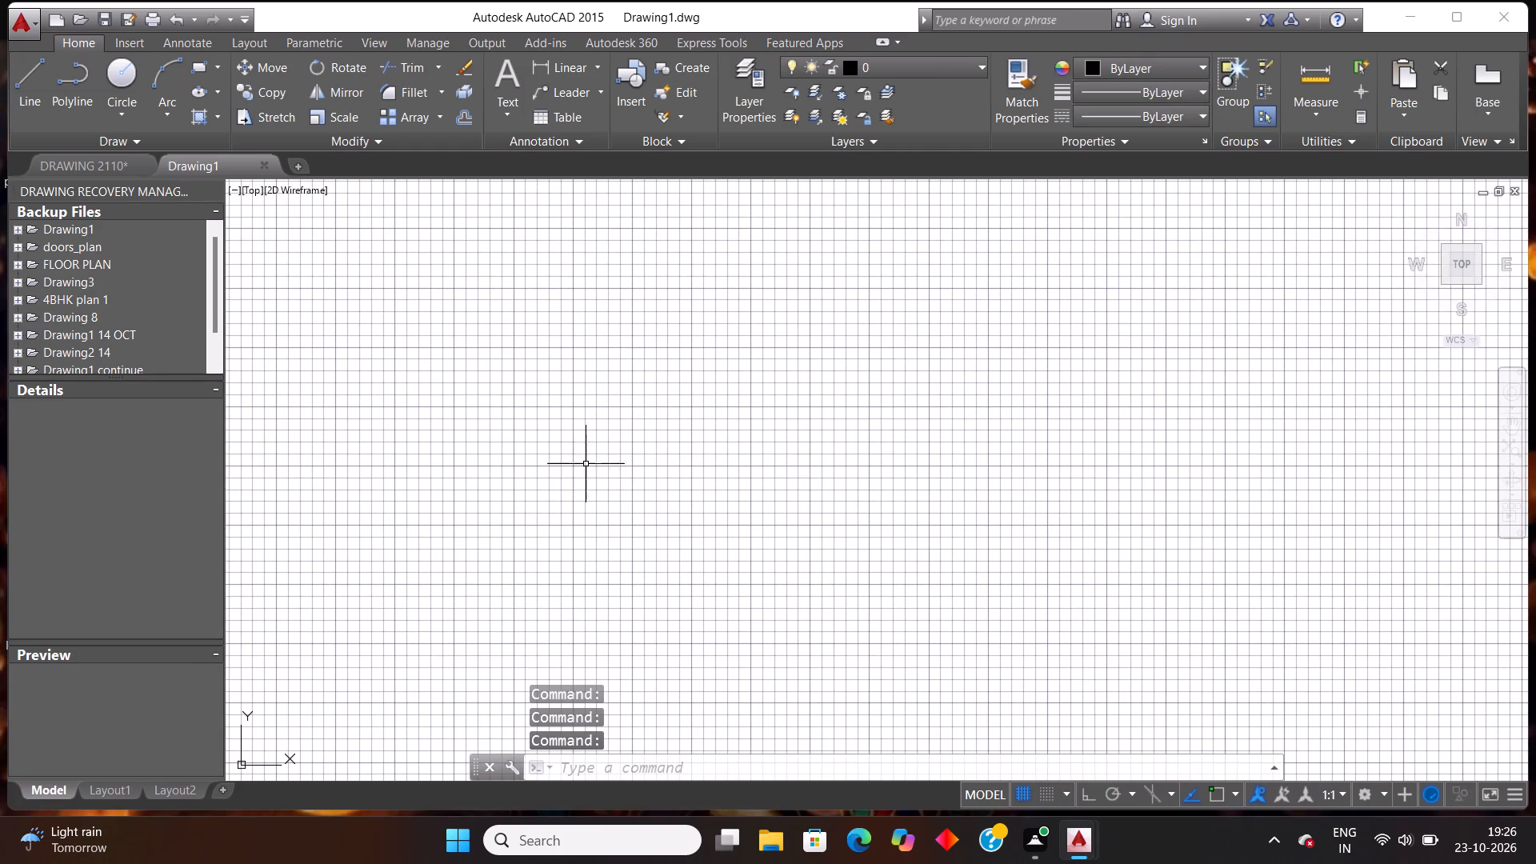
click(1026, 795)
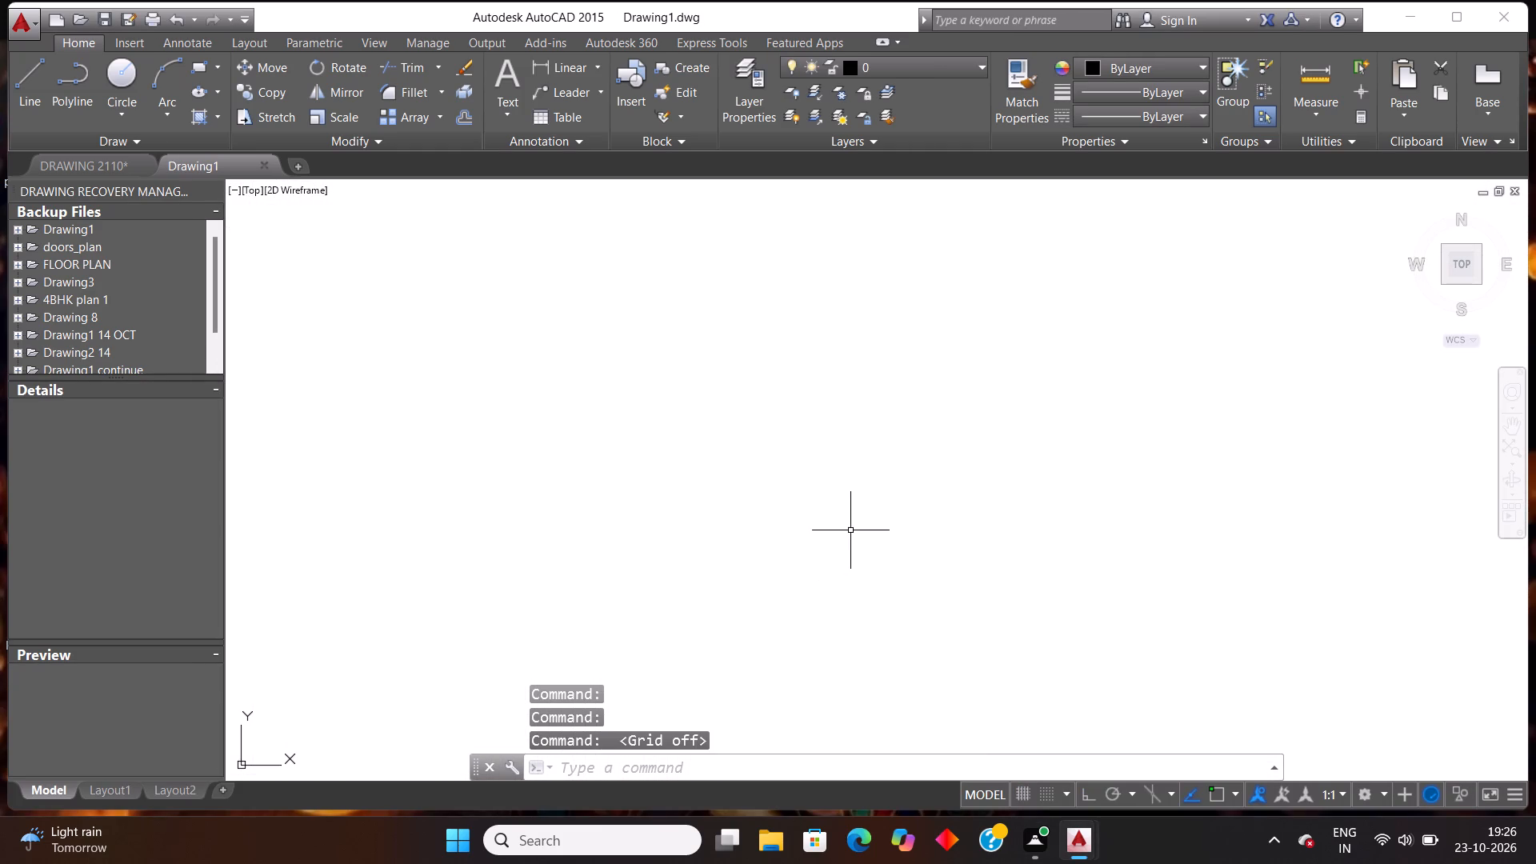
Configure the drawing units to Engineering length with 0'-0" precision and an insertion scale of inches.
scroll(851, 530, down, 1)
key(u)
key(n)
key(Return)
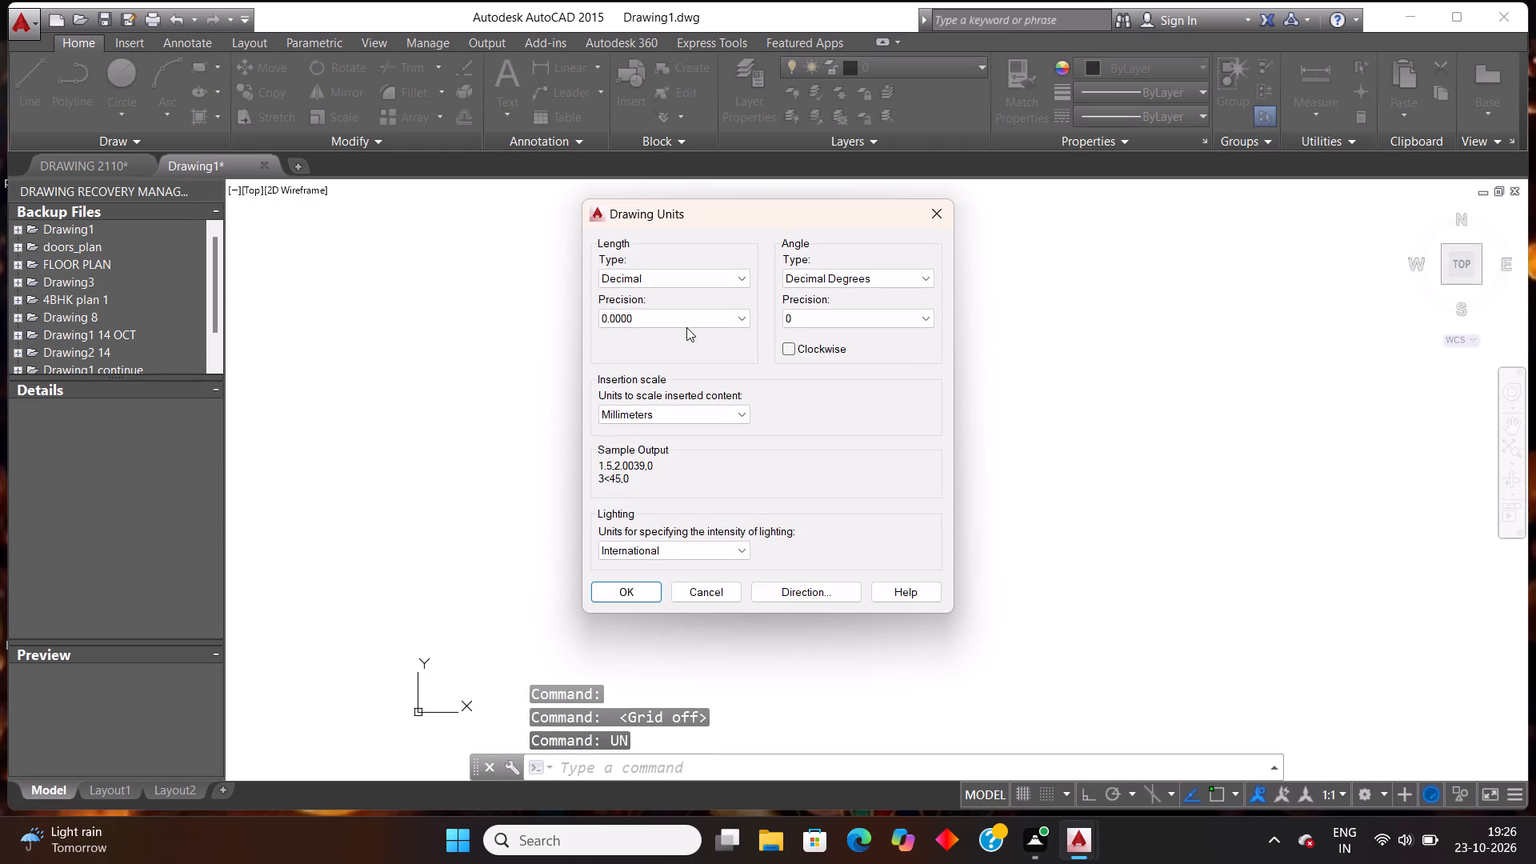
click(691, 283)
click(638, 319)
click(639, 312)
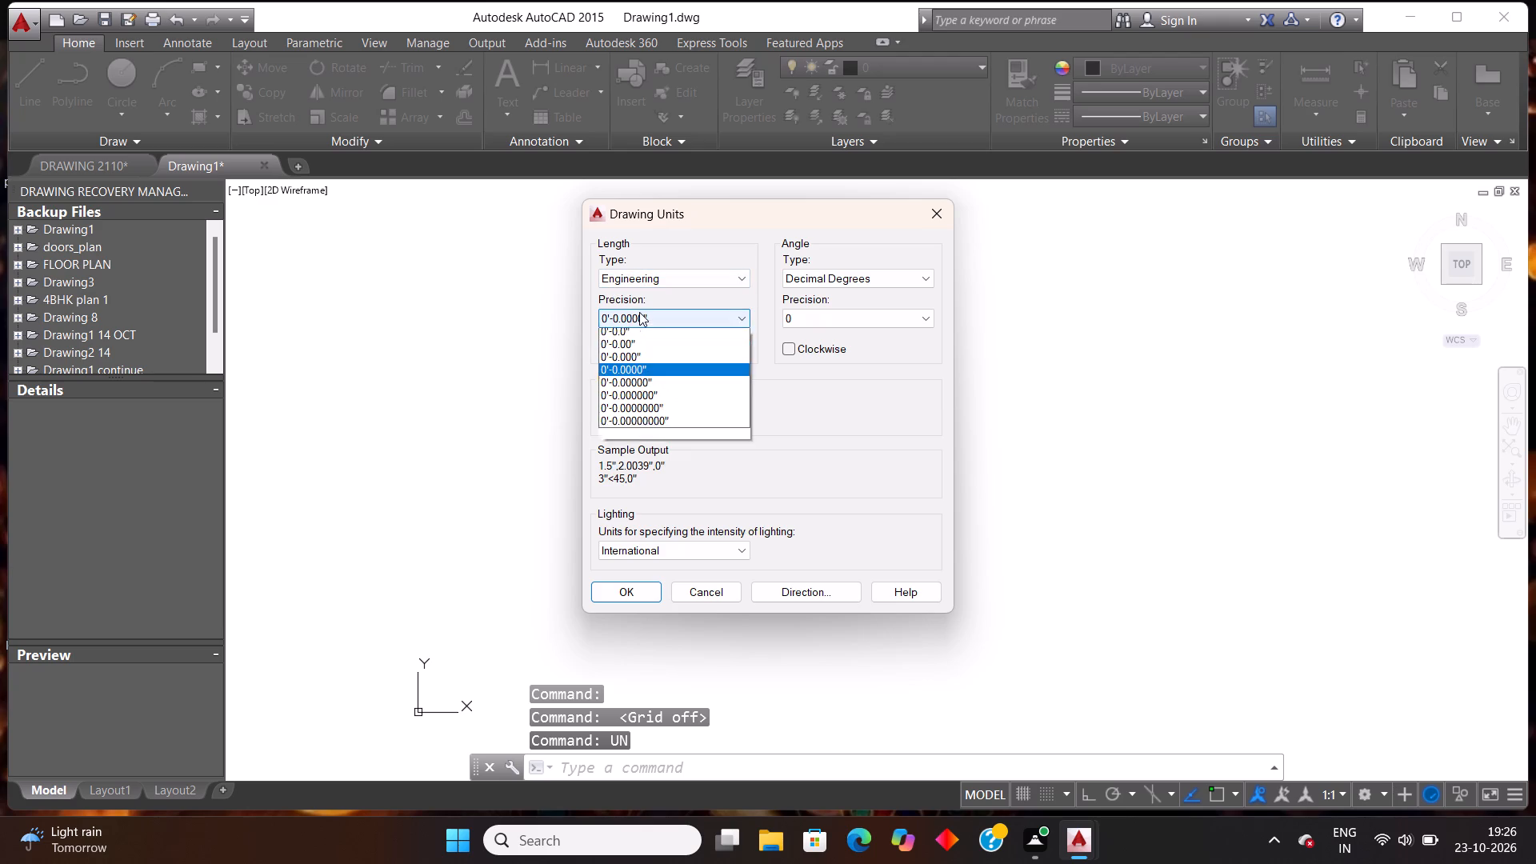
click(629, 332)
click(662, 415)
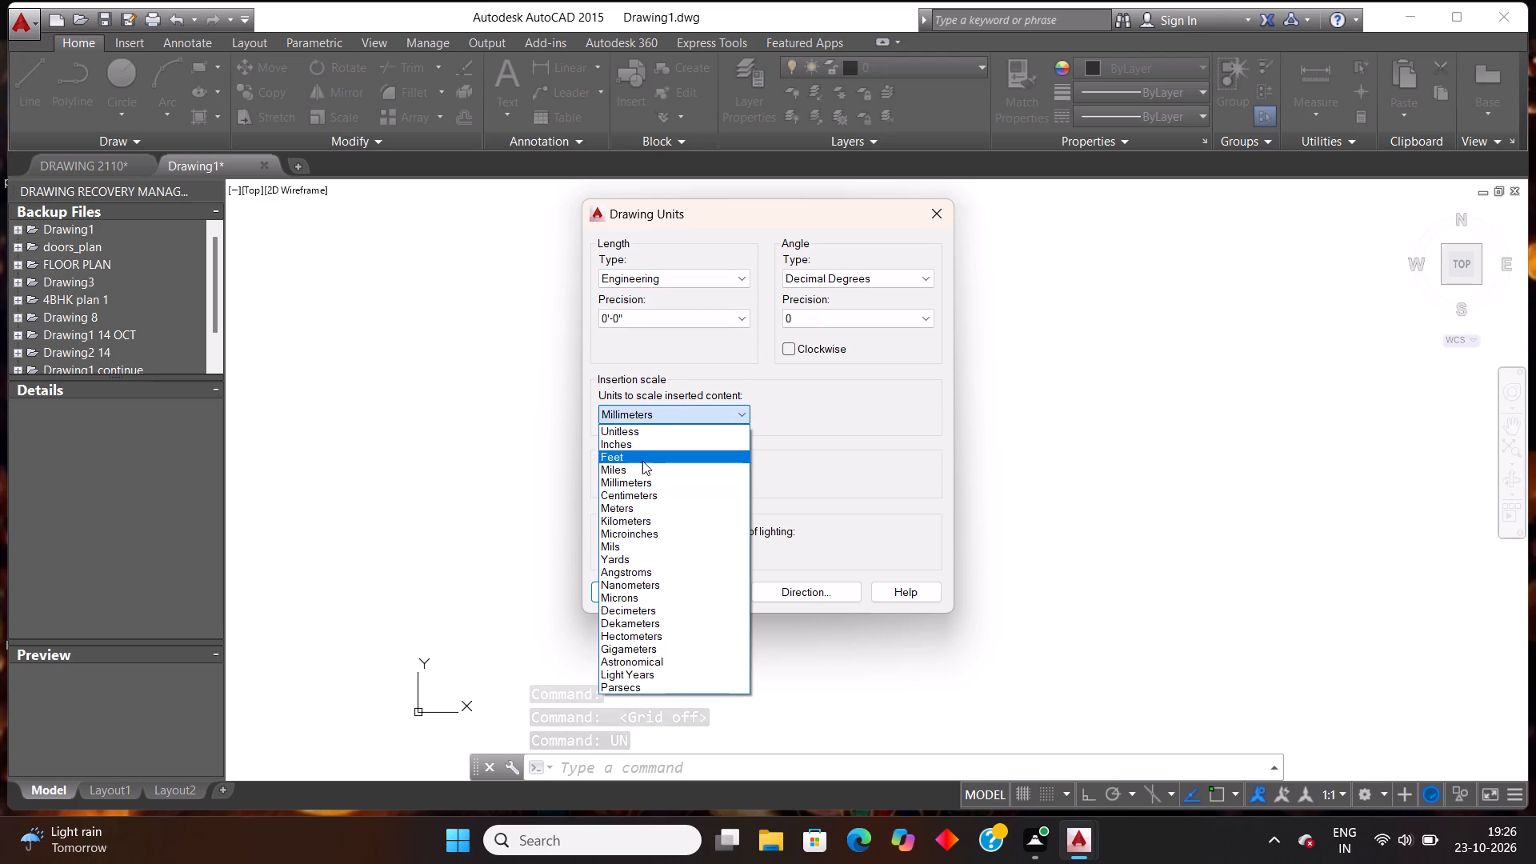
click(642, 444)
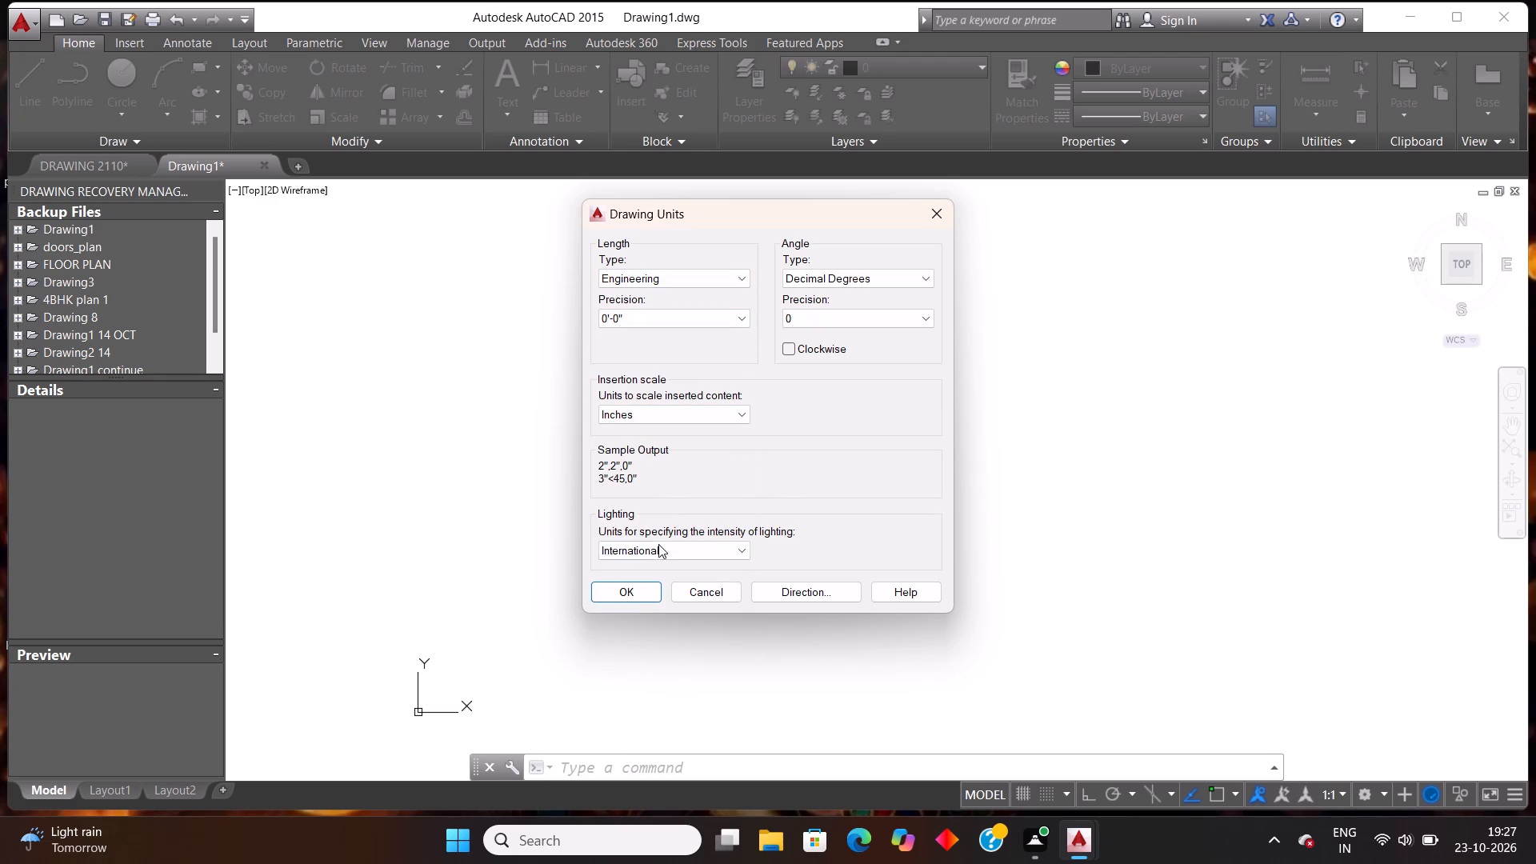
click(635, 604)
click(634, 598)
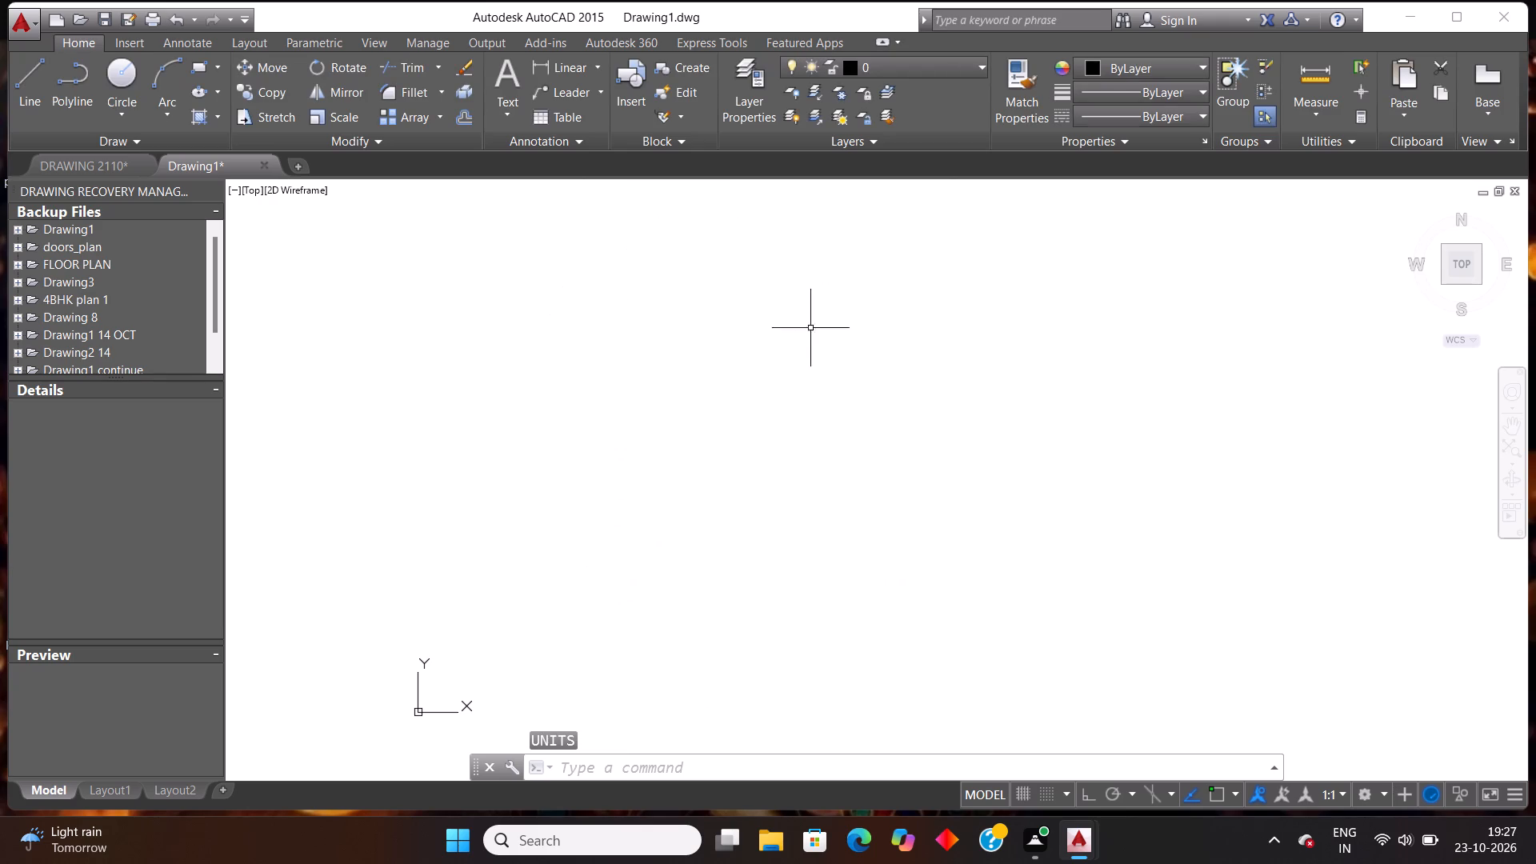
Modify the Standard dimension style's primary units to Engineering format with 0'-0" precision.
key(d)
key(Return)
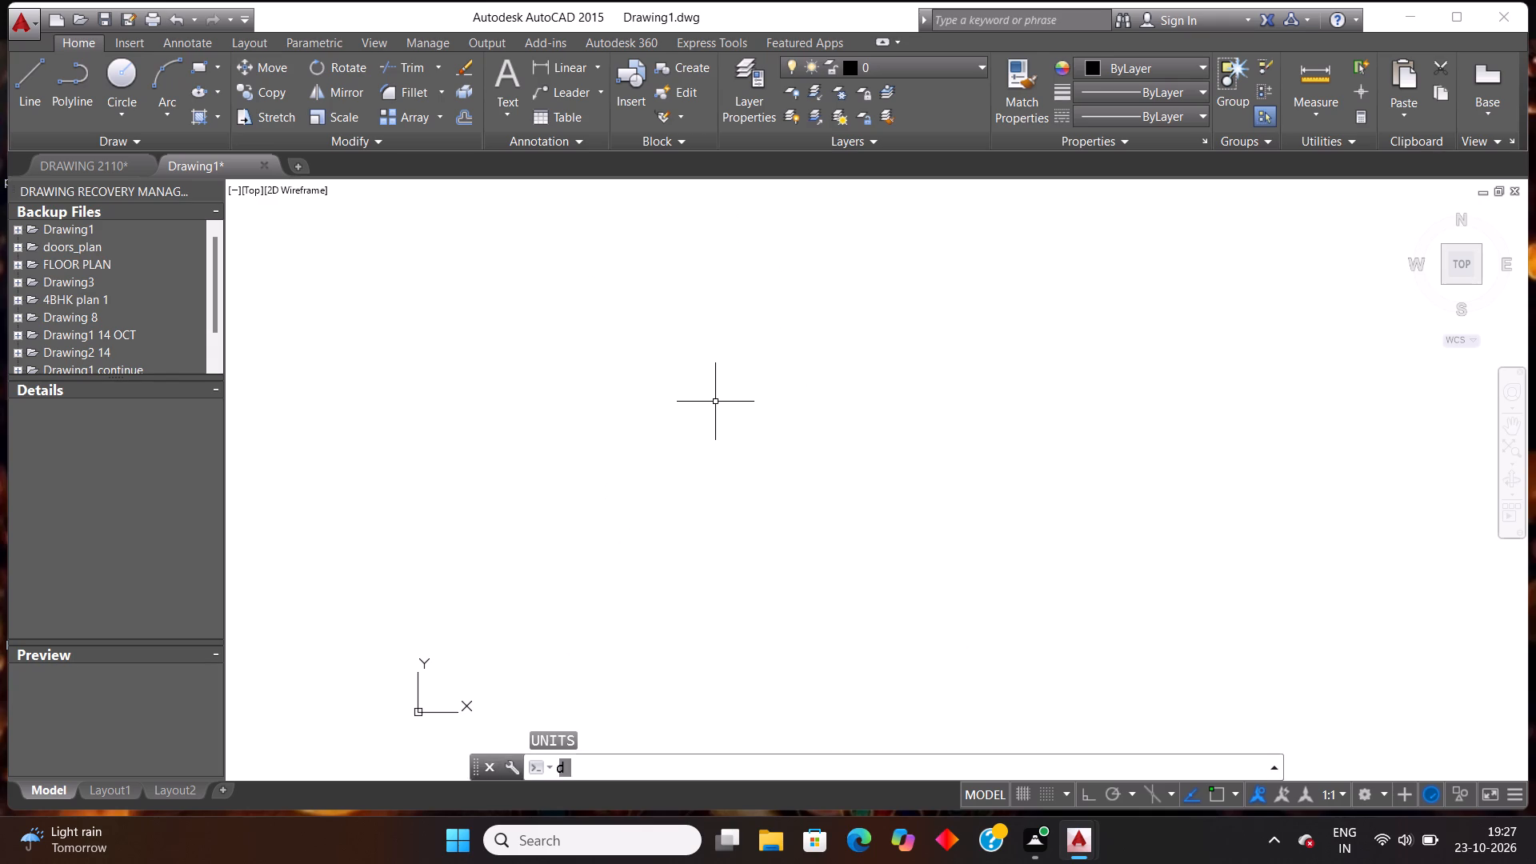
click(564, 338)
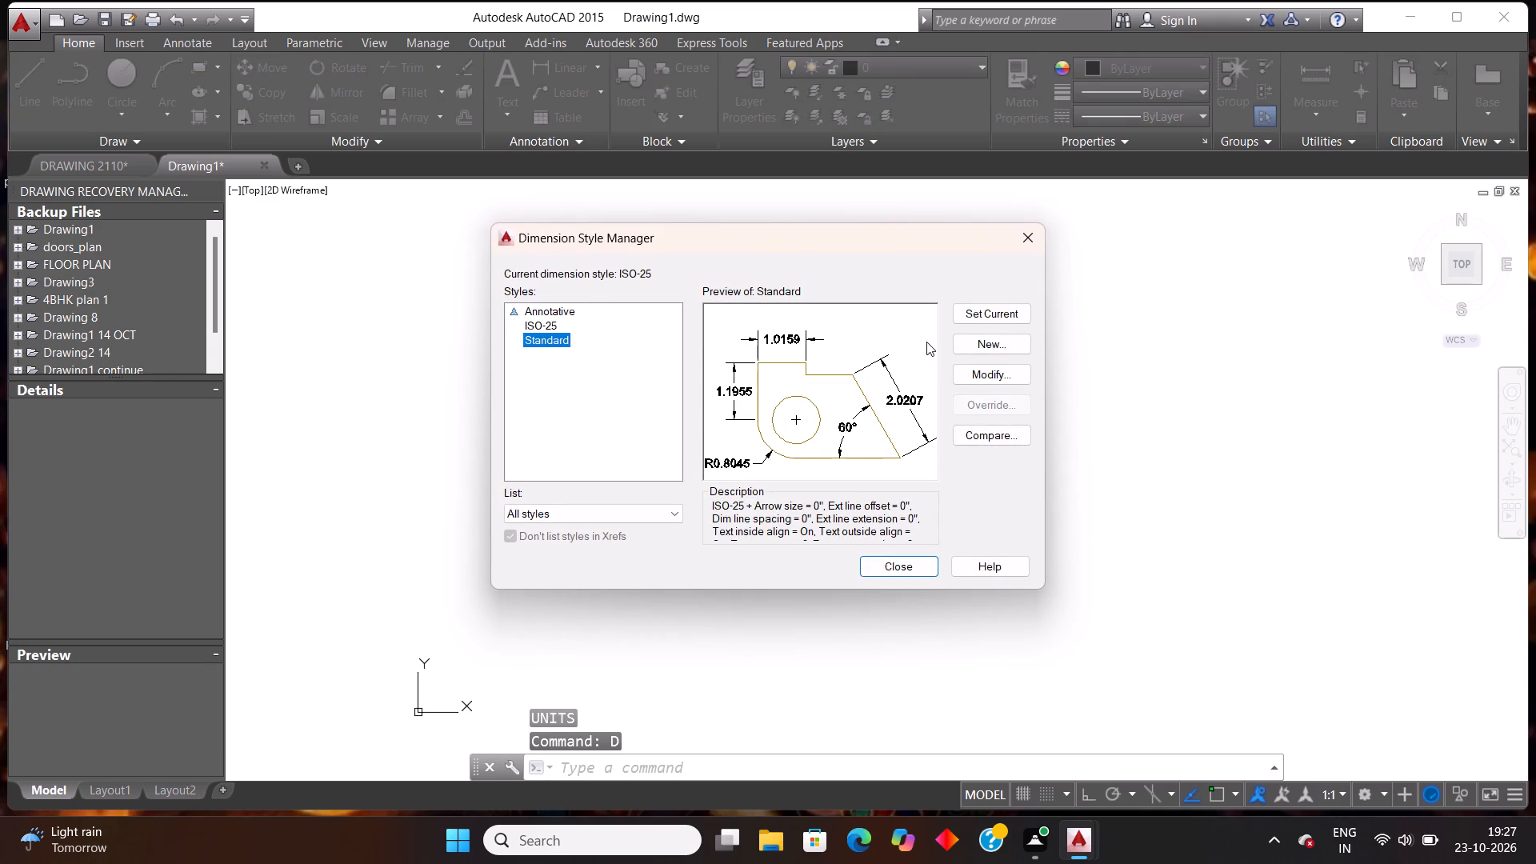
click(978, 375)
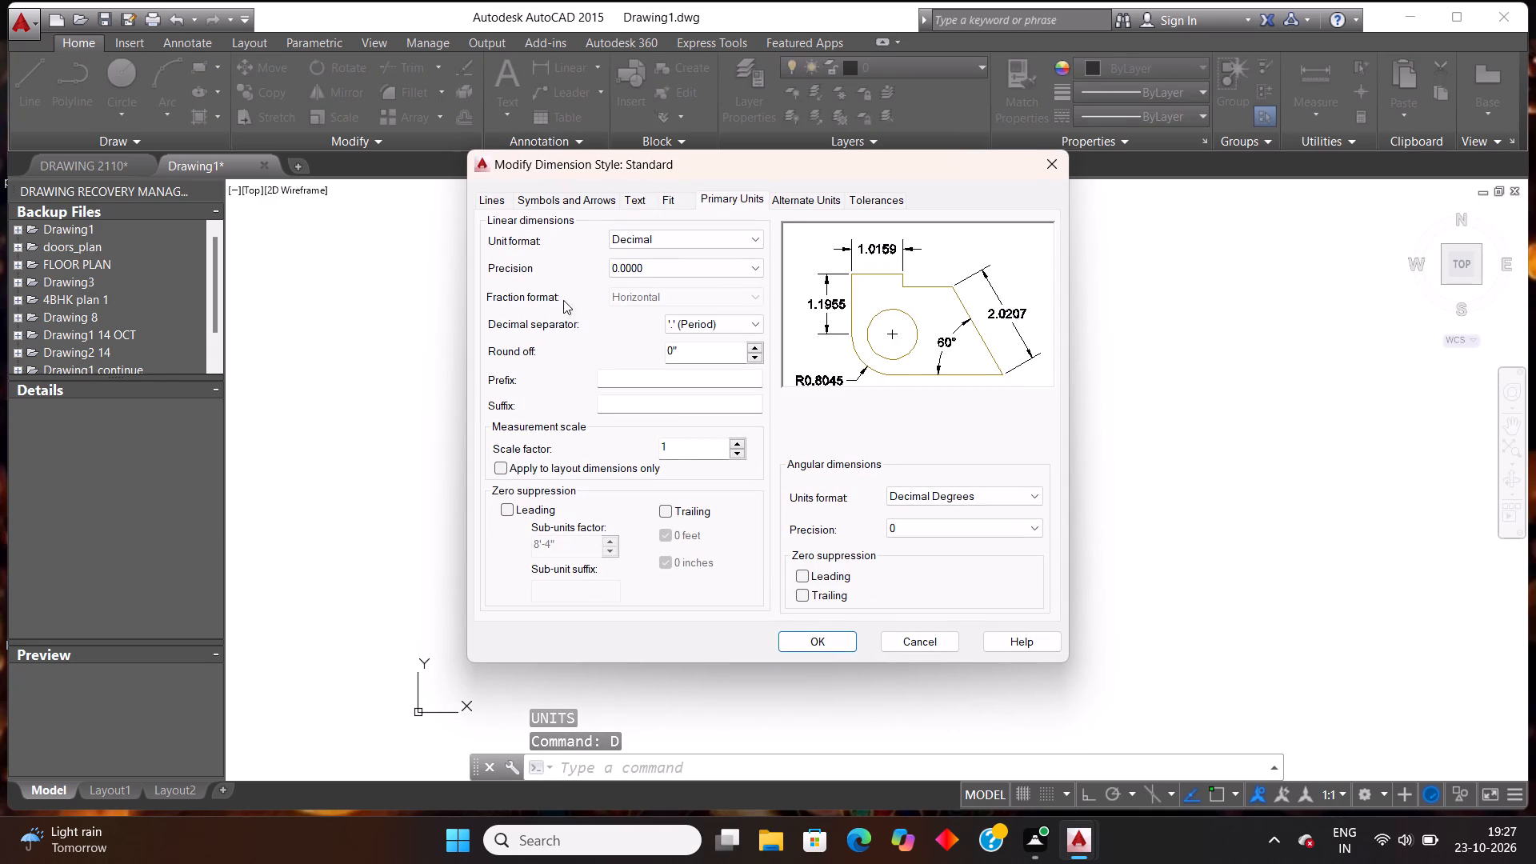
click(661, 246)
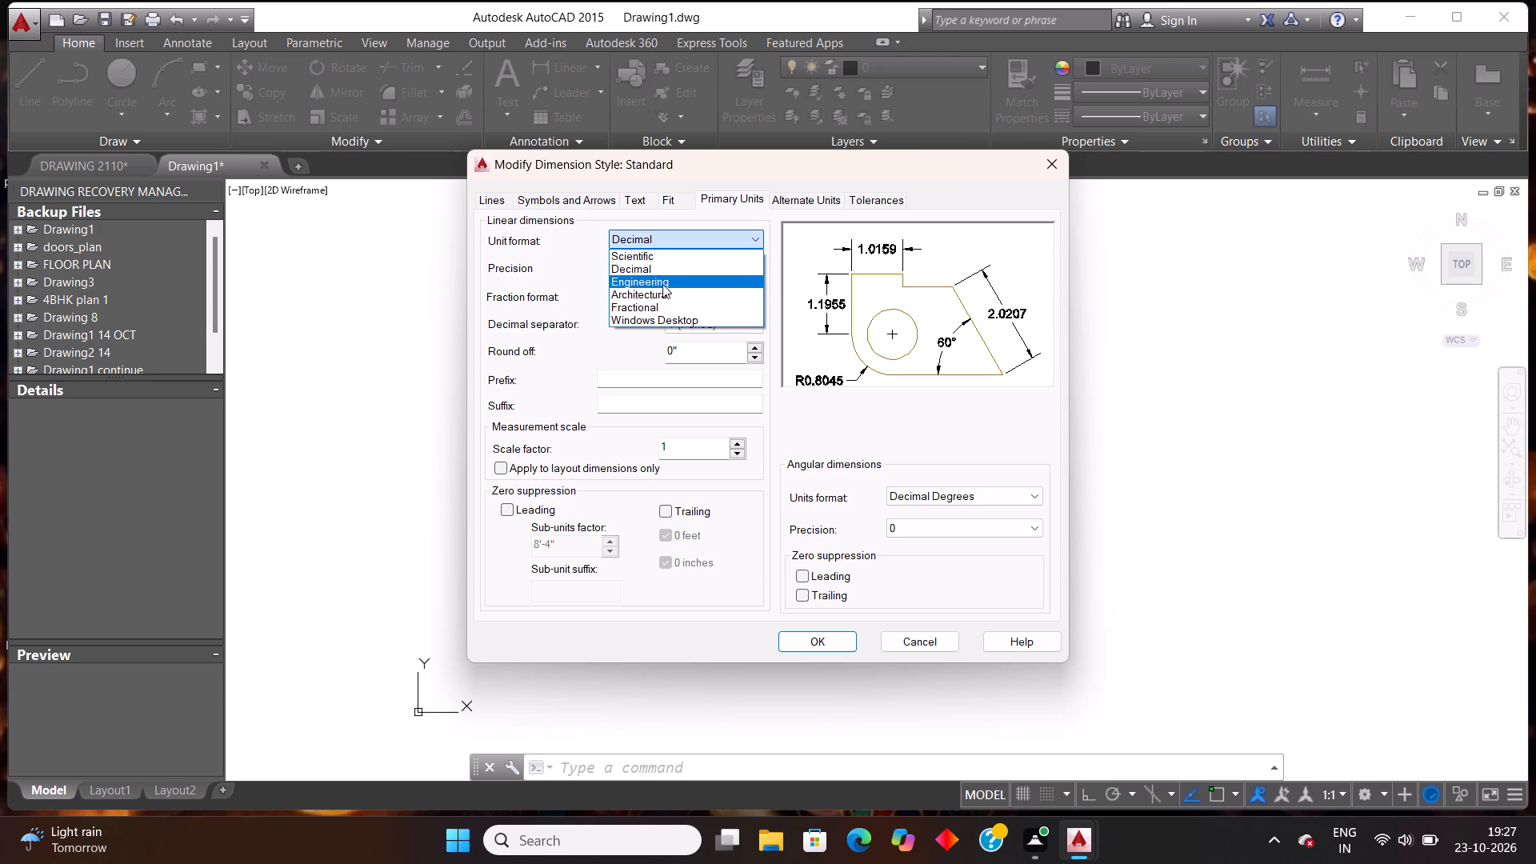
click(673, 282)
click(664, 262)
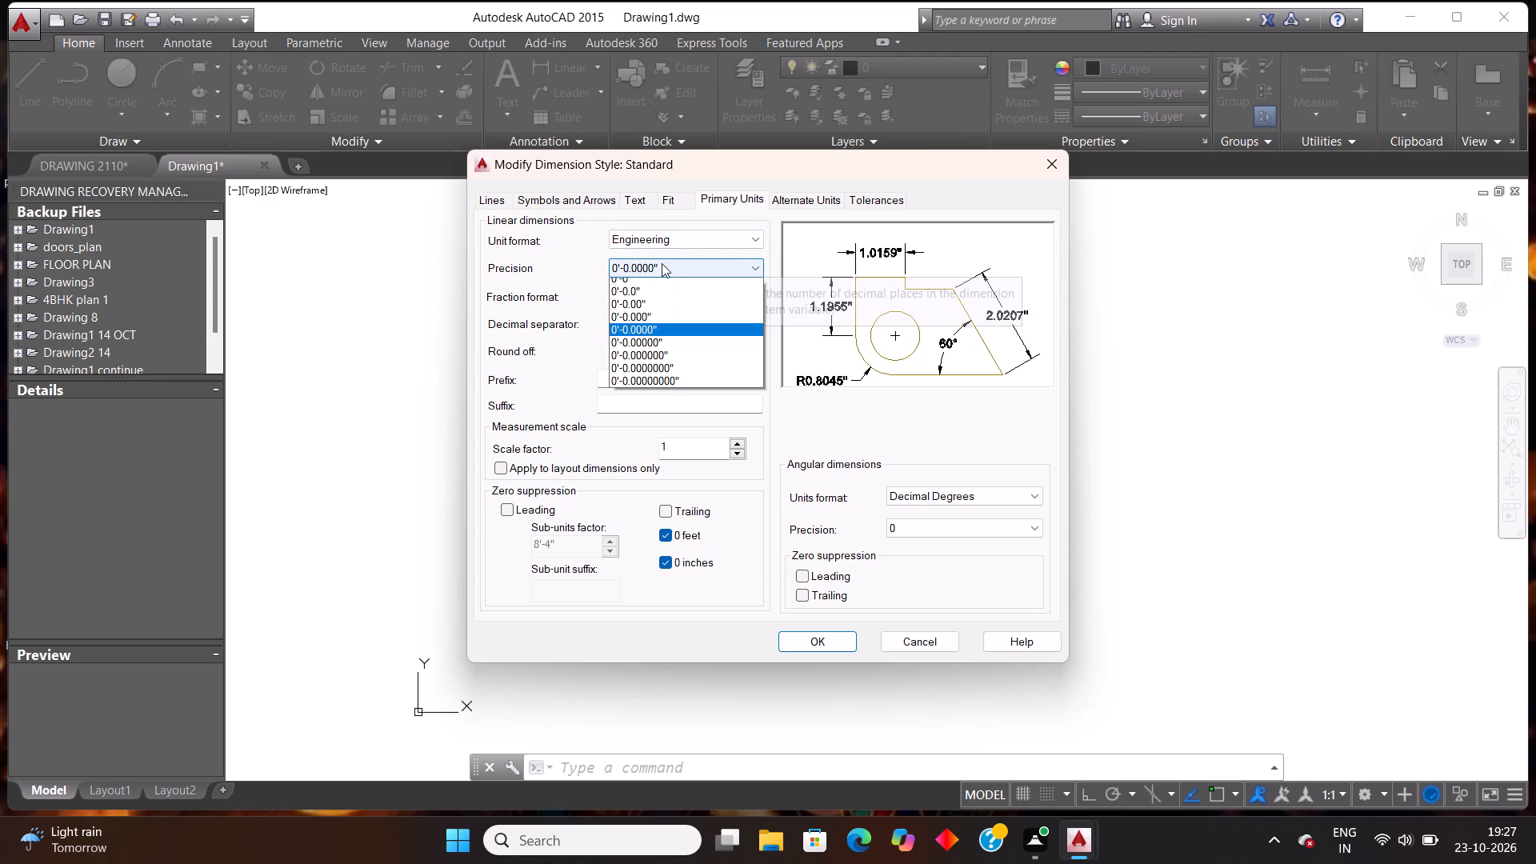
click(648, 279)
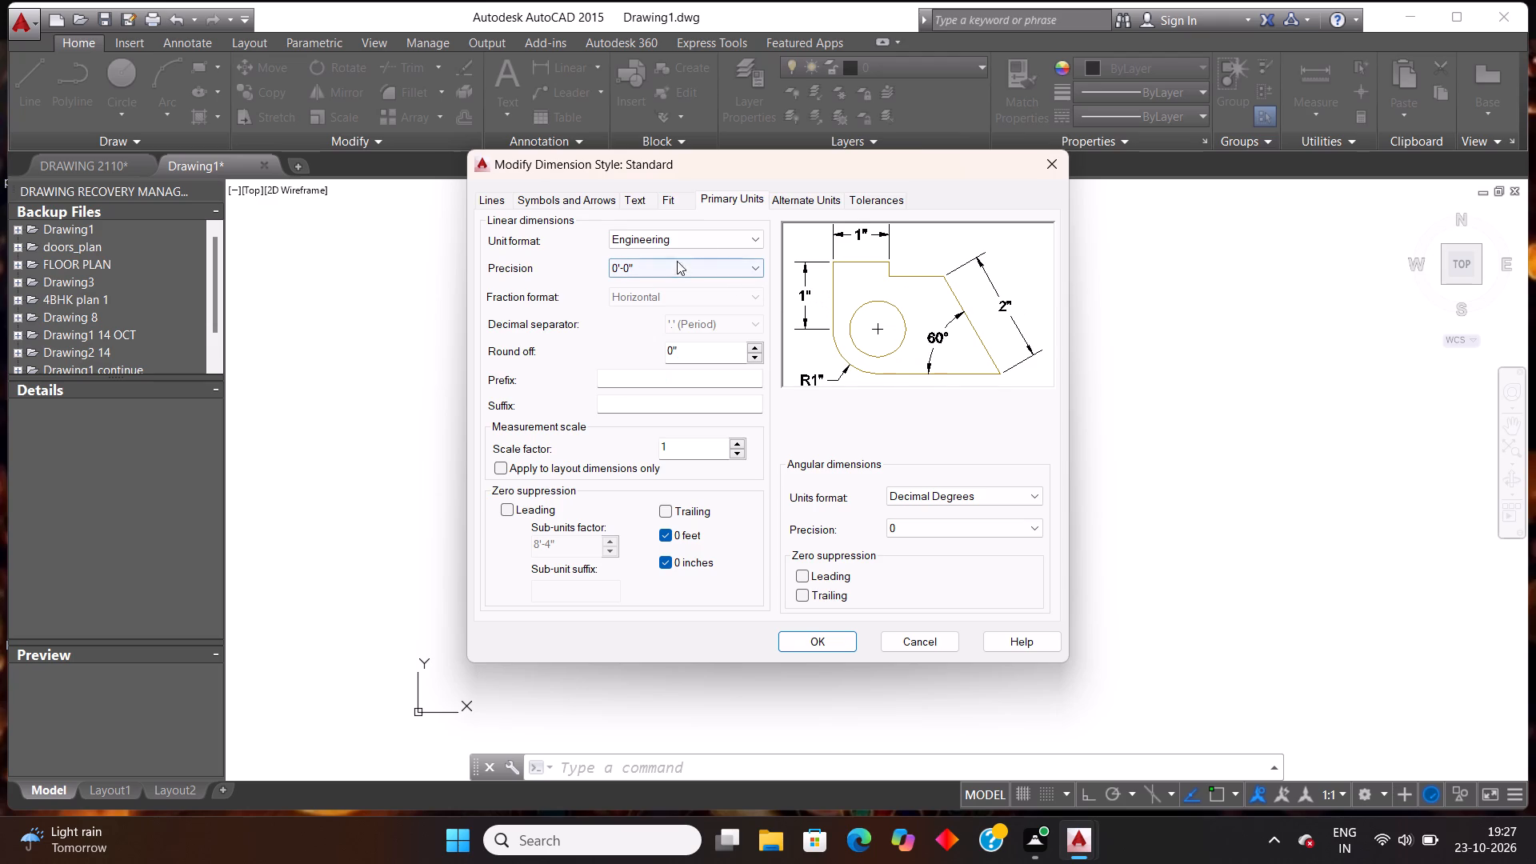
scroll(650, 256, down, 2)
scroll(698, 318, down, 2)
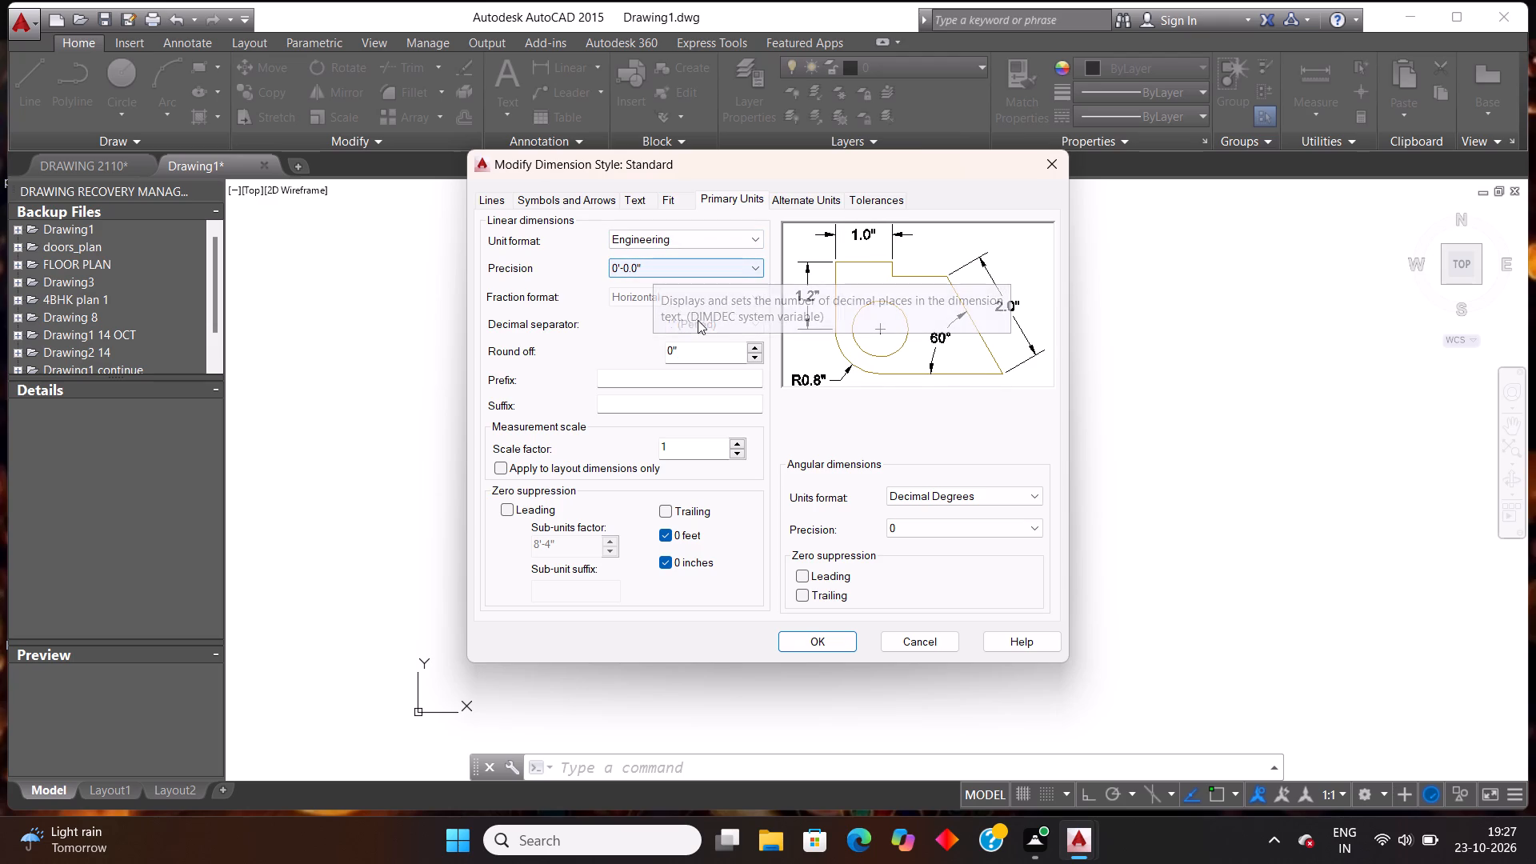
click(662, 276)
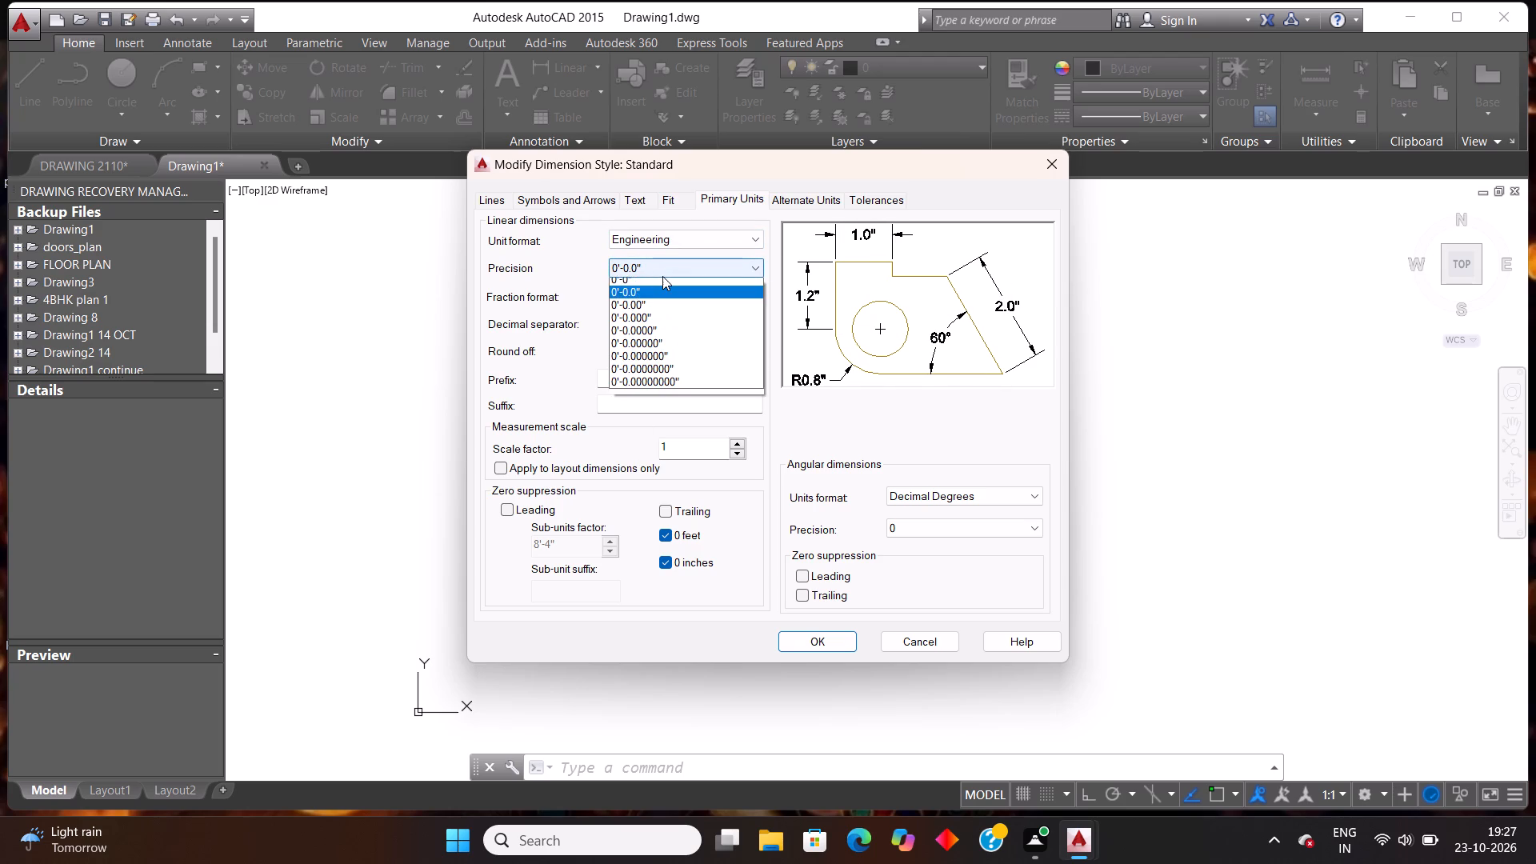
click(654, 281)
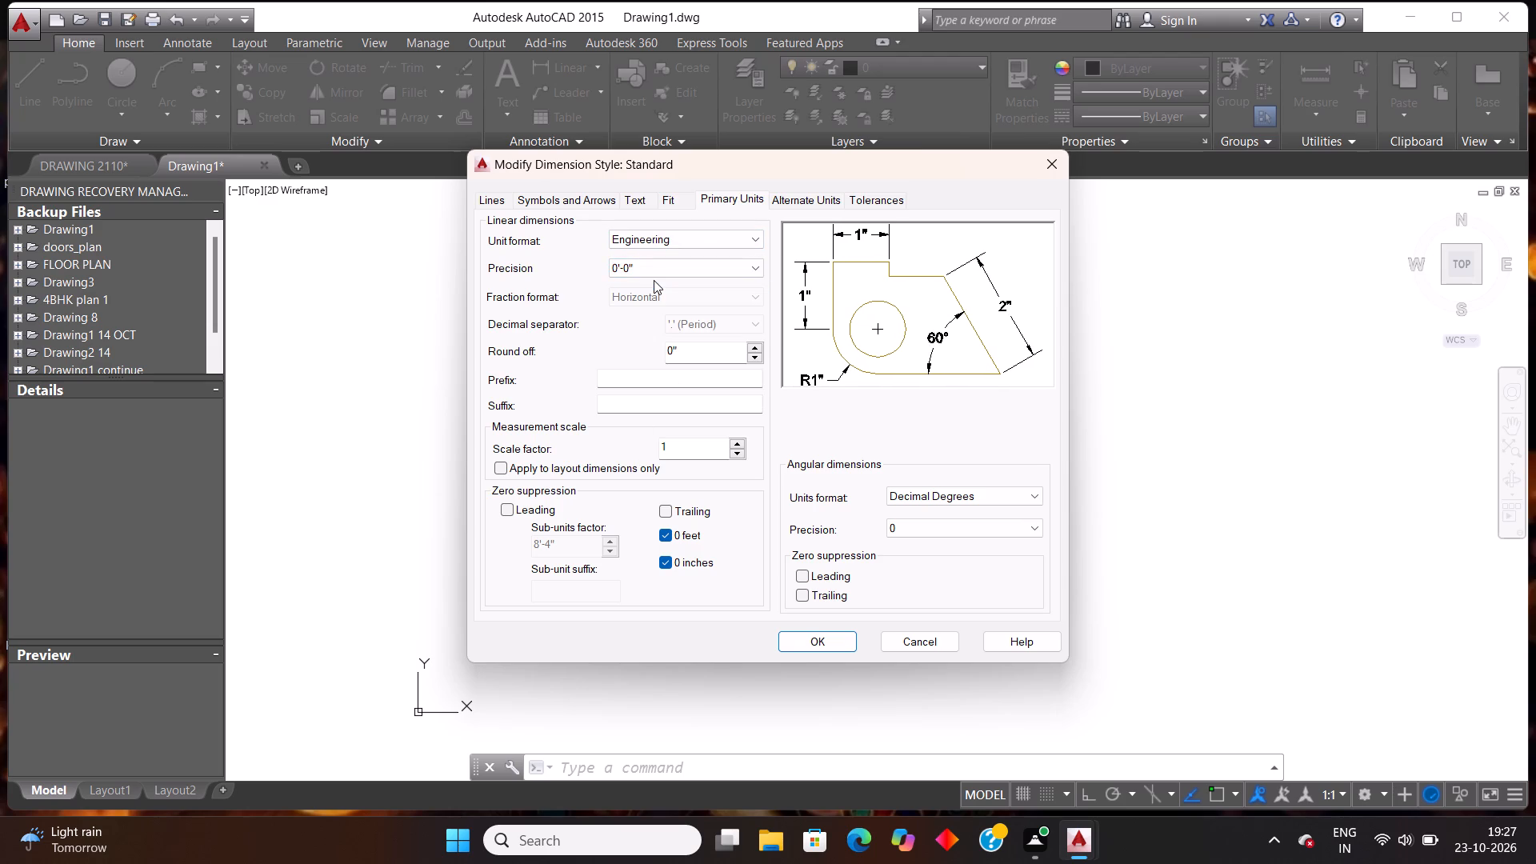
scroll(655, 288, down, 4)
click(806, 644)
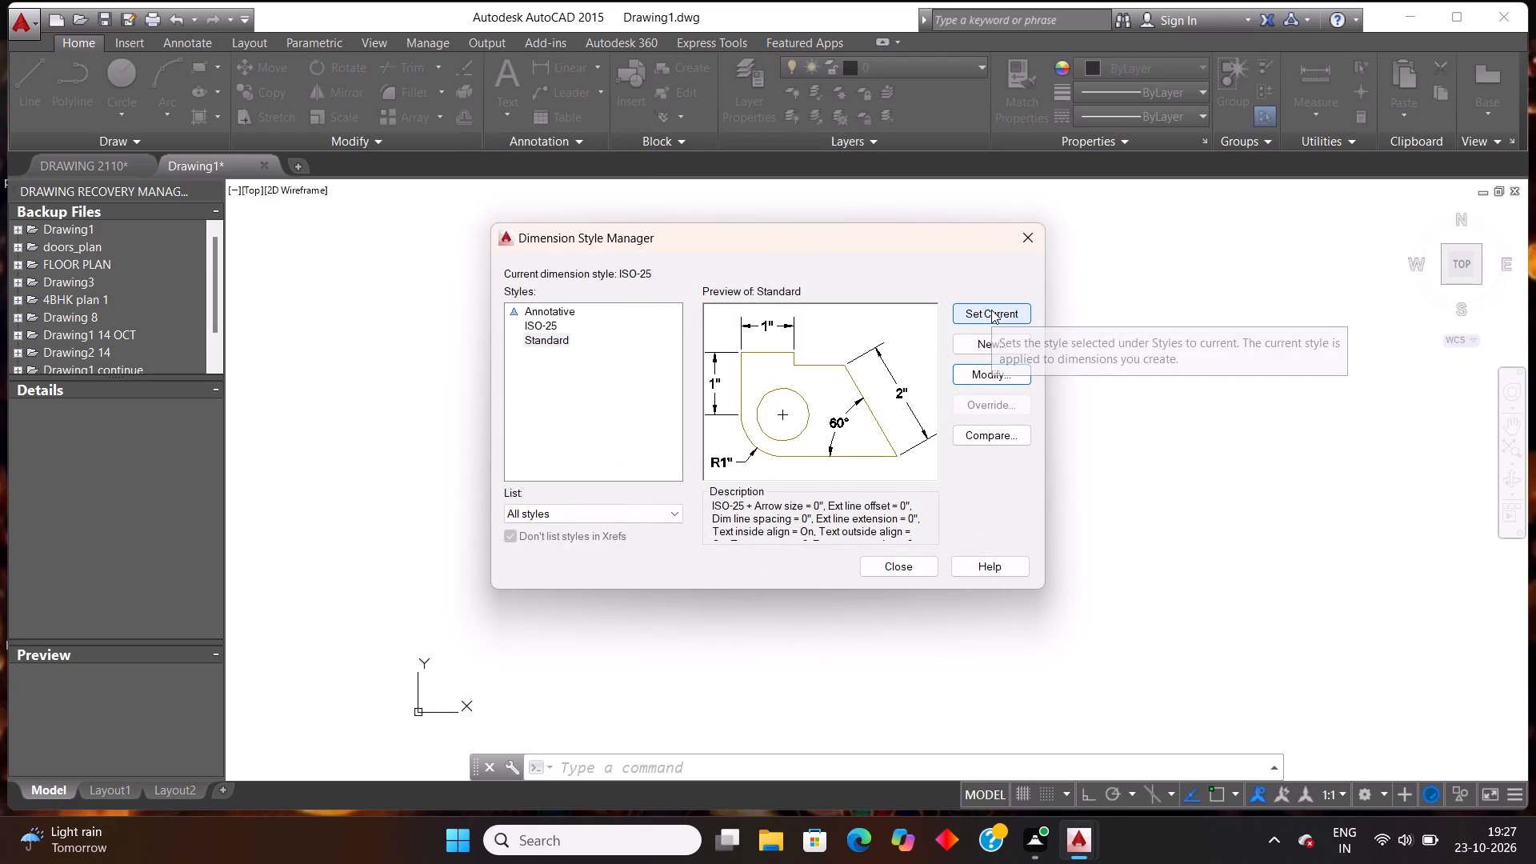
Set the Standard dimension style's text height to 0'-10.18".
click(556, 341)
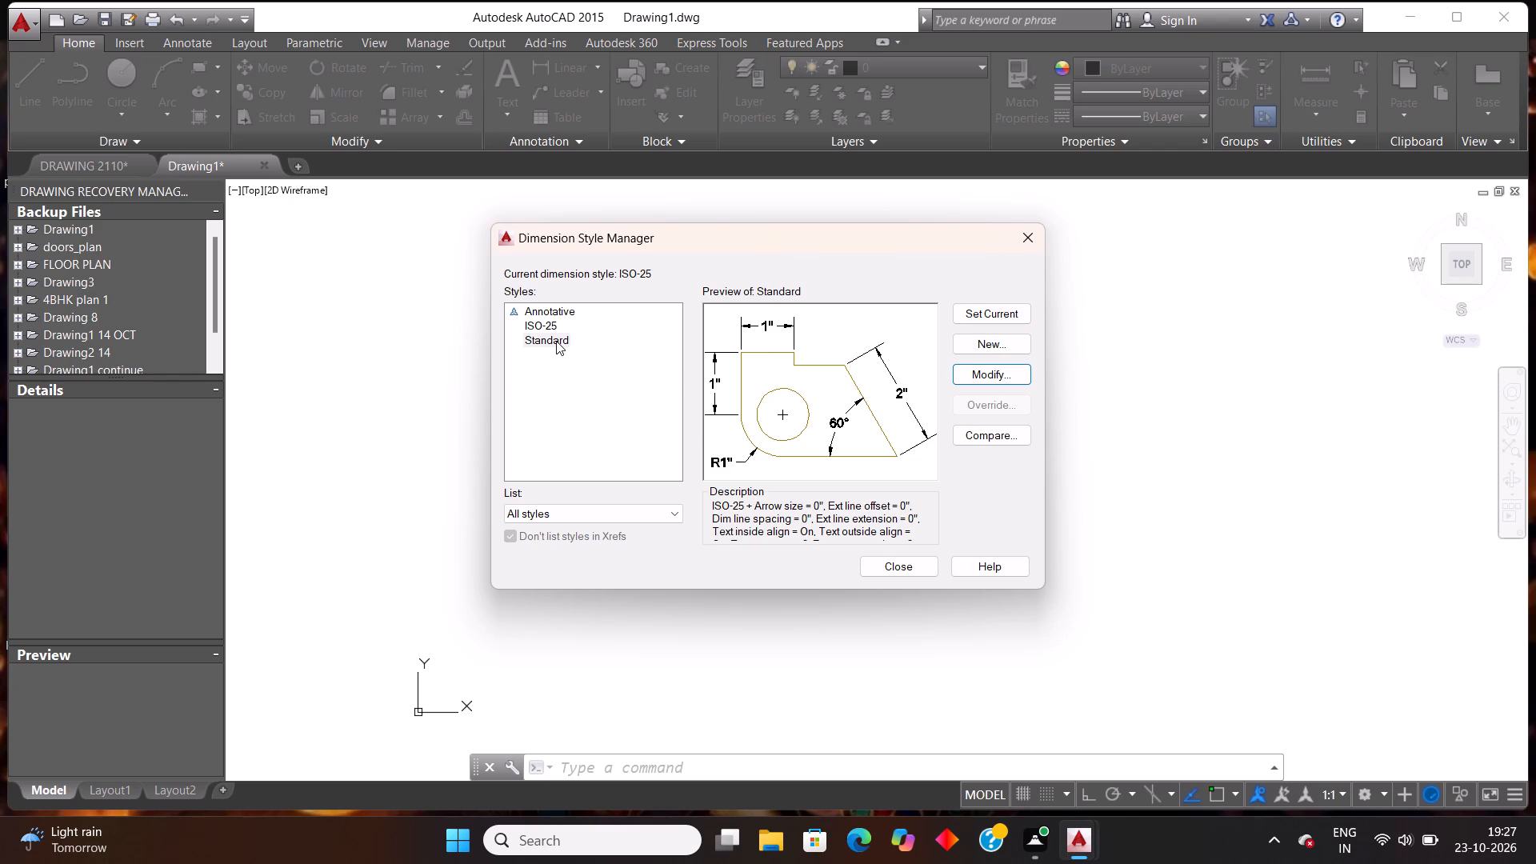
click(994, 374)
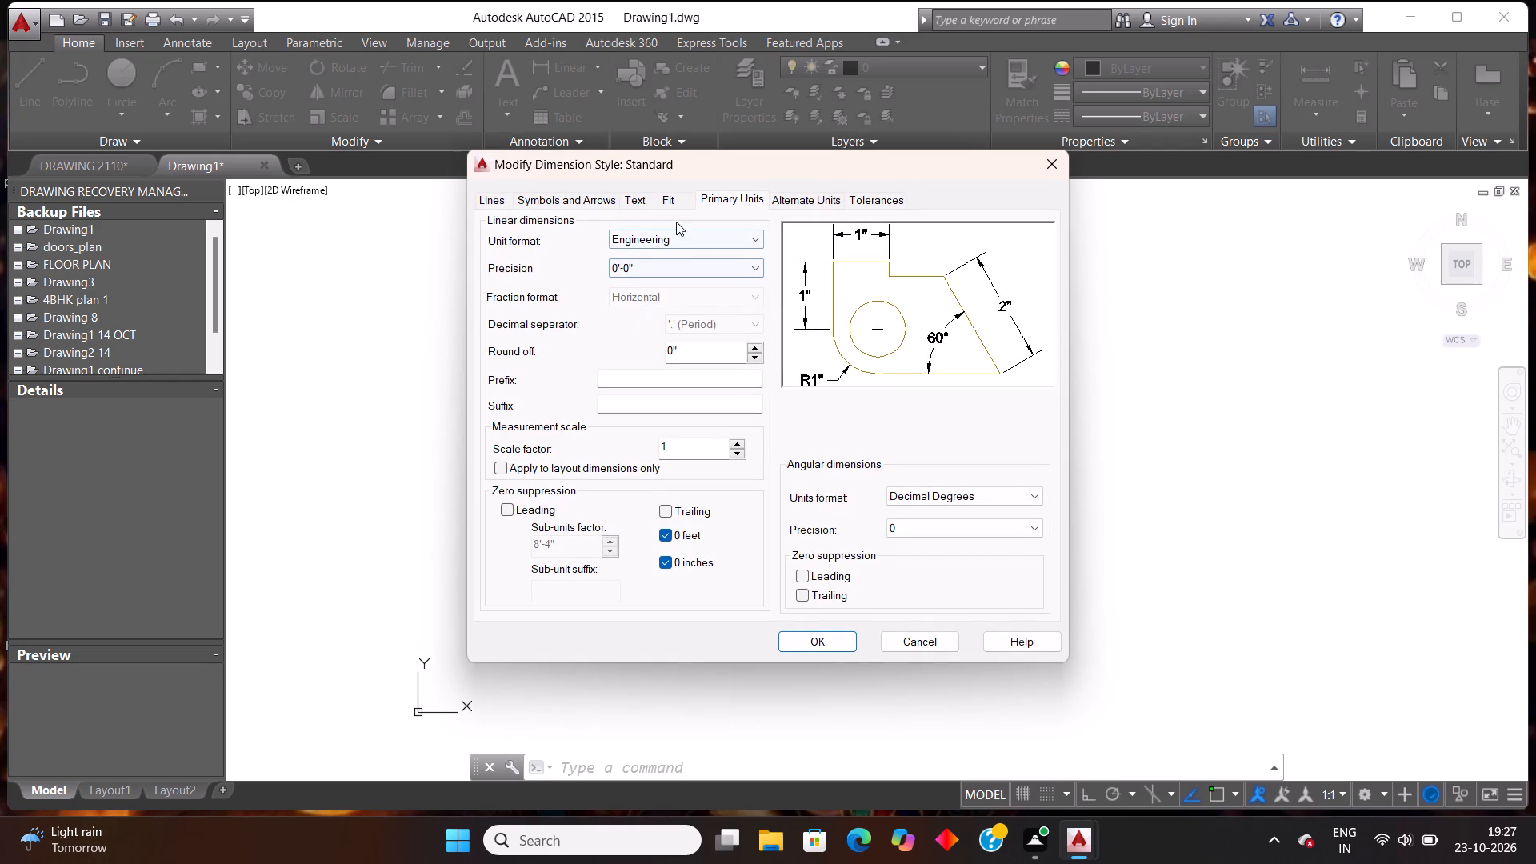
click(638, 200)
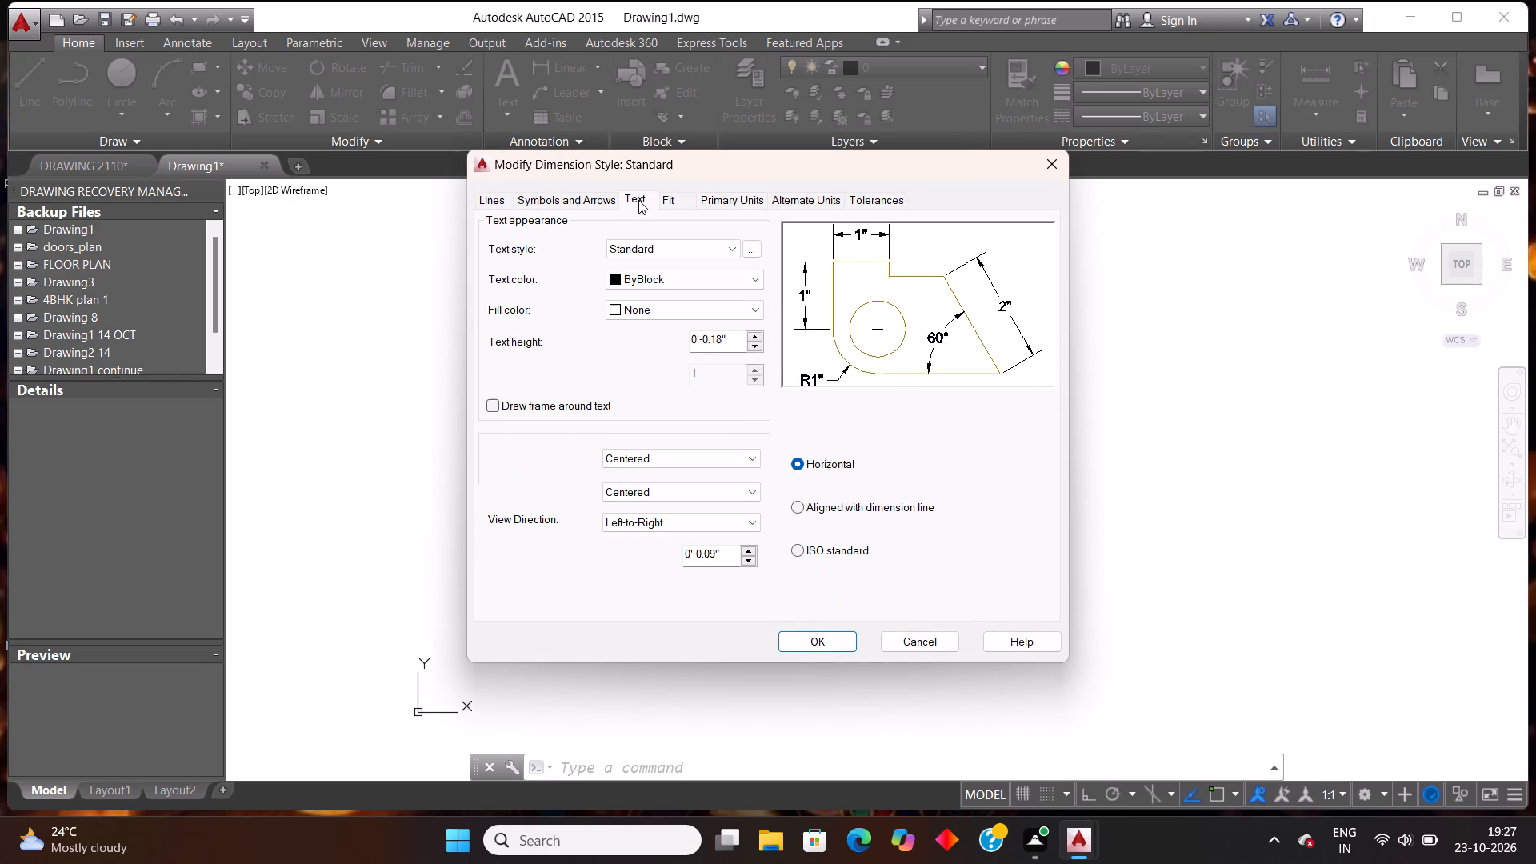
click(751, 332)
click(751, 332)
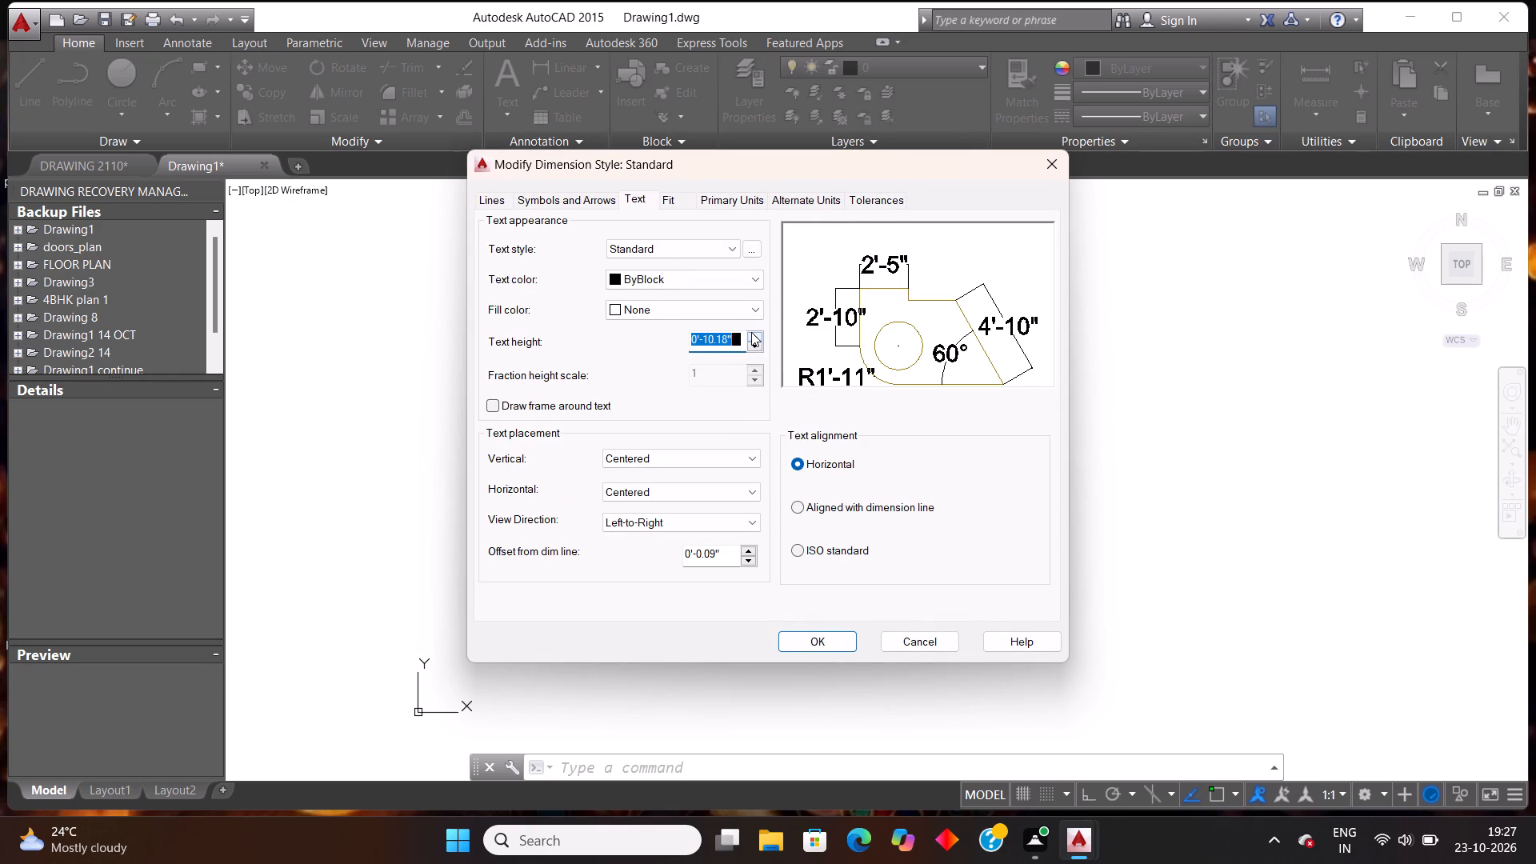
click(842, 642)
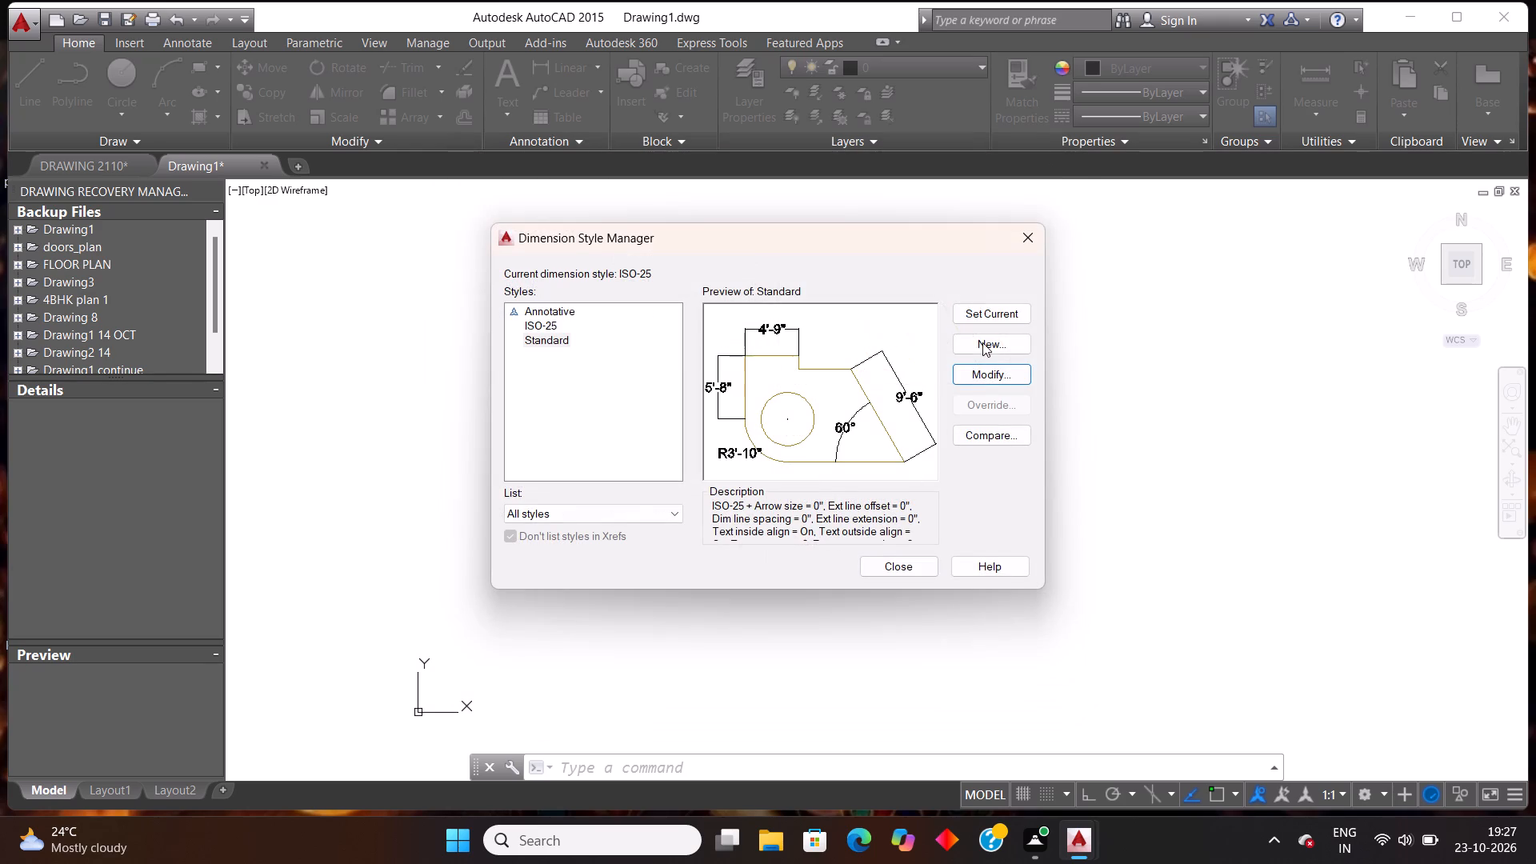
Make Standard the current dimension style and close the Dimension Style Manager.
click(989, 309)
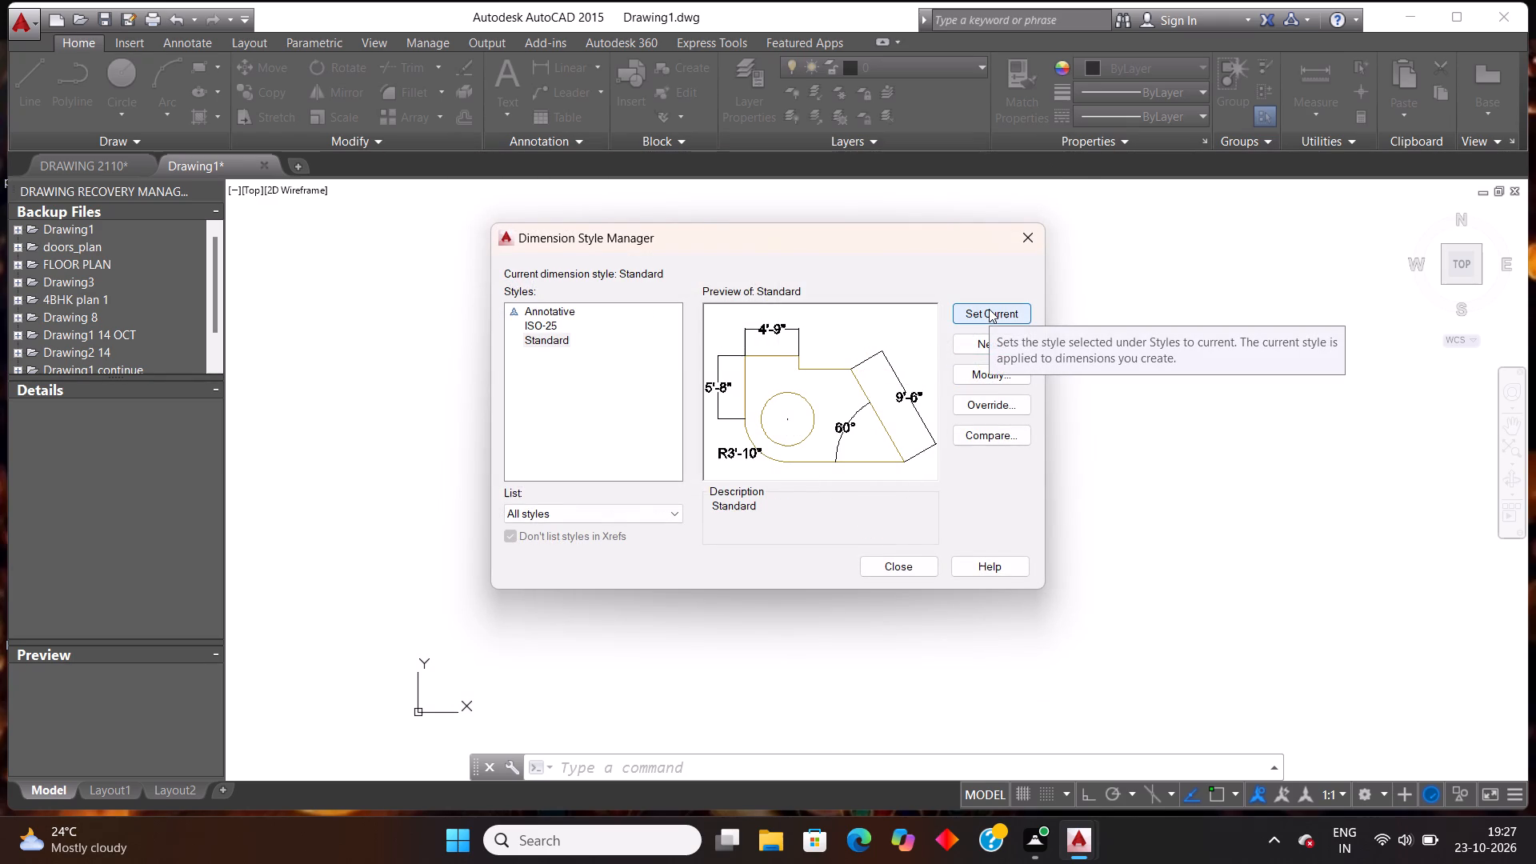
click(895, 570)
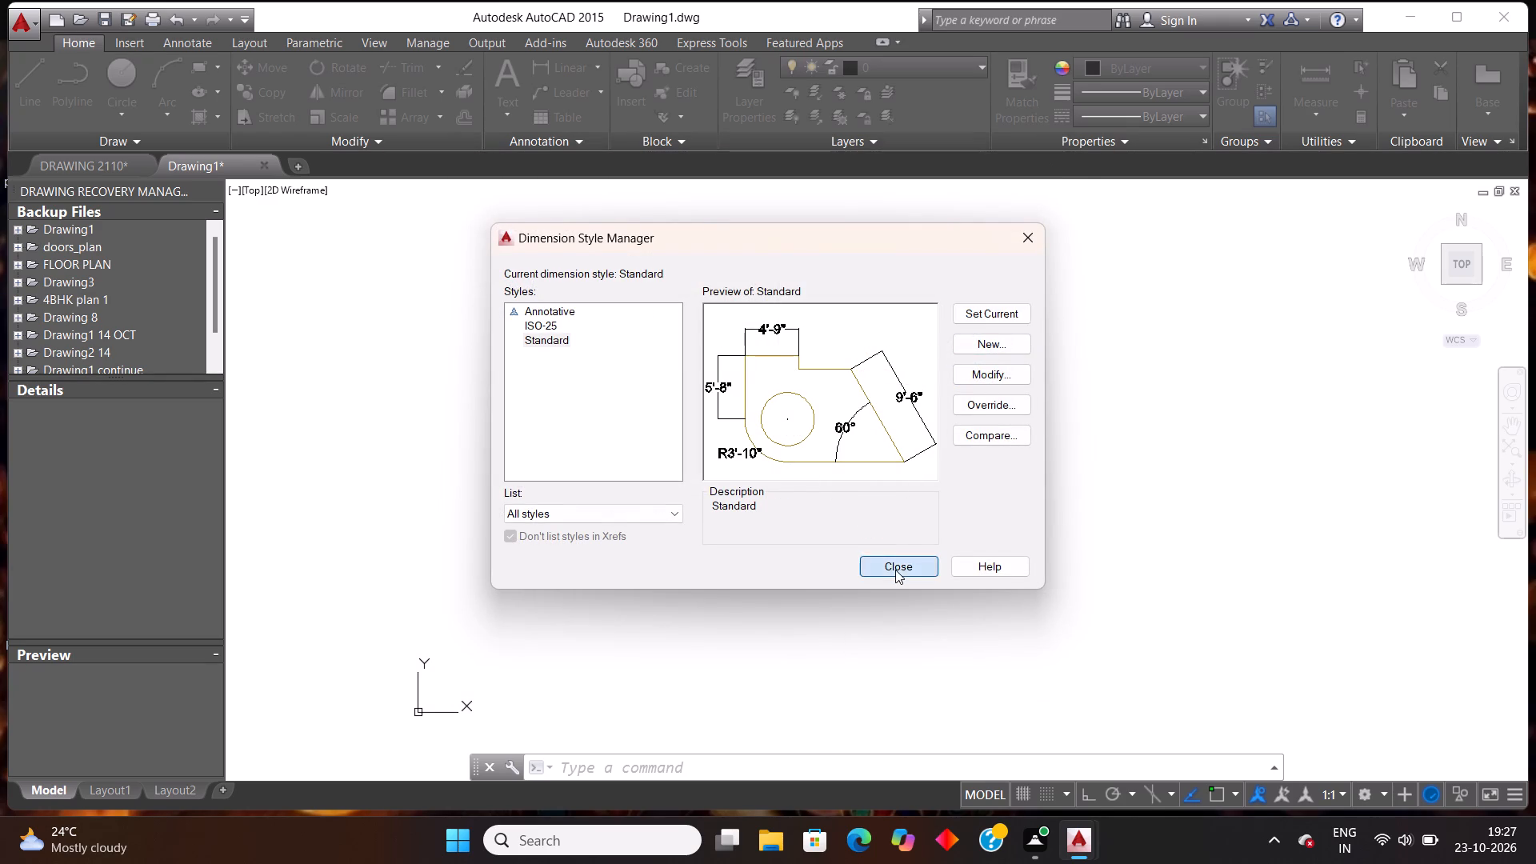
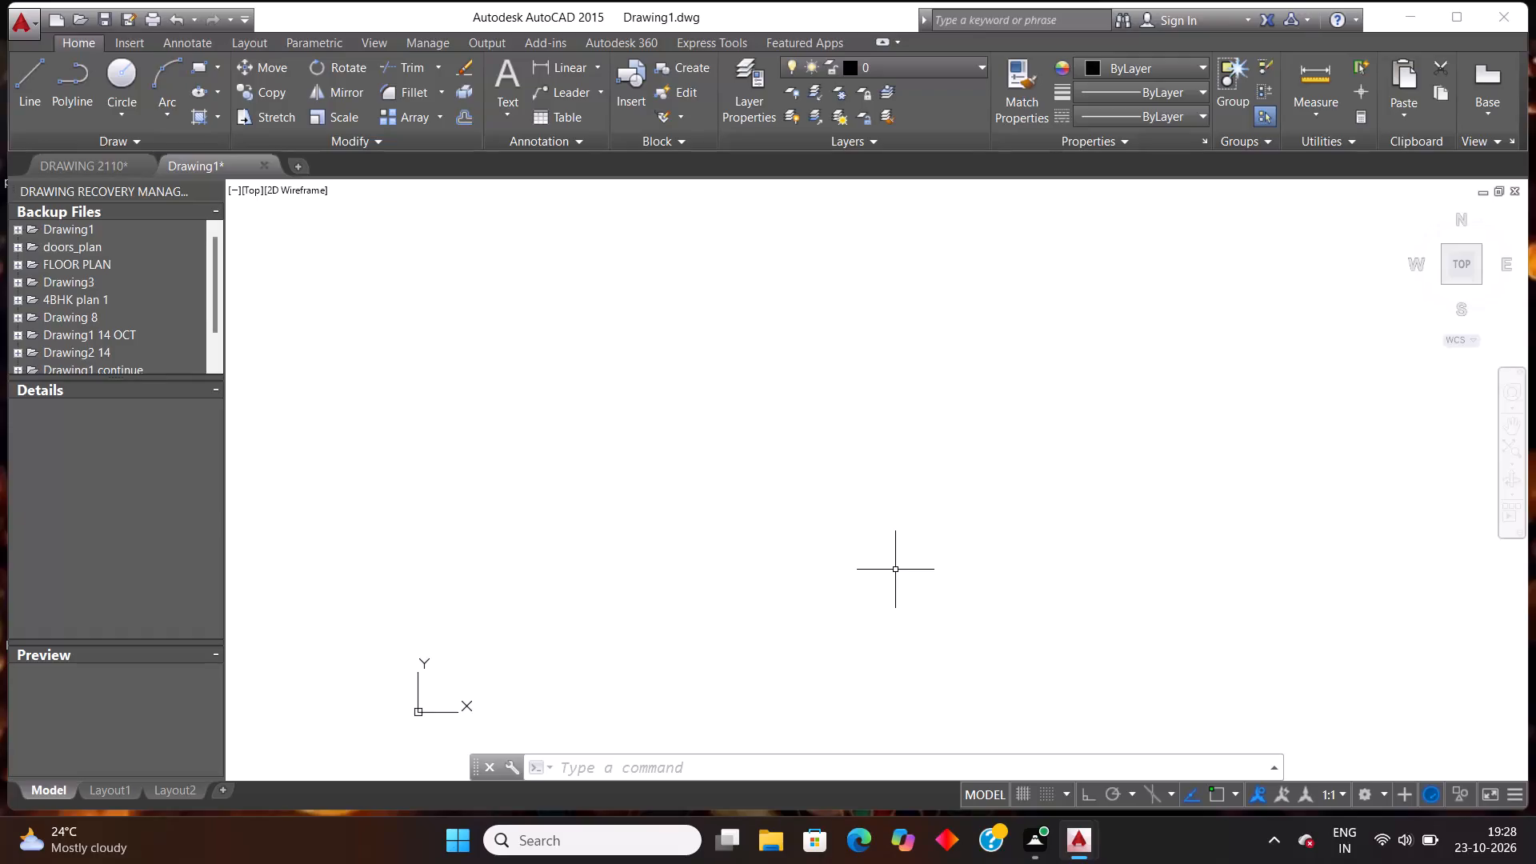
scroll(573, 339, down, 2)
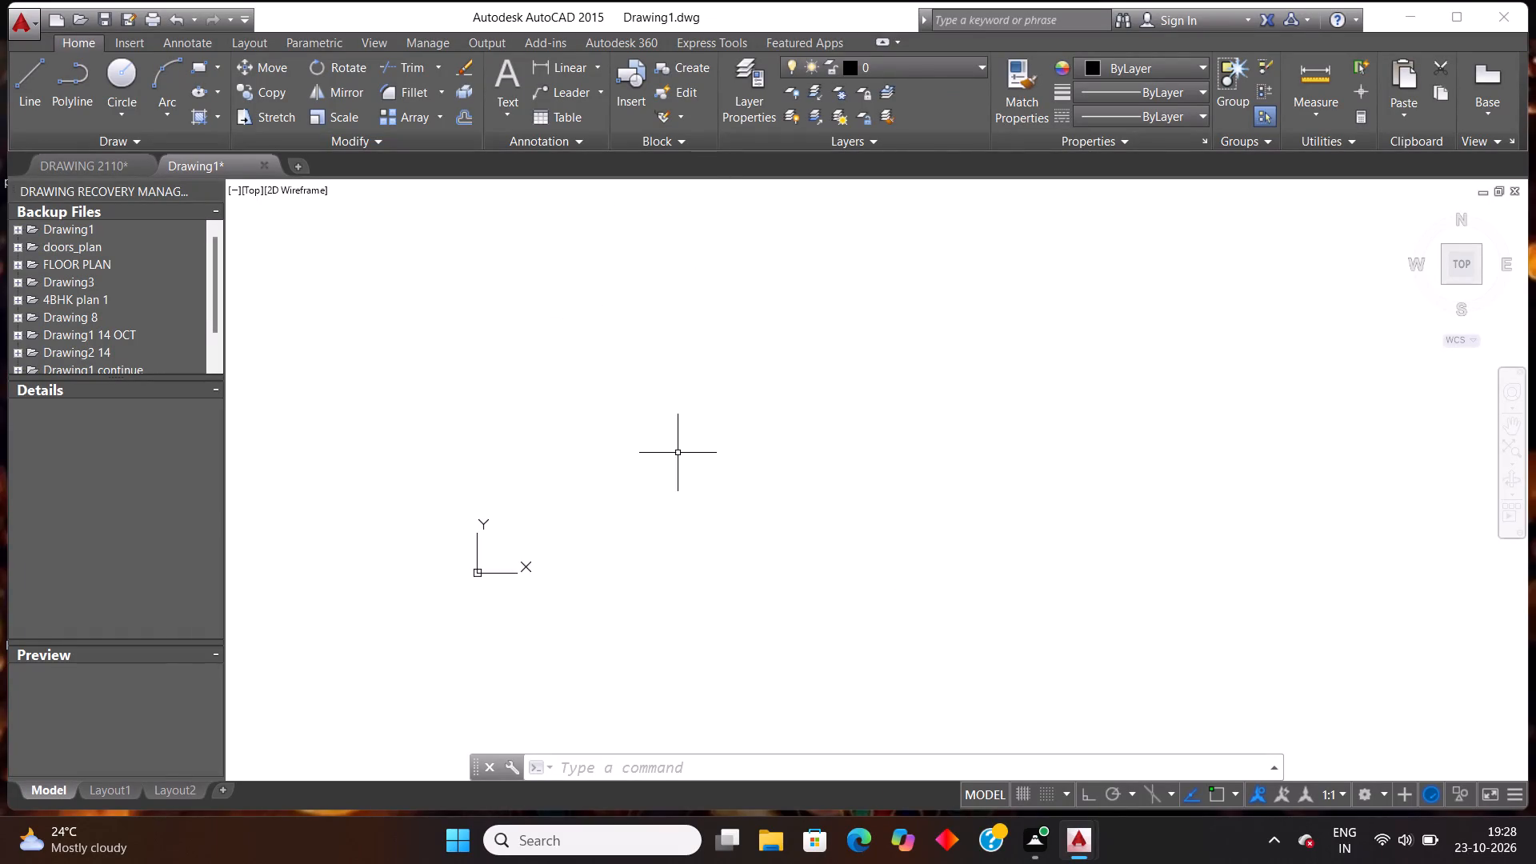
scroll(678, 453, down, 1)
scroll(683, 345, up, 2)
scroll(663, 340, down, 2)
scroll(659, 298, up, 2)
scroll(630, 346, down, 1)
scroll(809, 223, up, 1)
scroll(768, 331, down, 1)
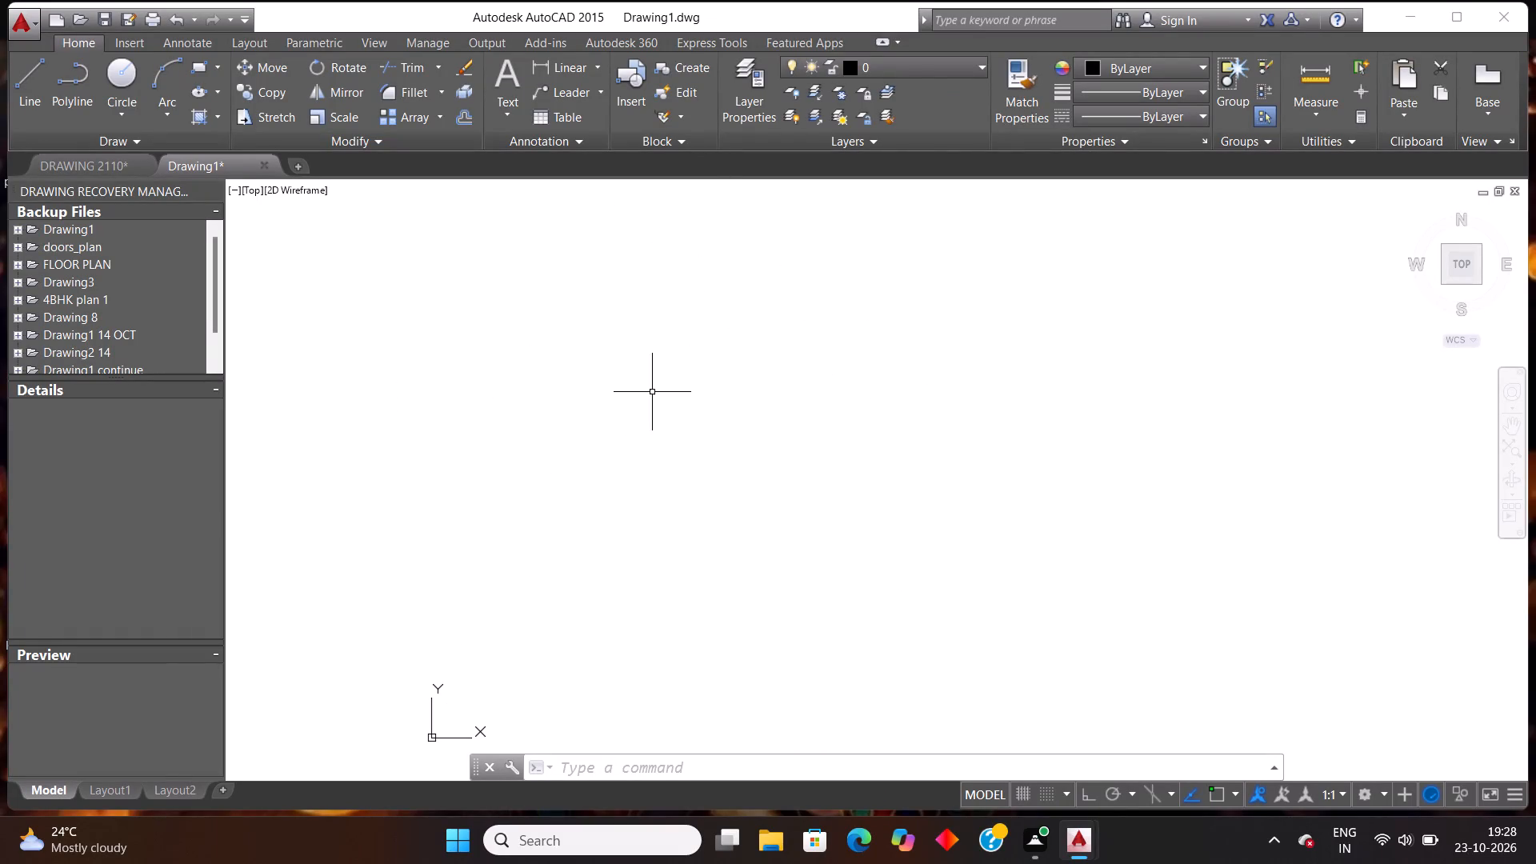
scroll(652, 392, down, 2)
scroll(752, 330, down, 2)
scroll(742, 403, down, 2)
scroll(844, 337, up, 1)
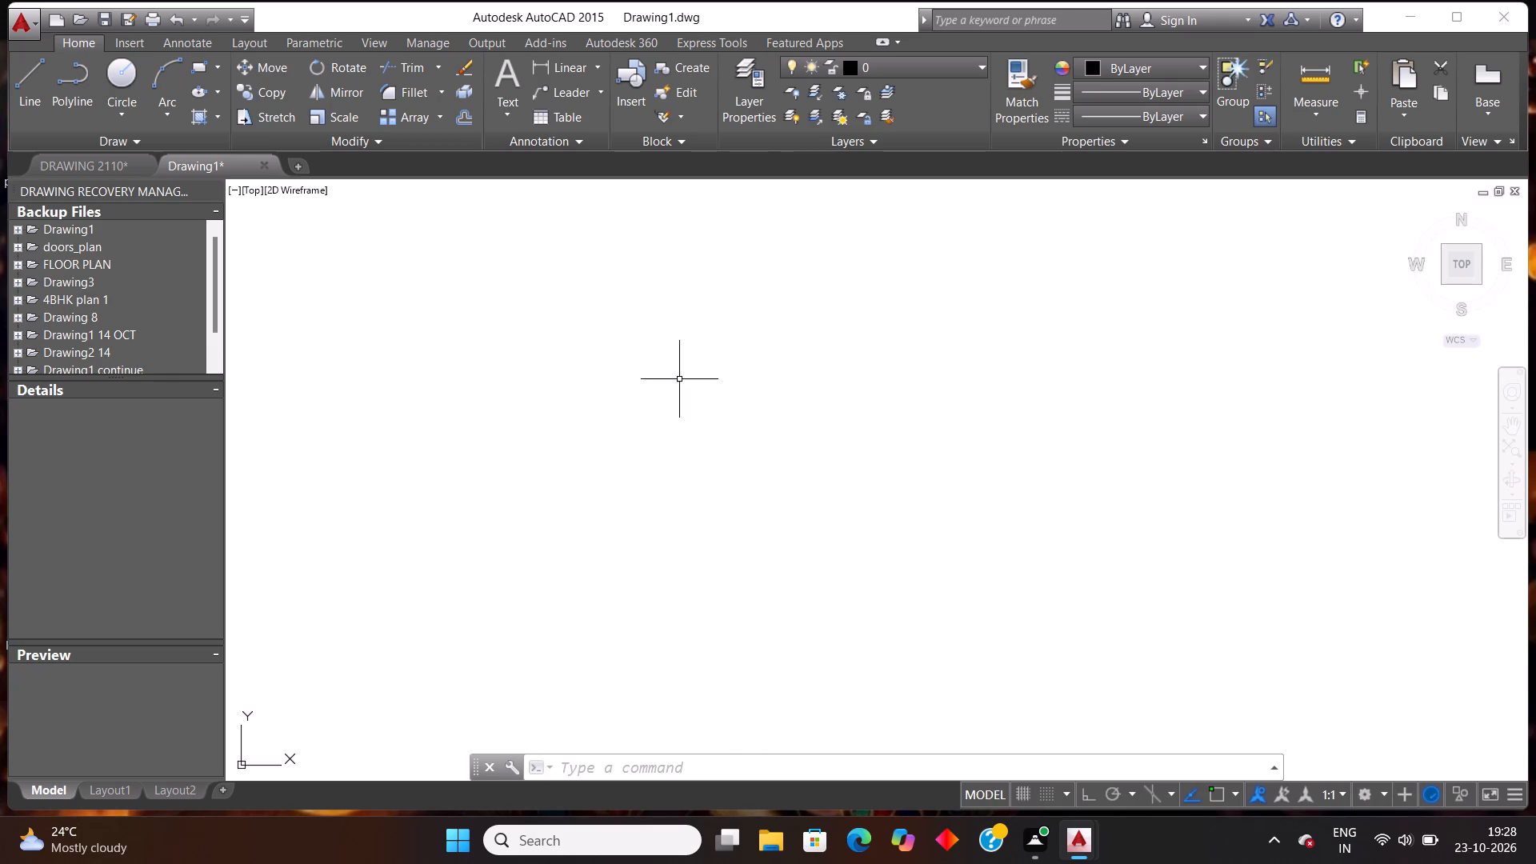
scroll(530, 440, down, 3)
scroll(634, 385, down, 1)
Start the Line command with Ortho mode turned on.
key(l)
key(Return)
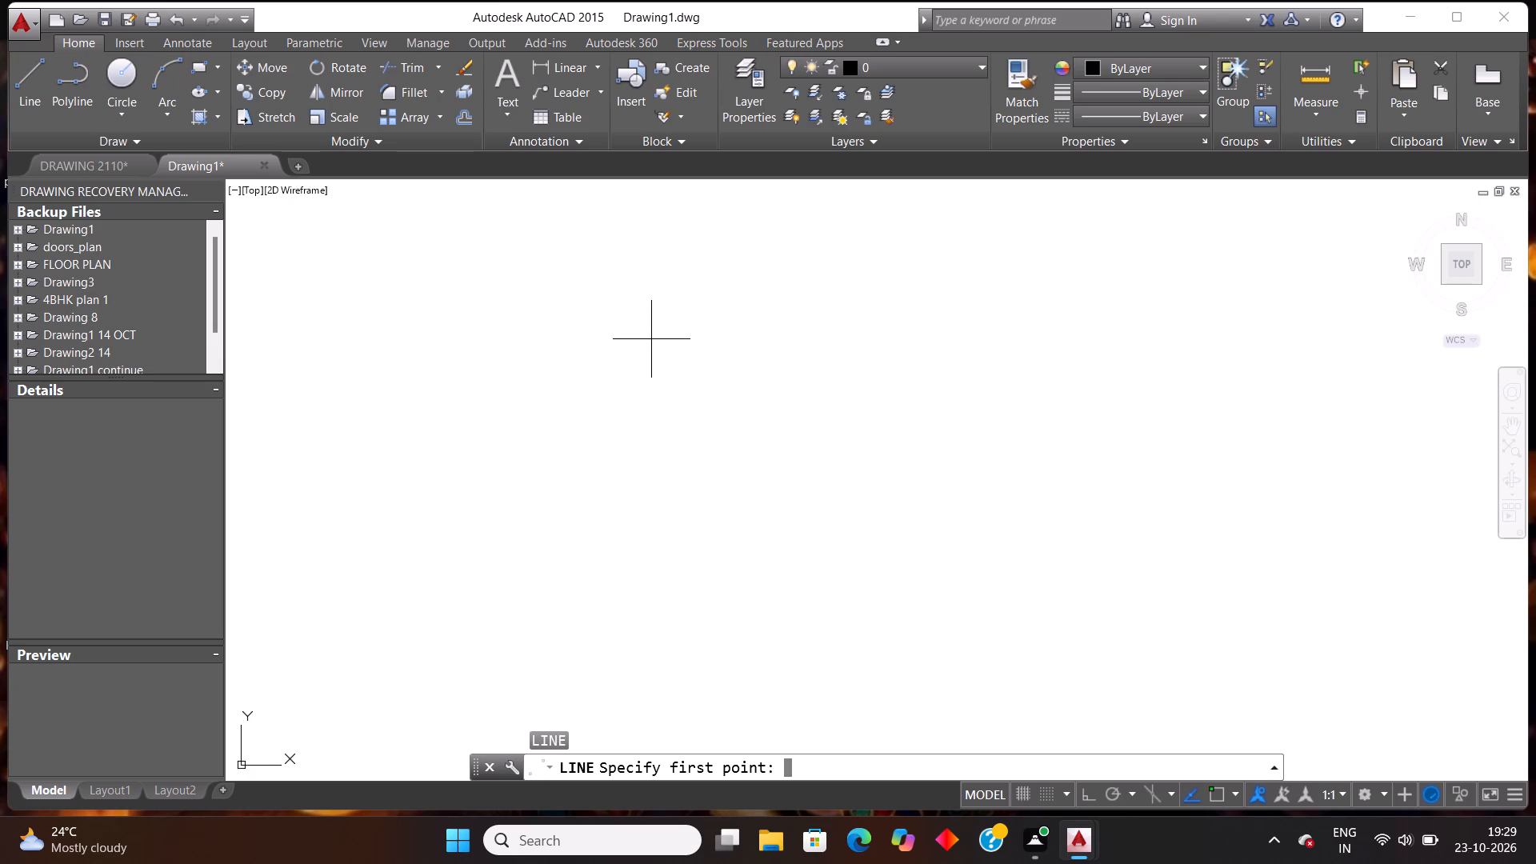
key(F8)
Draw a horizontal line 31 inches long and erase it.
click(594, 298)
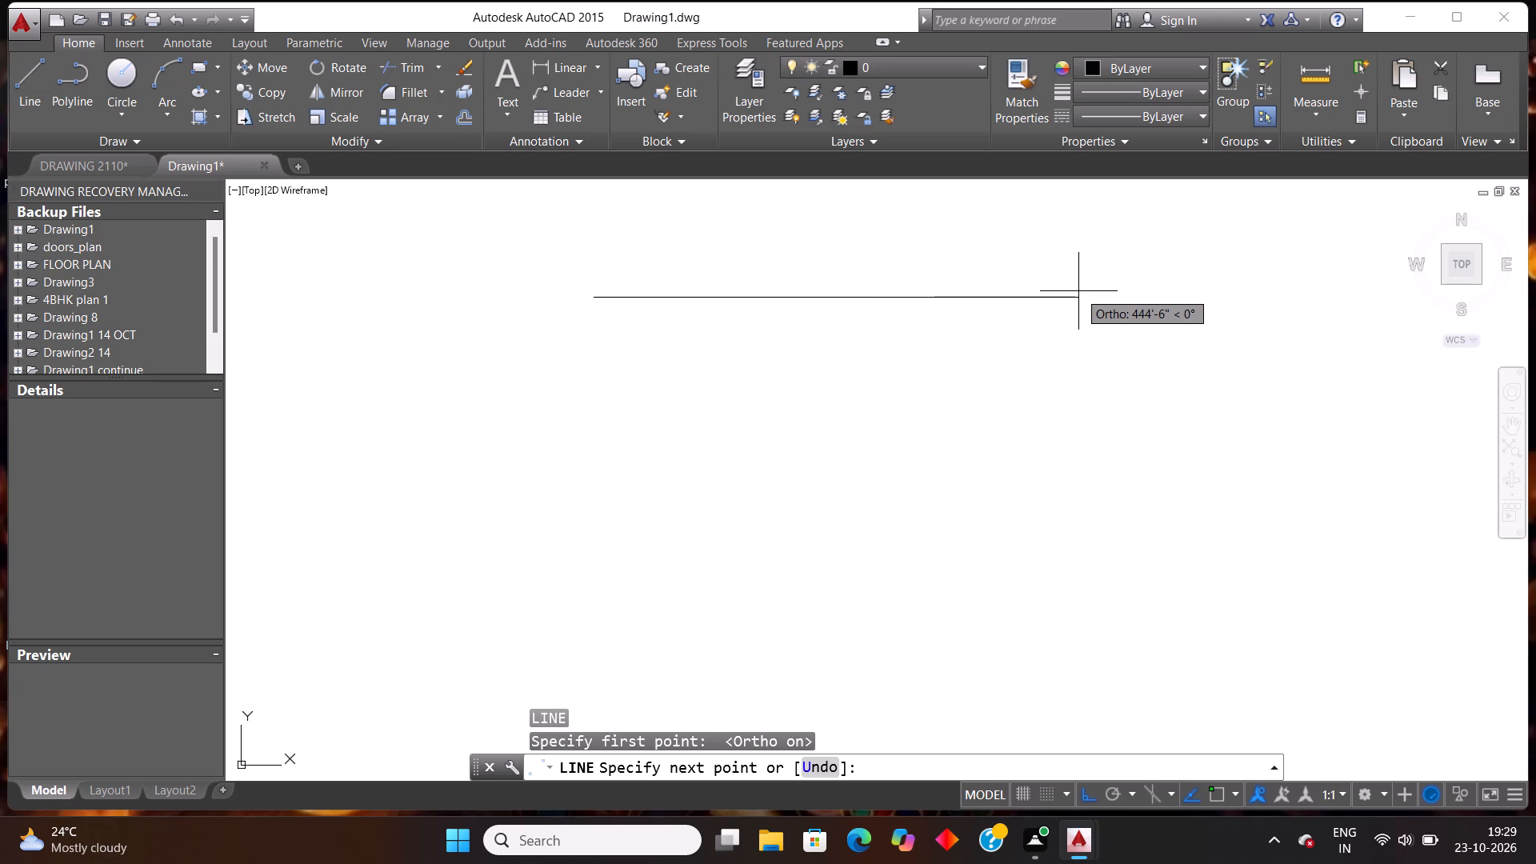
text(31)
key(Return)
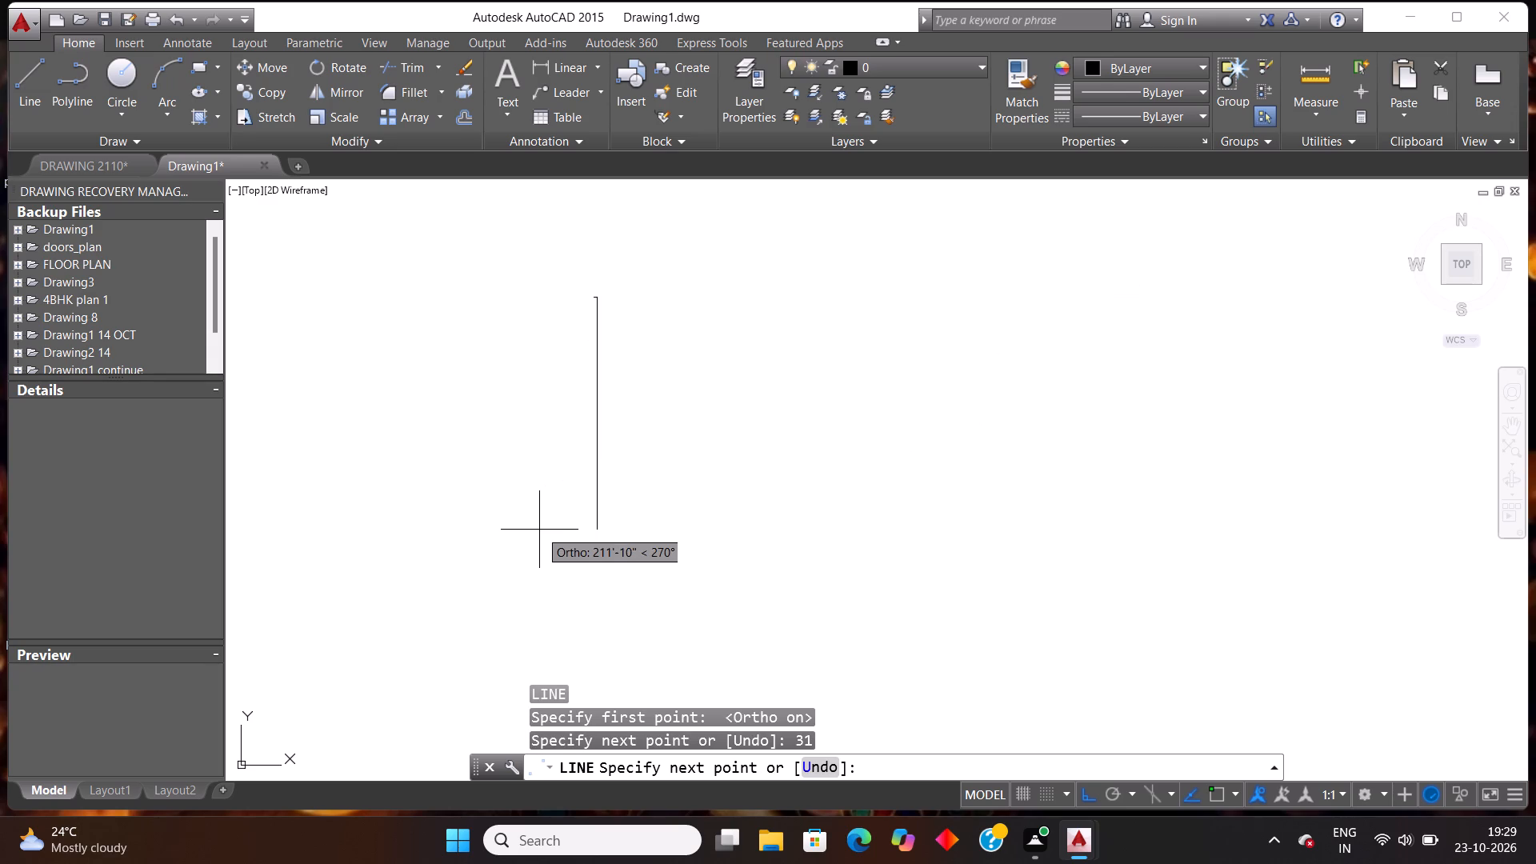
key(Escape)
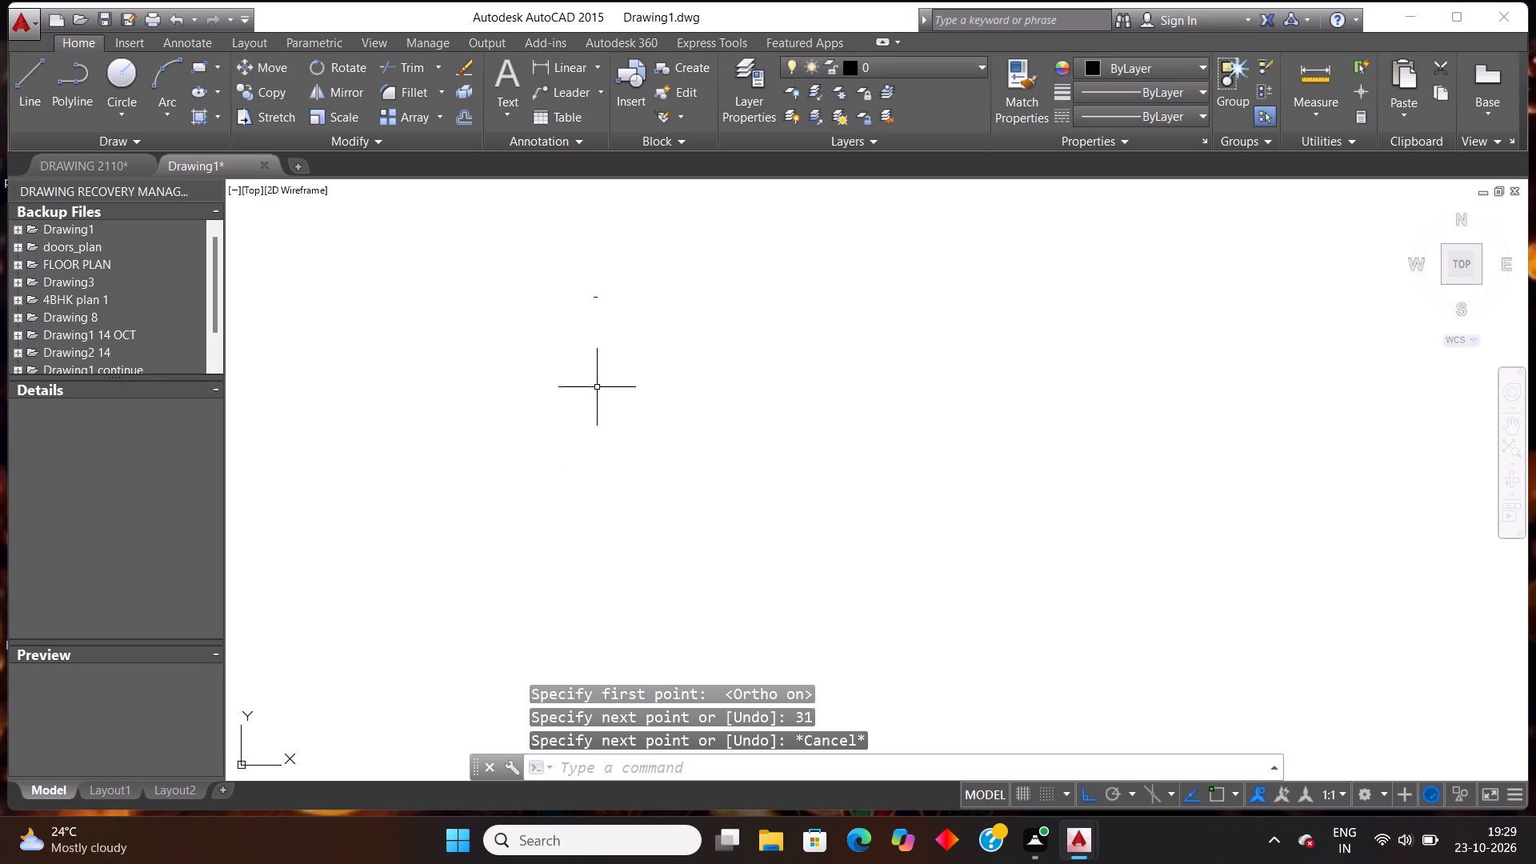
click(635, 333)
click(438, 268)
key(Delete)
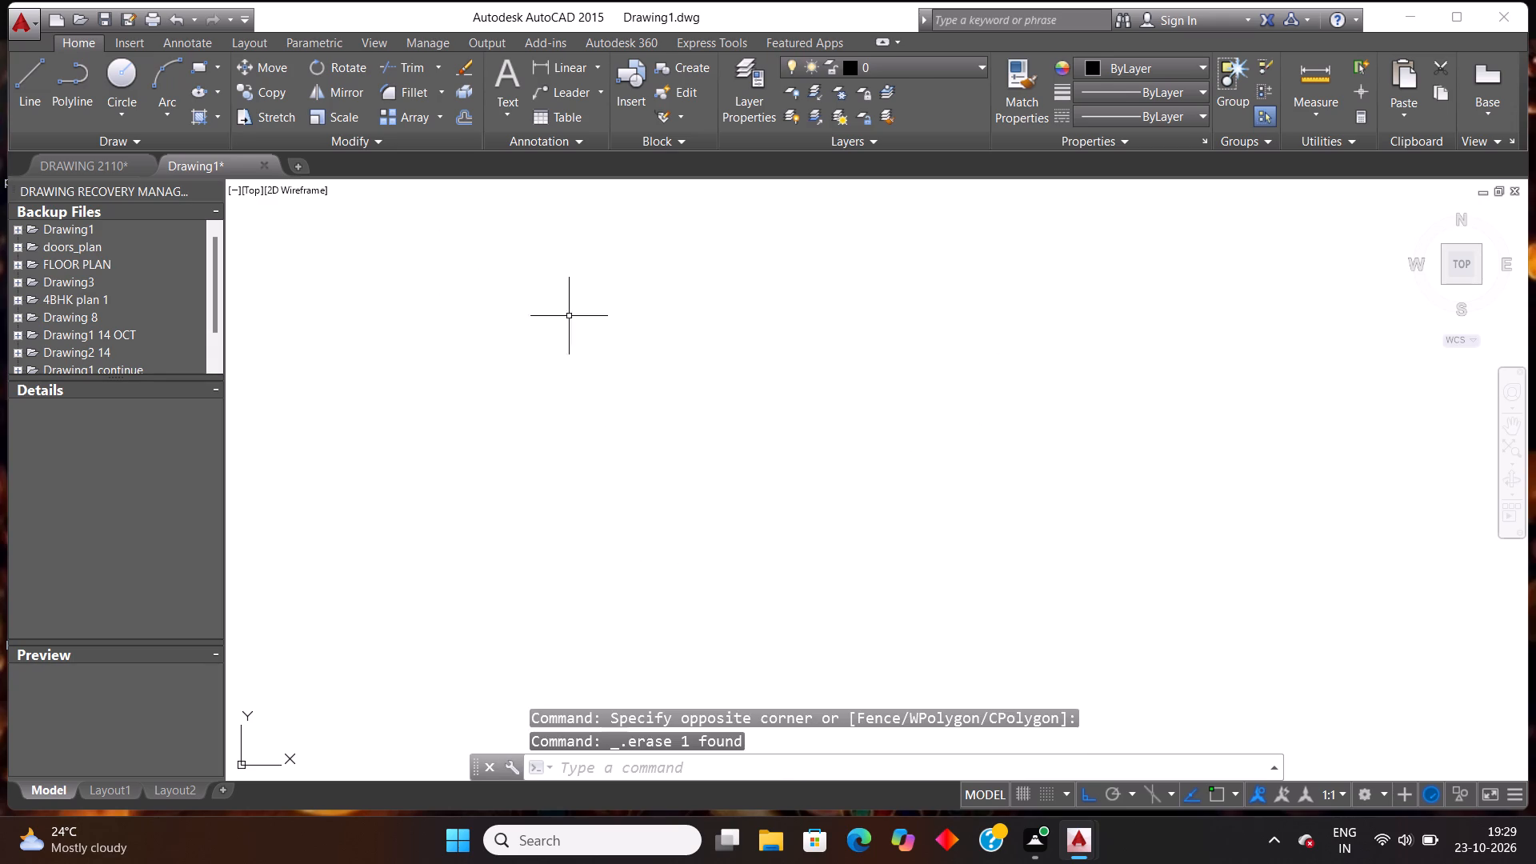
Run the LOGFILEON command.
scroll(666, 398, down, 2)
scroll(631, 654, down, 2)
scroll(671, 506, down, 2)
click(658, 767)
text(log)
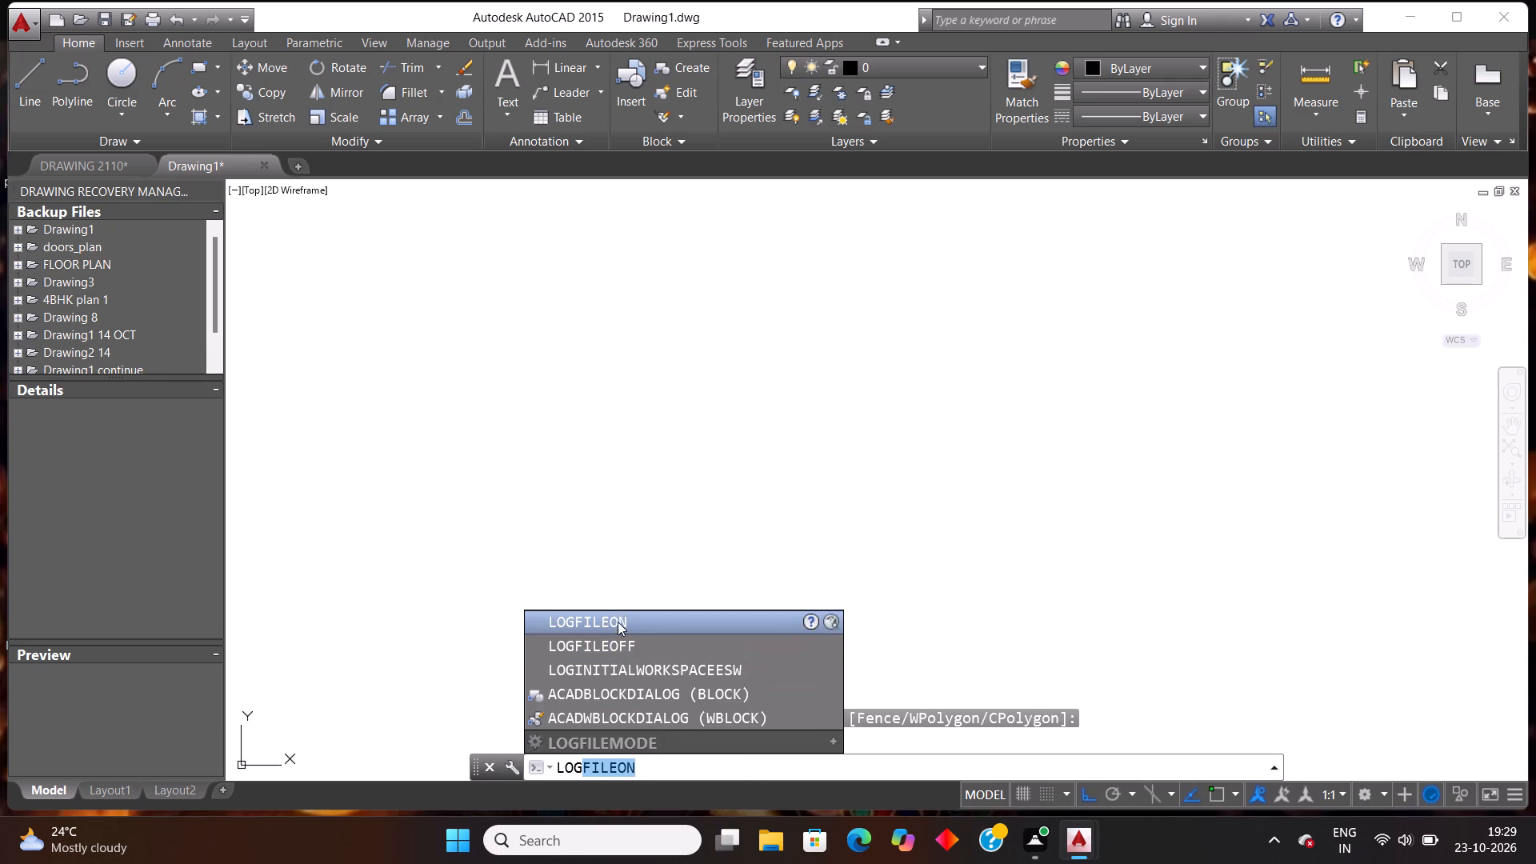
click(618, 622)
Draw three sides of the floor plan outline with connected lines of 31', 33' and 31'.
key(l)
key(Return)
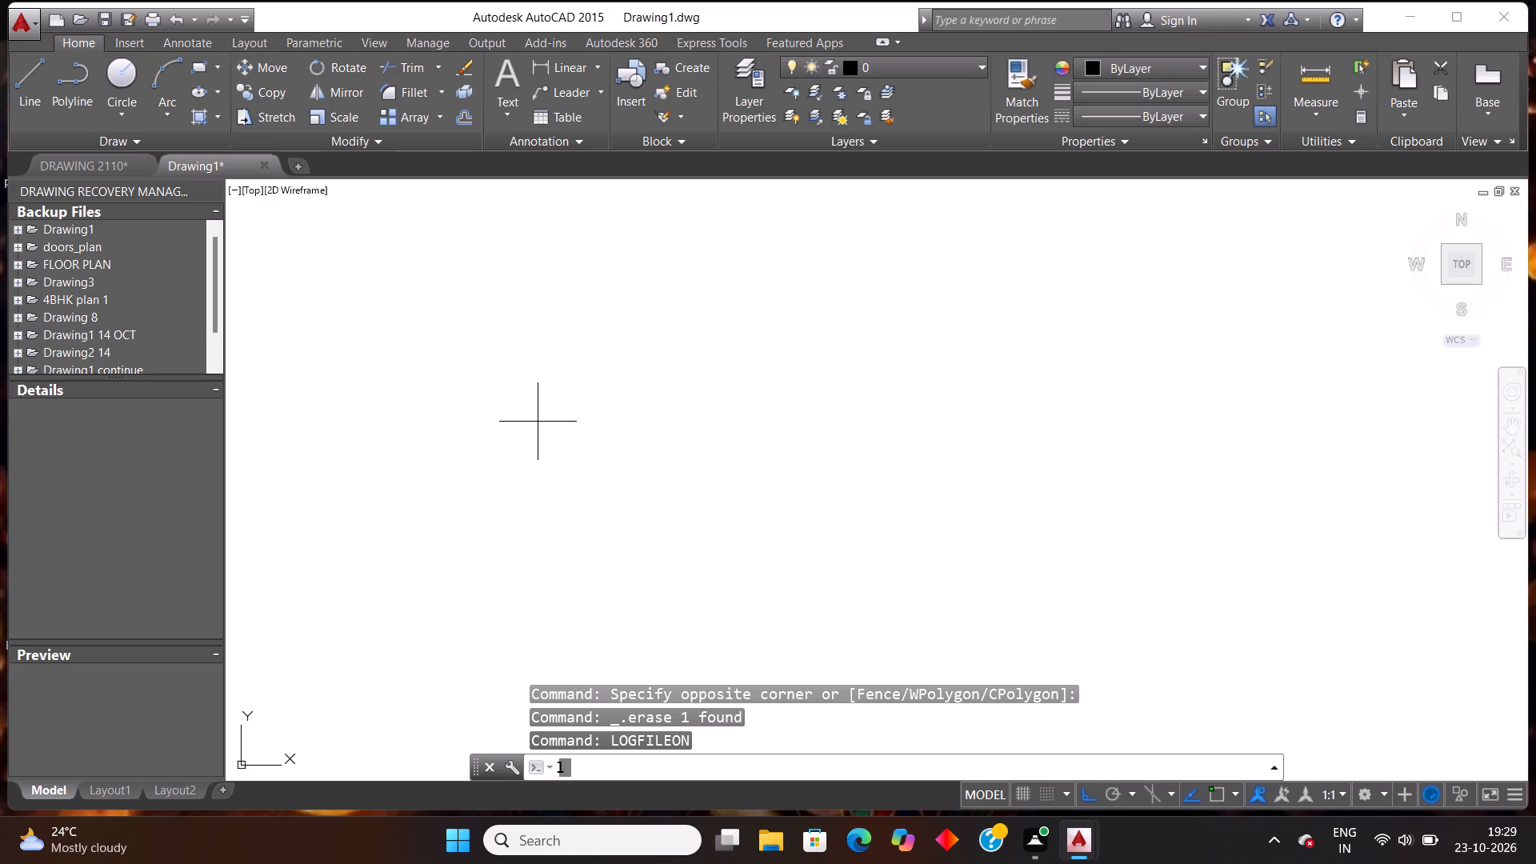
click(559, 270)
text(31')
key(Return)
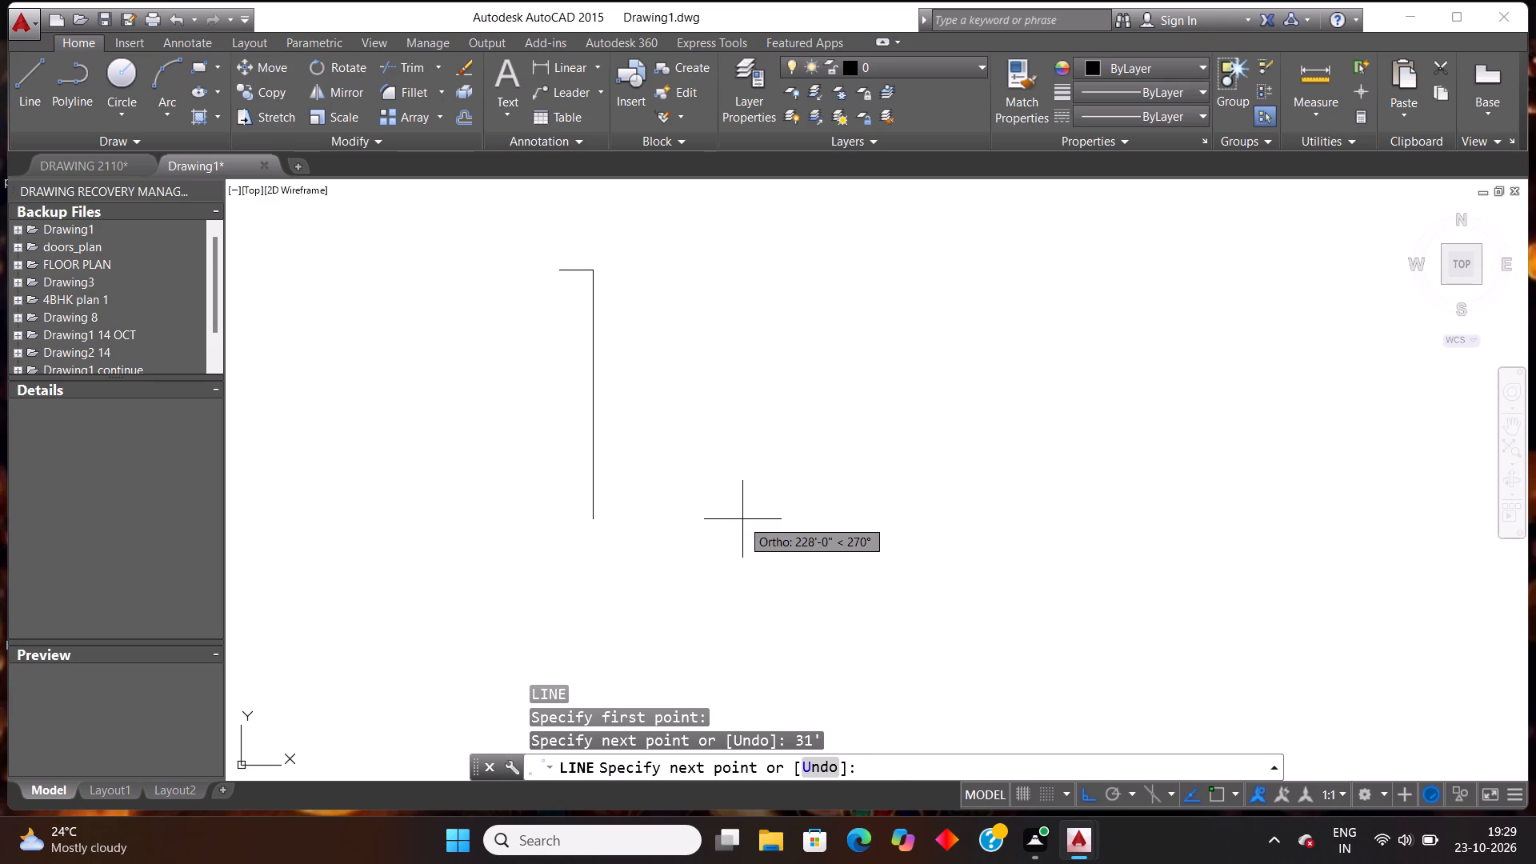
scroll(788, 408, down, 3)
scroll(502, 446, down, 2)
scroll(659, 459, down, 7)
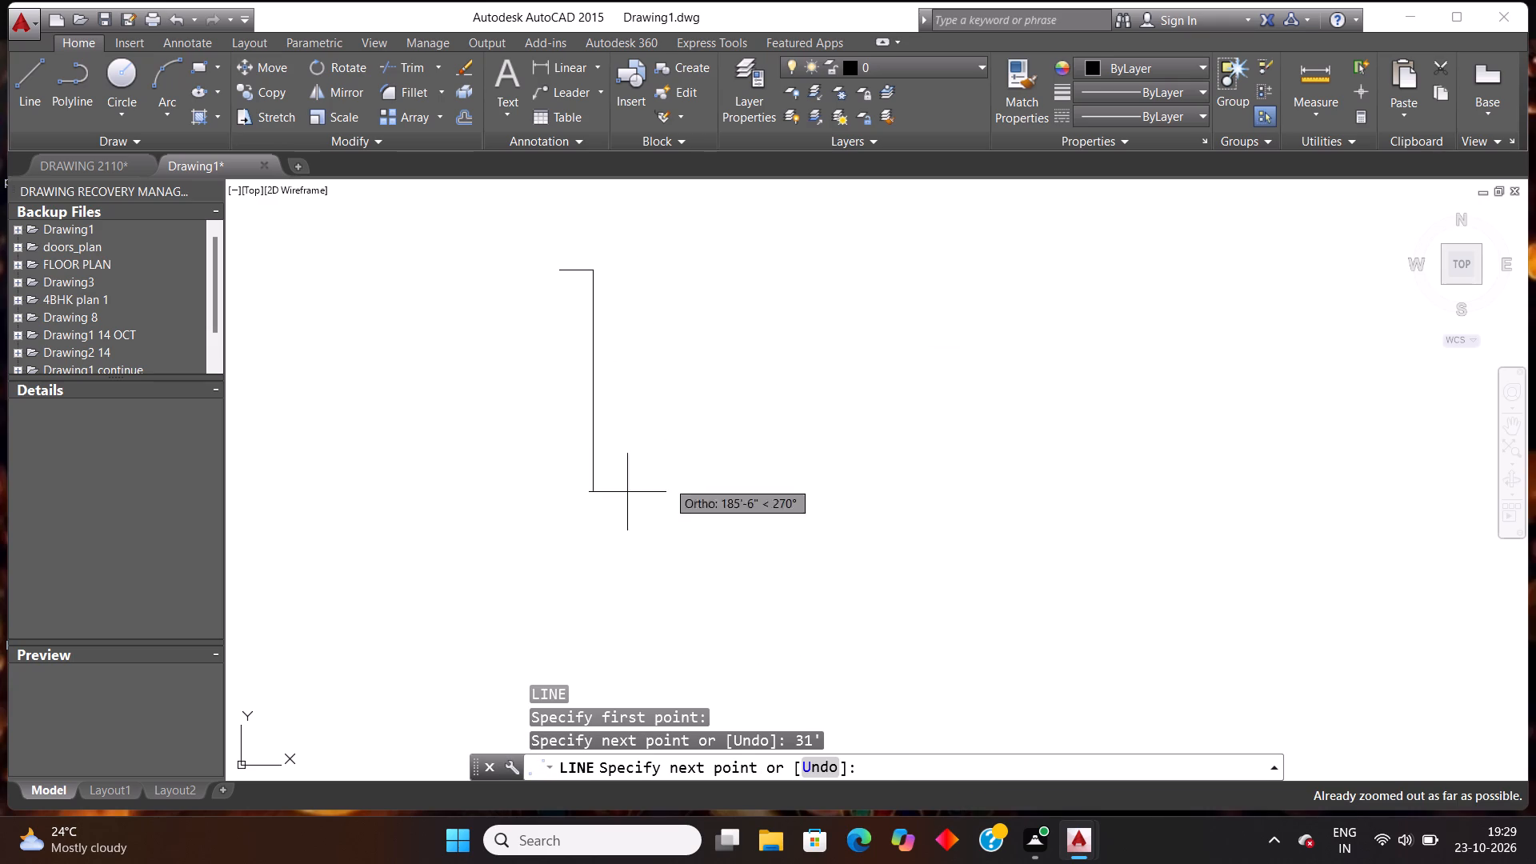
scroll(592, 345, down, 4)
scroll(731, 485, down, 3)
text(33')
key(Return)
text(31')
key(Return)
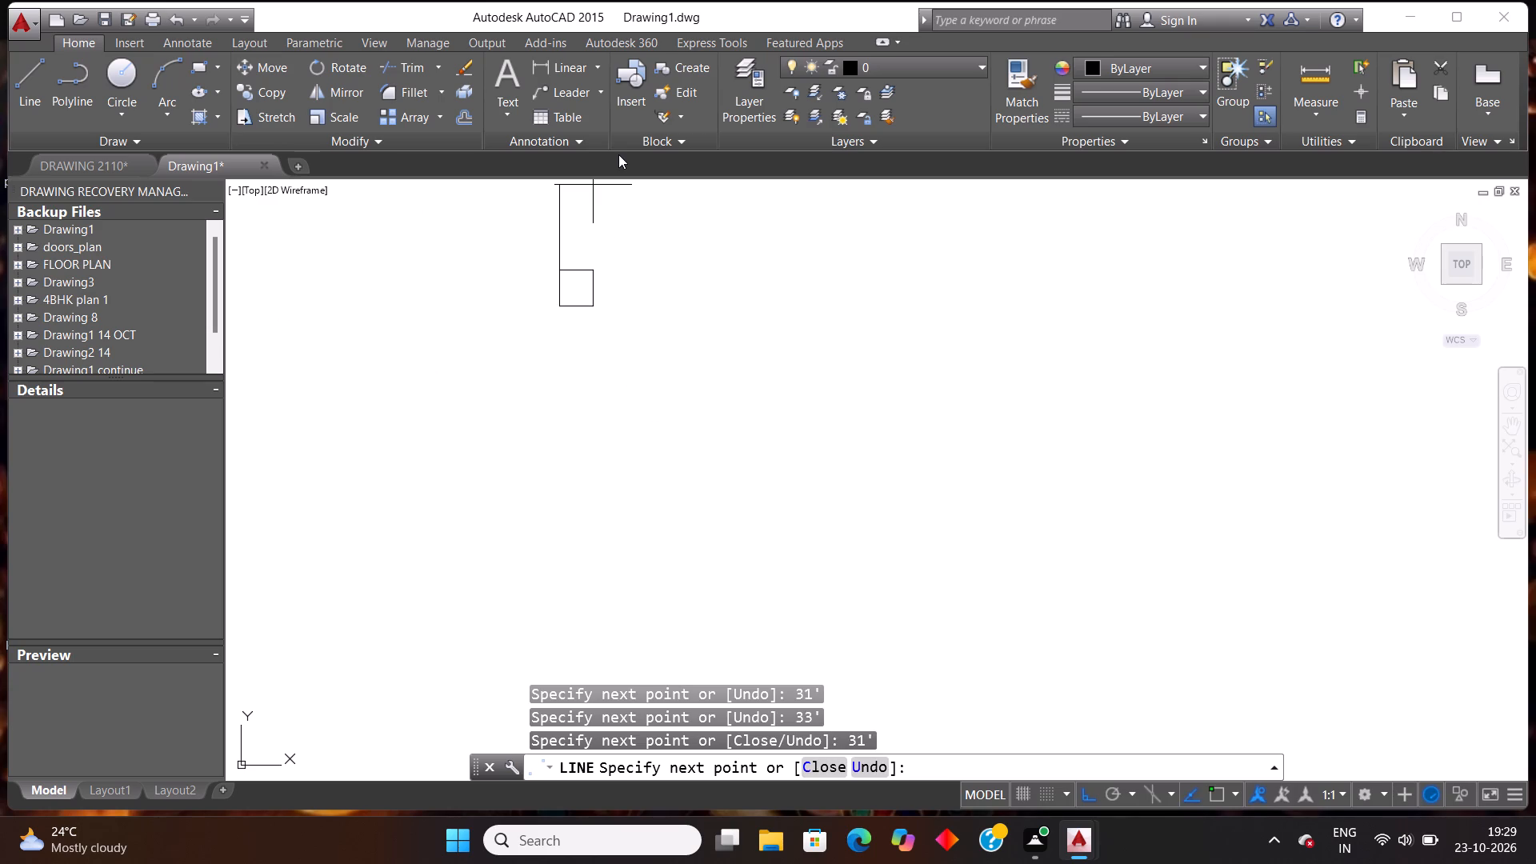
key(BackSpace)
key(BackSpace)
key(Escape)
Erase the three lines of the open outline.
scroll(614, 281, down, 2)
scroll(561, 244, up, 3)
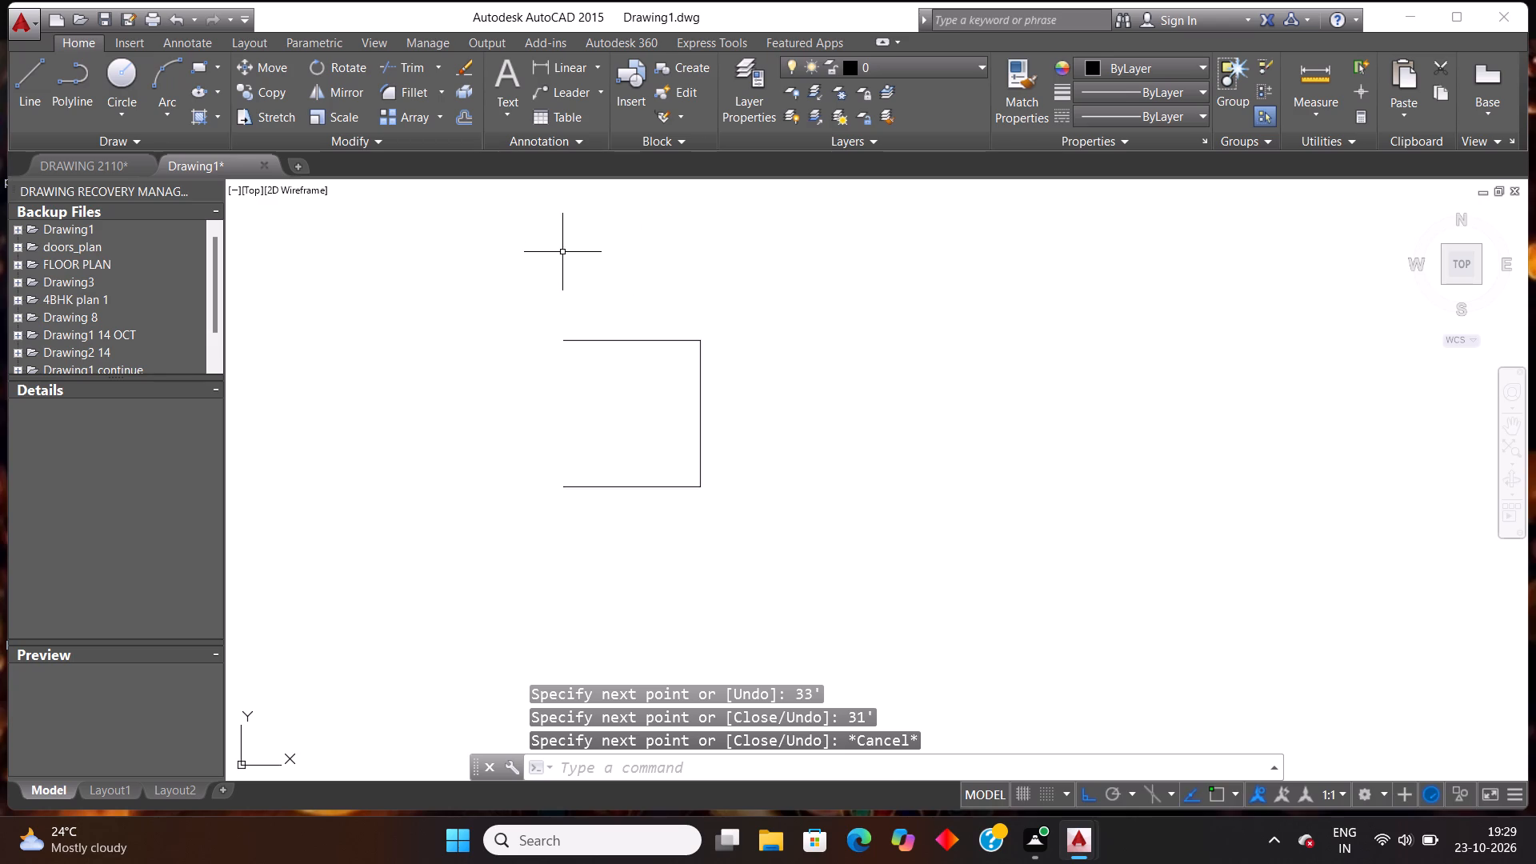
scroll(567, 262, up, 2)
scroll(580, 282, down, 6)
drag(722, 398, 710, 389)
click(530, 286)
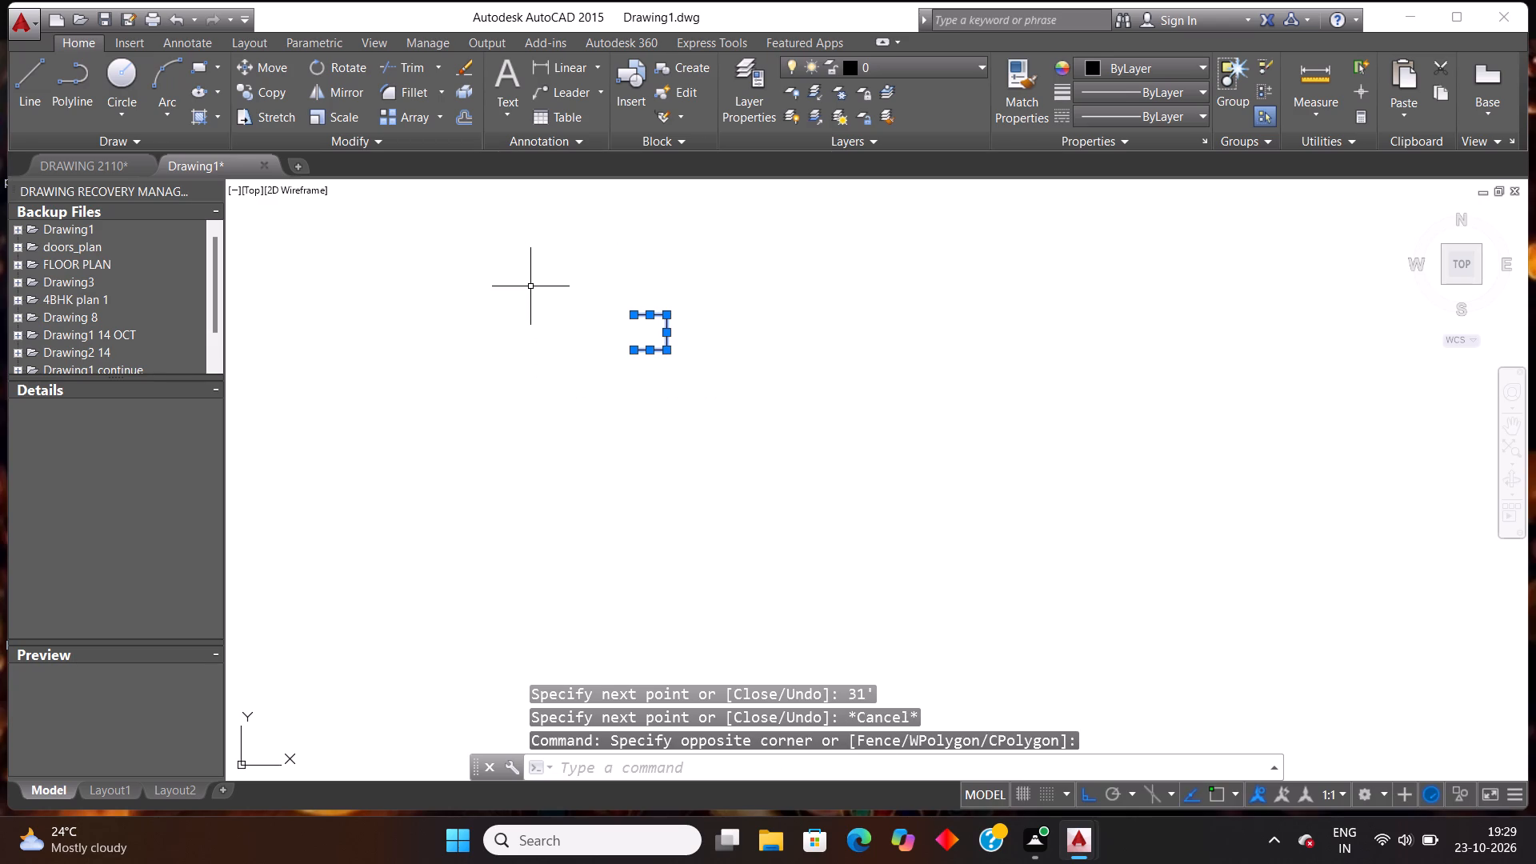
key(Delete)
Draw the closed rectangular floor plan outline with connected lines of 31', 33', 31' and 33'.
key(l)
key(Return)
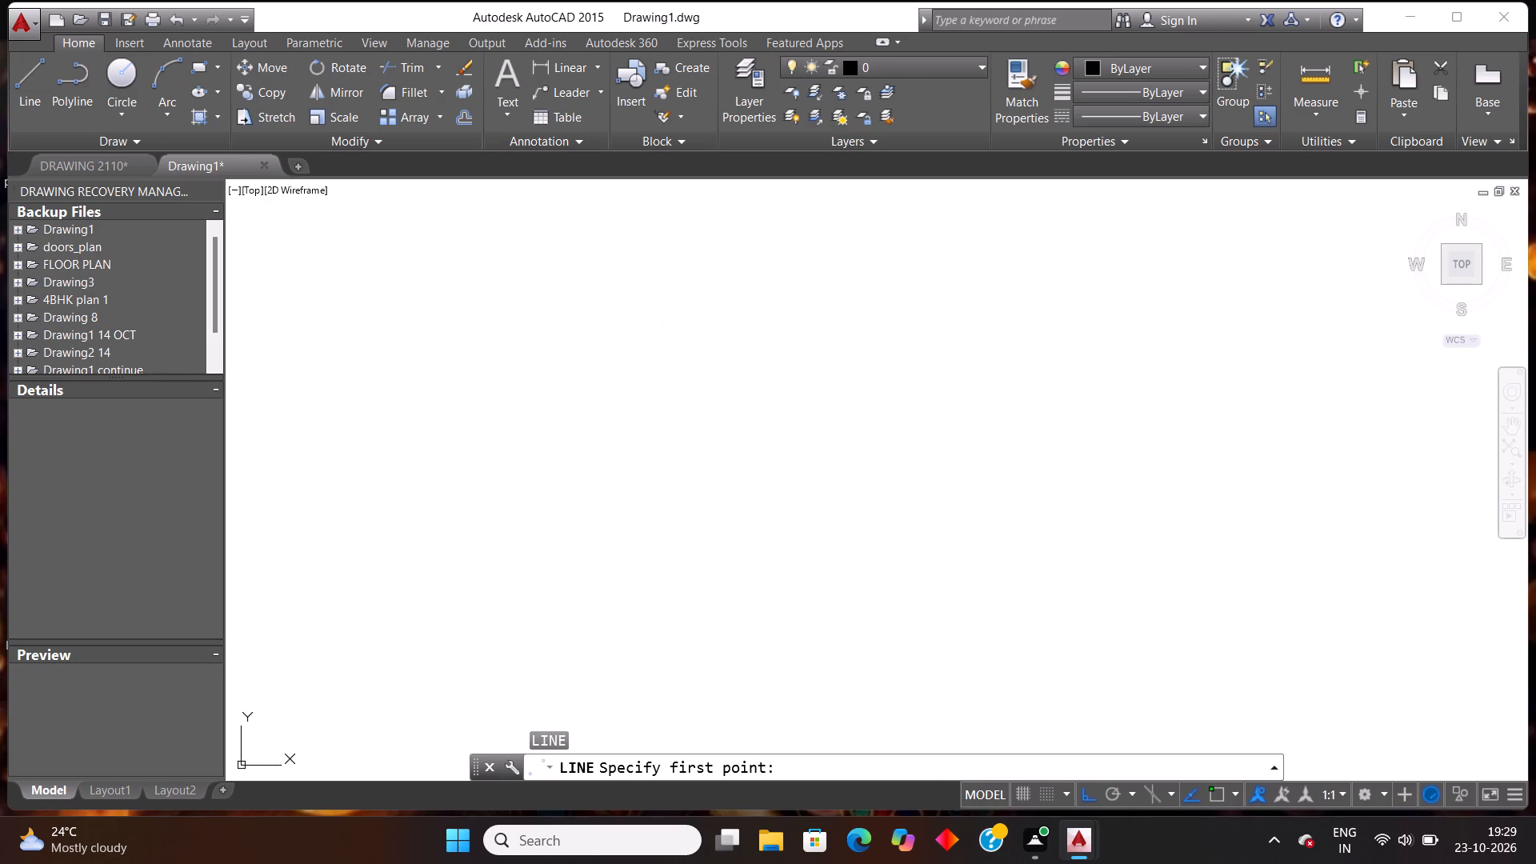
click(524, 282)
text(31')
key(Return)
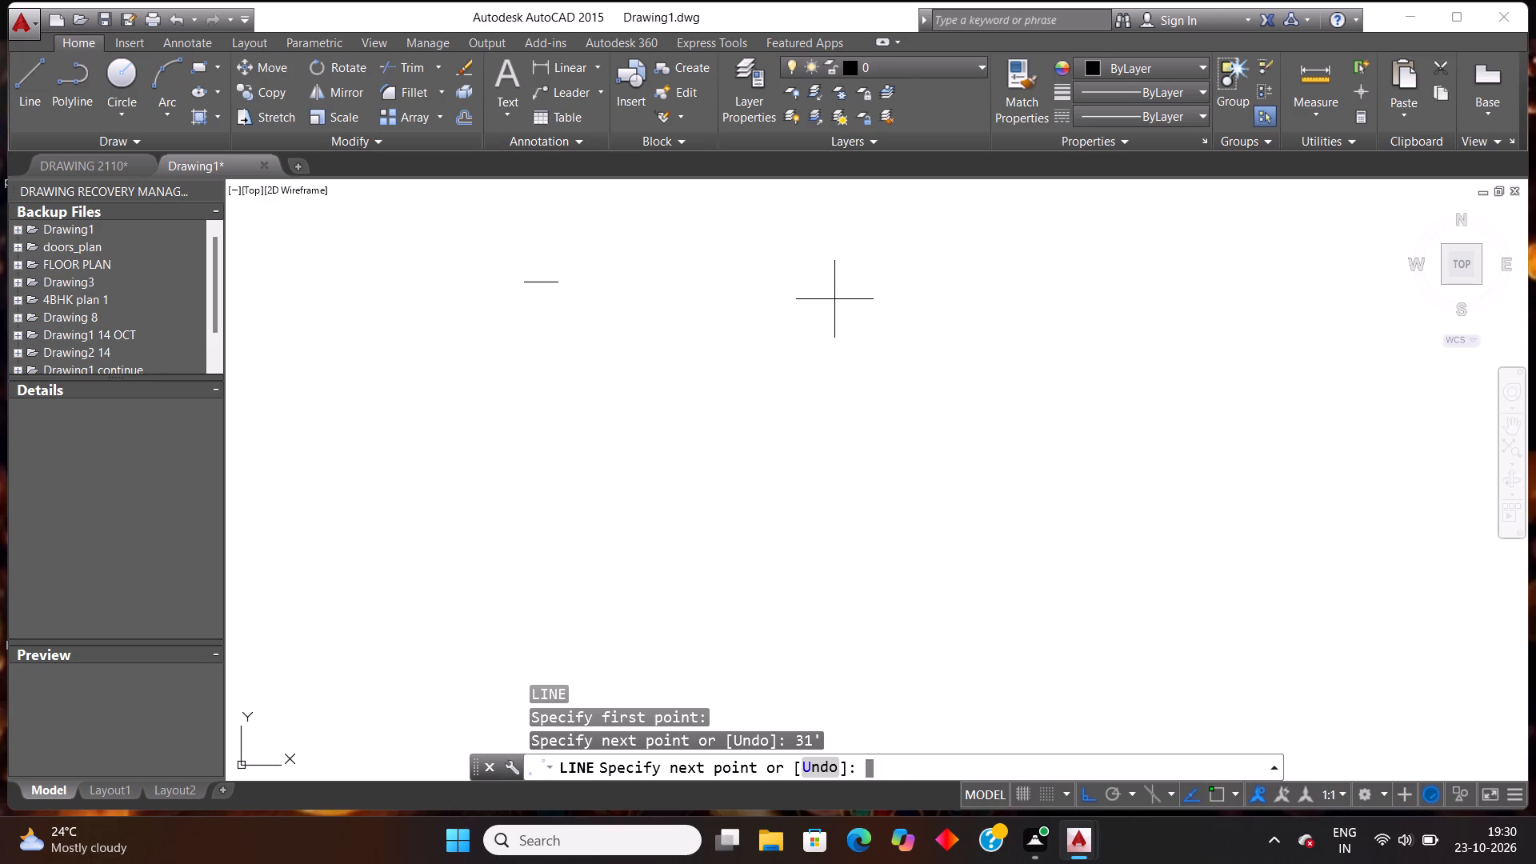
text(33')
key(Return)
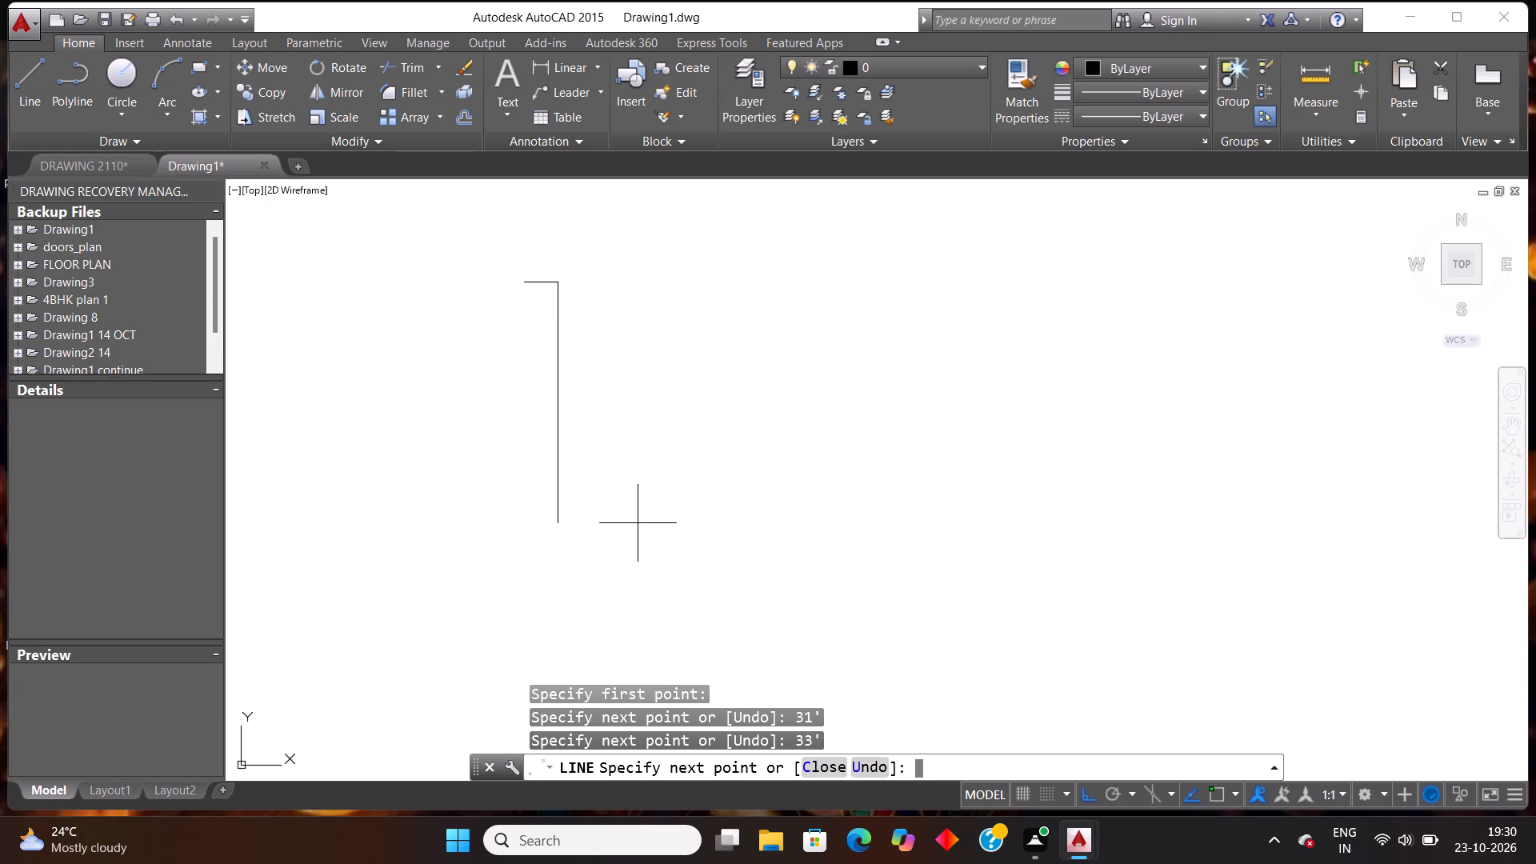
text(31')
key(Return)
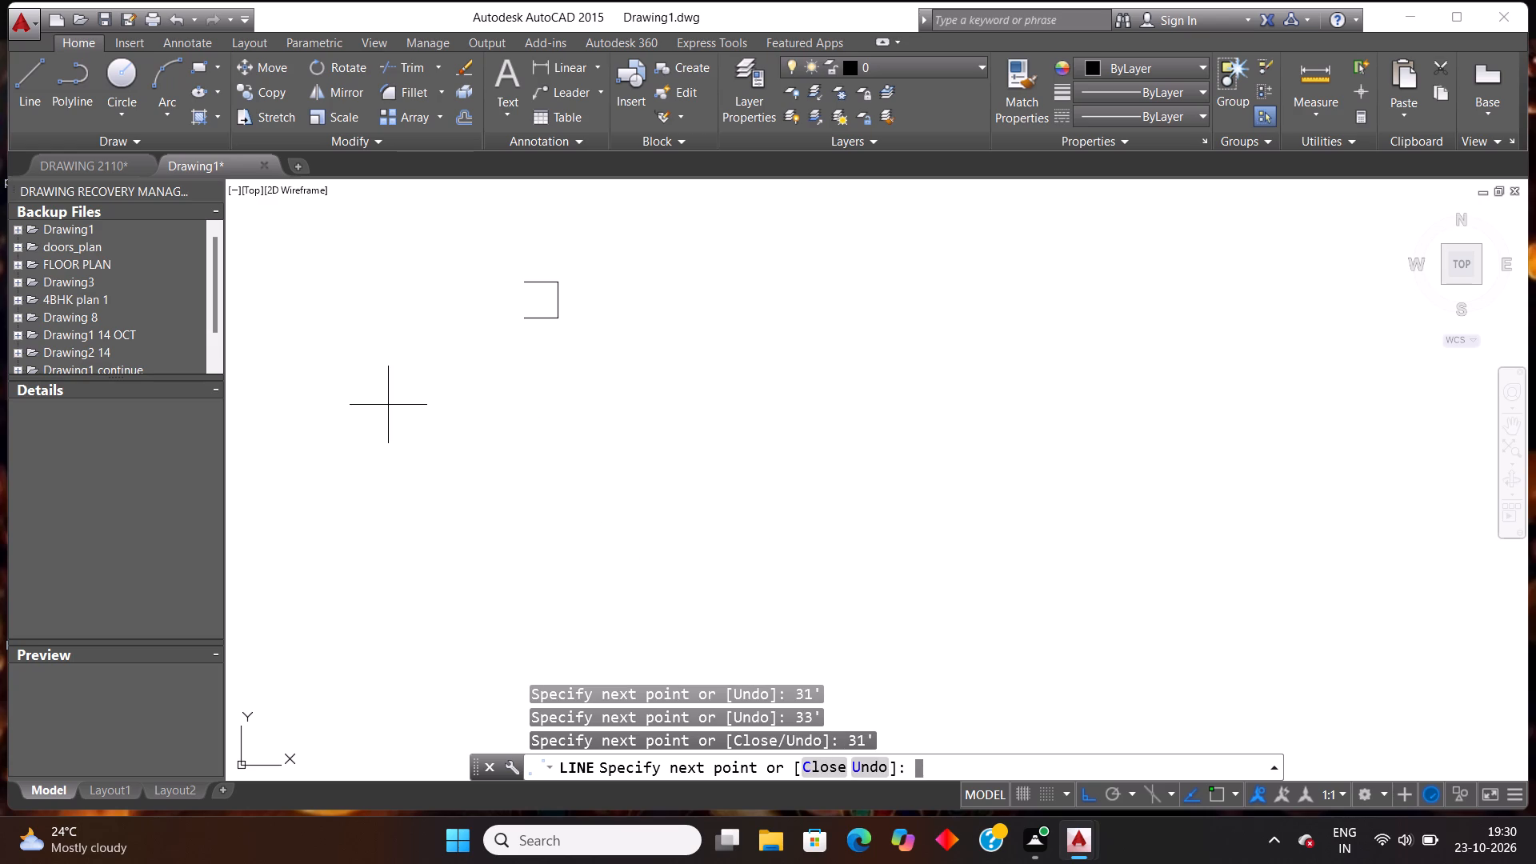
text(33')
key(Return)
key(Return)
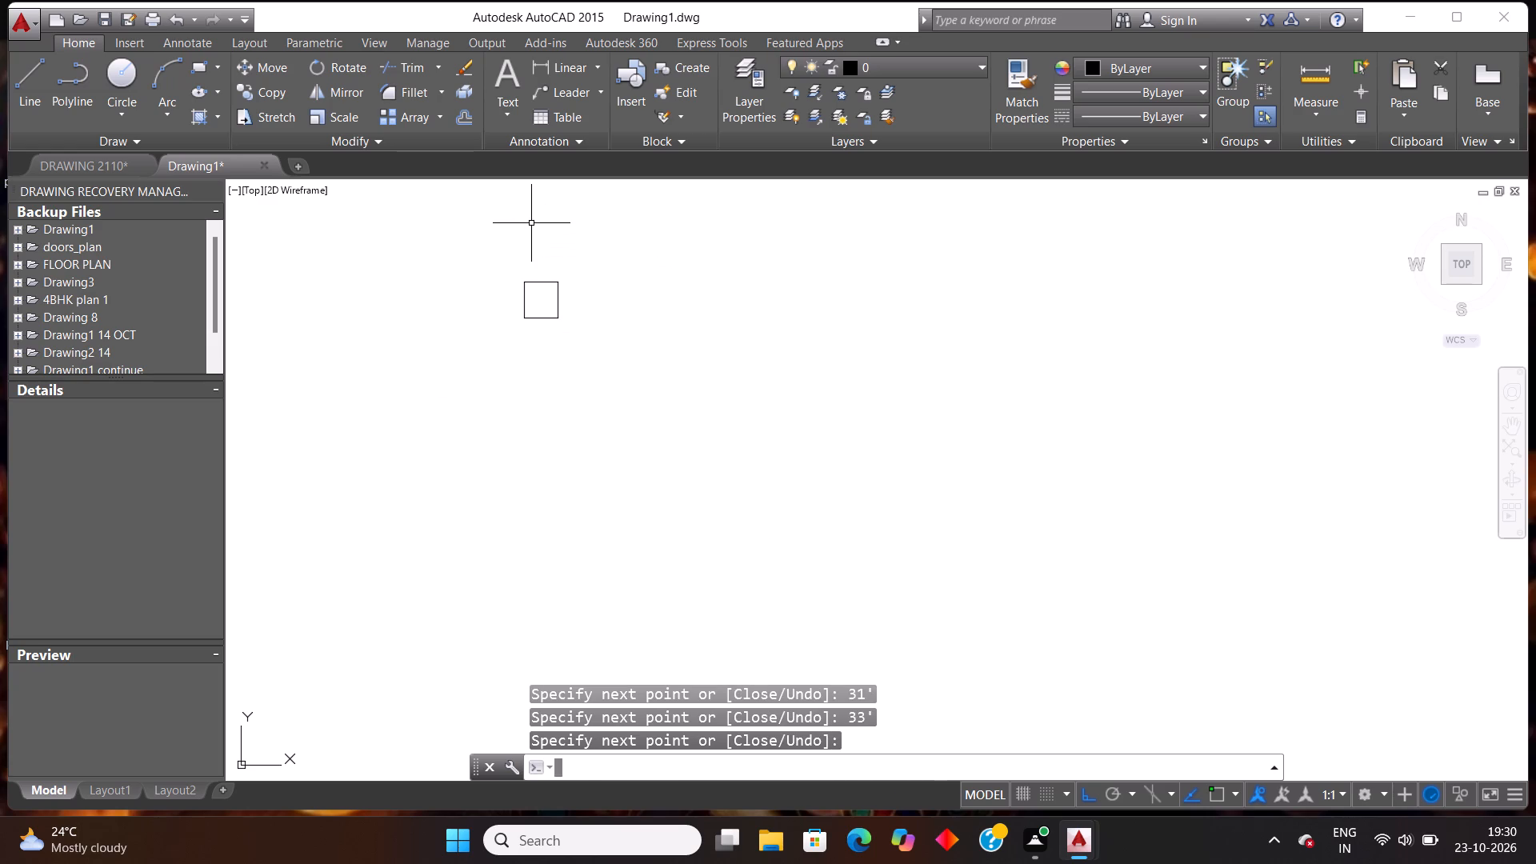
scroll(480, 254, up, 4)
scroll(547, 294, down, 1)
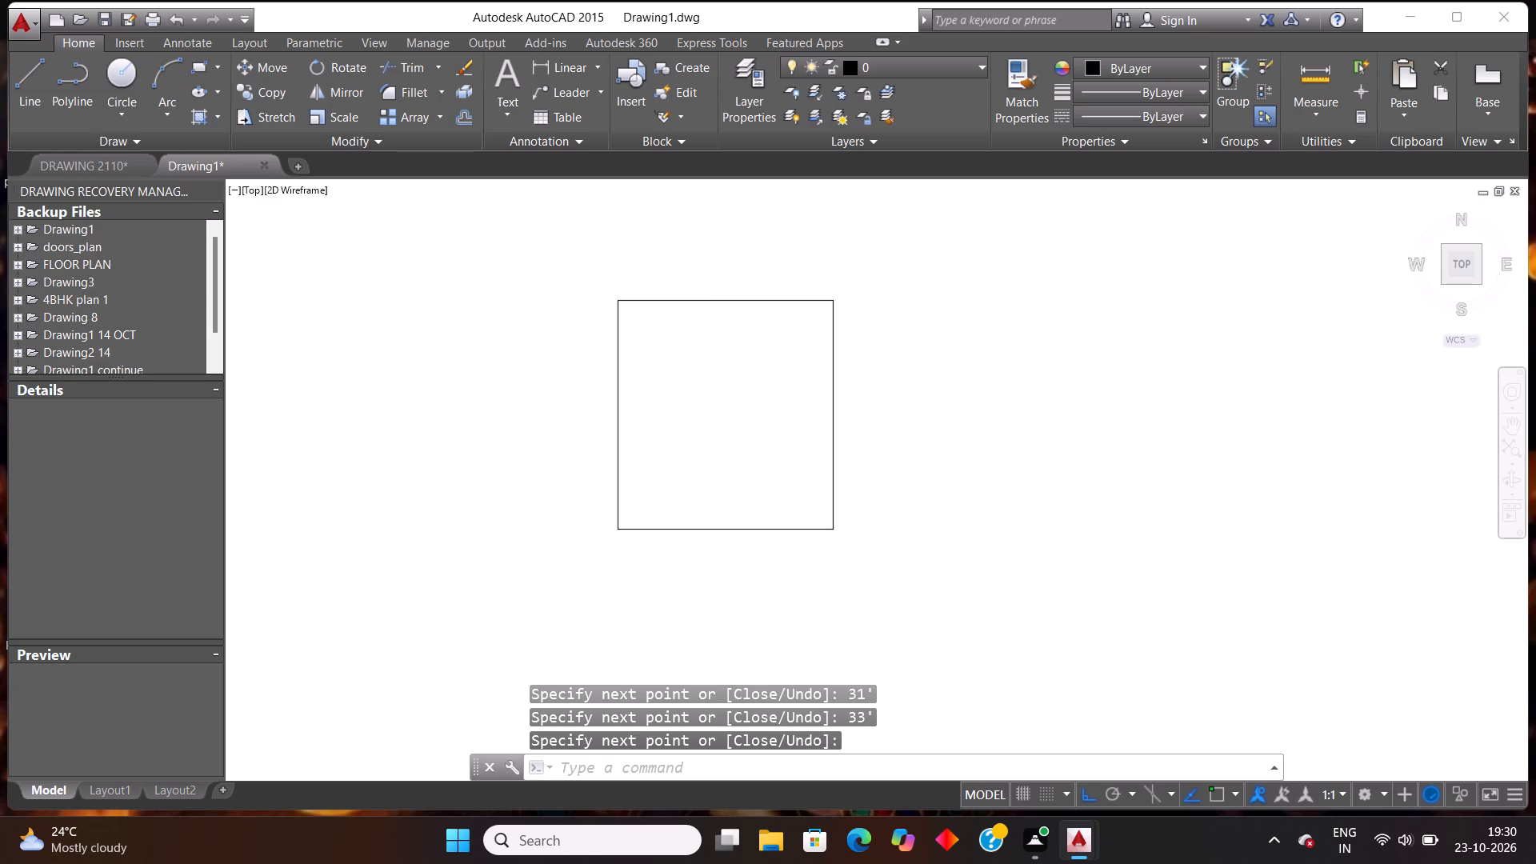
scroll(547, 294, up, 2)
key(Escape)
key(Escape)
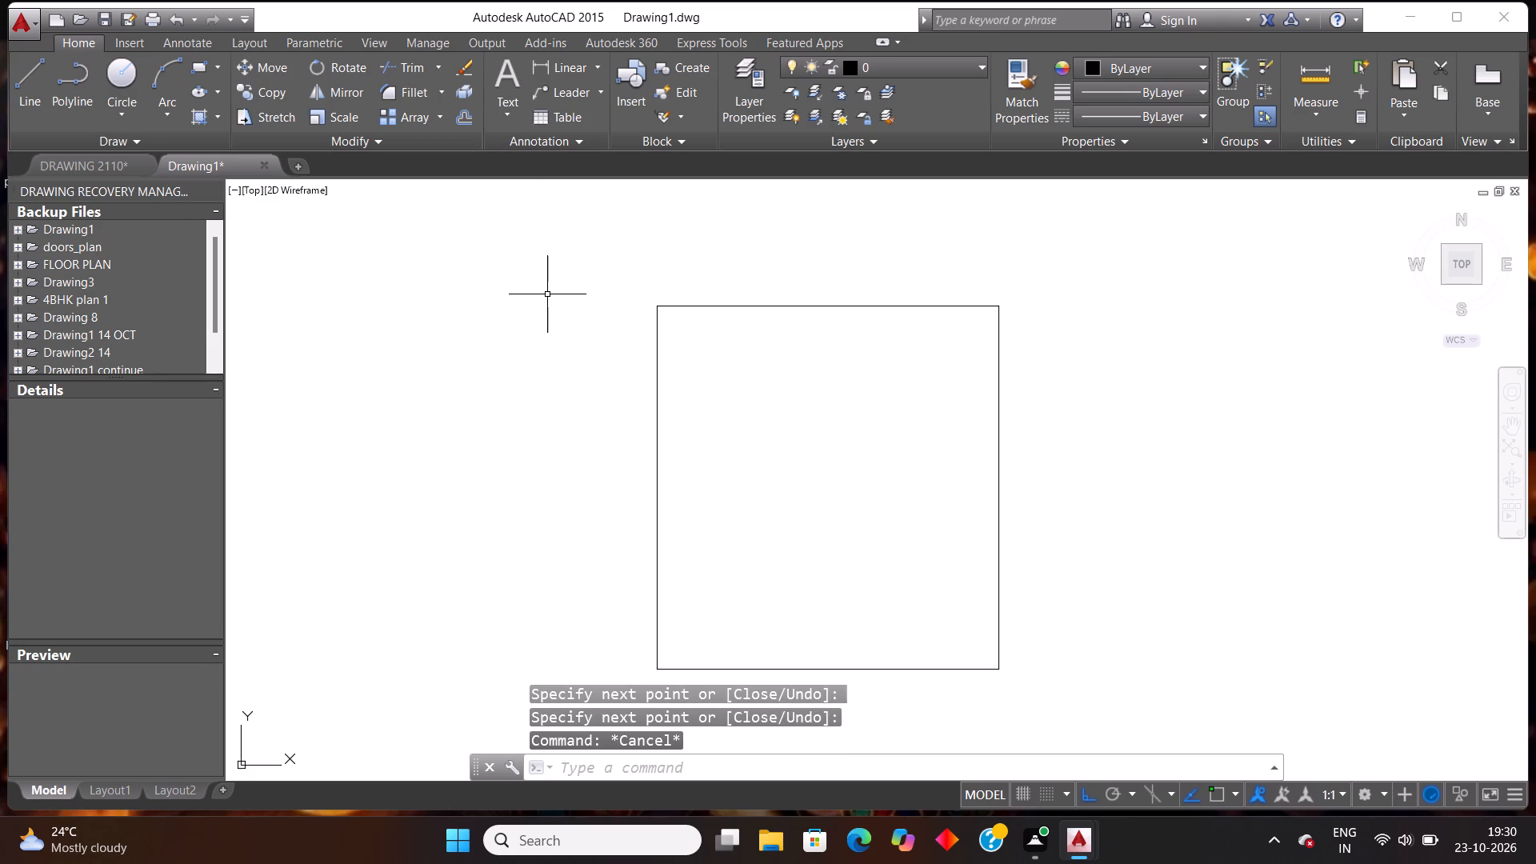
Offset all four sides of the outline 9" inward to form the outer walls.
text(off)
key(Return)
text(9")
key(Return)
click(770, 306)
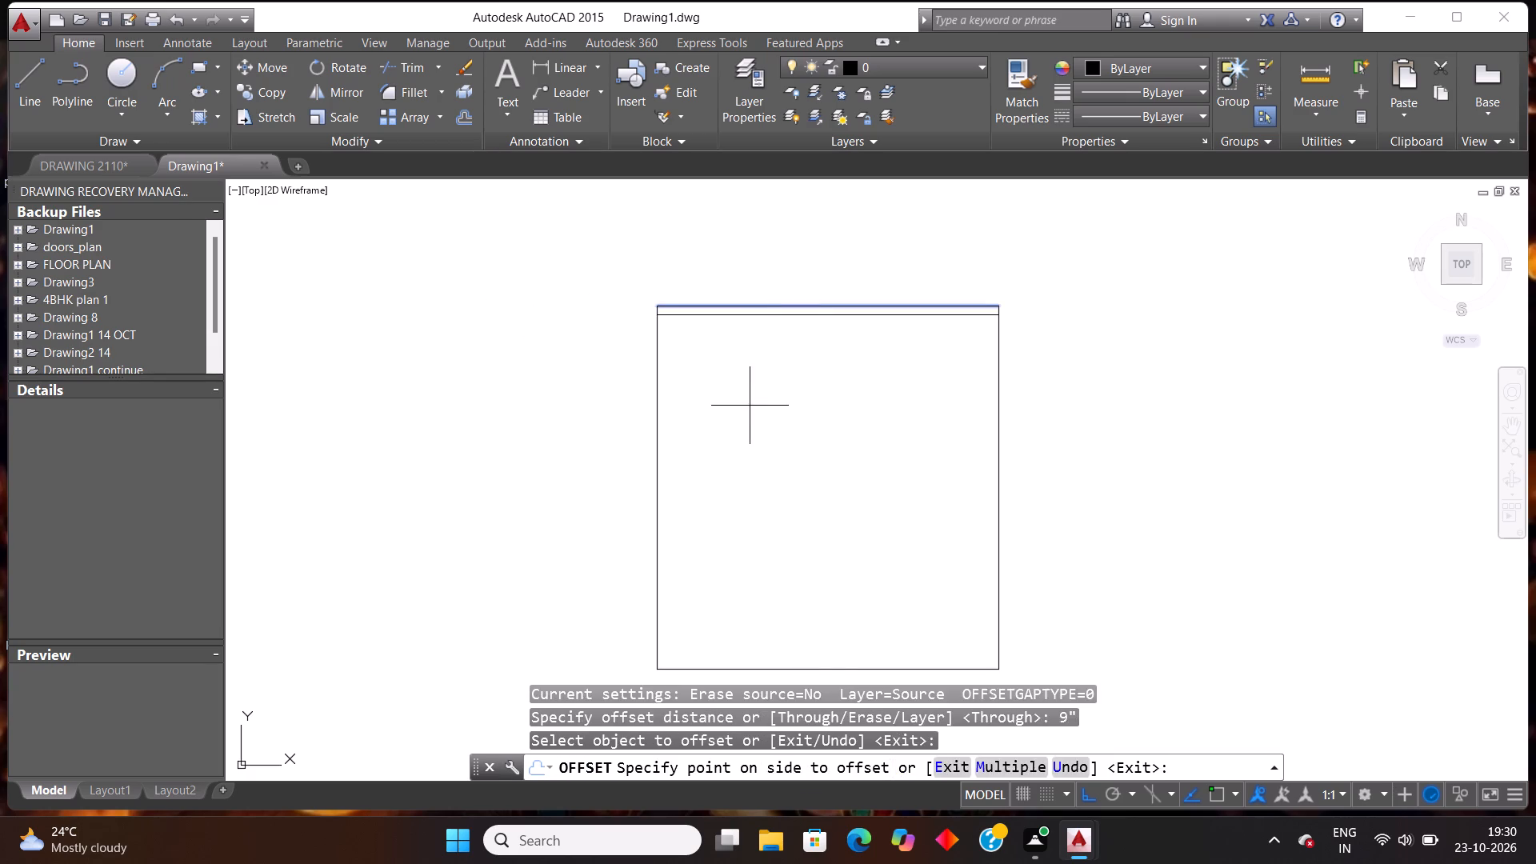
click(750, 415)
click(658, 374)
click(684, 370)
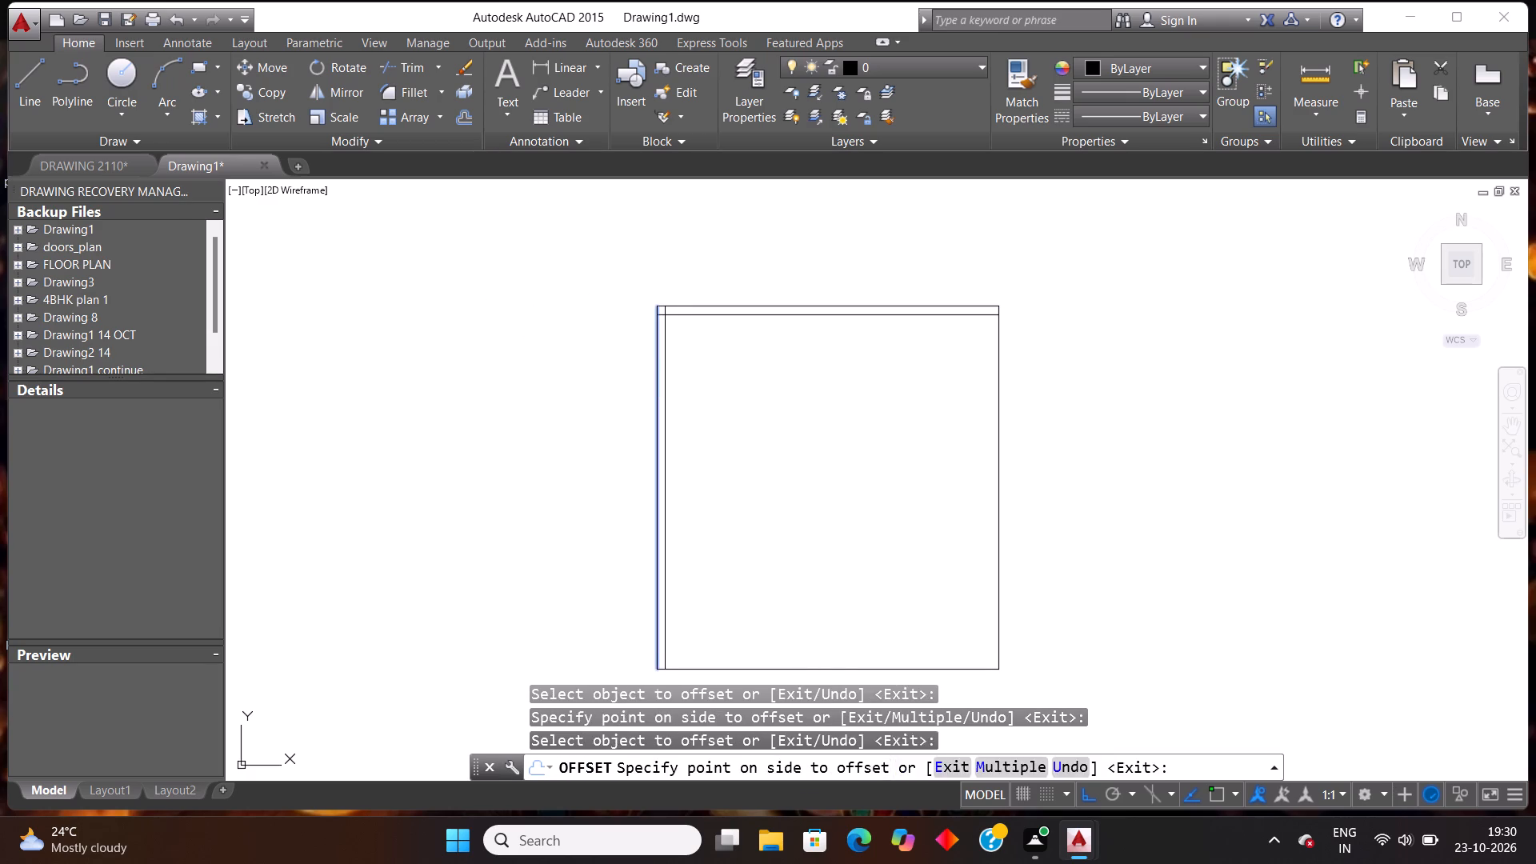
click(998, 354)
click(860, 356)
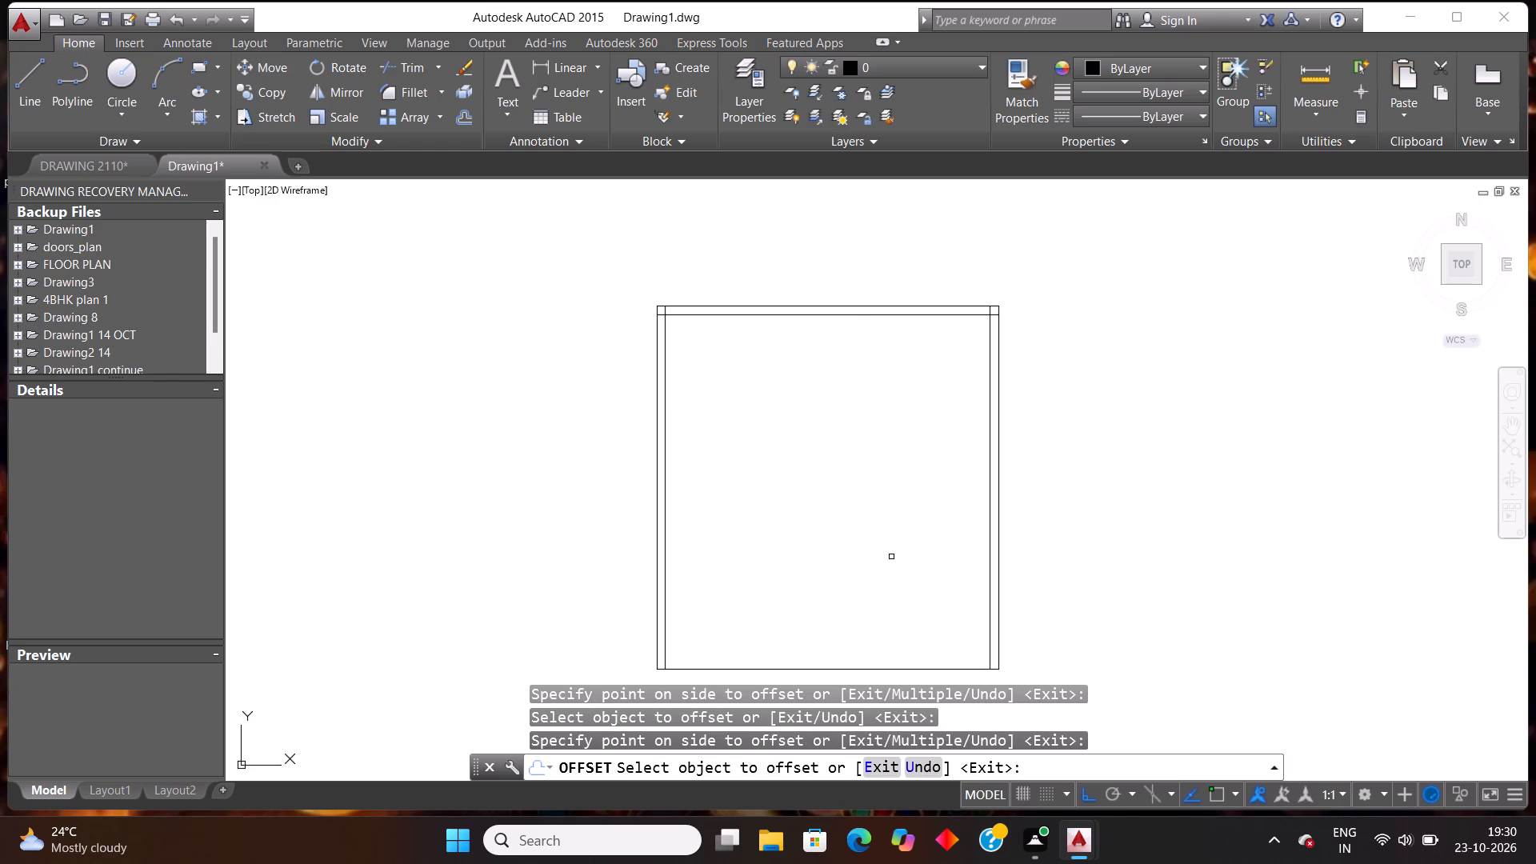
click(874, 670)
click(883, 577)
key(Escape)
key(Escape)
Trim the overhanging ends of the inner wall lines at the plan's upper-left corner, using all objects as cutting edges.
text(tr)
key(Return)
key(Return)
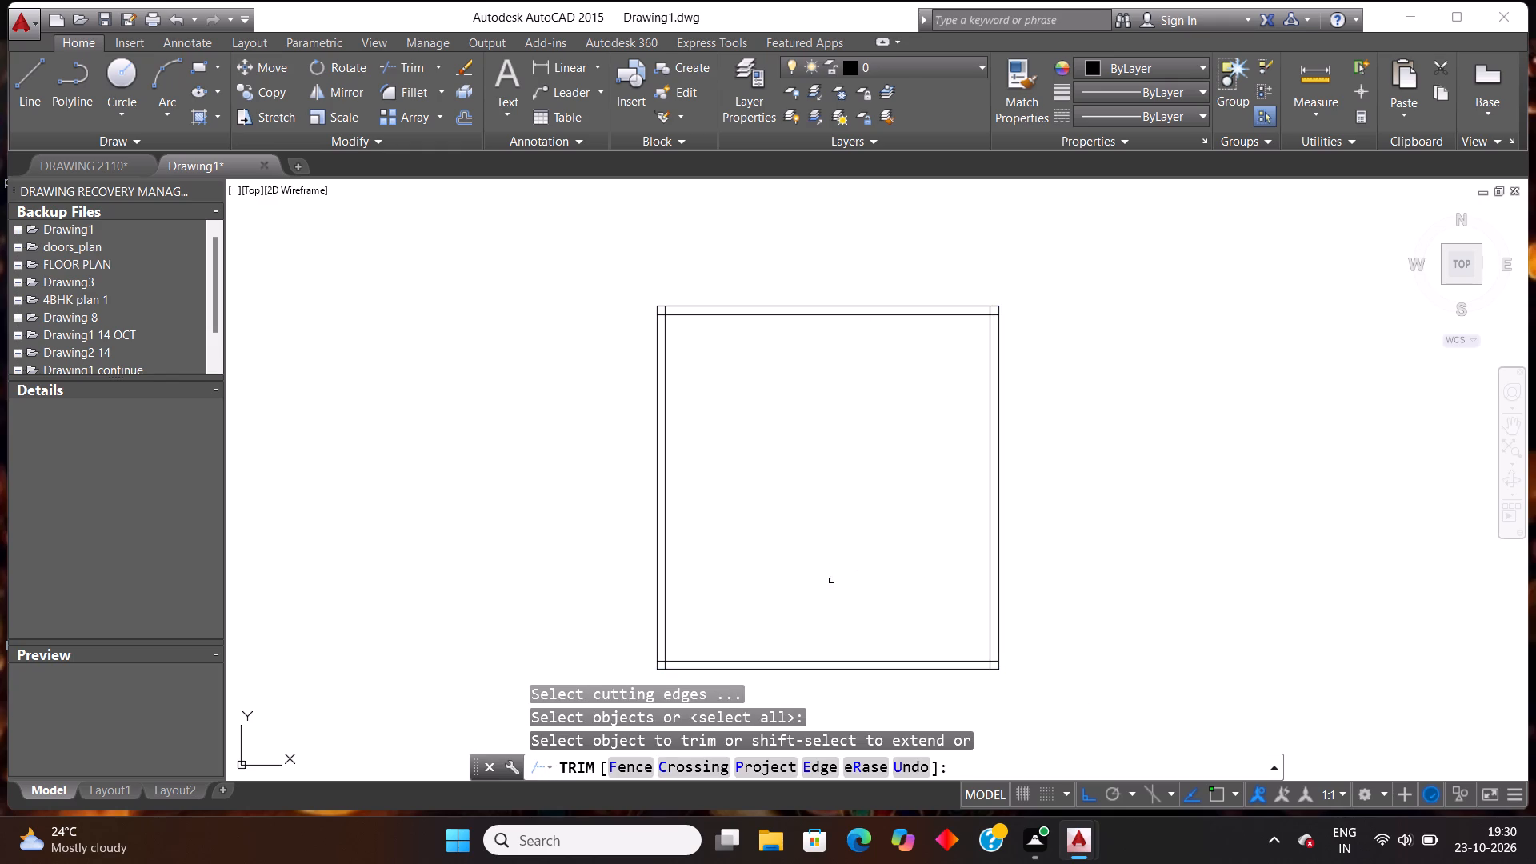
scroll(735, 348, up, 2)
scroll(567, 249, up, 6)
drag(536, 529, 536, 530)
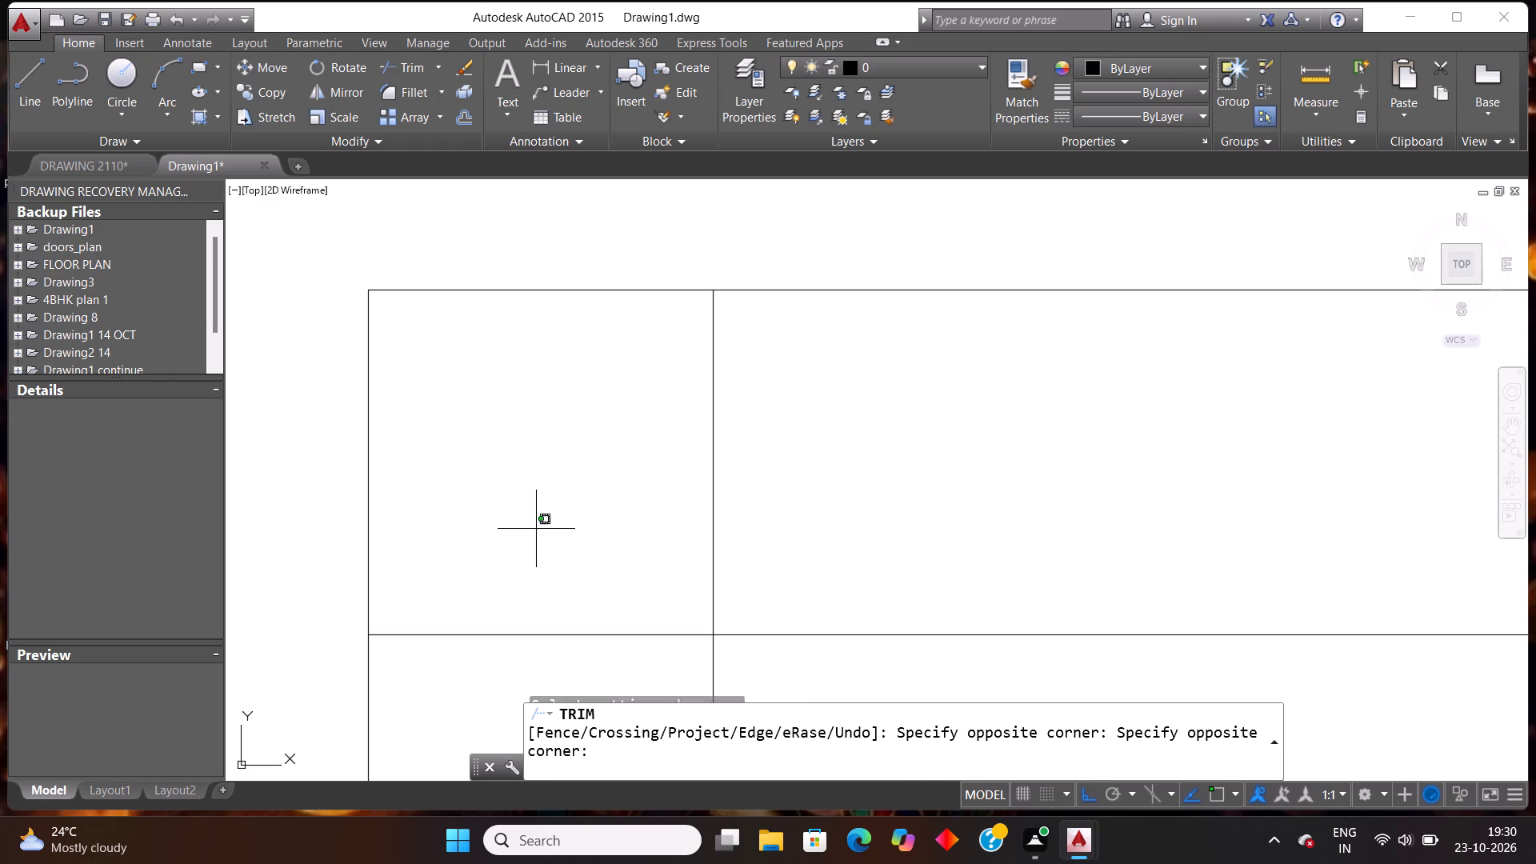
drag(536, 530, 529, 542)
click(441, 686)
drag(612, 426, 633, 420)
click(869, 386)
Trim the overhanging ends of the inner wall lines at the plan's upper-right corner.
scroll(646, 439, down, 2)
scroll(824, 441, down, 6)
scroll(1090, 506, up, 3)
scroll(1046, 431, up, 2)
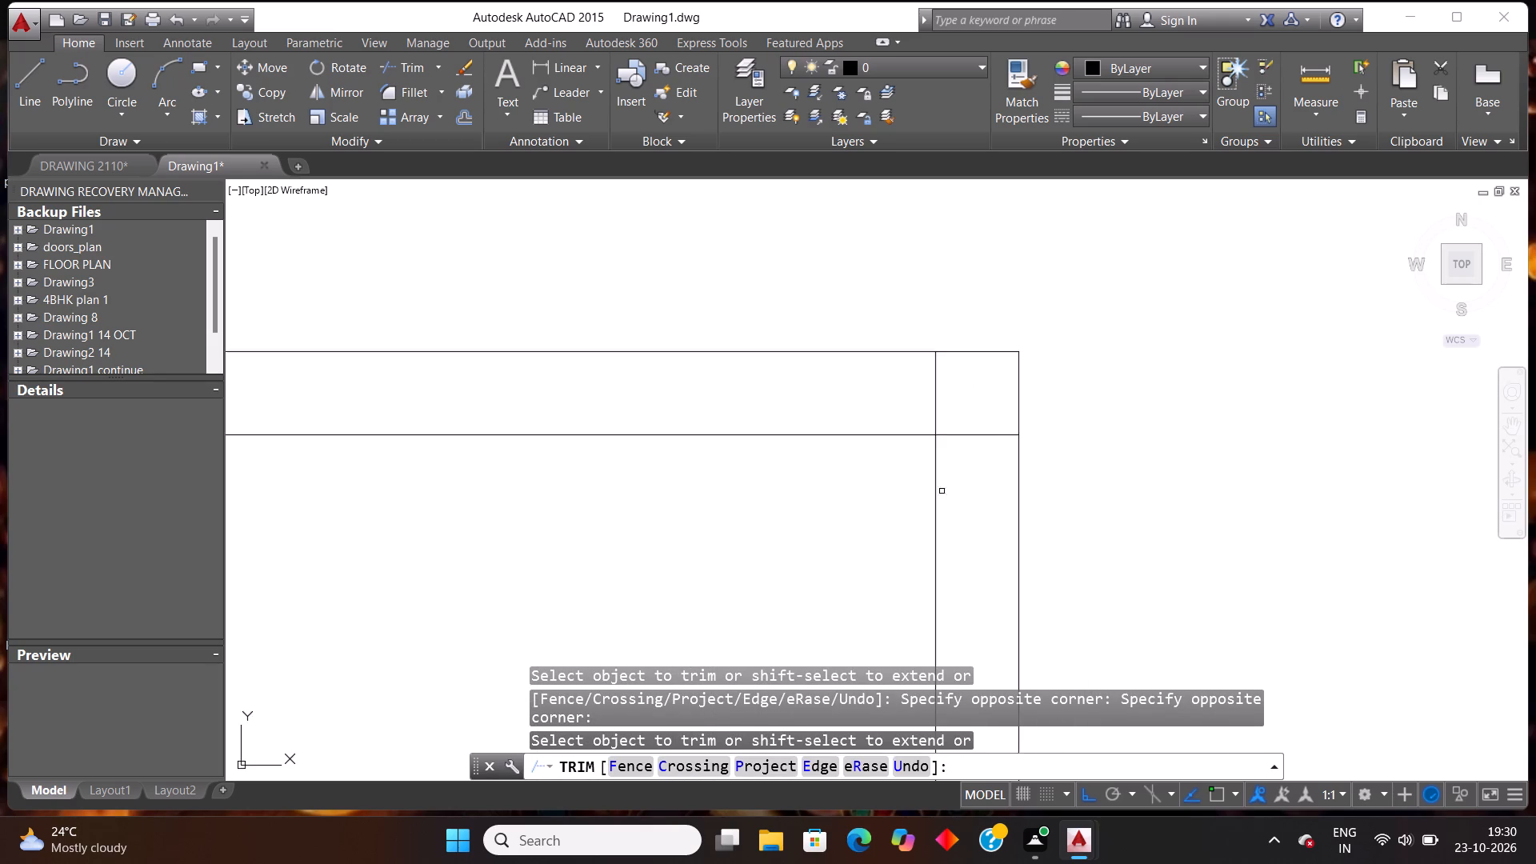
scroll(939, 491, up, 2)
scroll(952, 364, down, 2)
scroll(1020, 220, up, 1)
click(976, 505)
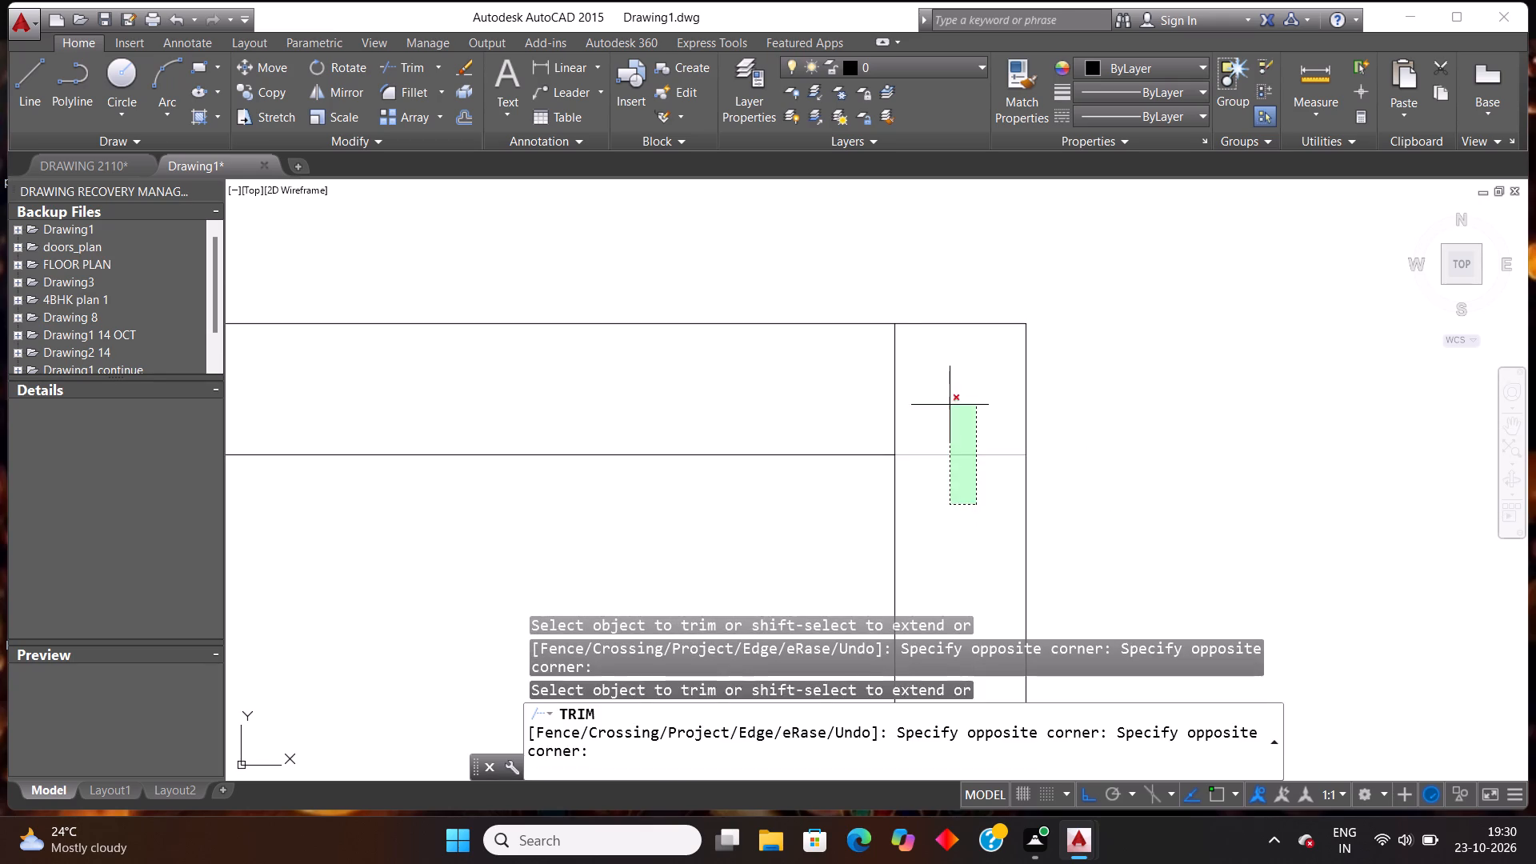
click(950, 405)
click(929, 378)
drag(794, 394, 811, 393)
Trim the overhanging ends of the inner wall lines at the plan's lower-left corner.
scroll(890, 383, down, 9)
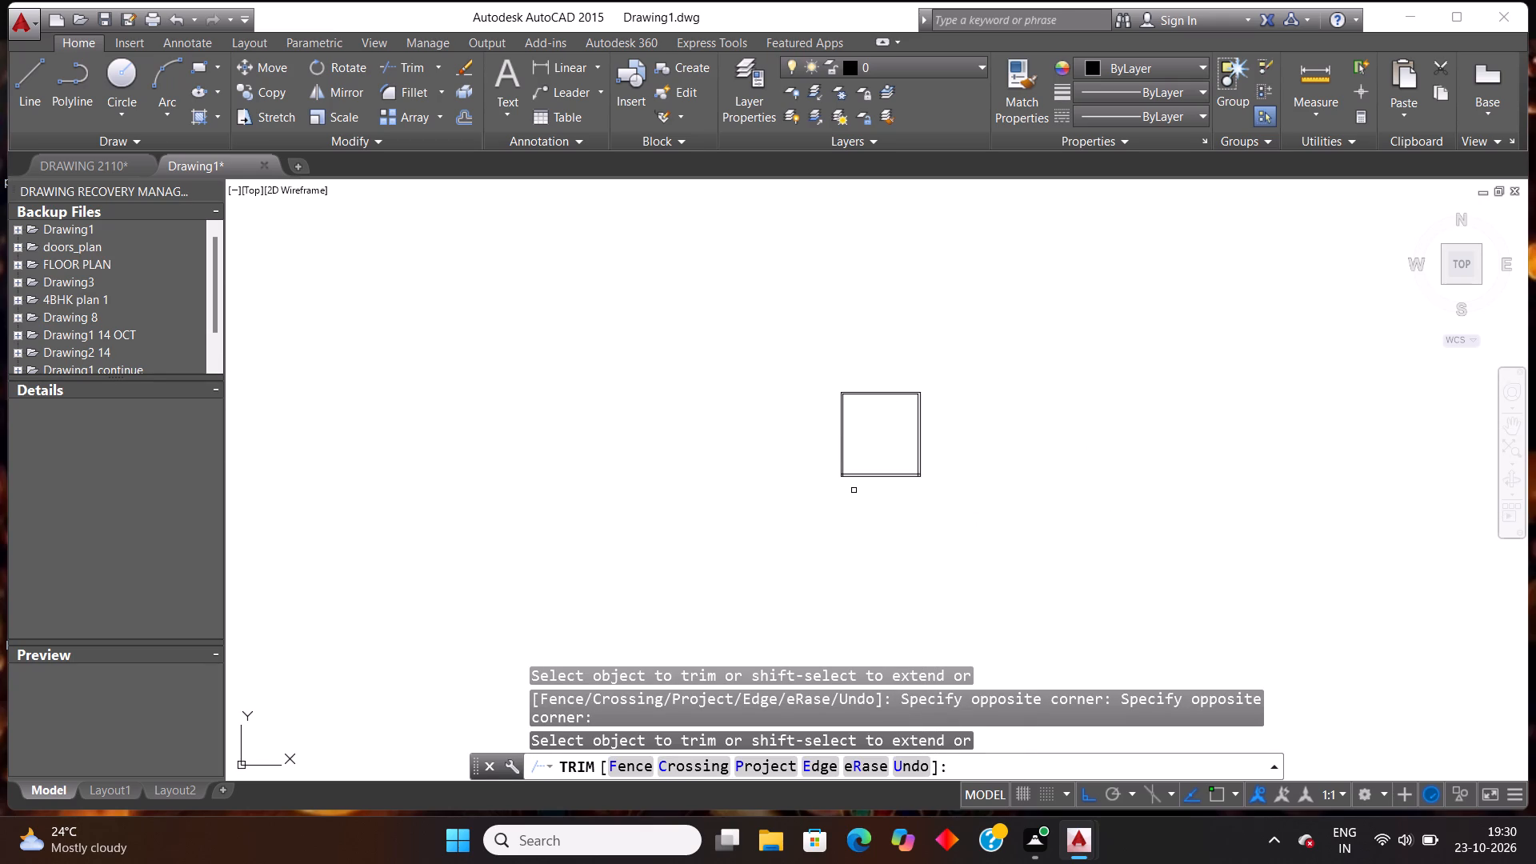
scroll(854, 489, up, 7)
scroll(887, 574, up, 2)
drag(854, 641, 858, 611)
click(807, 439)
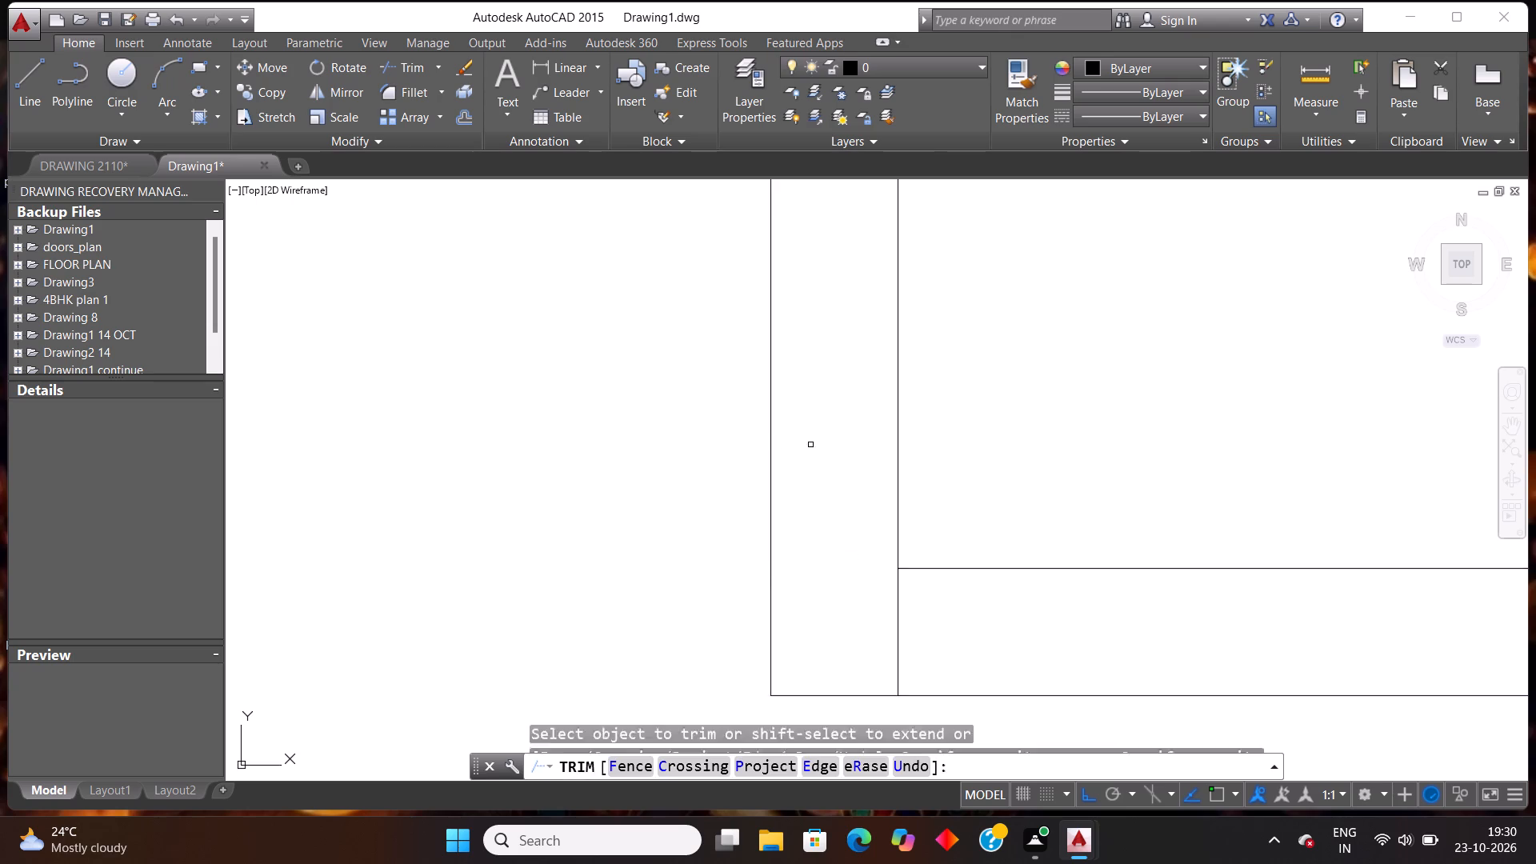
scroll(896, 430, down, 3)
scroll(932, 488, up, 4)
drag(671, 455, 686, 451)
click(997, 505)
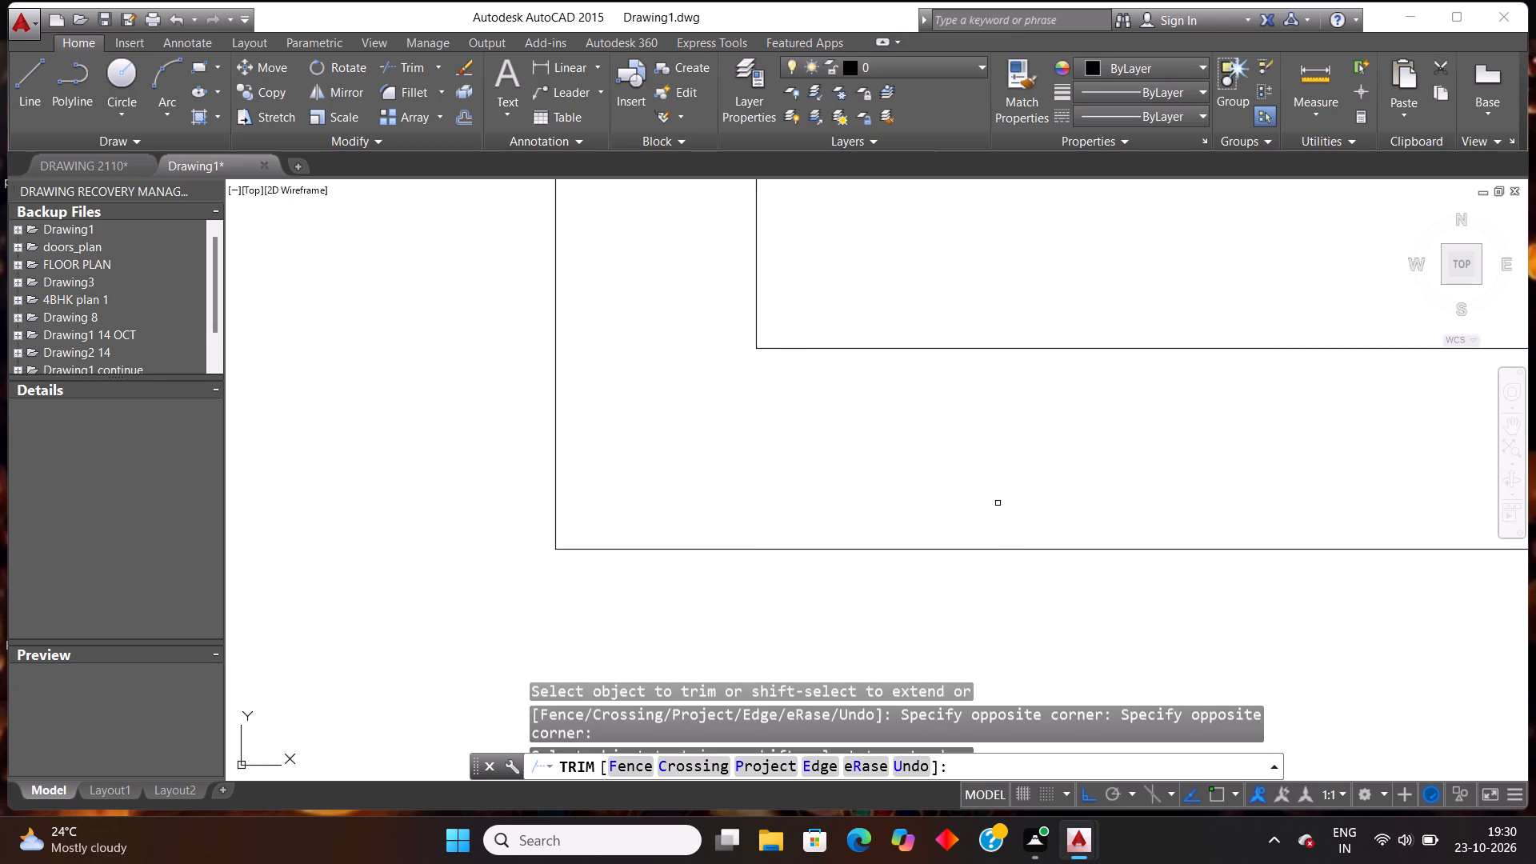
Trim the overhanging ends of the inner wall lines at the plan's lower-right corner and finish trimming.
scroll(862, 510, down, 8)
scroll(973, 518, up, 9)
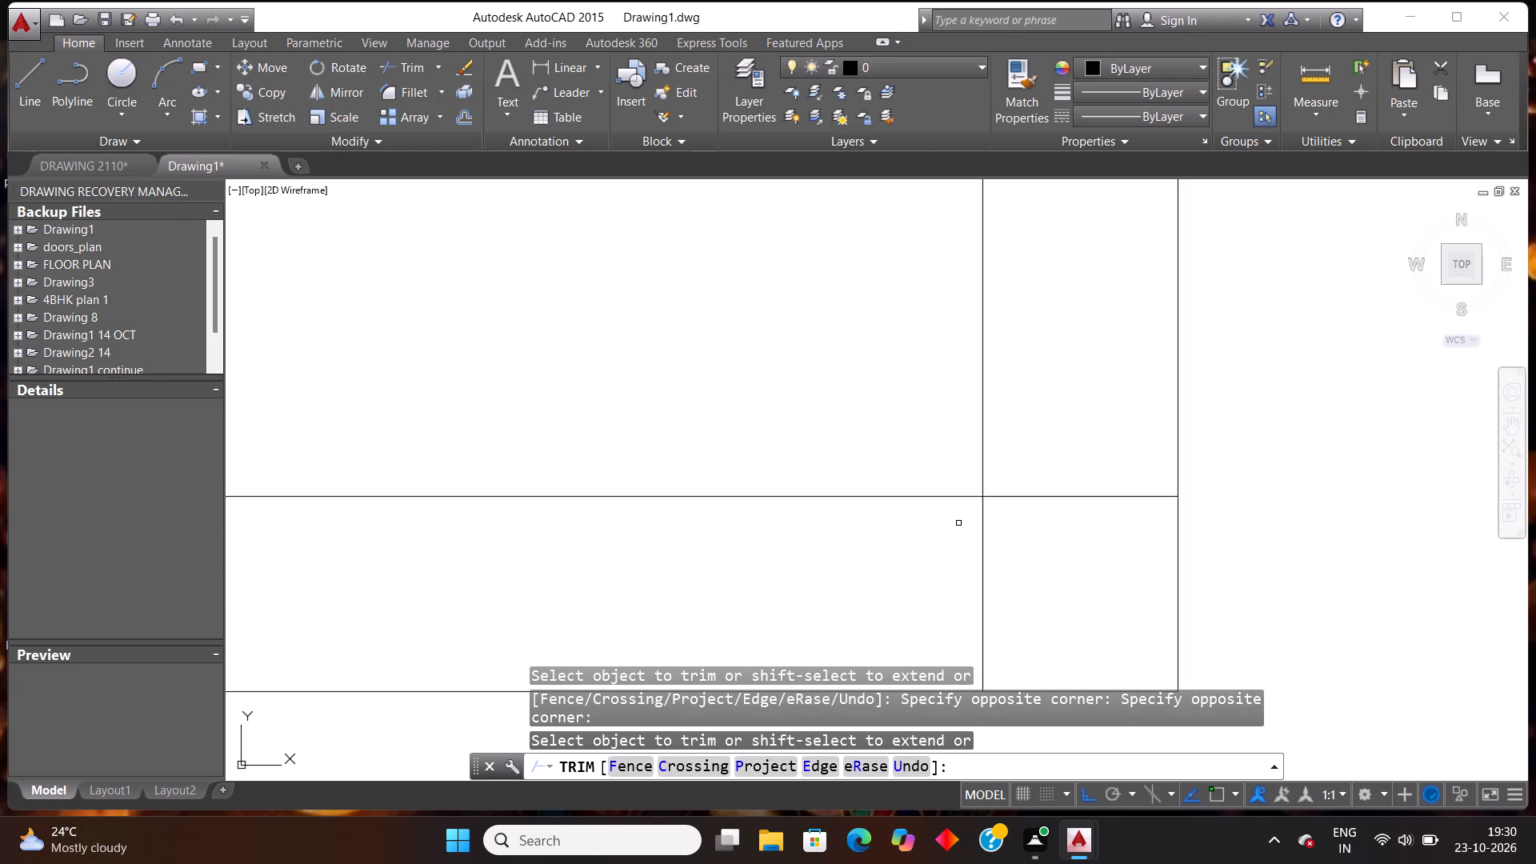
drag(1077, 522, 1084, 510)
drag(1064, 442, 1074, 457)
drag(1058, 542, 1067, 537)
drag(802, 517, 826, 533)
scroll(937, 514, down, 5)
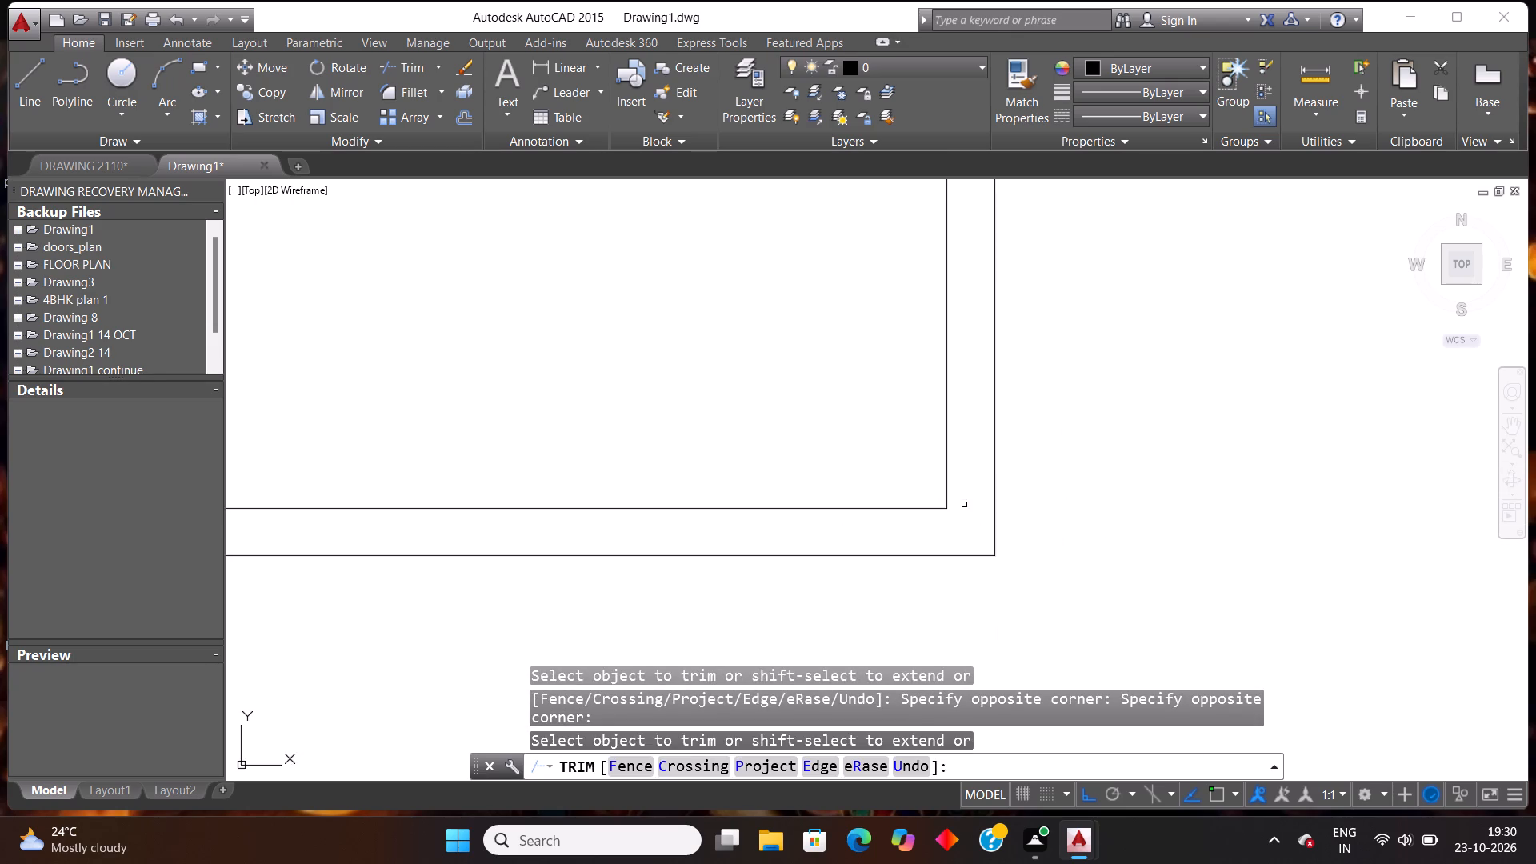
scroll(964, 505, down, 5)
scroll(908, 410, up, 2)
scroll(1056, 570, up, 2)
scroll(1056, 567, down, 2)
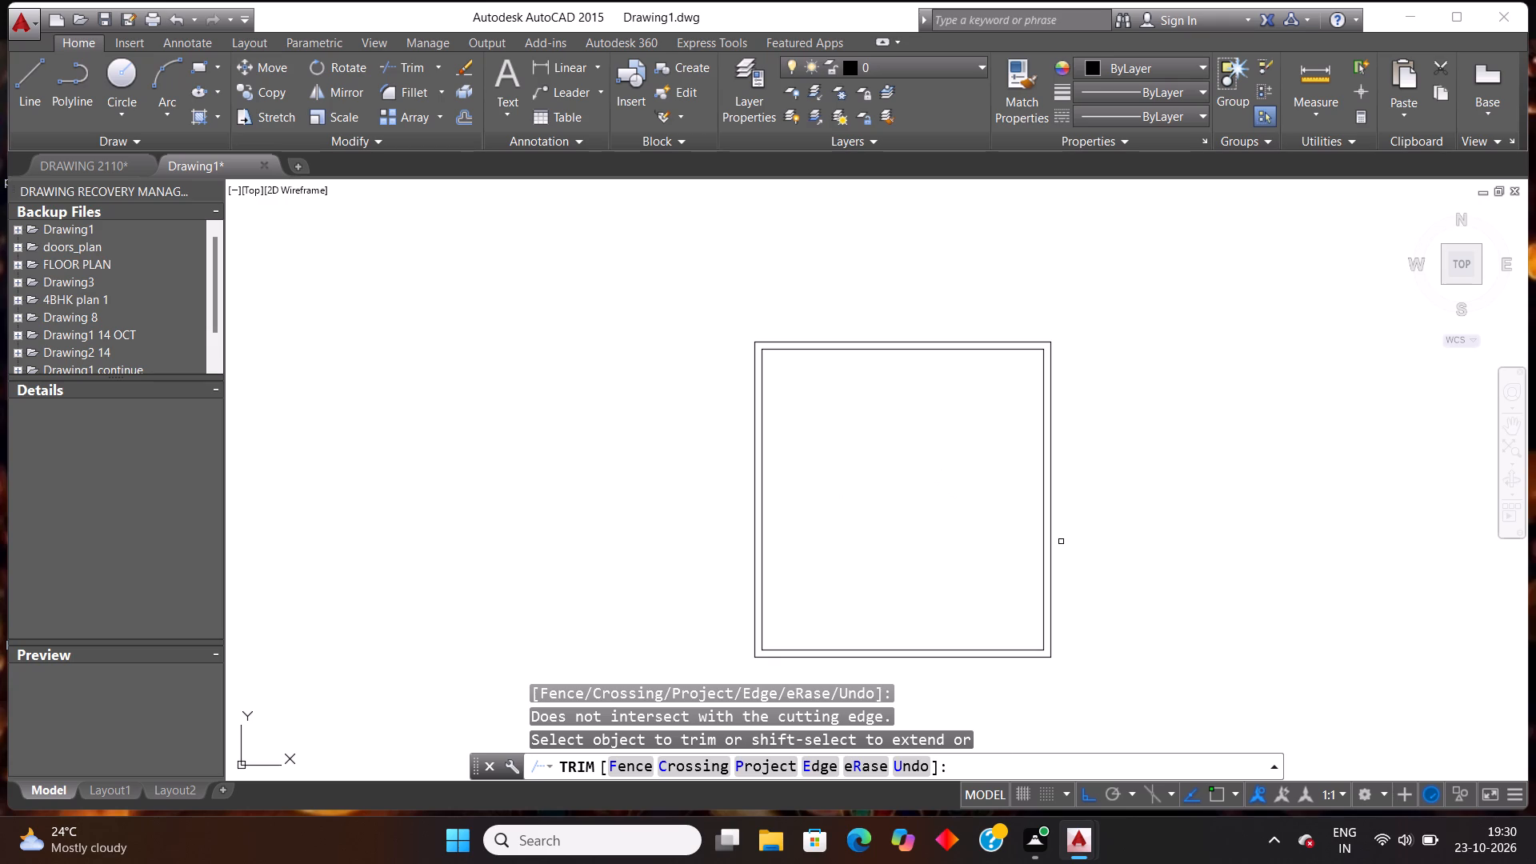
key(Escape)
key(Escape)
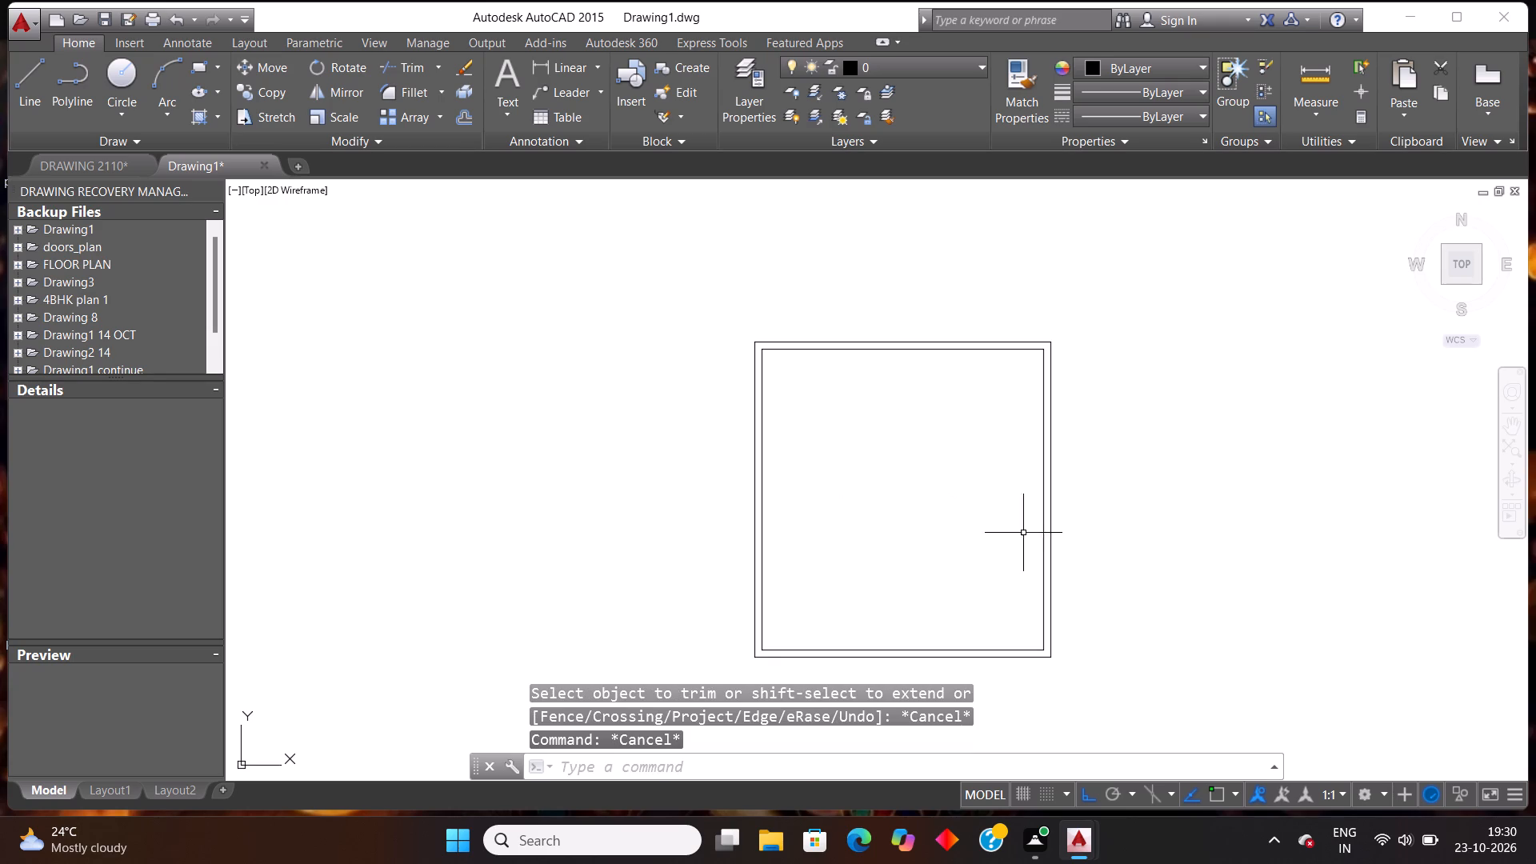
Offset the inner line of the left wall 11' to the right for the first vertical partition.
scroll(976, 508, down, 2)
scroll(1048, 534, up, 1)
text(off)
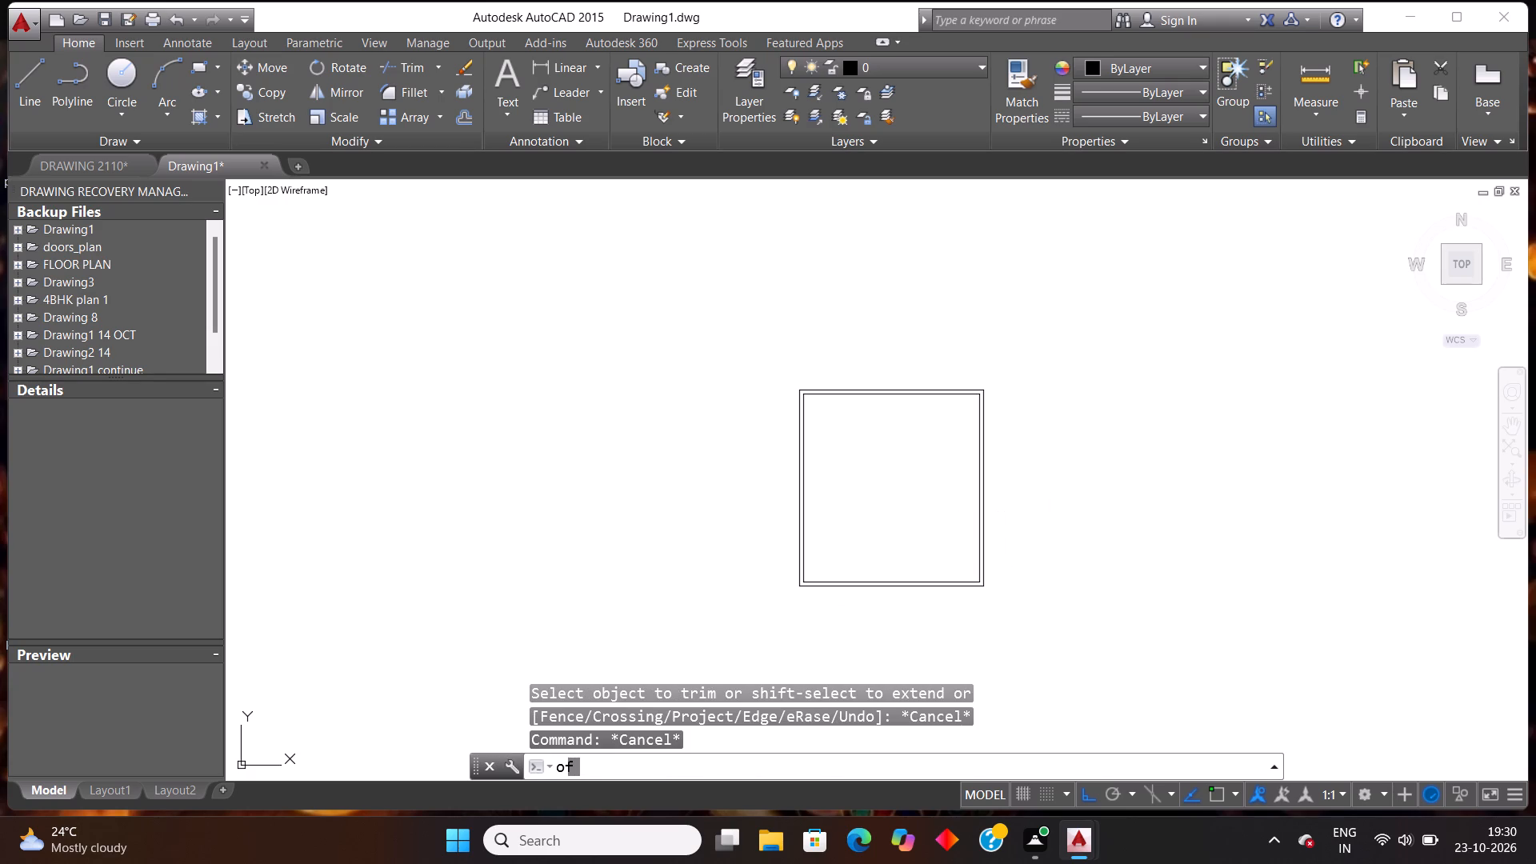
key(Return)
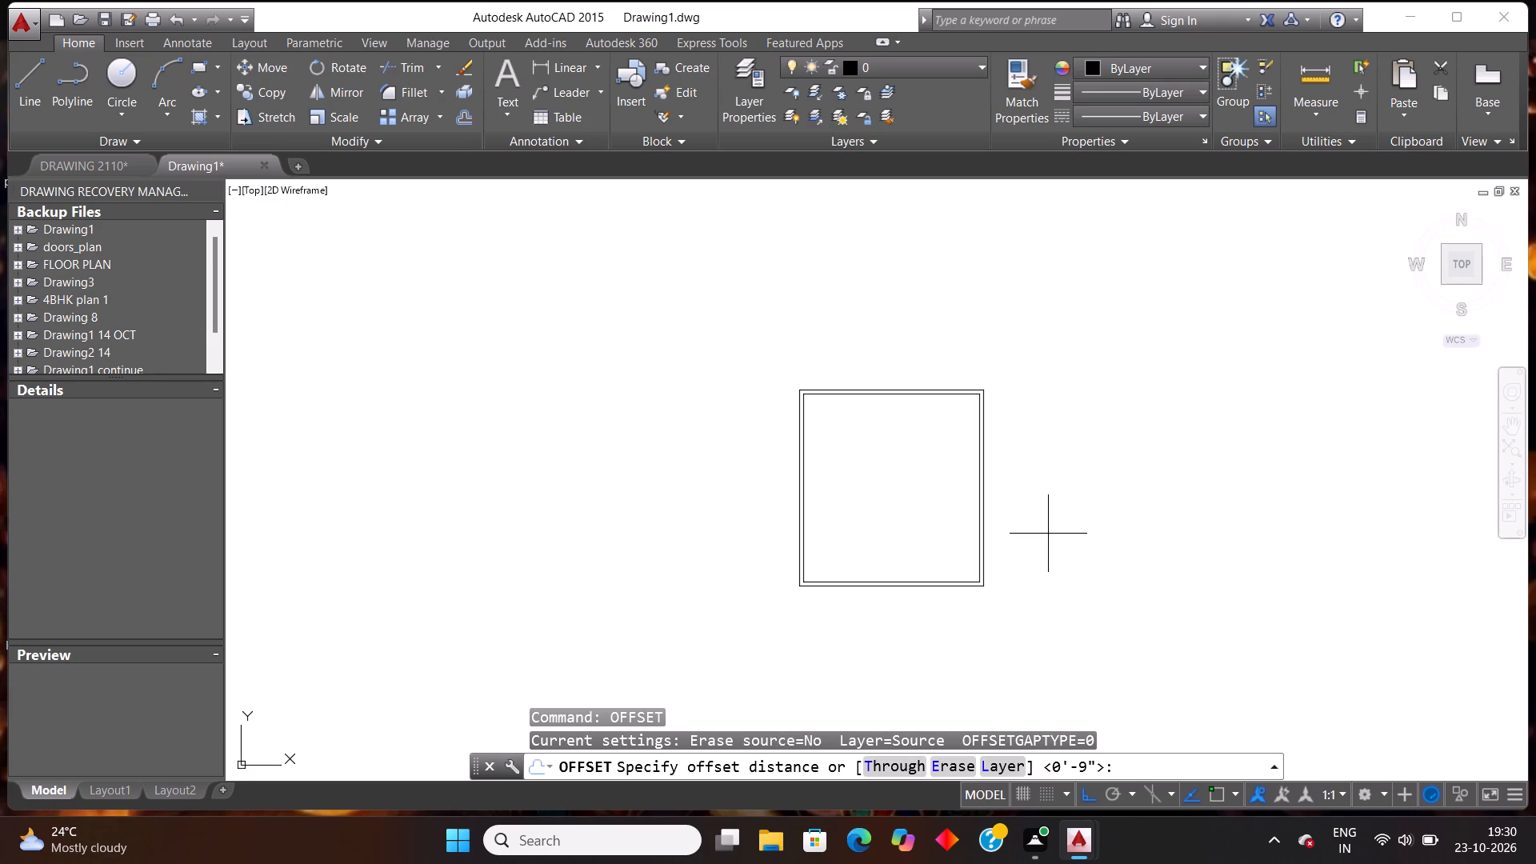
text(11')
key(Return)
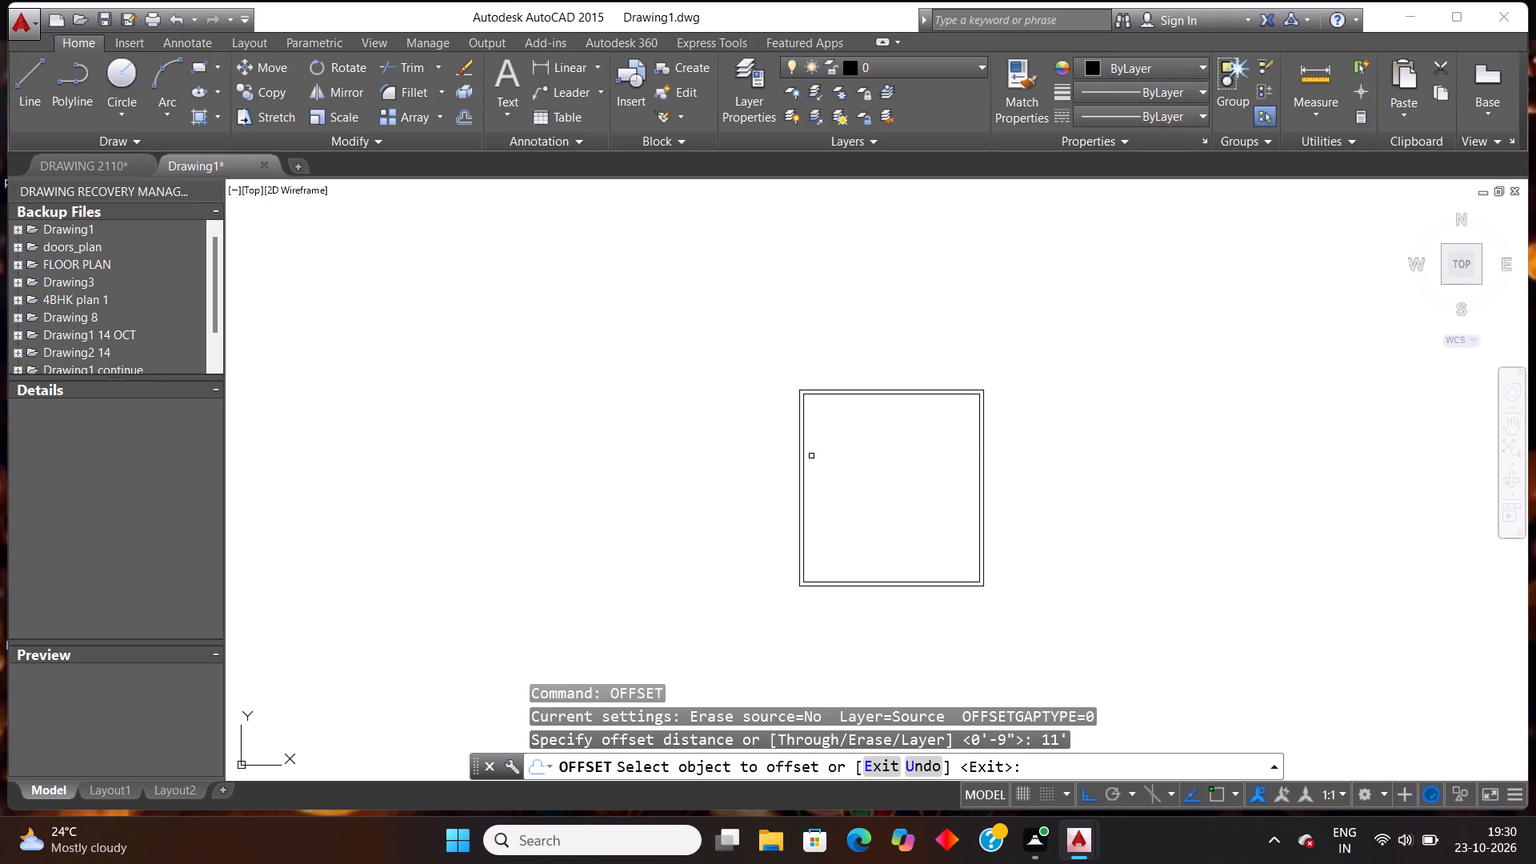
click(803, 457)
click(930, 442)
scroll(898, 450, up, 1)
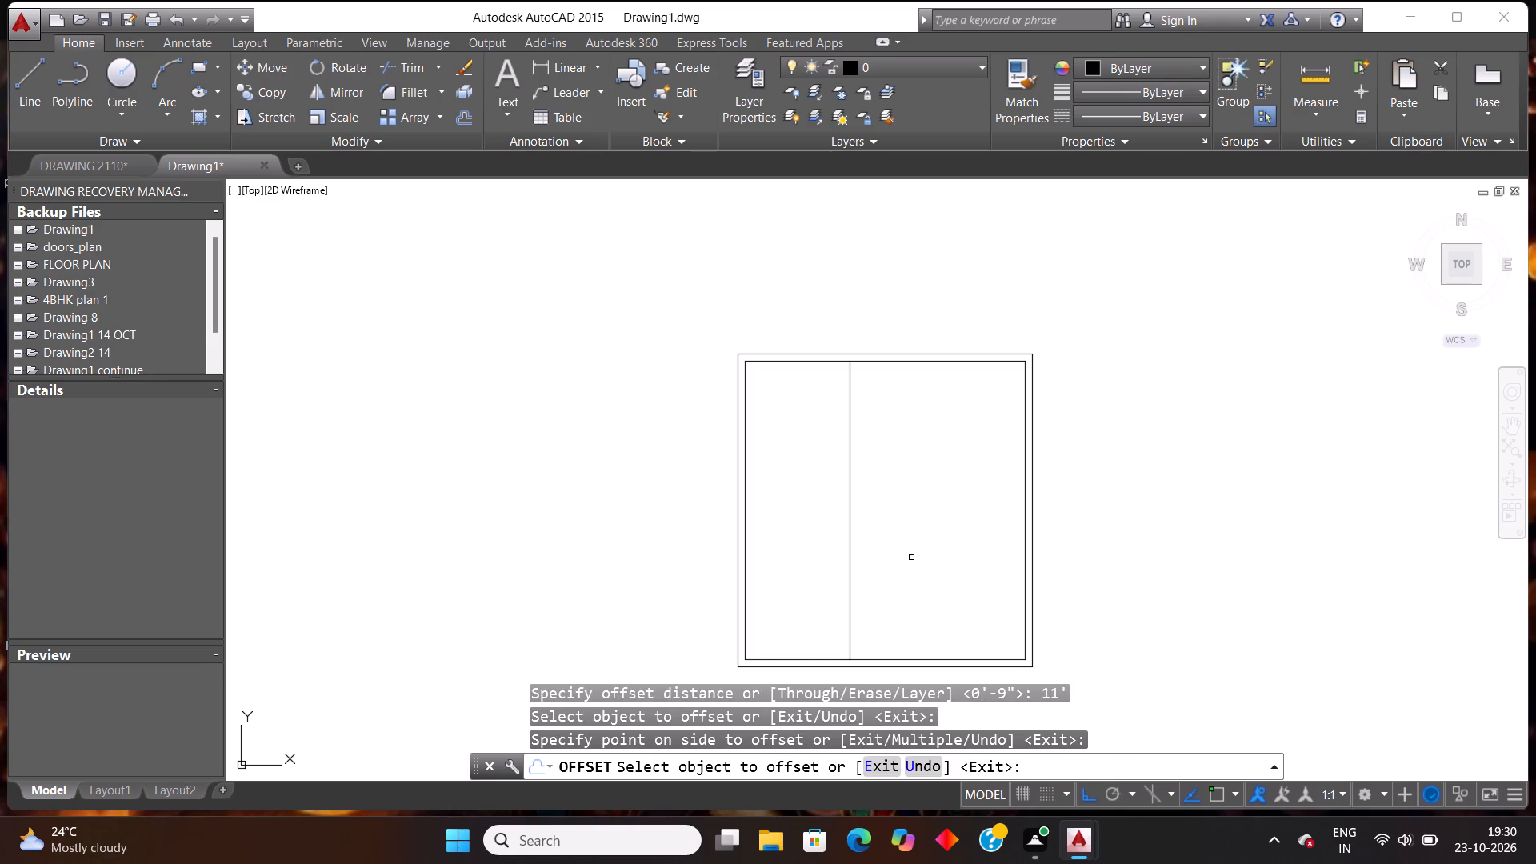
scroll(912, 557, up, 1)
scroll(920, 510, down, 1)
scroll(923, 654, up, 1)
scroll(1078, 538, down, 1)
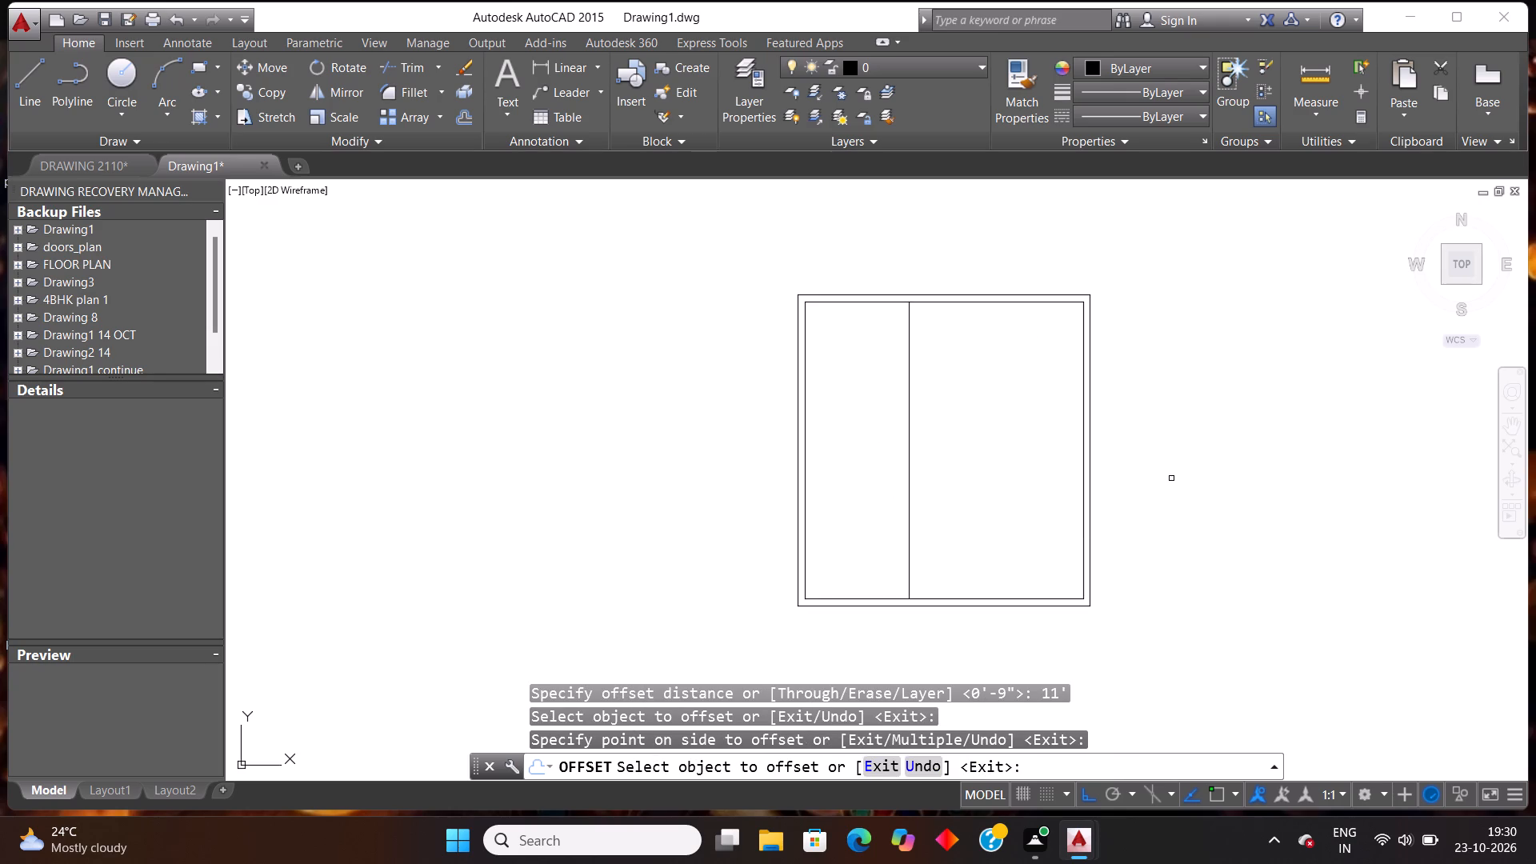
scroll(1172, 478, up, 1)
key(Escape)
key(Escape)
Offset the first vertical partition line 4" to the right to give the partition its thickness.
text(off)
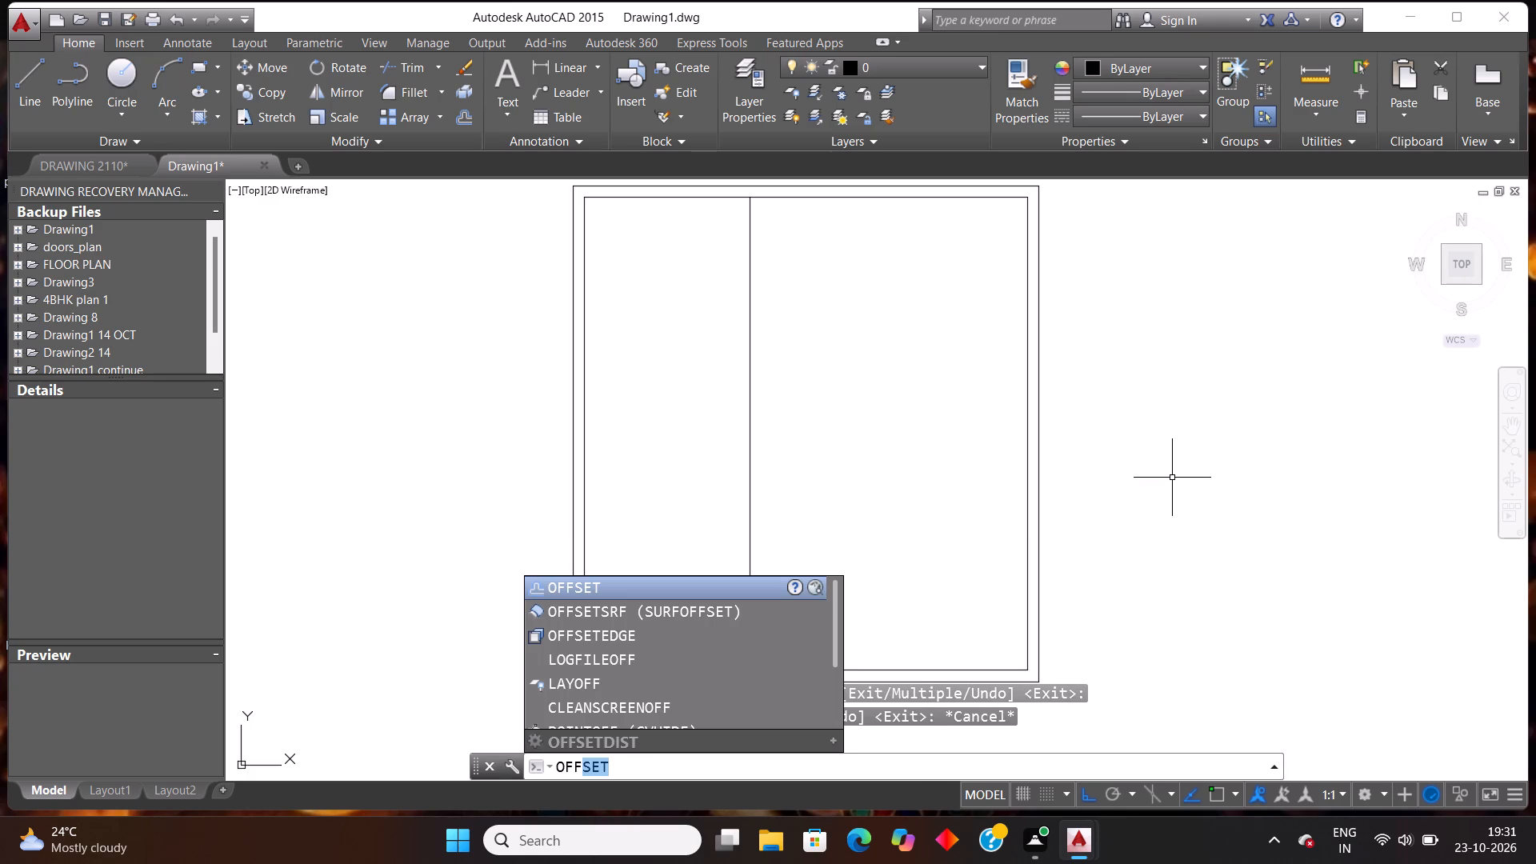
key(Return)
text(4")
key(Return)
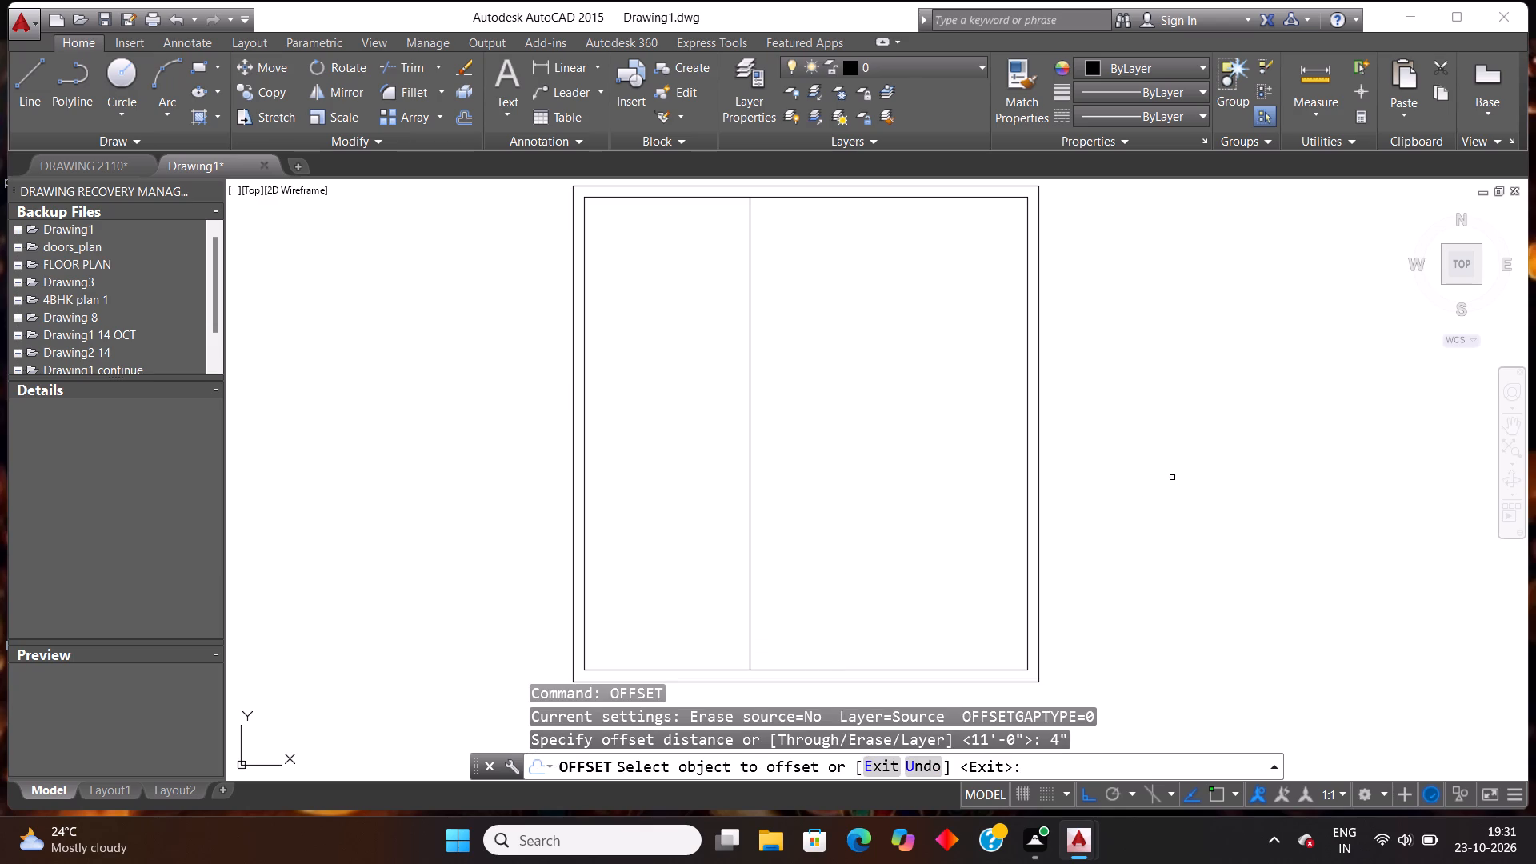
click(750, 398)
click(875, 350)
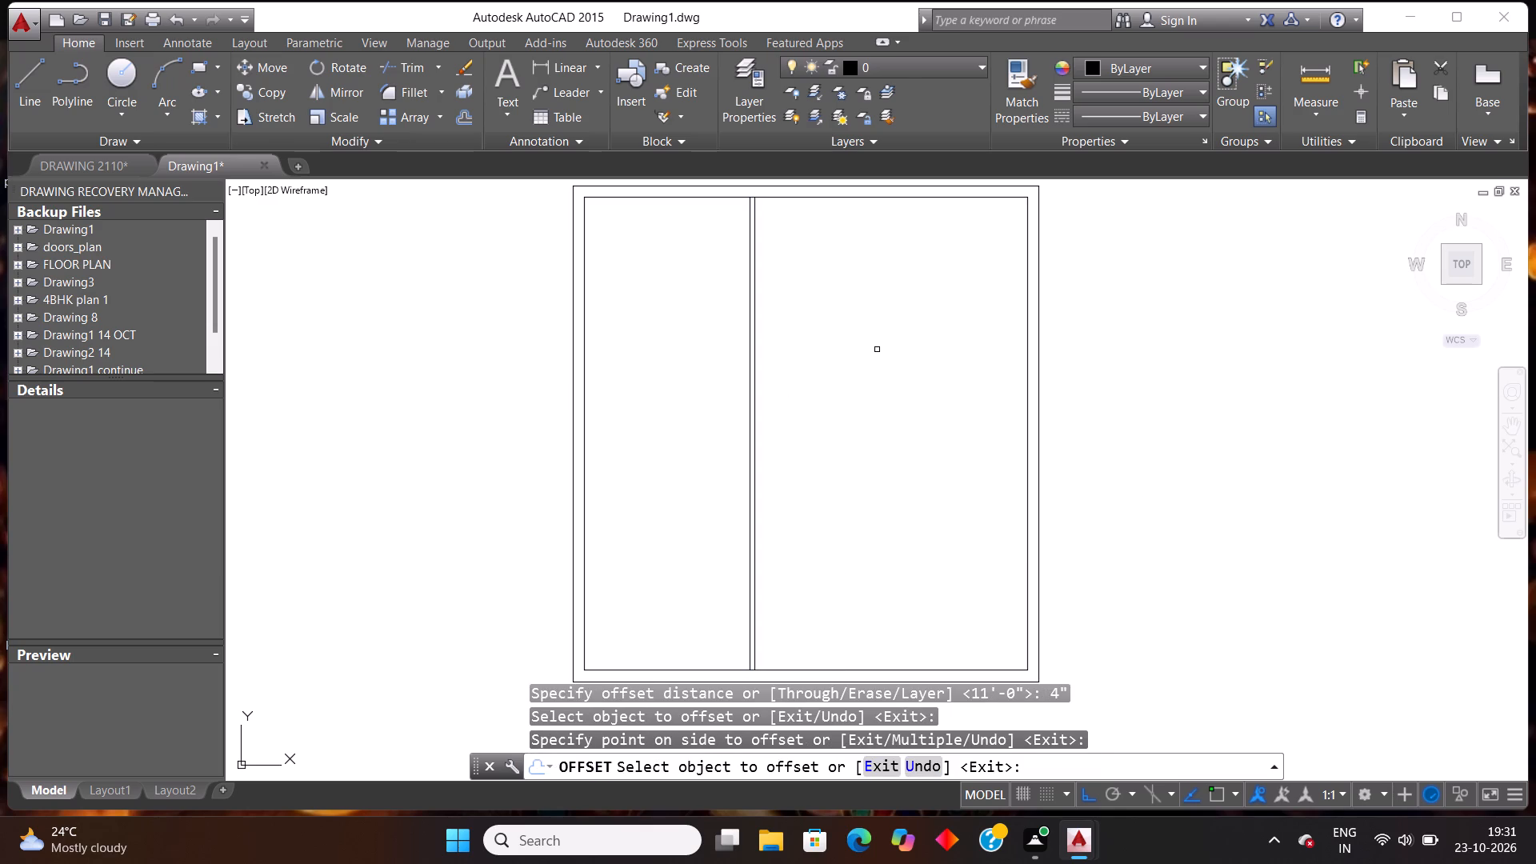
key(Escape)
key(Escape)
Offset the inner line of the right wall 11'10" to the left for the second vertical partition.
text(og)
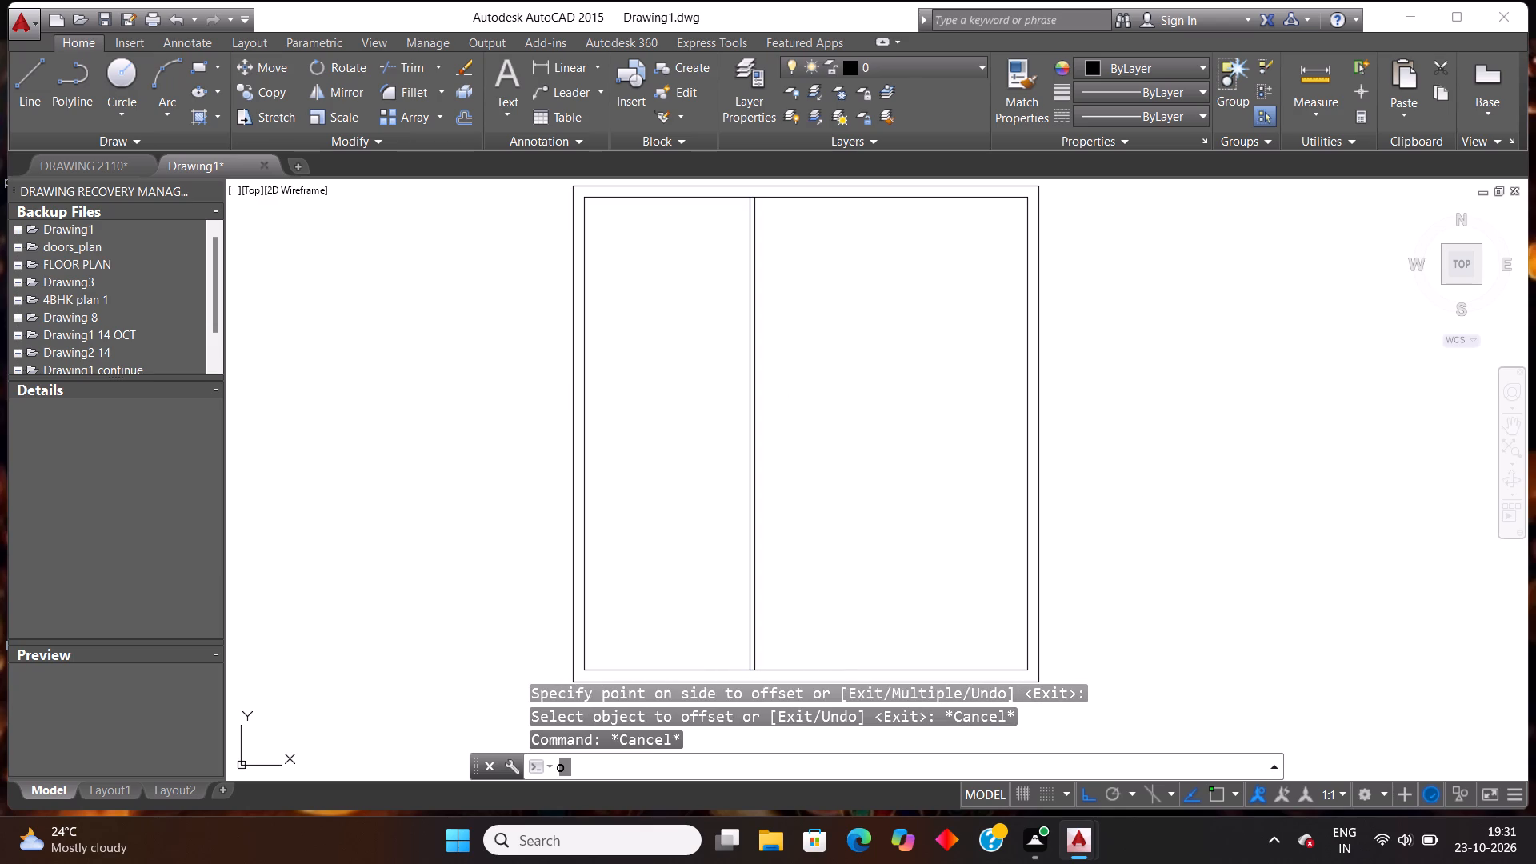
key(BackSpace)
text(ff)
key(Return)
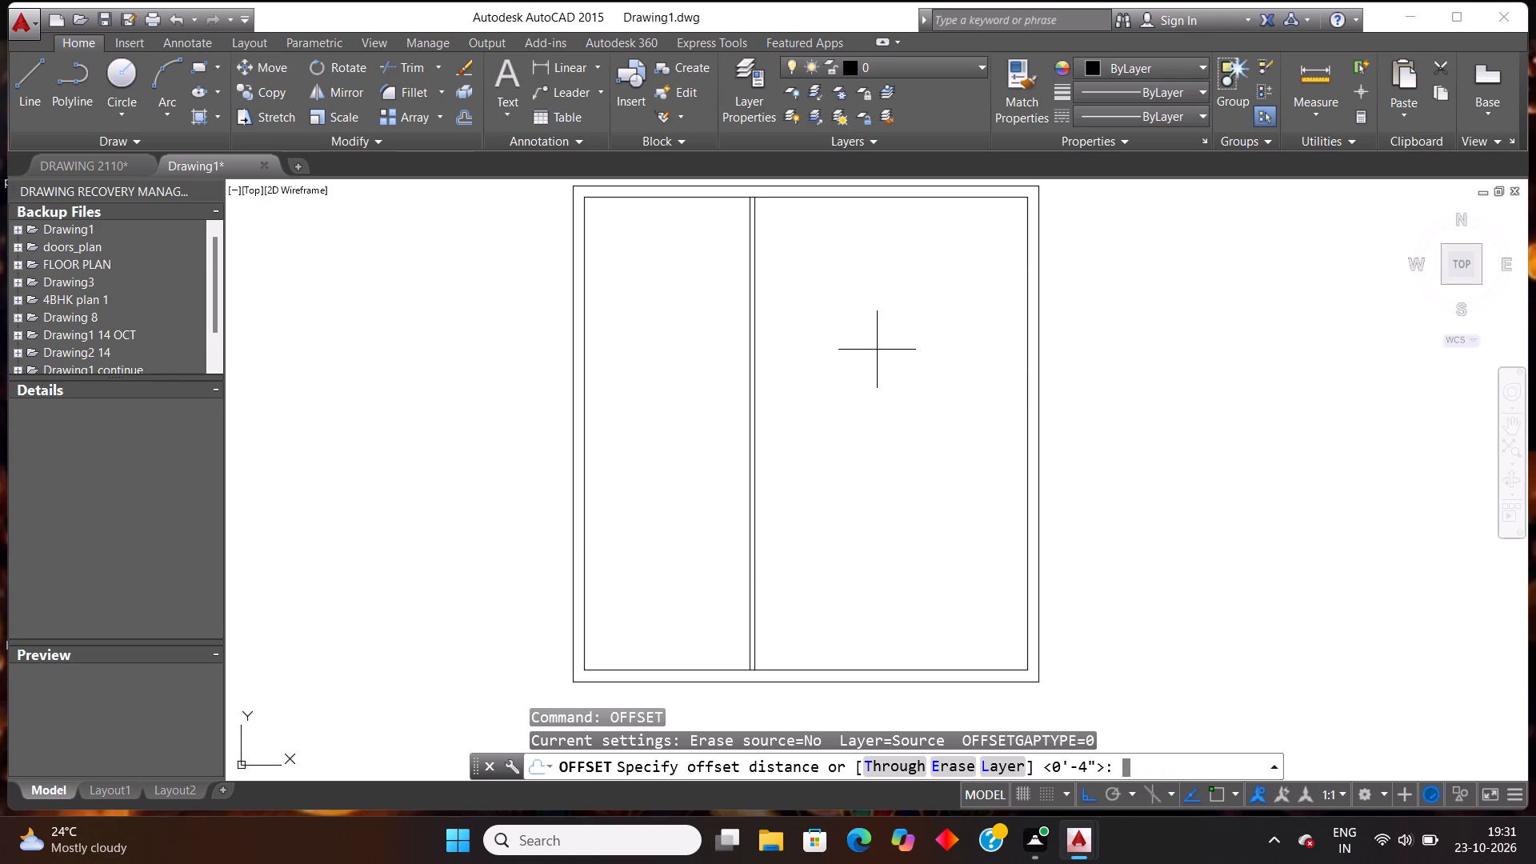
text(11'10")
key(Return)
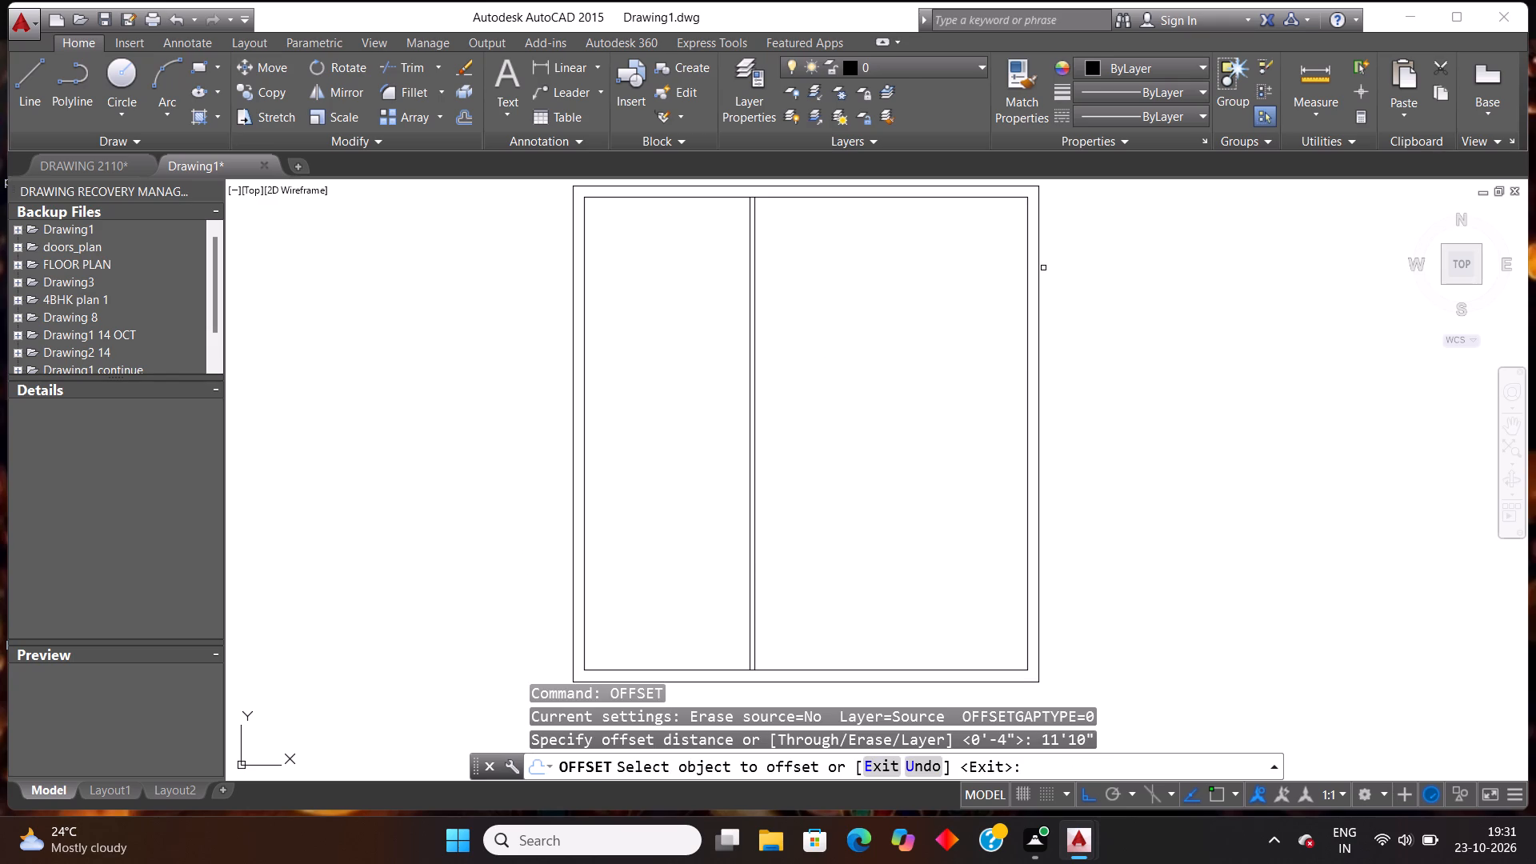
click(1026, 302)
click(880, 337)
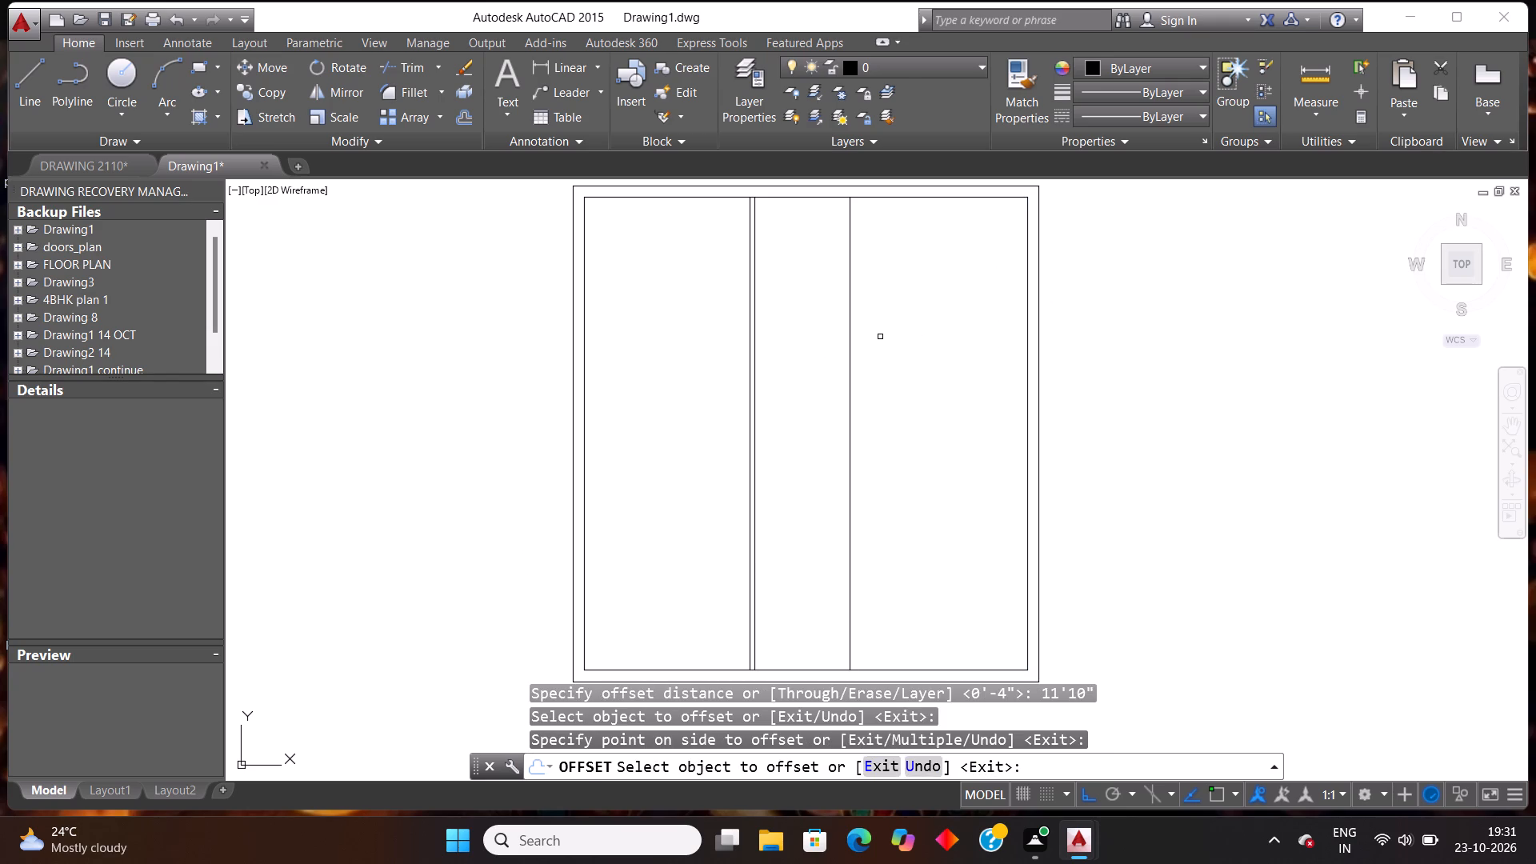
key(Escape)
key(Escape)
Offset the second vertical partition line 4" to the left to give the partition its thickness.
text(off)
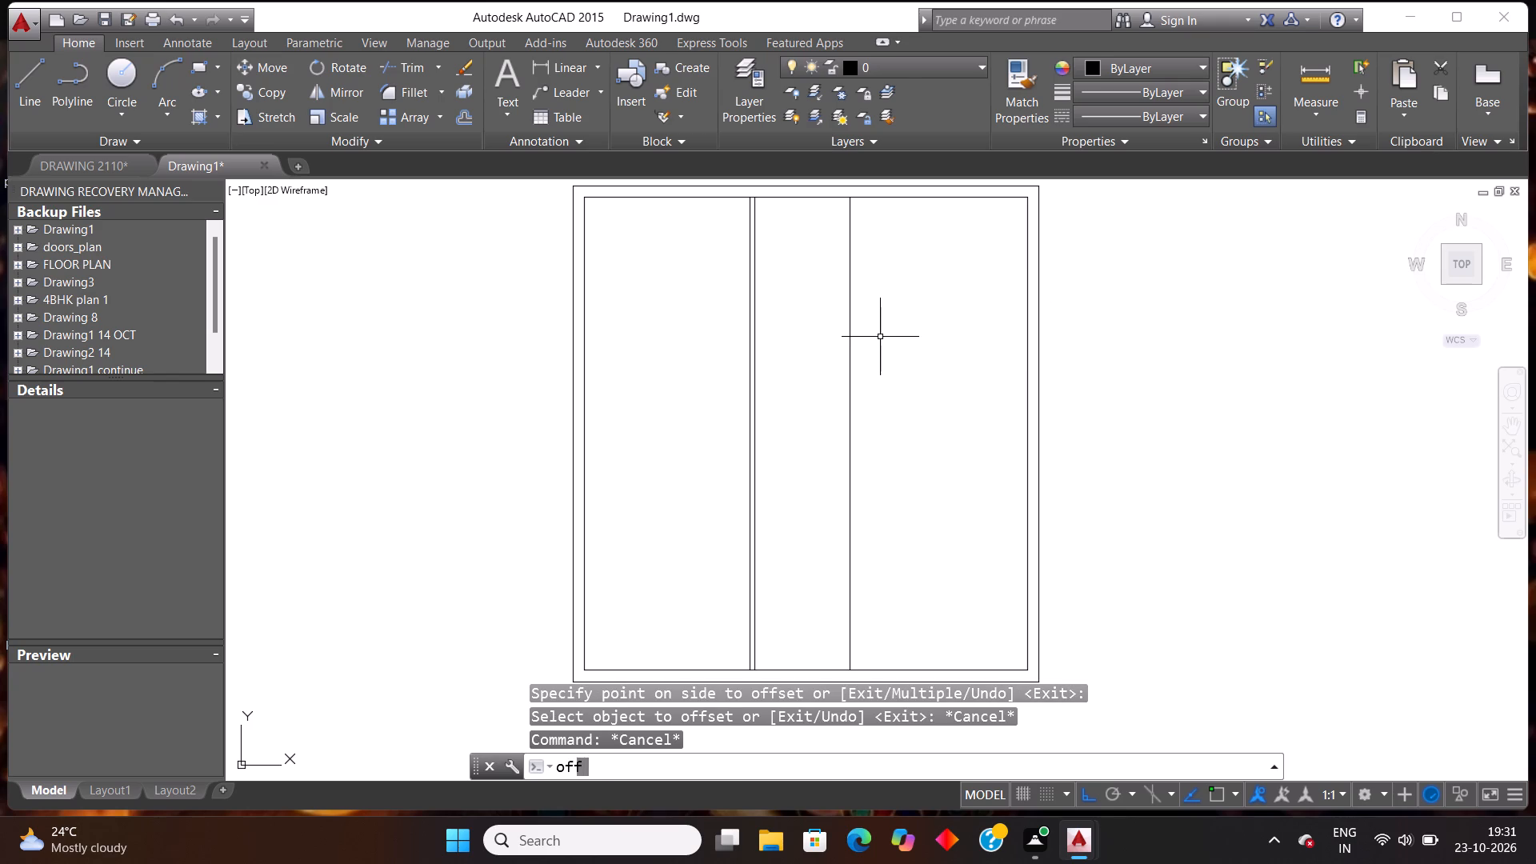
key(Return)
text(4")
key(Return)
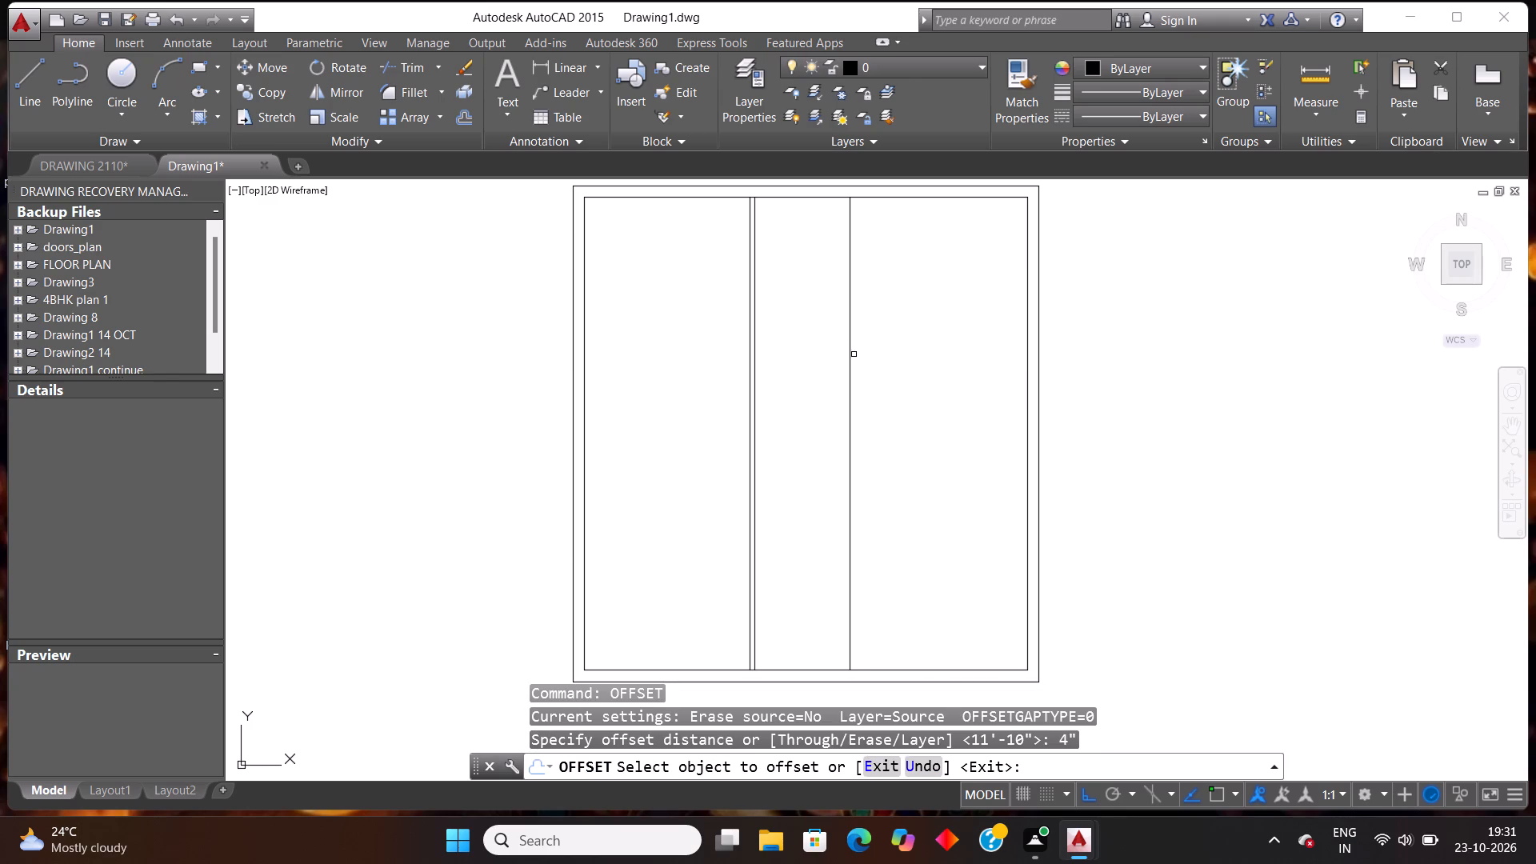
click(850, 358)
click(806, 367)
key(Escape)
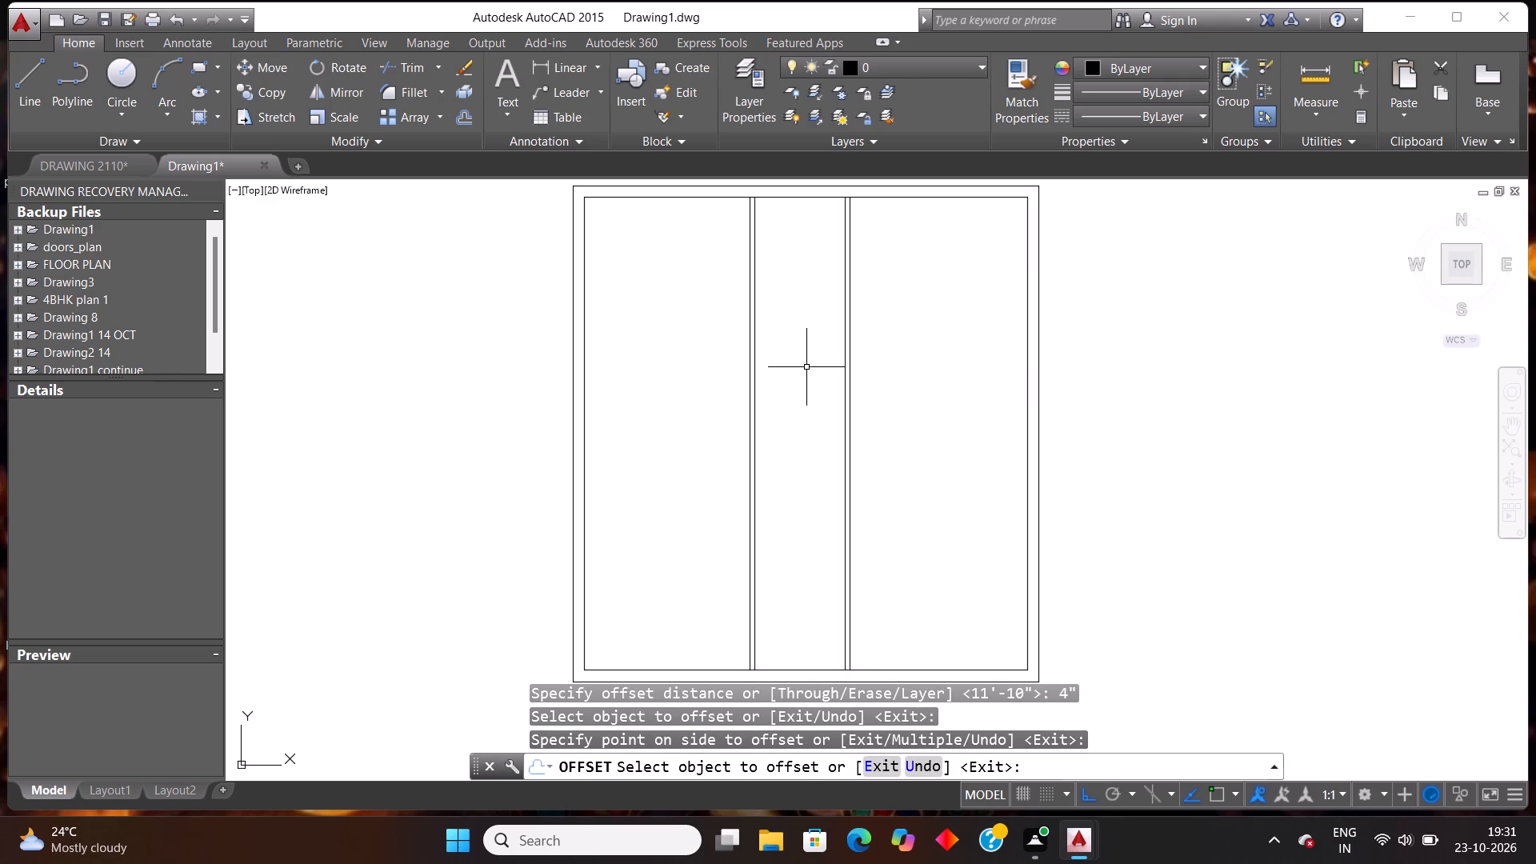
key(Escape)
Offset the inner line of the top wall 13'6" downward for the horizontal partition.
text(off)
key(Return)
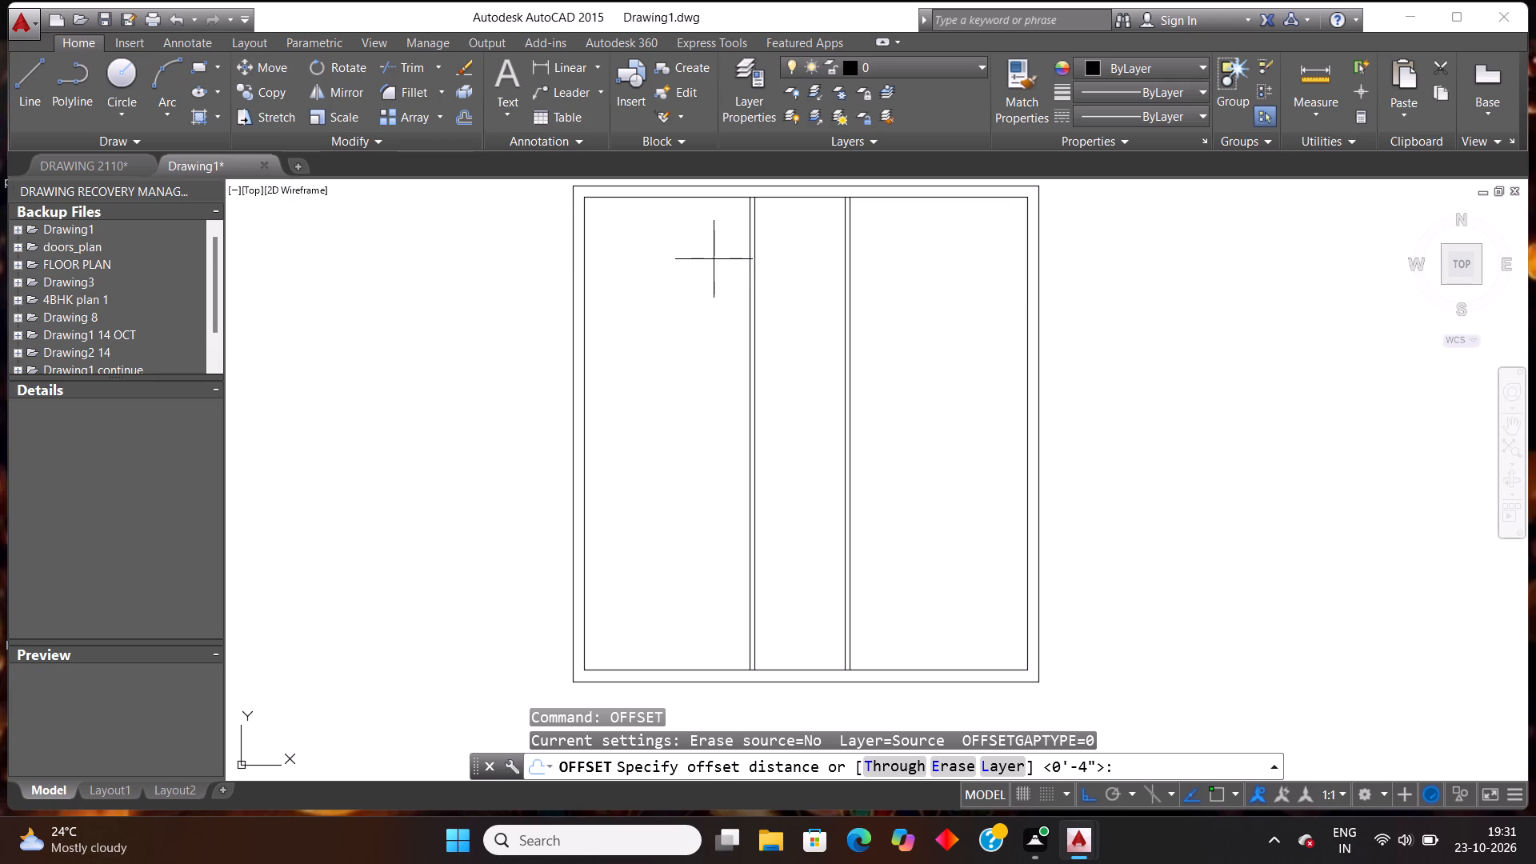
text(13'6)
key(shift+quotedbl)
key(Return)
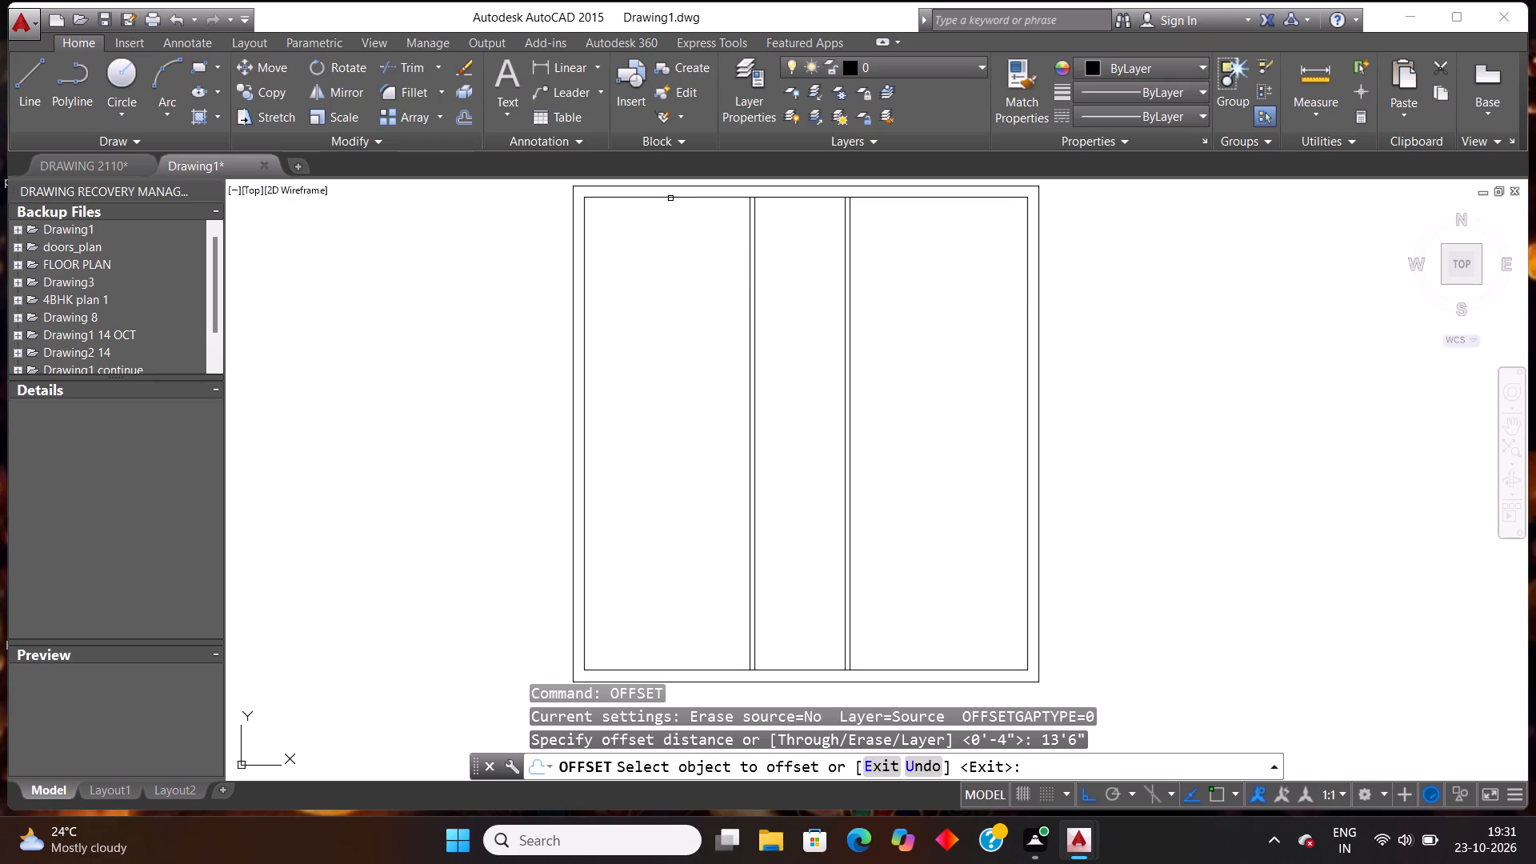
click(666, 197)
click(729, 393)
key(Escape)
key(Escape)
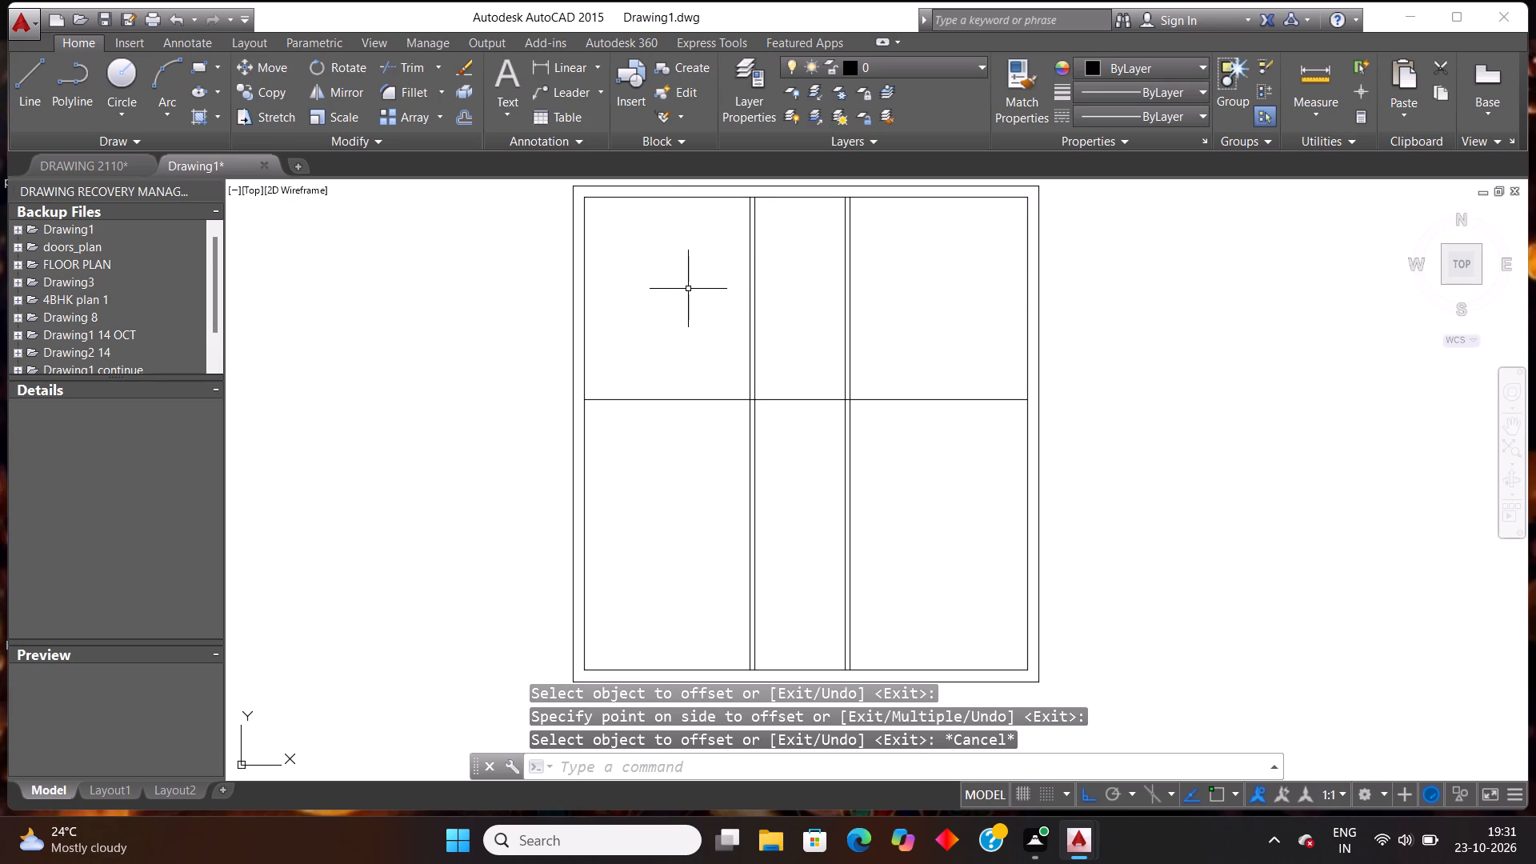
Offset the horizontal partition line 4" downward to give the partition its thickness.
text(off)
key(Return)
text(4")
key(Return)
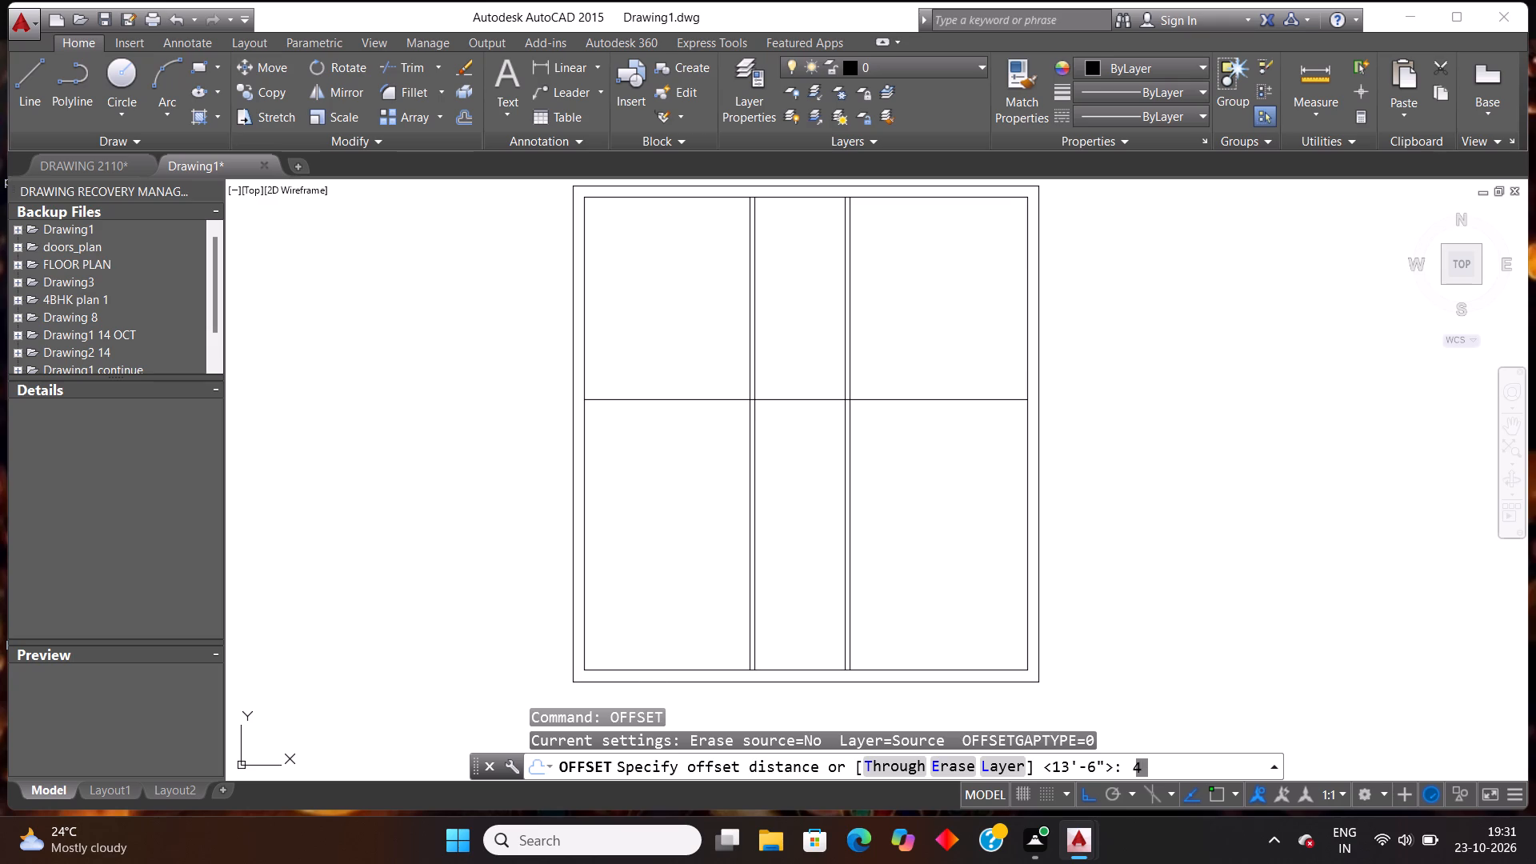
click(617, 402)
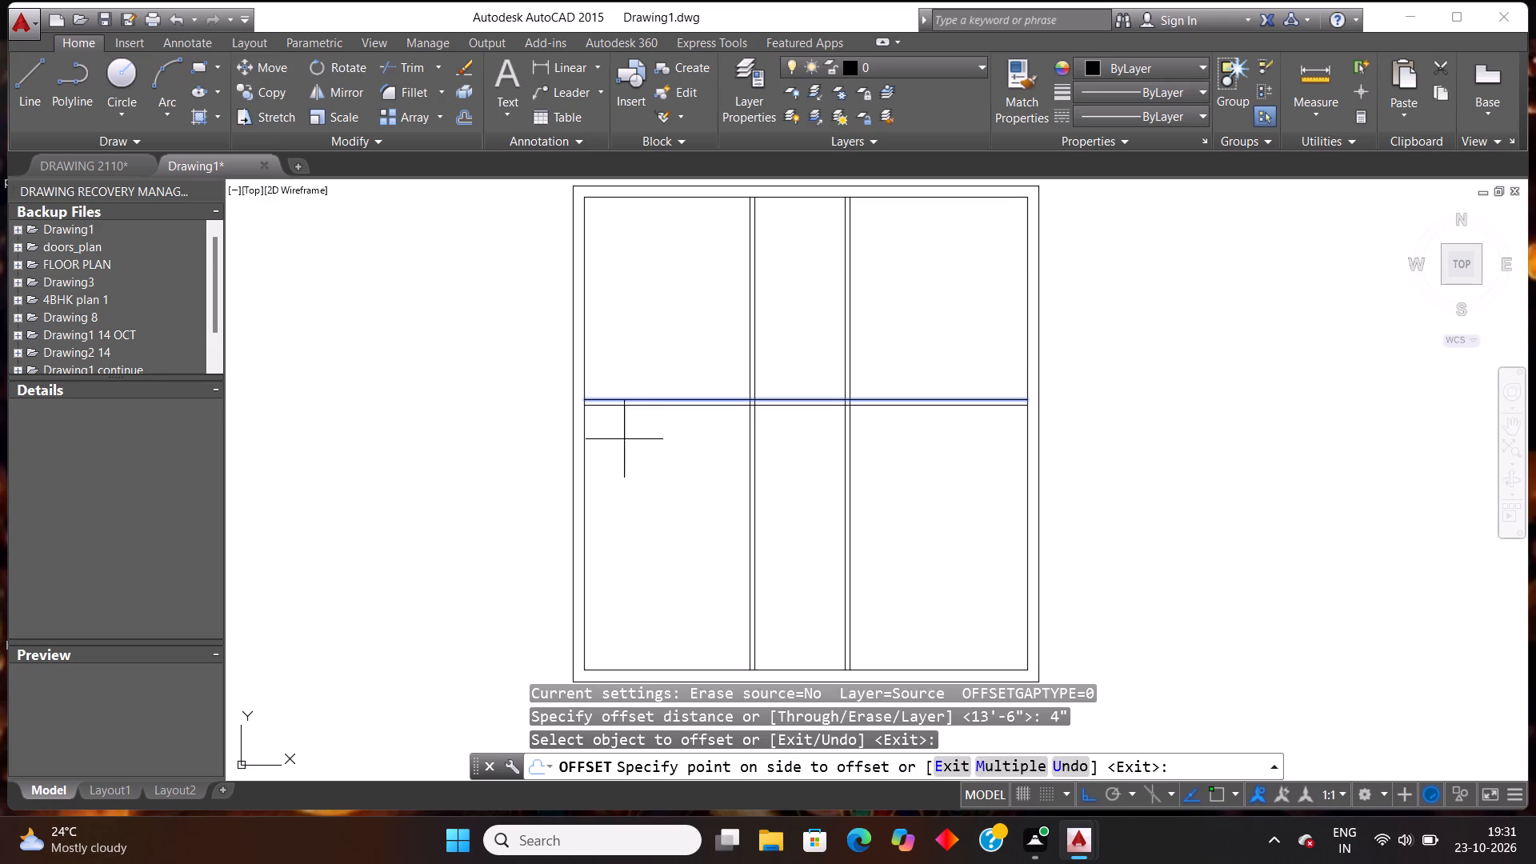
click(624, 490)
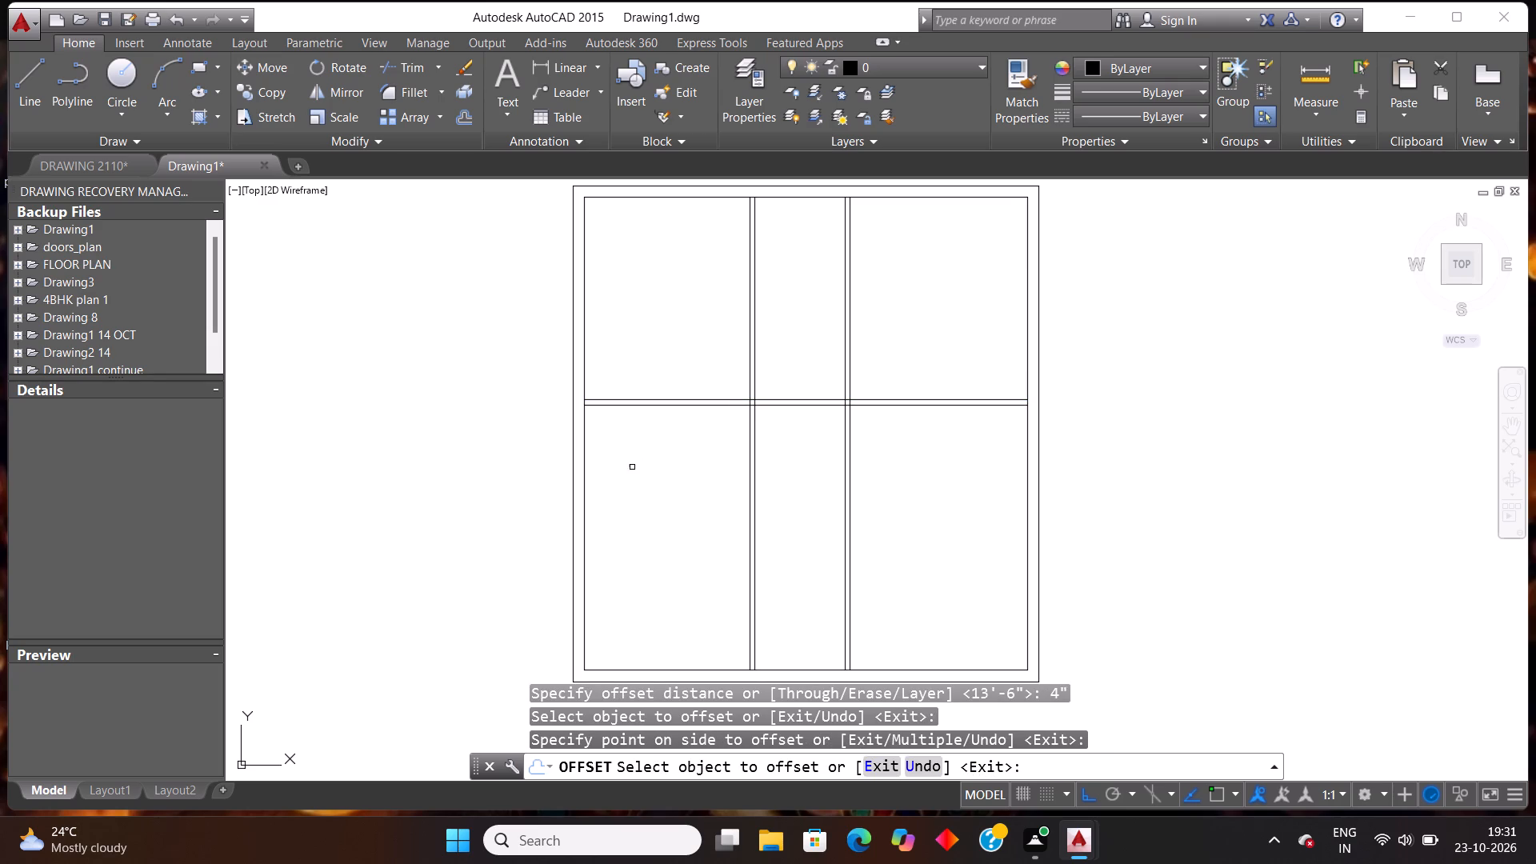
scroll(685, 424, down, 2)
scroll(683, 472, up, 2)
key(Escape)
key(Escape)
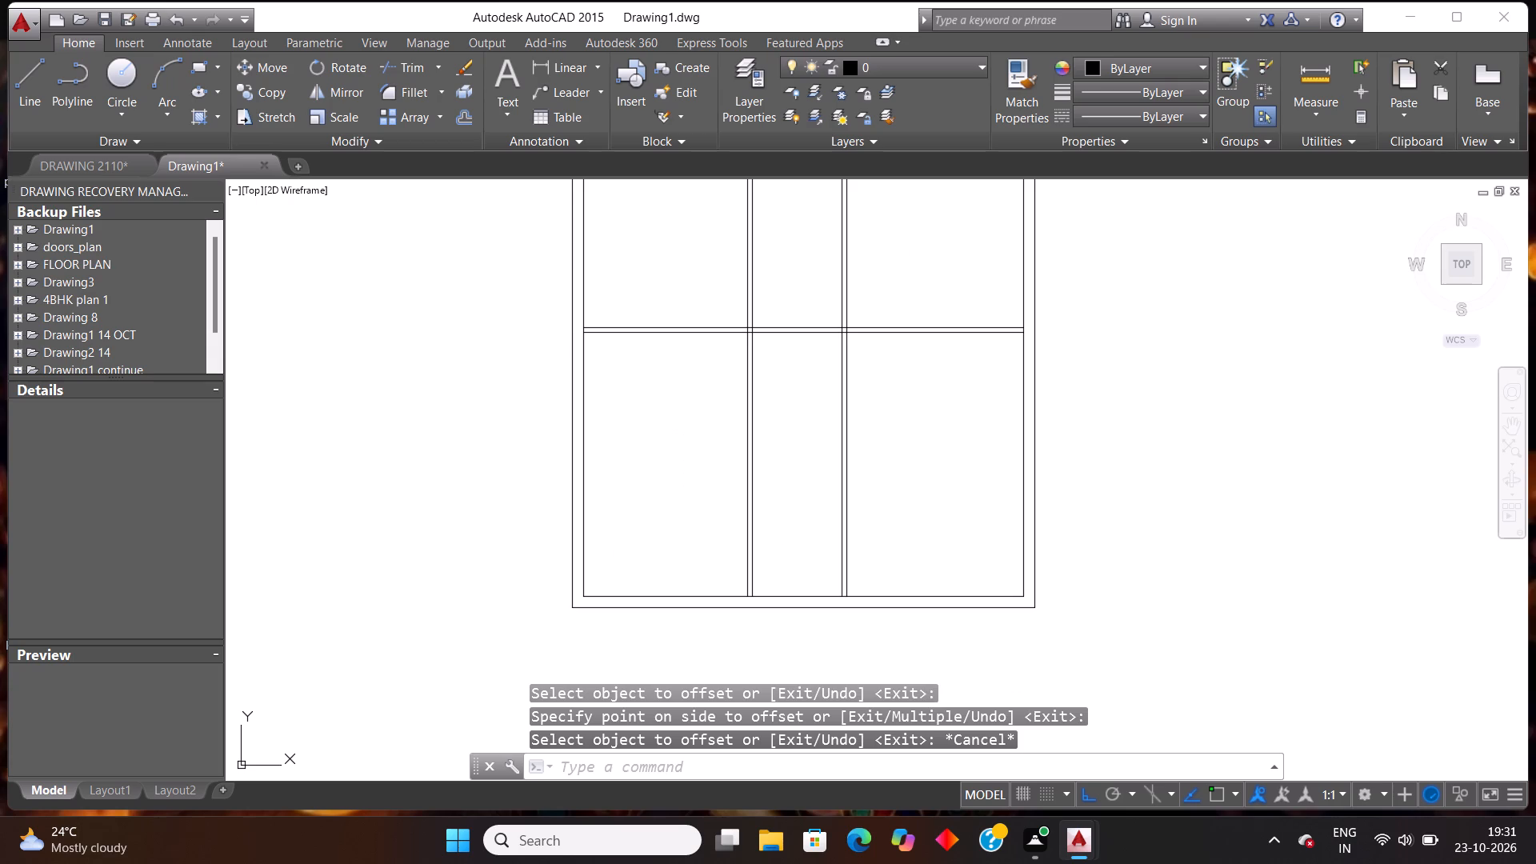
Offset the lower line of the horizontal partition 12' downward for the lower cross wall.
text(off)
key(Return)
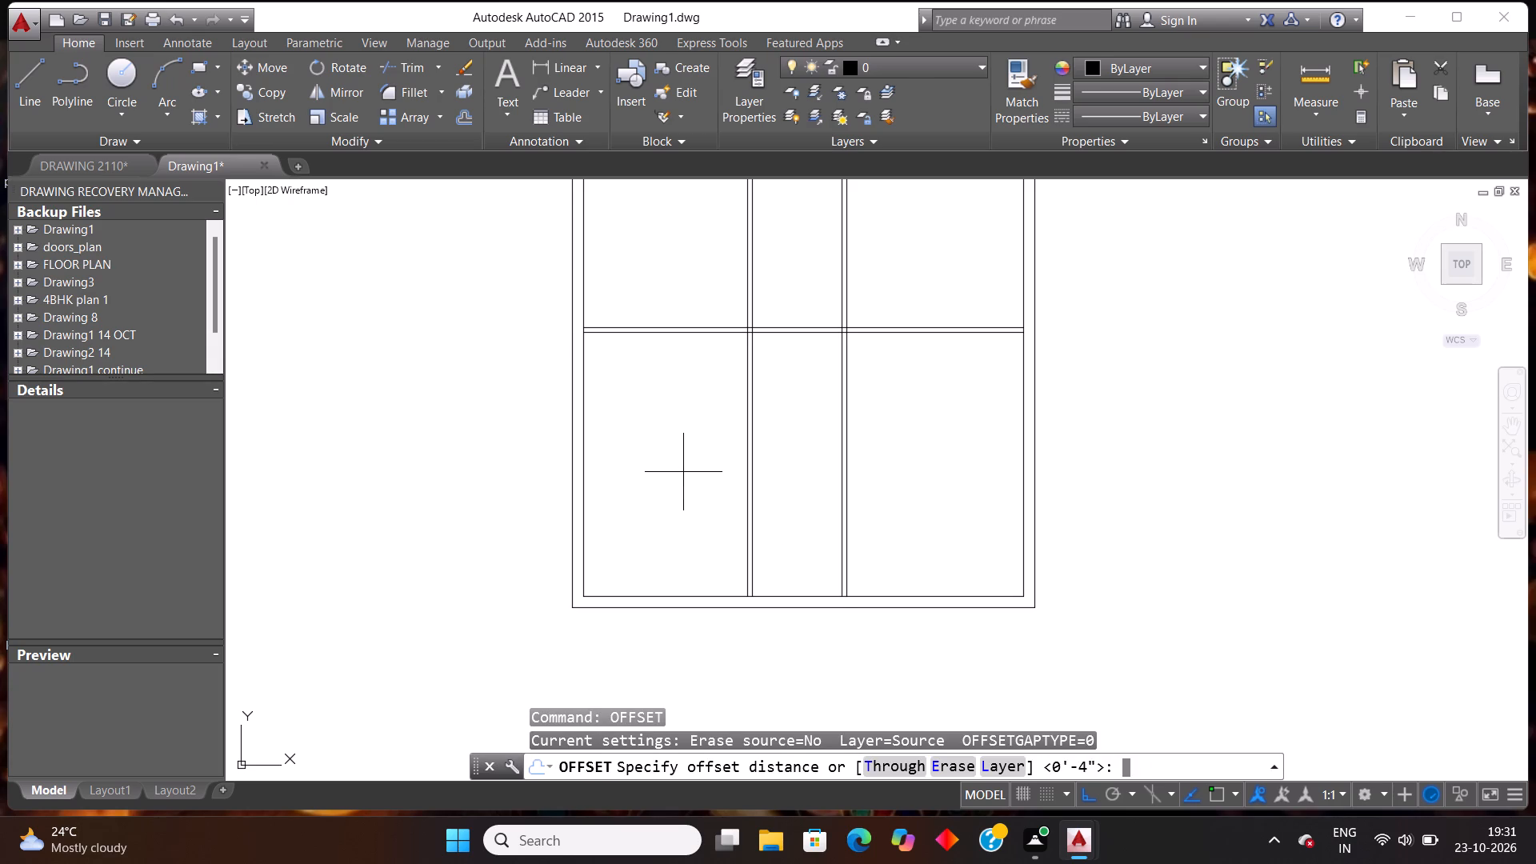
text(12')
key(Return)
click(613, 332)
click(626, 479)
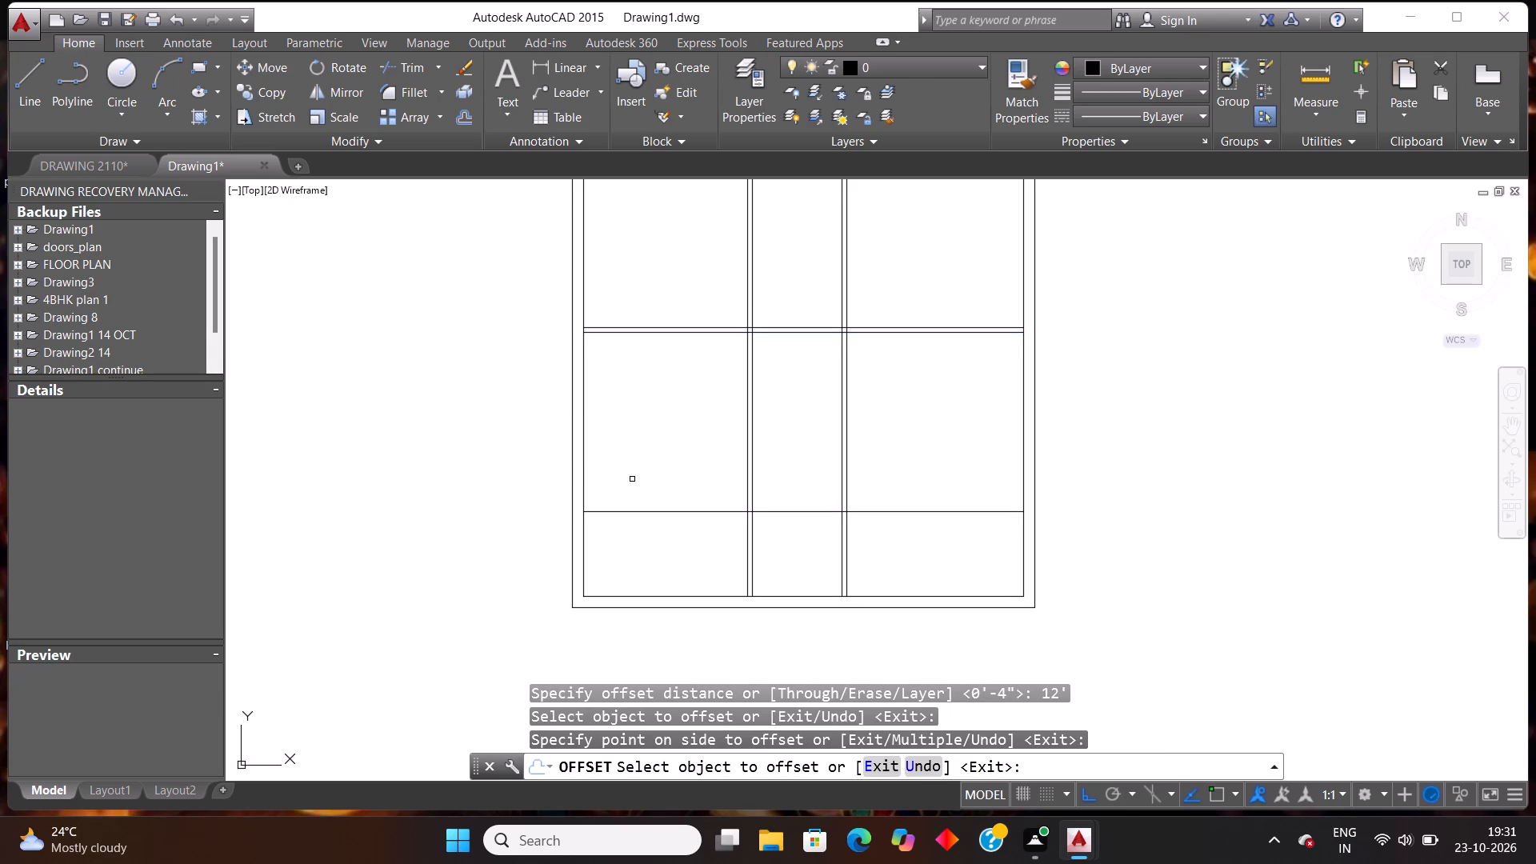
key(Escape)
key(Escape)
Offset the new lower cross wall line 9" downward to give the wall its thickness.
text(off)
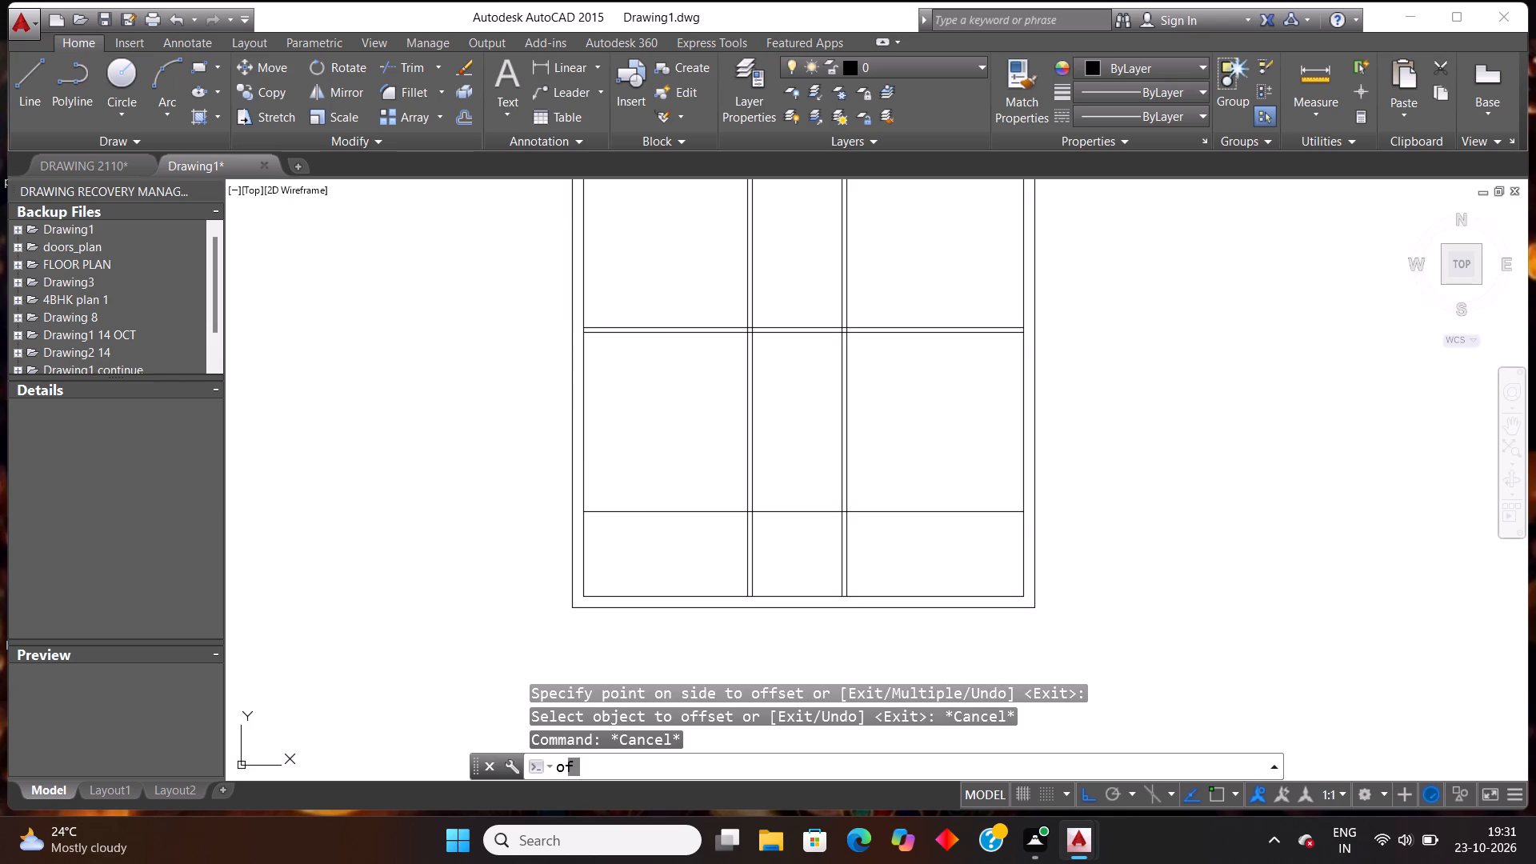
key(Return)
text(9")
key(Return)
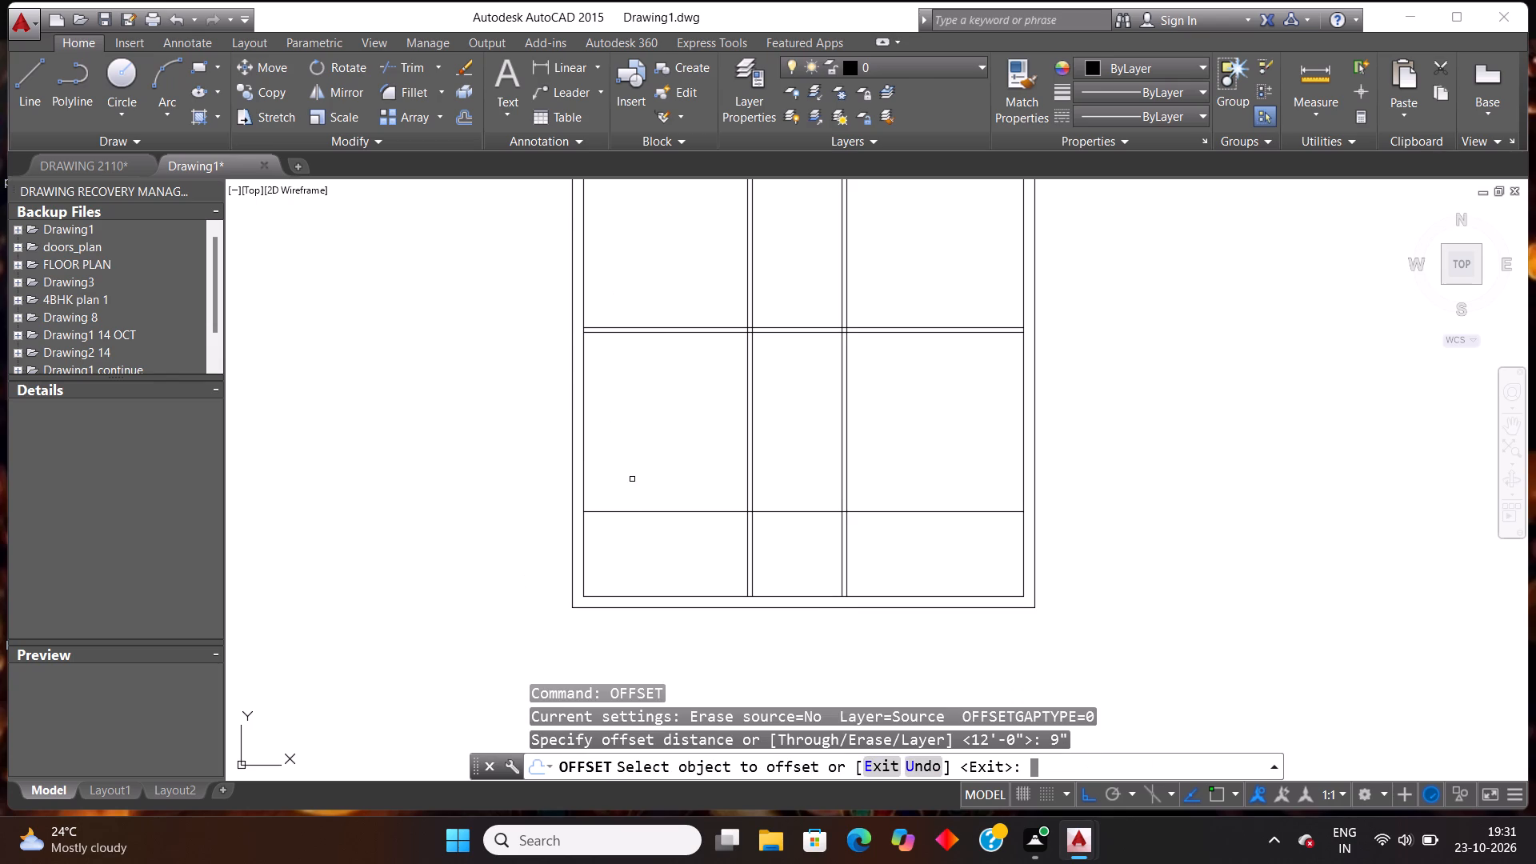
click(618, 511)
click(622, 570)
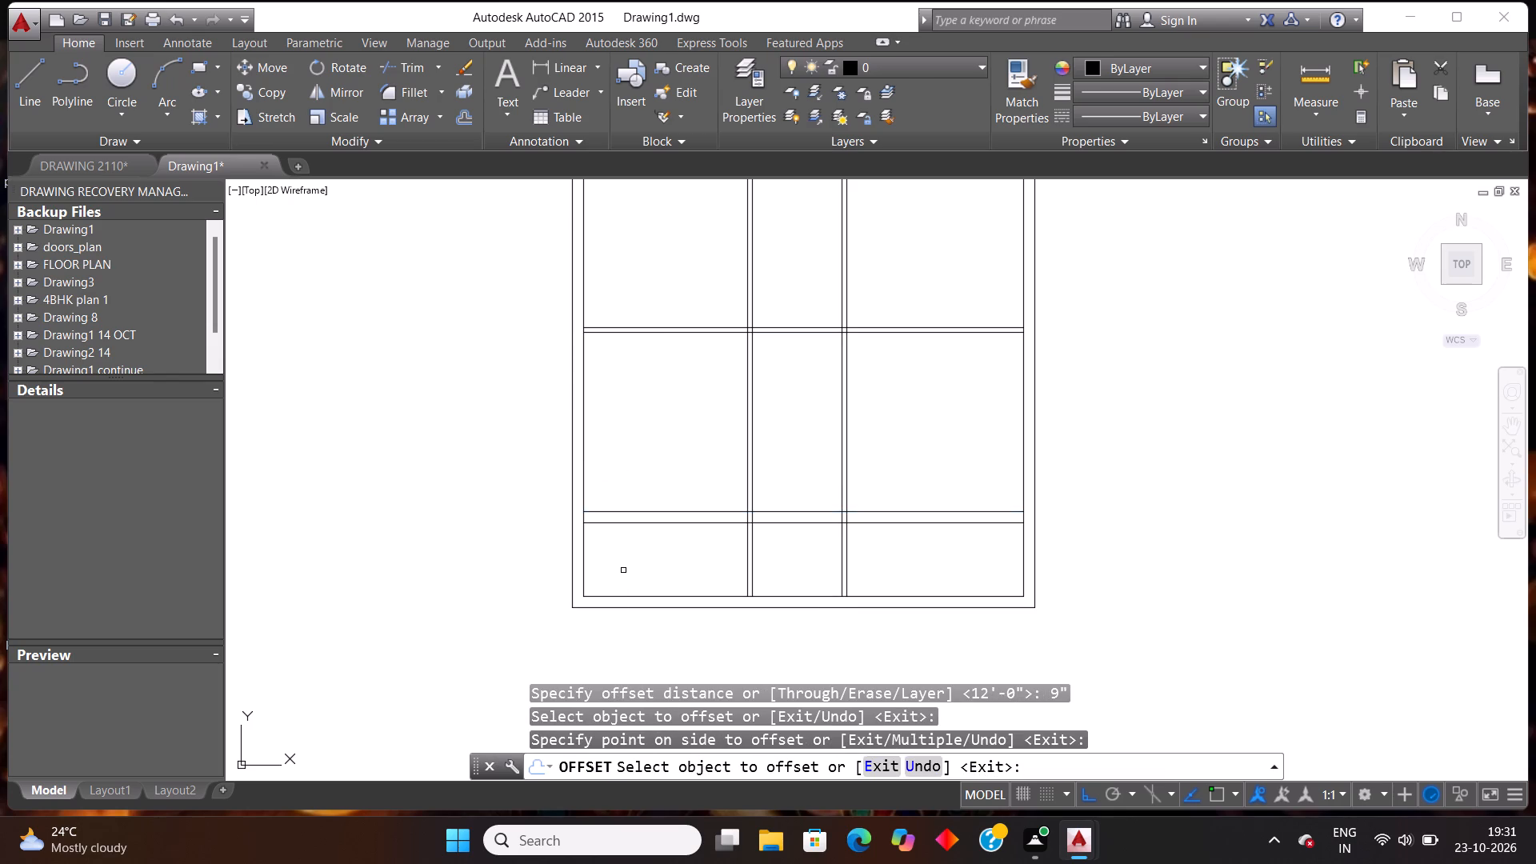
key(Escape)
key(Escape)
Extend the first vertical partition's left line to the outer bottom wall line and the cross wall's lower line to the outer left wall line.
scroll(678, 450, down, 3)
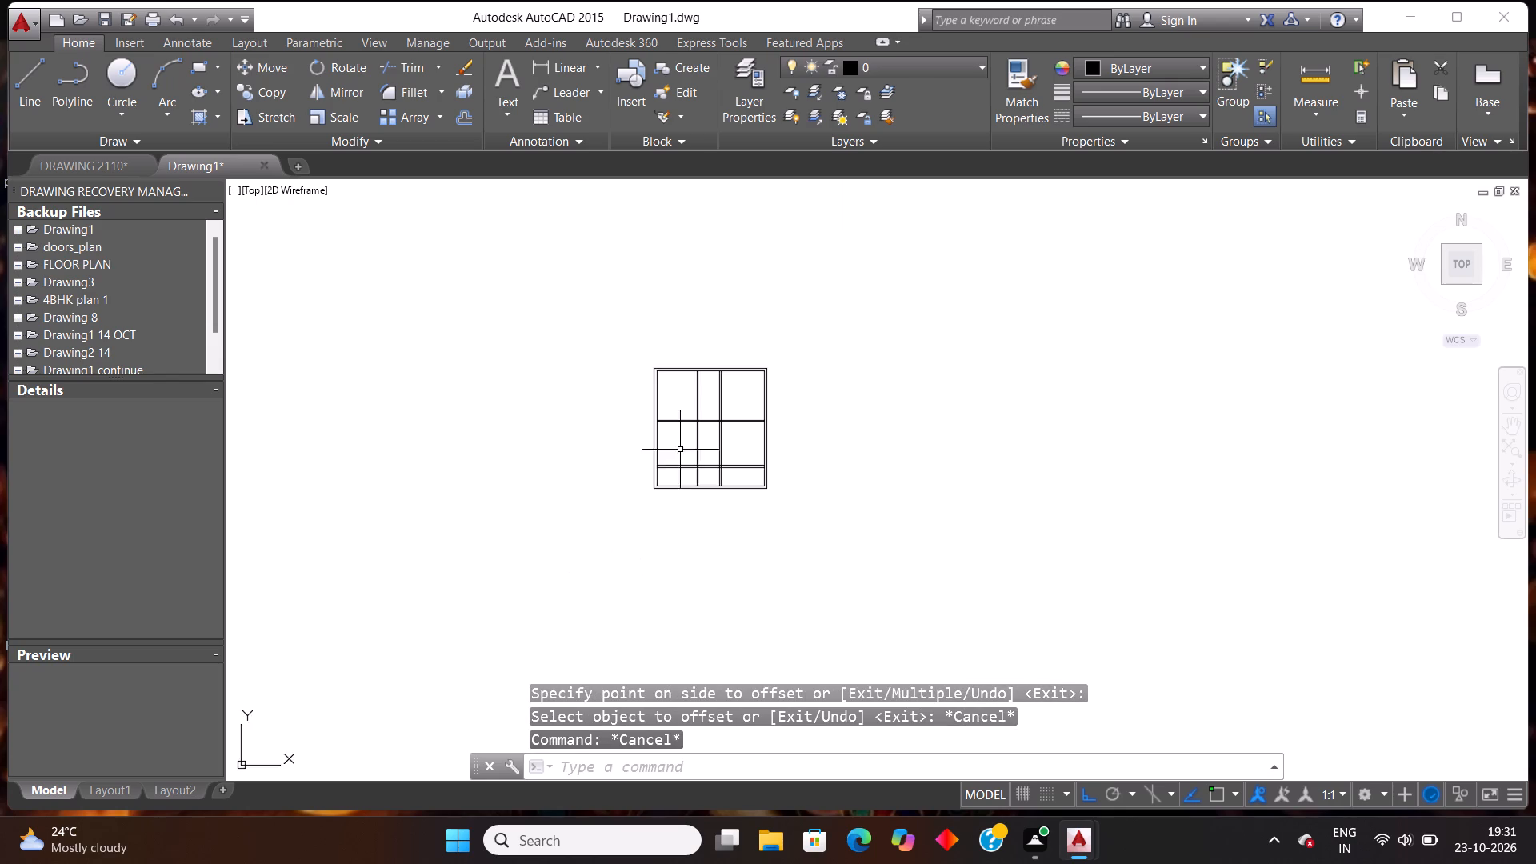
scroll(671, 504, up, 2)
scroll(684, 455, down, 2)
scroll(646, 419, up, 2)
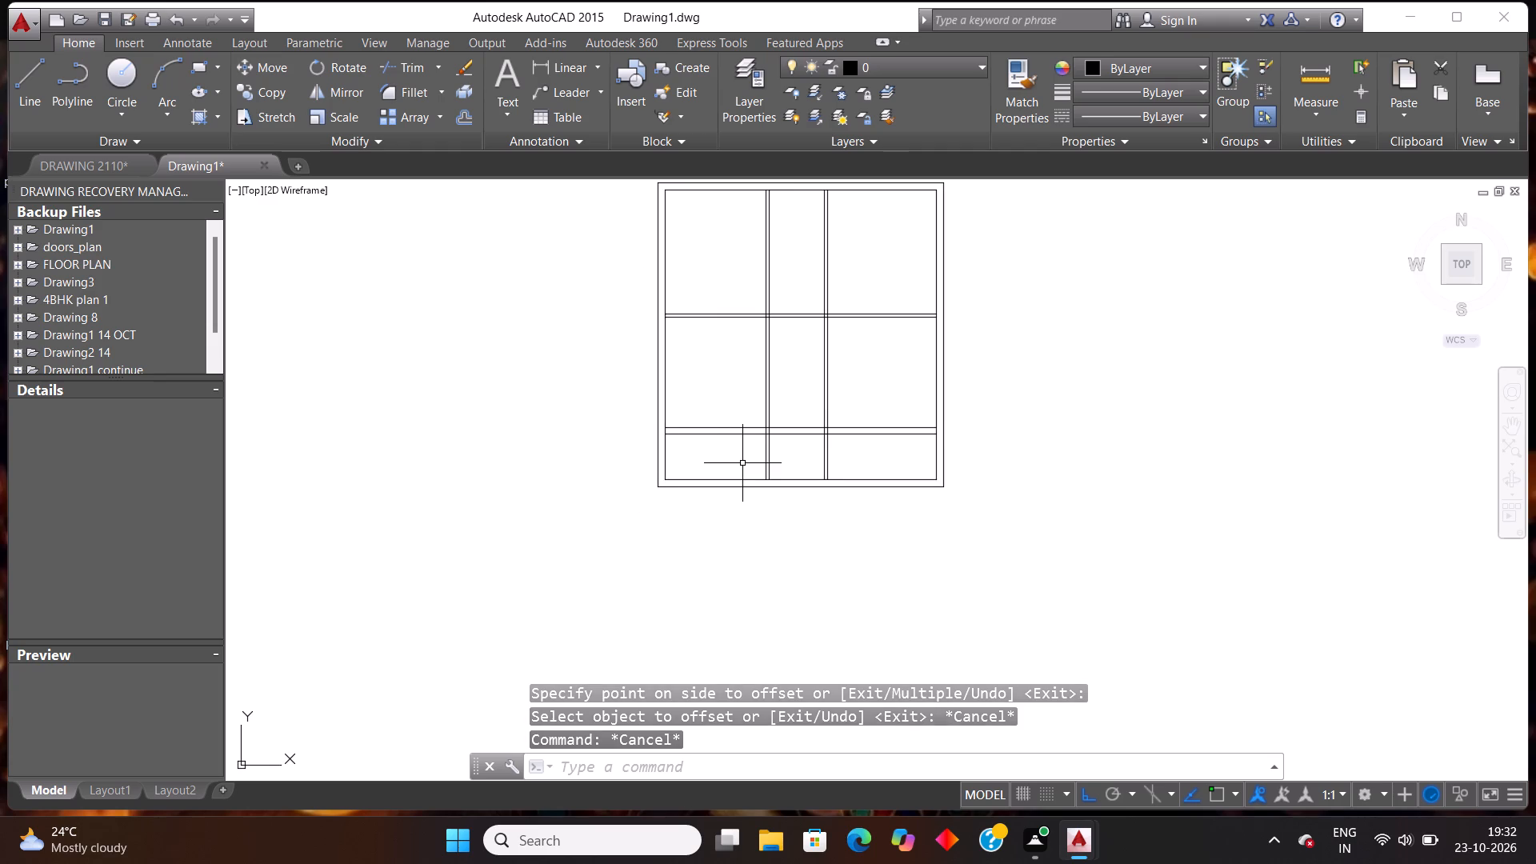
scroll(846, 523, up, 1)
scroll(846, 523, down, 2)
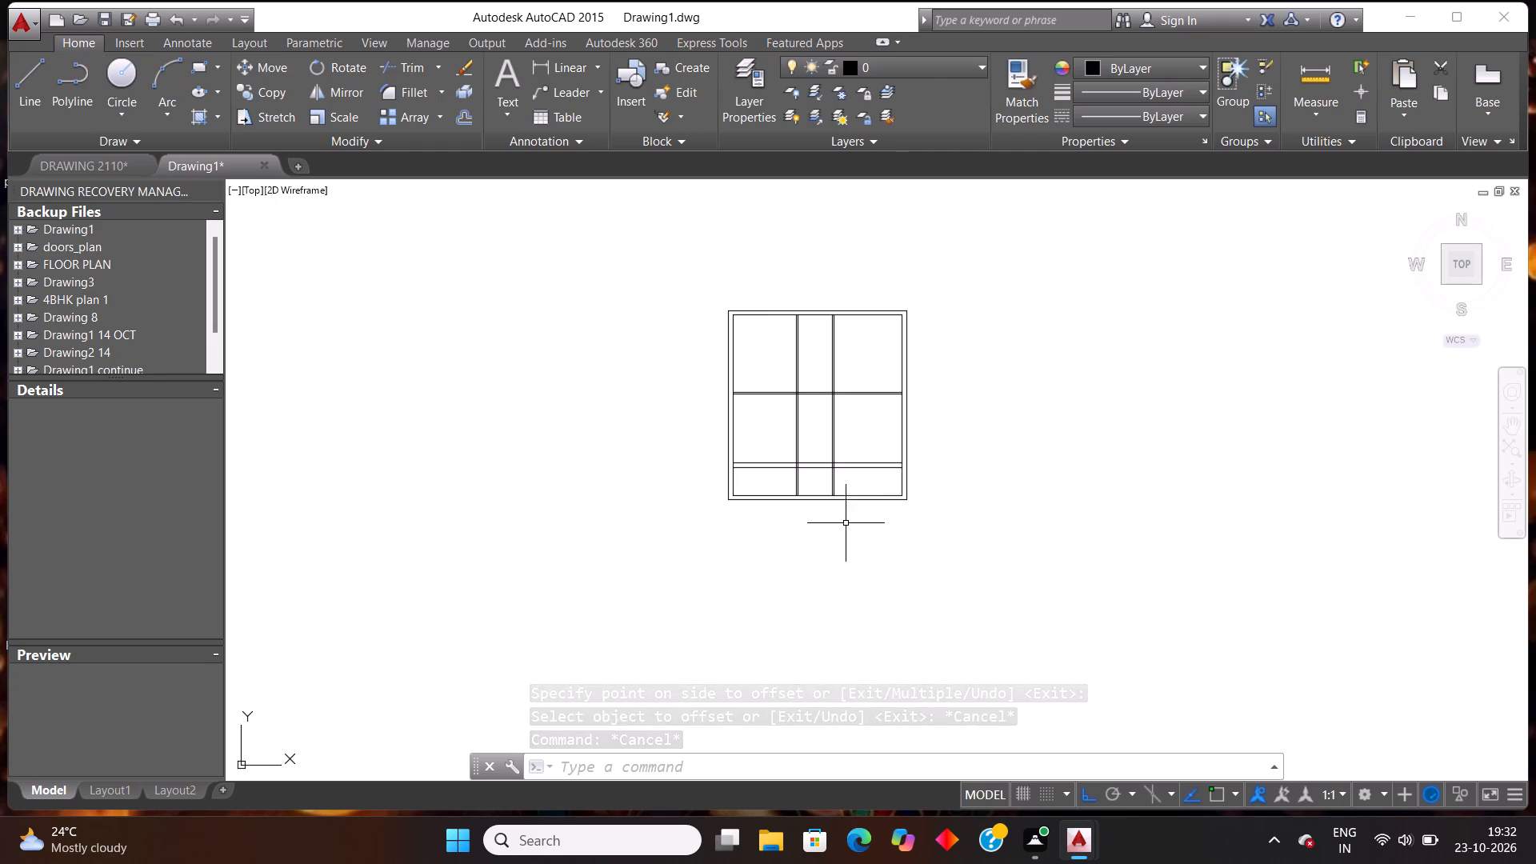
scroll(842, 528, up, 1)
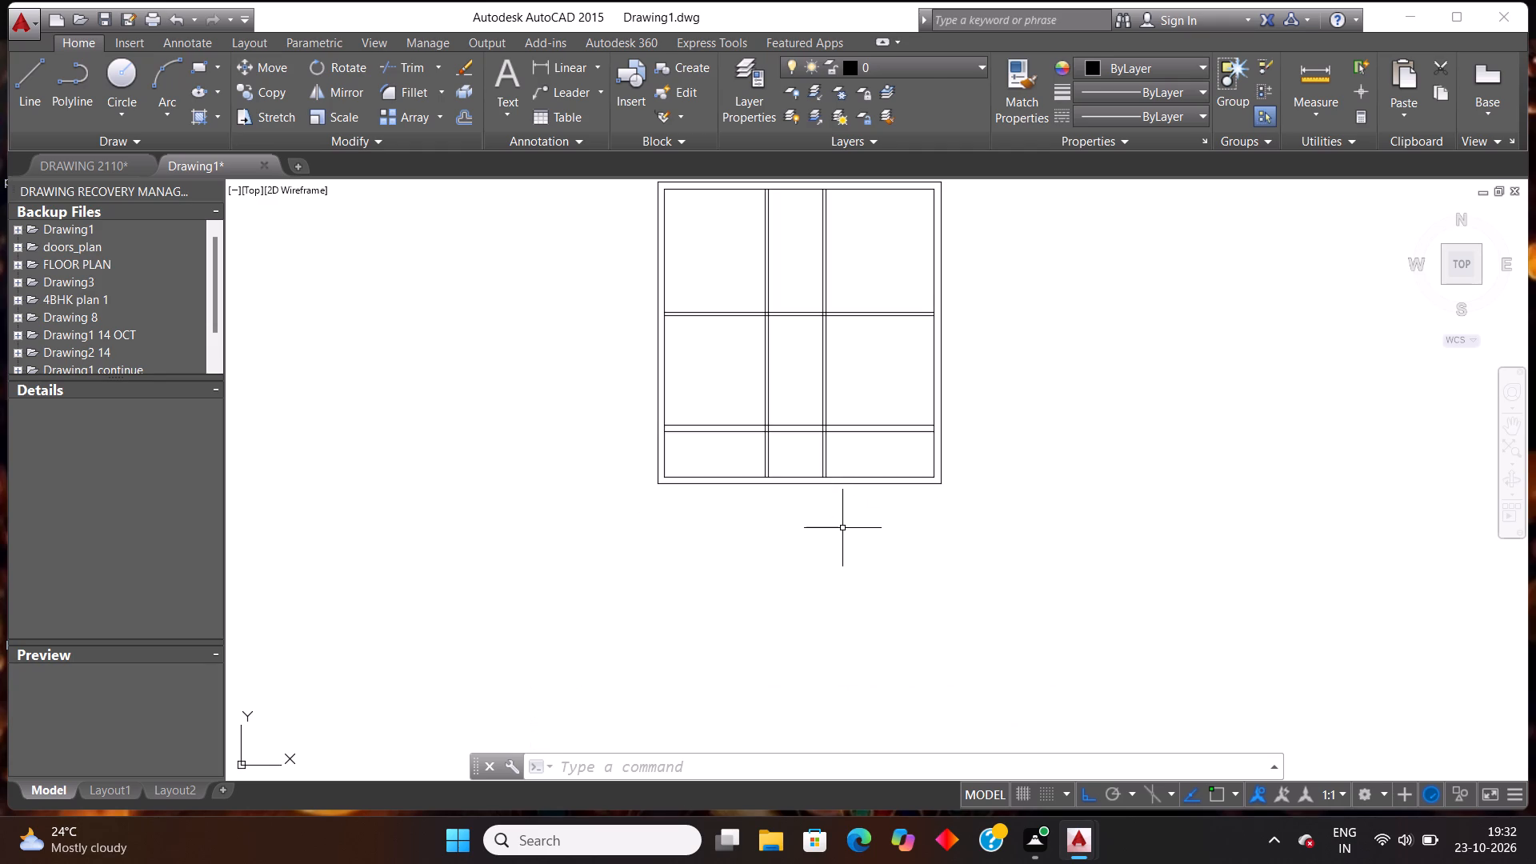
key(Escape)
key(Escape)
text(ex)
key(Return)
key(Return)
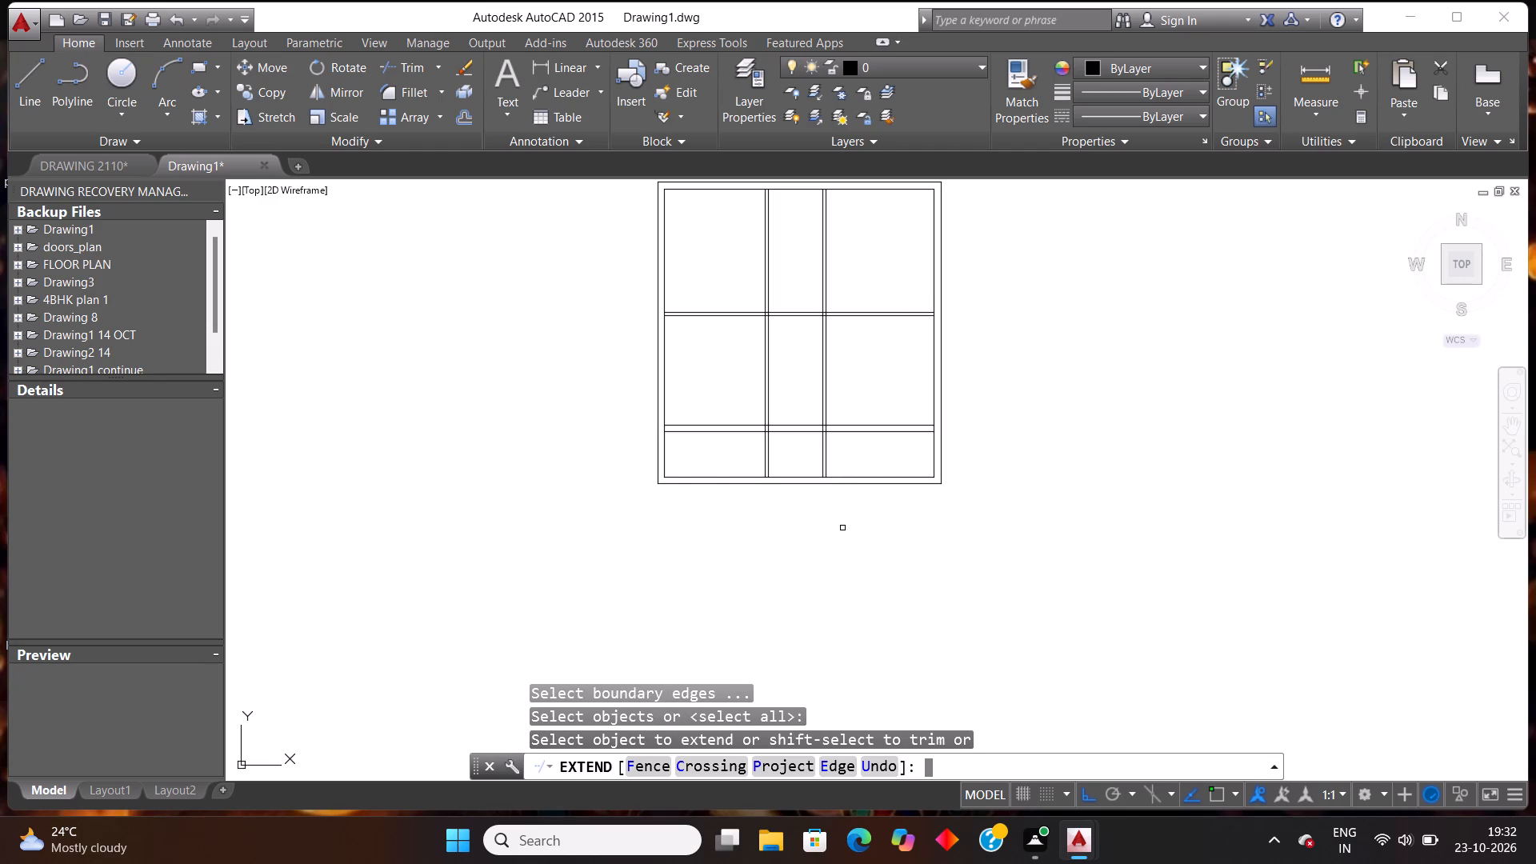
scroll(777, 458, up, 2)
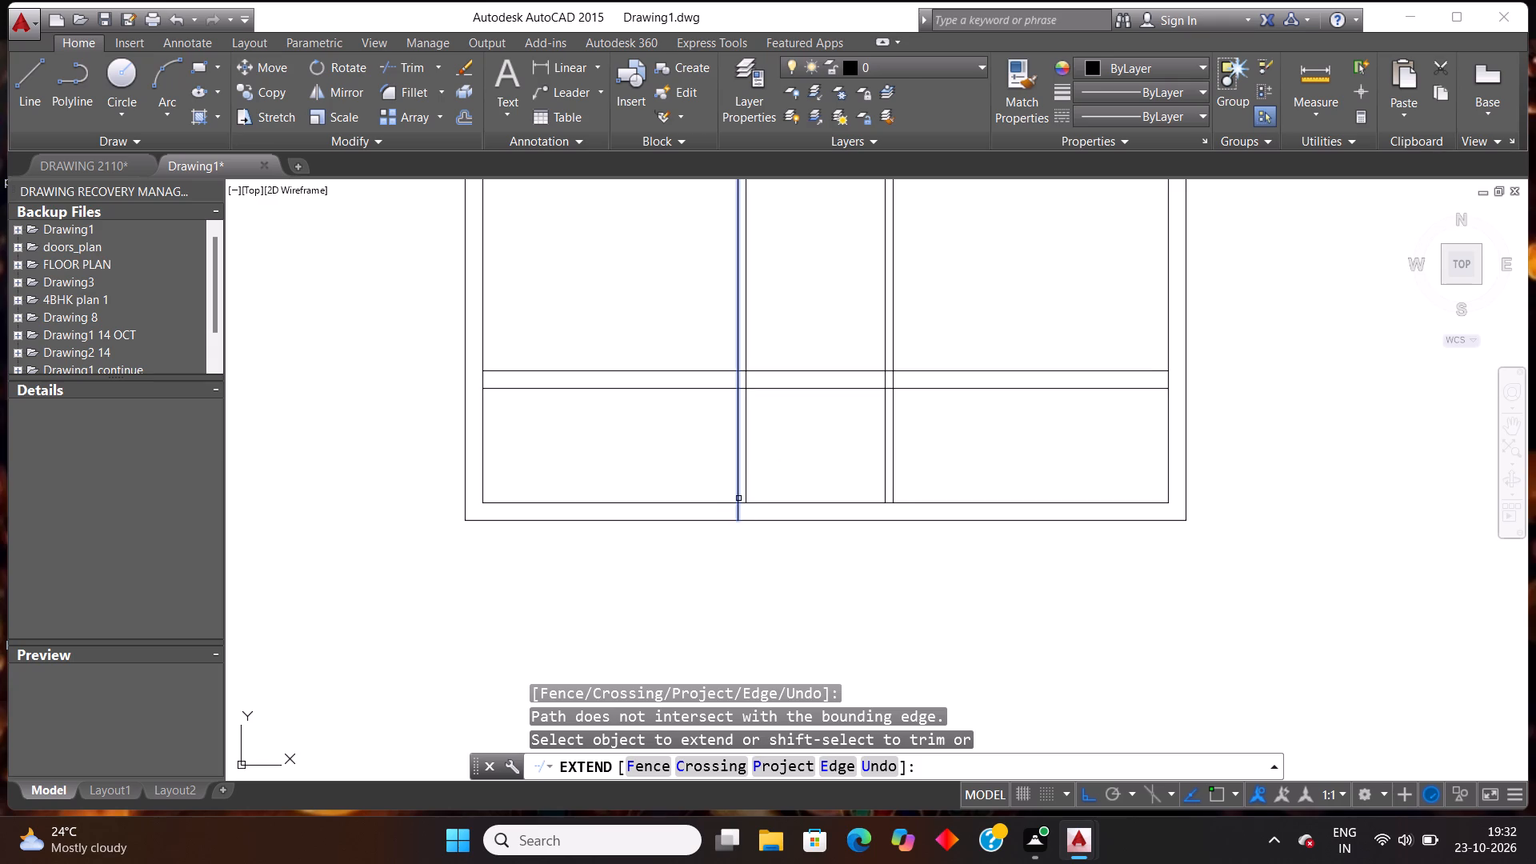
click(738, 498)
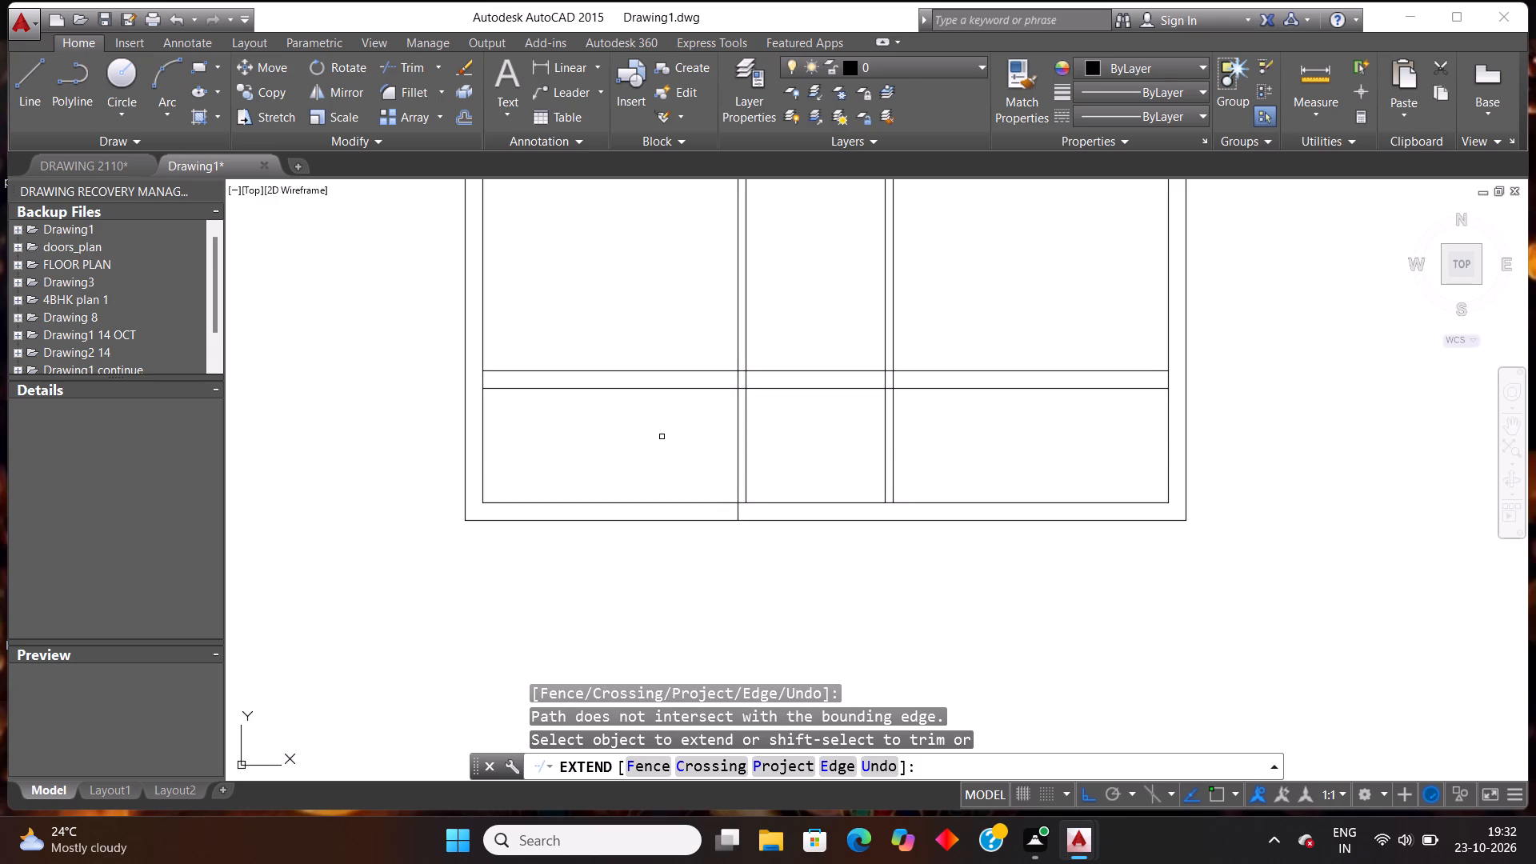
click(493, 388)
key(Escape)
key(Escape)
Trim away the plan's lower-left corner walls below the lower cross wall and left of the first vertical partition.
text(tr)
key(Return)
key(Return)
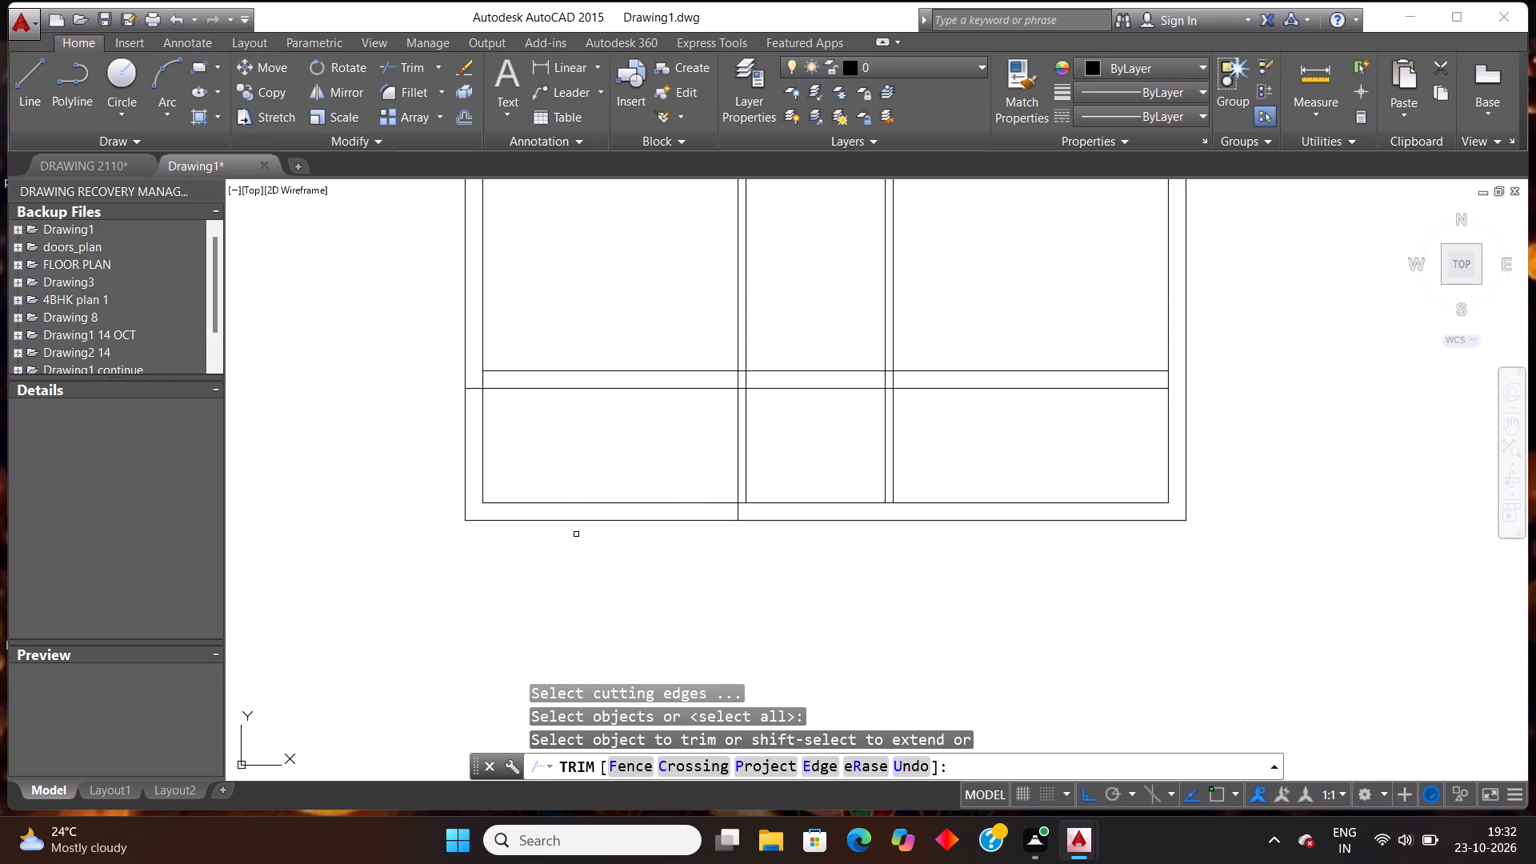
drag(606, 561, 606, 510)
drag(543, 394, 549, 404)
drag(547, 431, 440, 442)
click(362, 442)
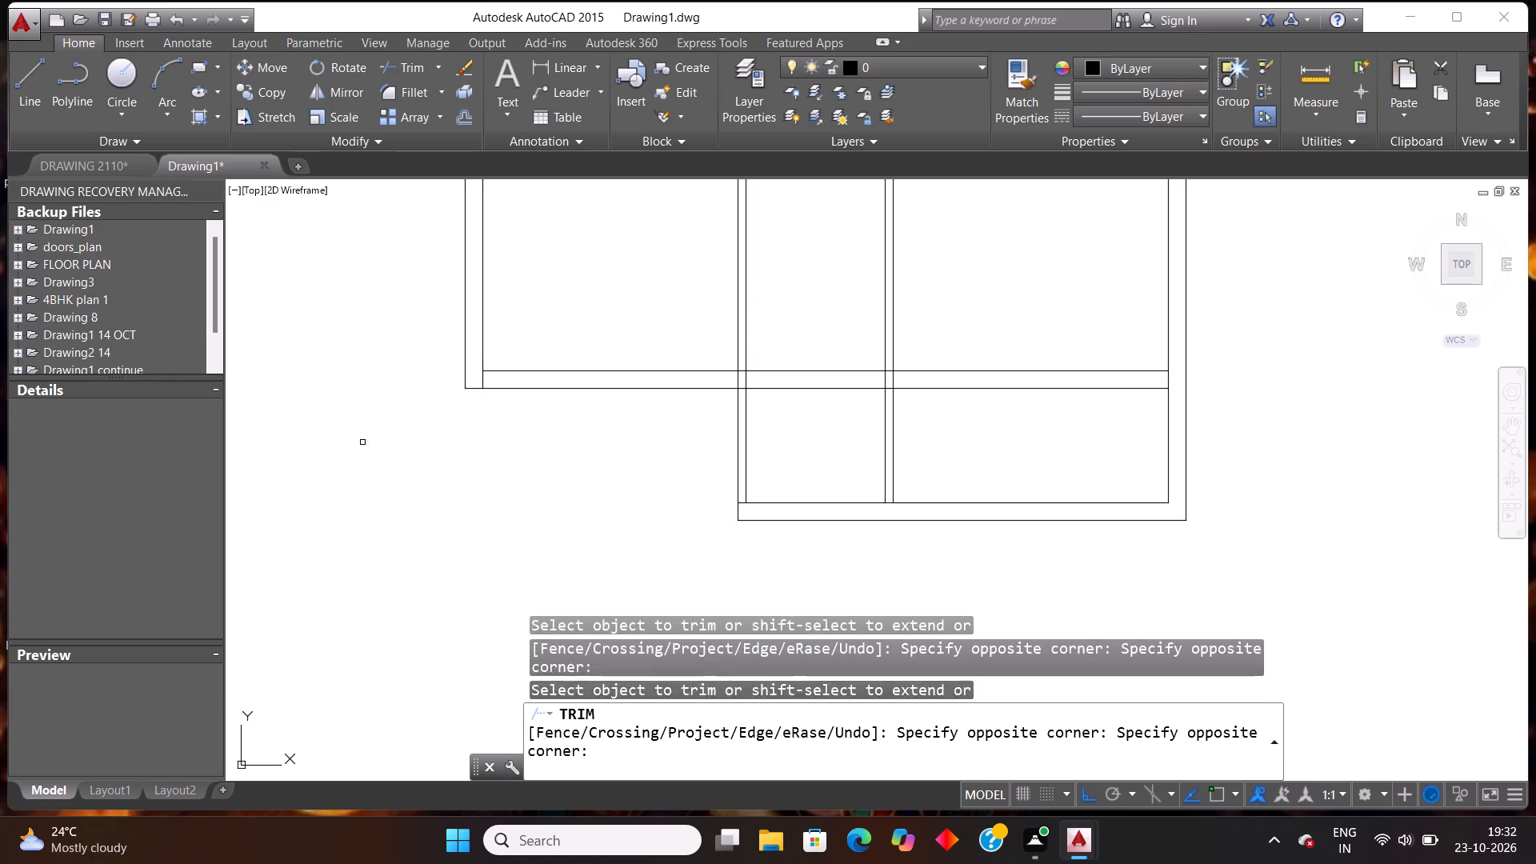
Trim the inner left wall line's stub inside the 9" cross wall to clean up the corner.
scroll(528, 499, down, 2)
scroll(648, 540, down, 1)
scroll(611, 537, up, 2)
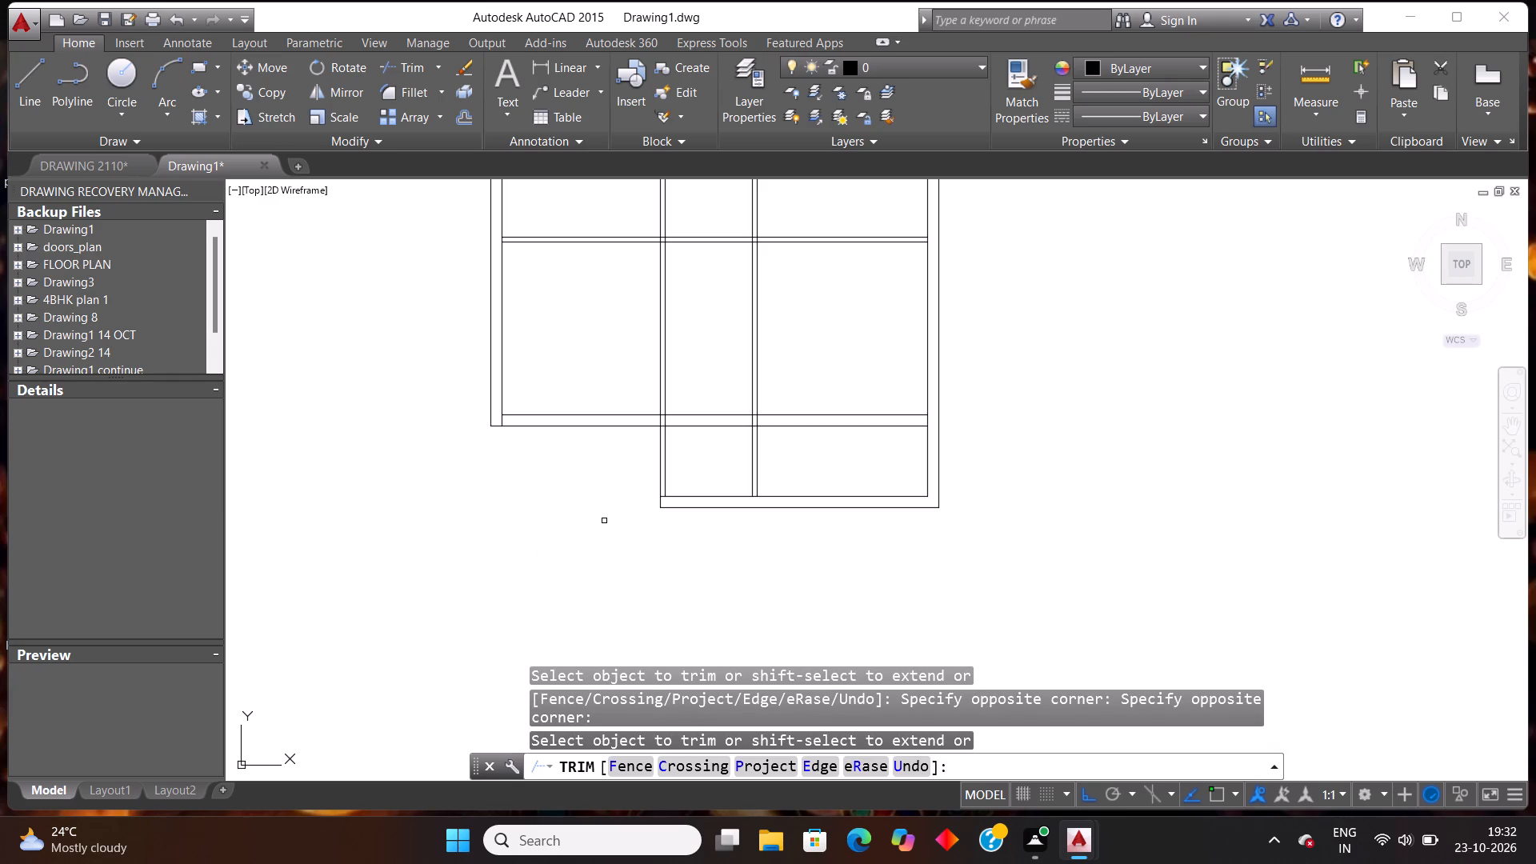
scroll(486, 408, up, 2)
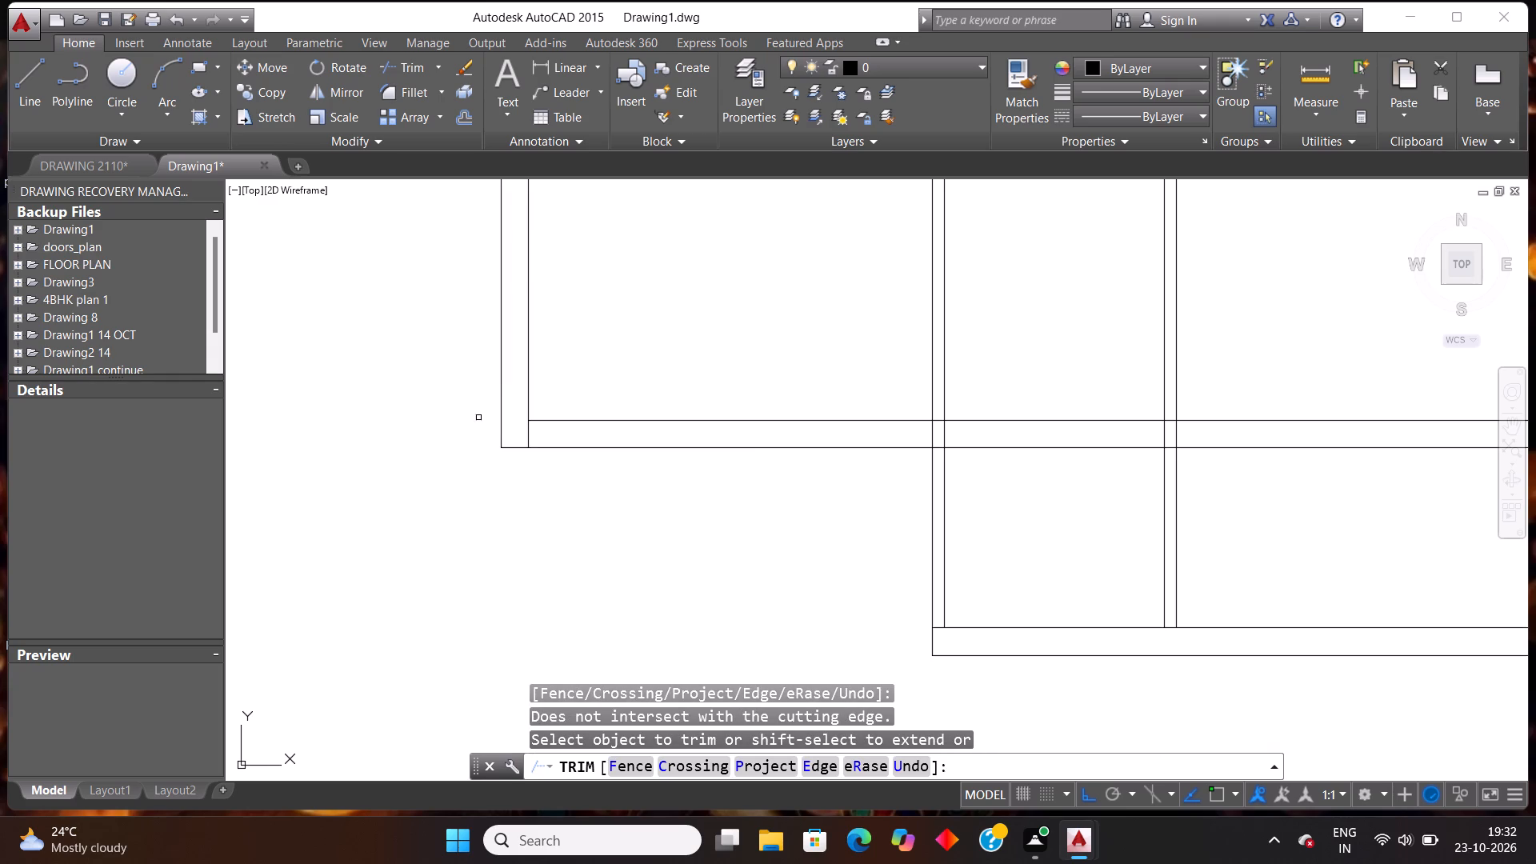
scroll(549, 447, up, 2)
click(523, 423)
click(443, 443)
Trim the first vertical partition's lines between the horizontal partition and cross wall, and between the cross wall and bottom wall.
scroll(510, 451, down, 3)
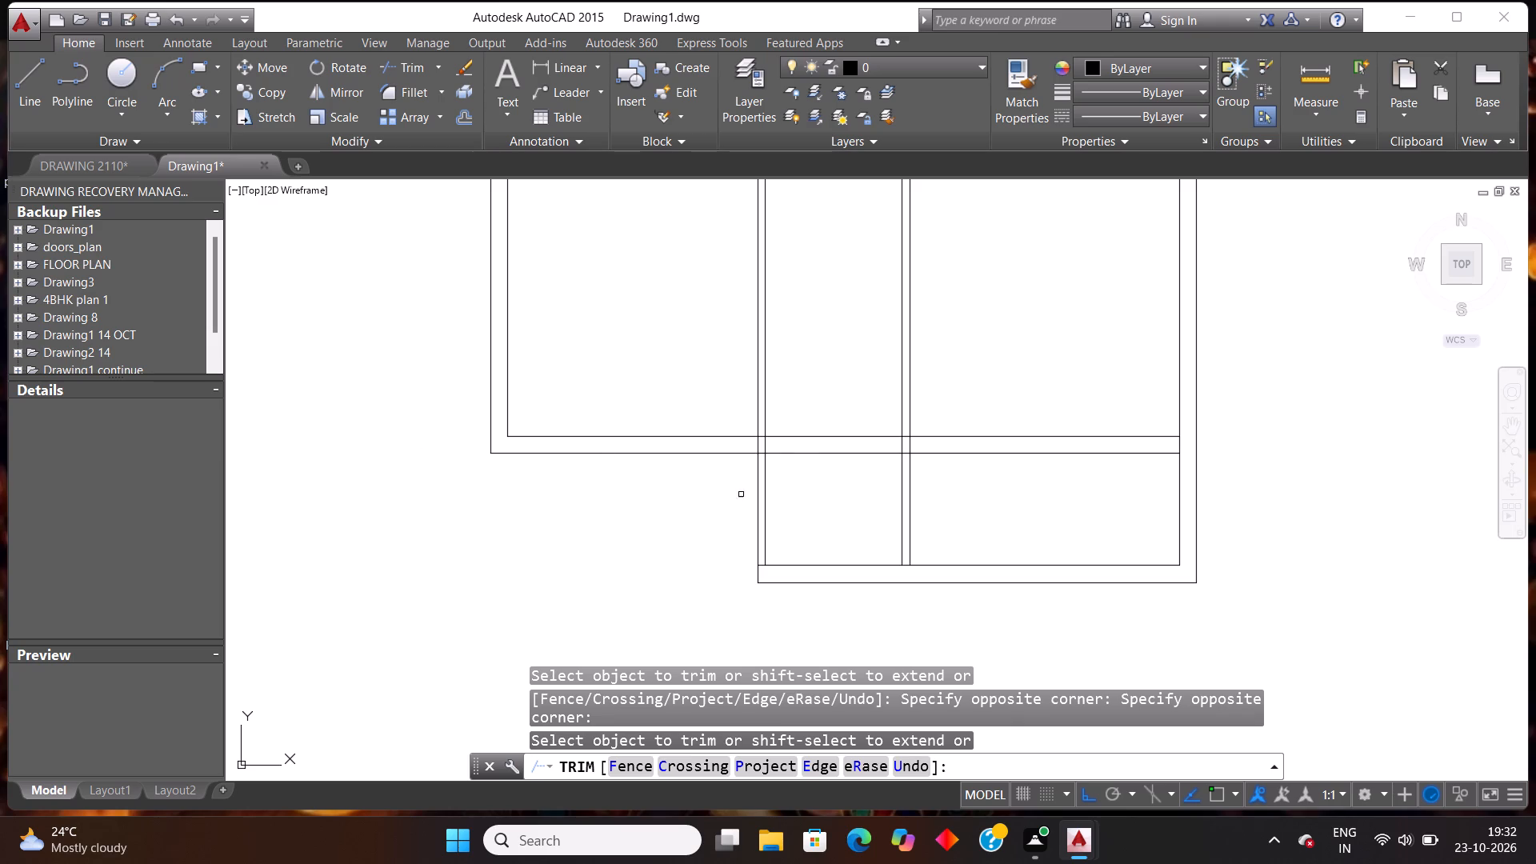
scroll(792, 462, up, 1)
scroll(701, 447, down, 3)
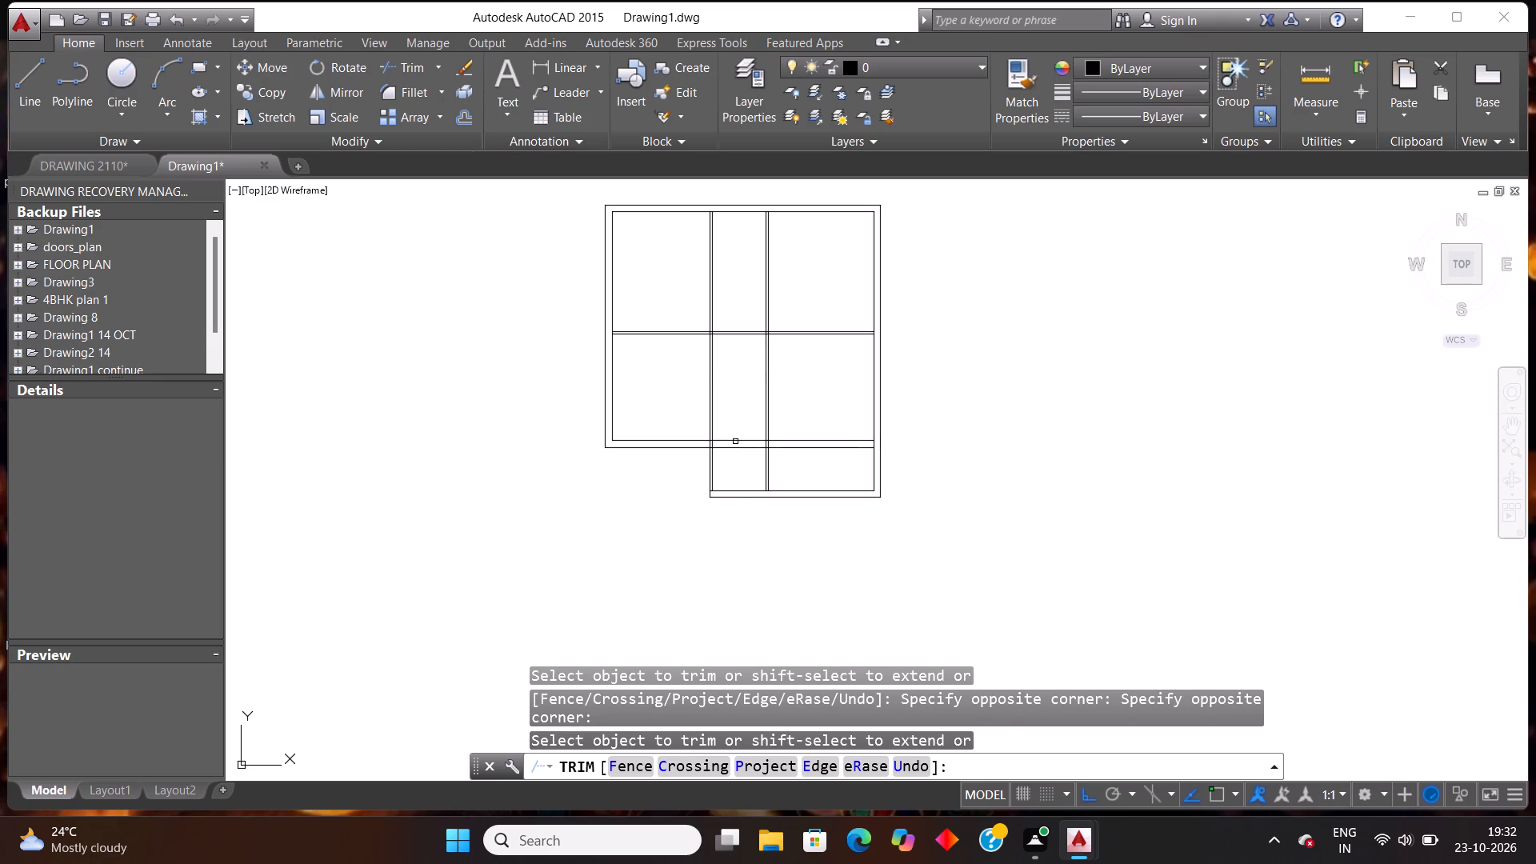
click(740, 371)
click(693, 380)
scroll(851, 510, up, 1)
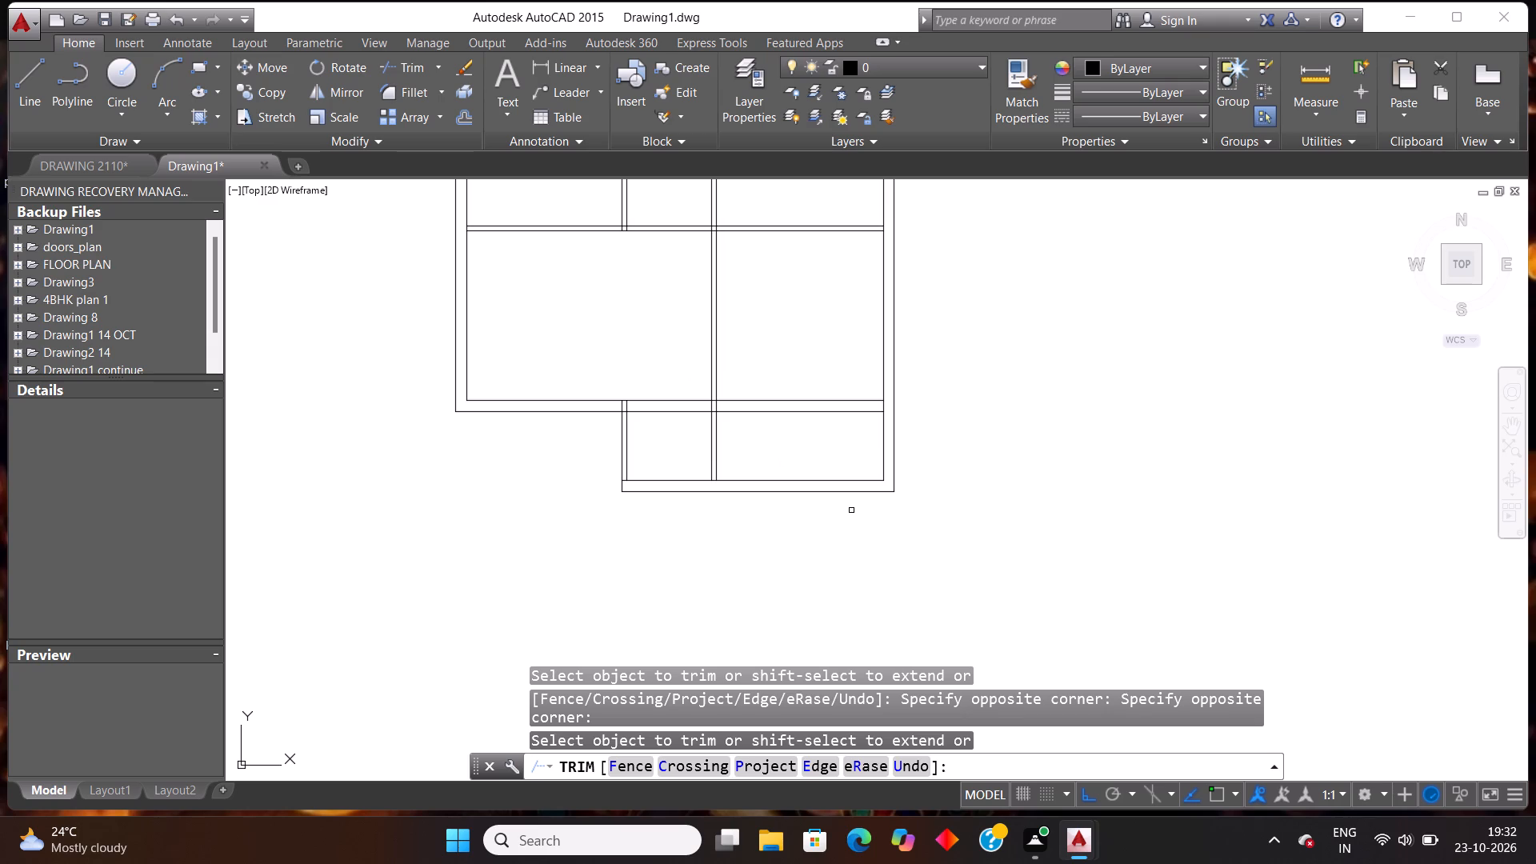
drag(687, 422, 649, 425)
click(508, 421)
key(Escape)
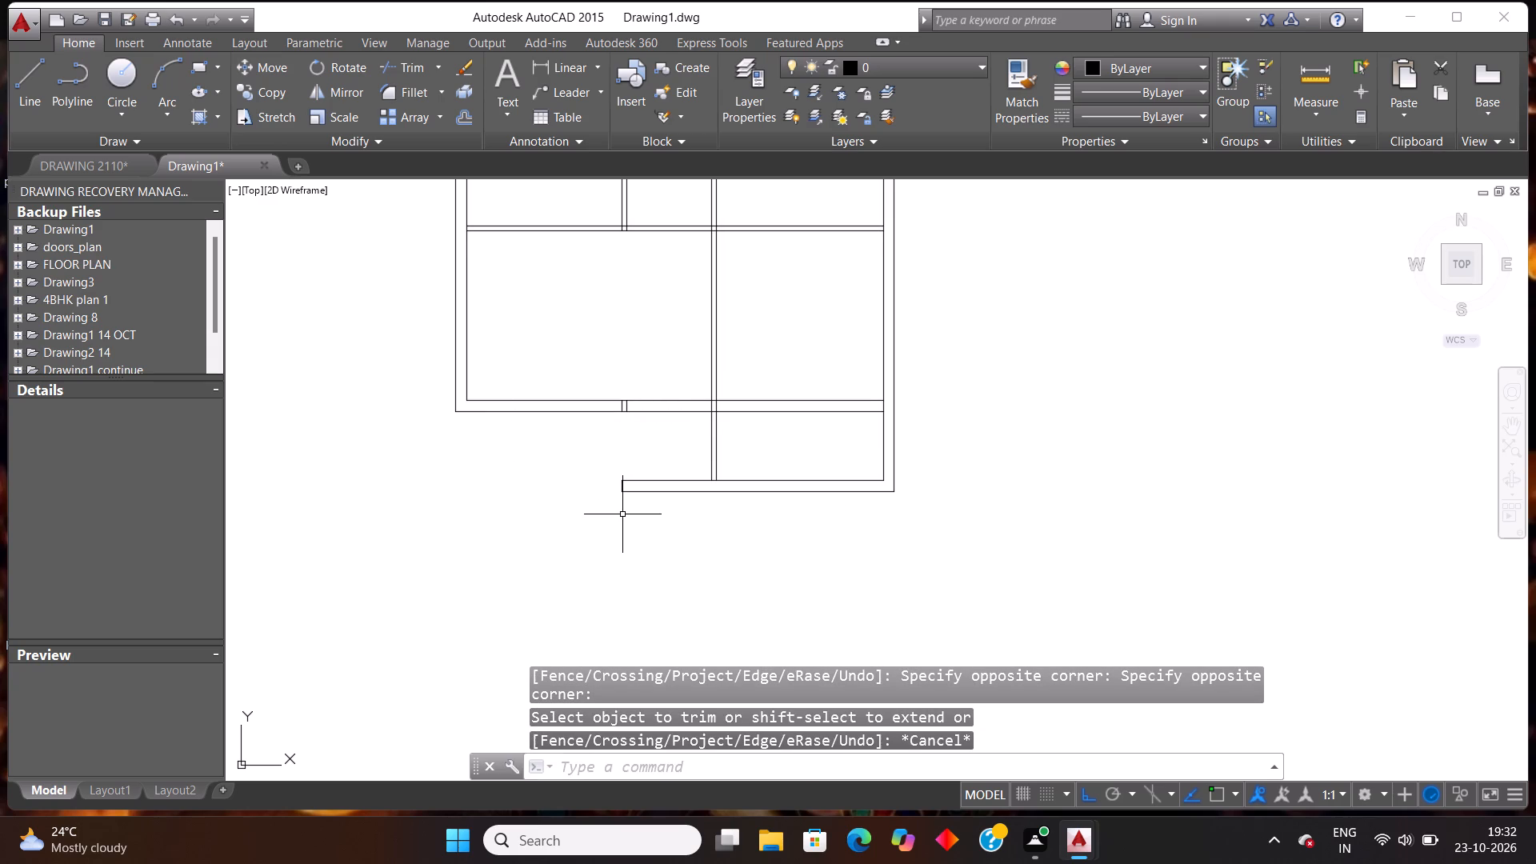
Extend the second vertical partition's left line down to the outer bottom wall line.
text(ex)
key(Return)
key(Return)
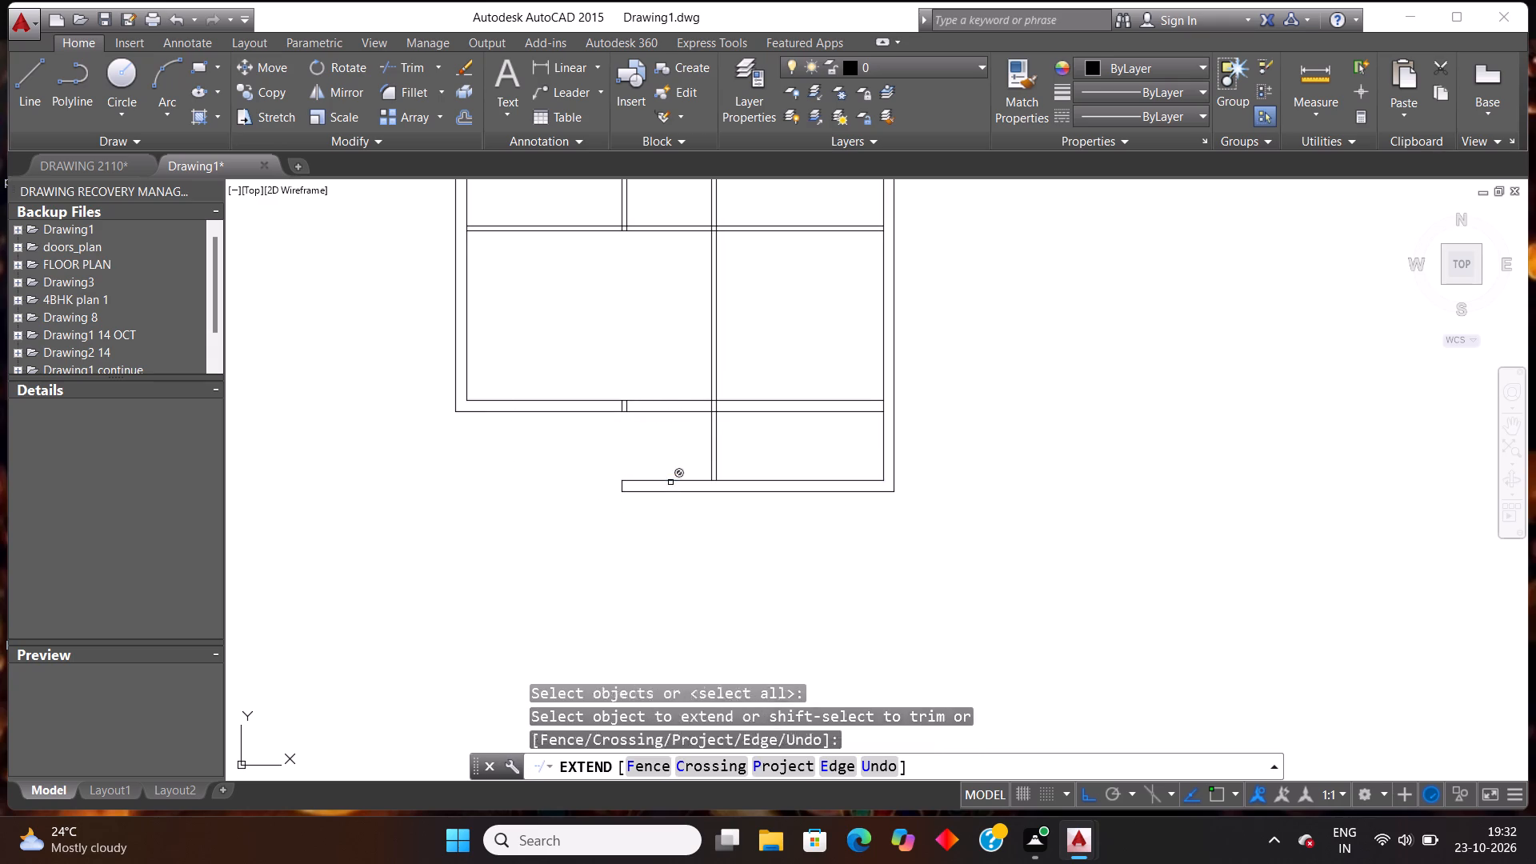
click(712, 455)
key(Escape)
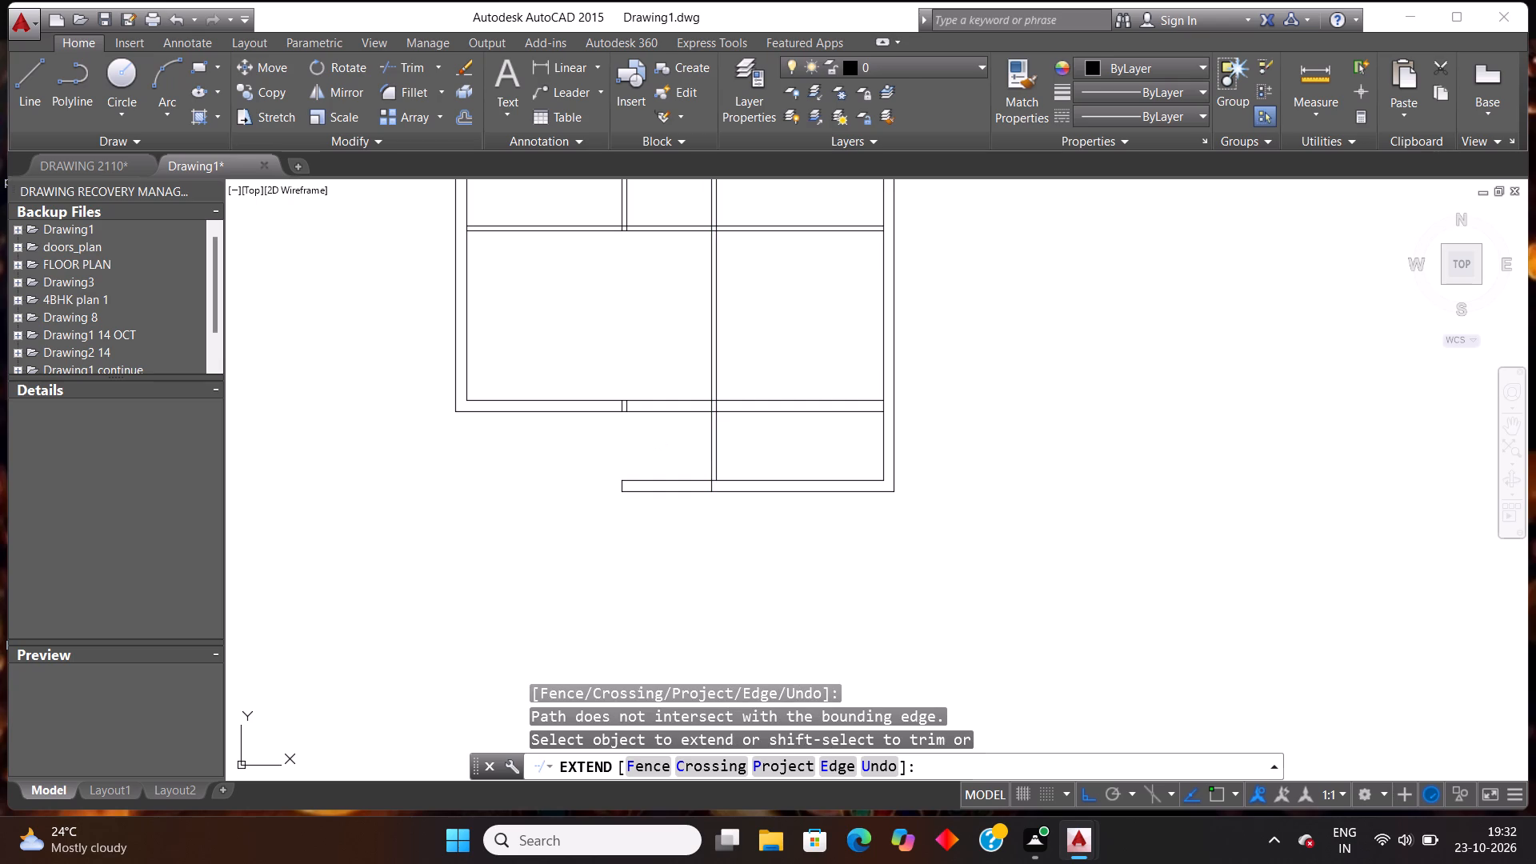
key(Escape)
Trim both bottom wall lines left of the second vertical partition.
text(tr)
key(Return)
key(Return)
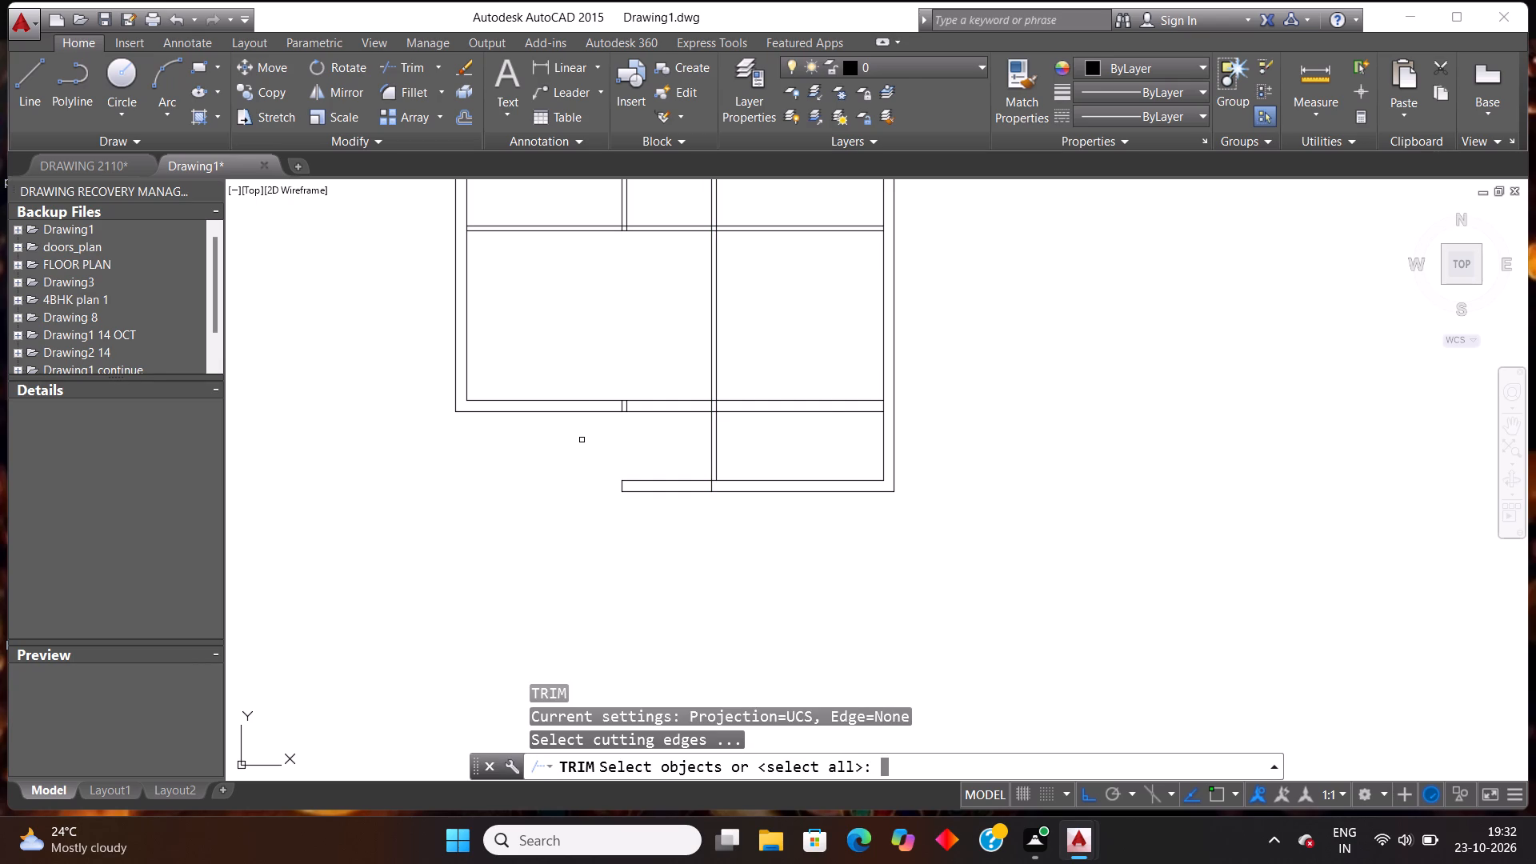
click(691, 498)
click(622, 424)
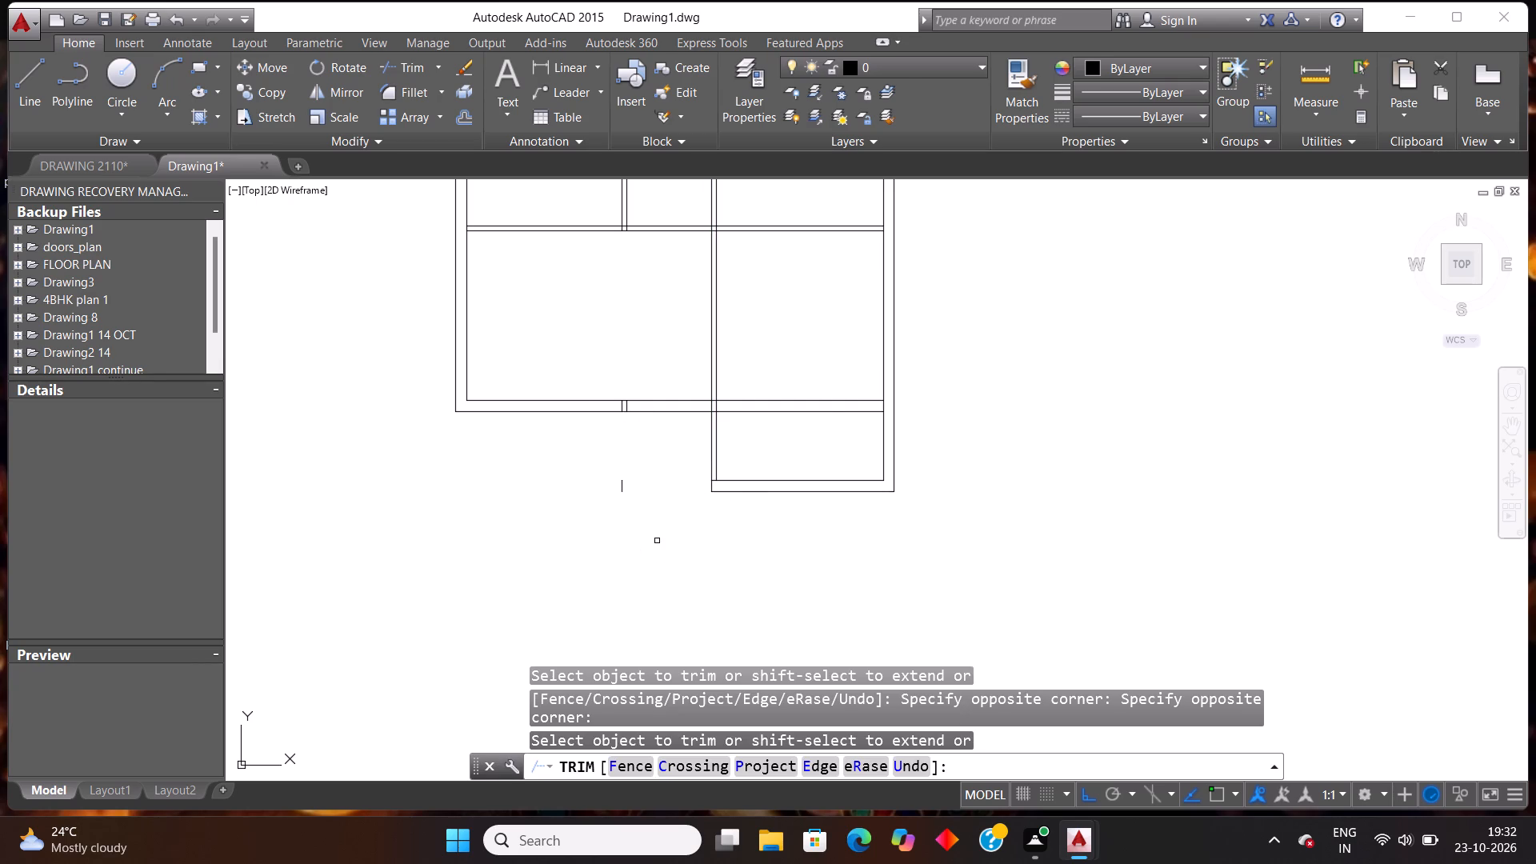
key(Escape)
key(Escape)
Erase the leftover short line beside the bottom wall and the two short partition stubs inside the 9" cross wall.
click(653, 529)
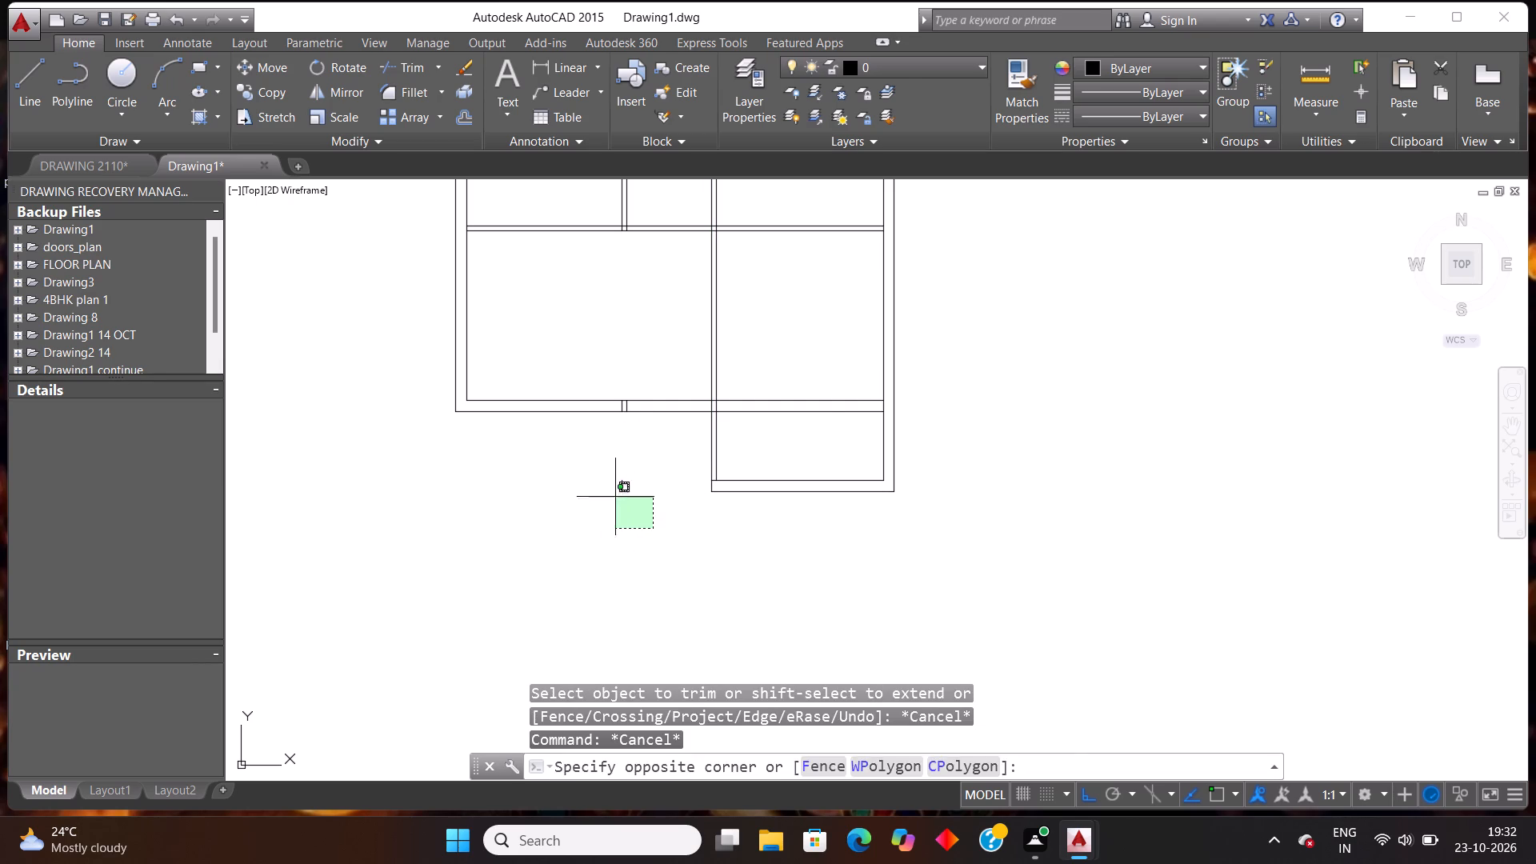
click(574, 477)
key(Delete)
scroll(656, 382, up, 2)
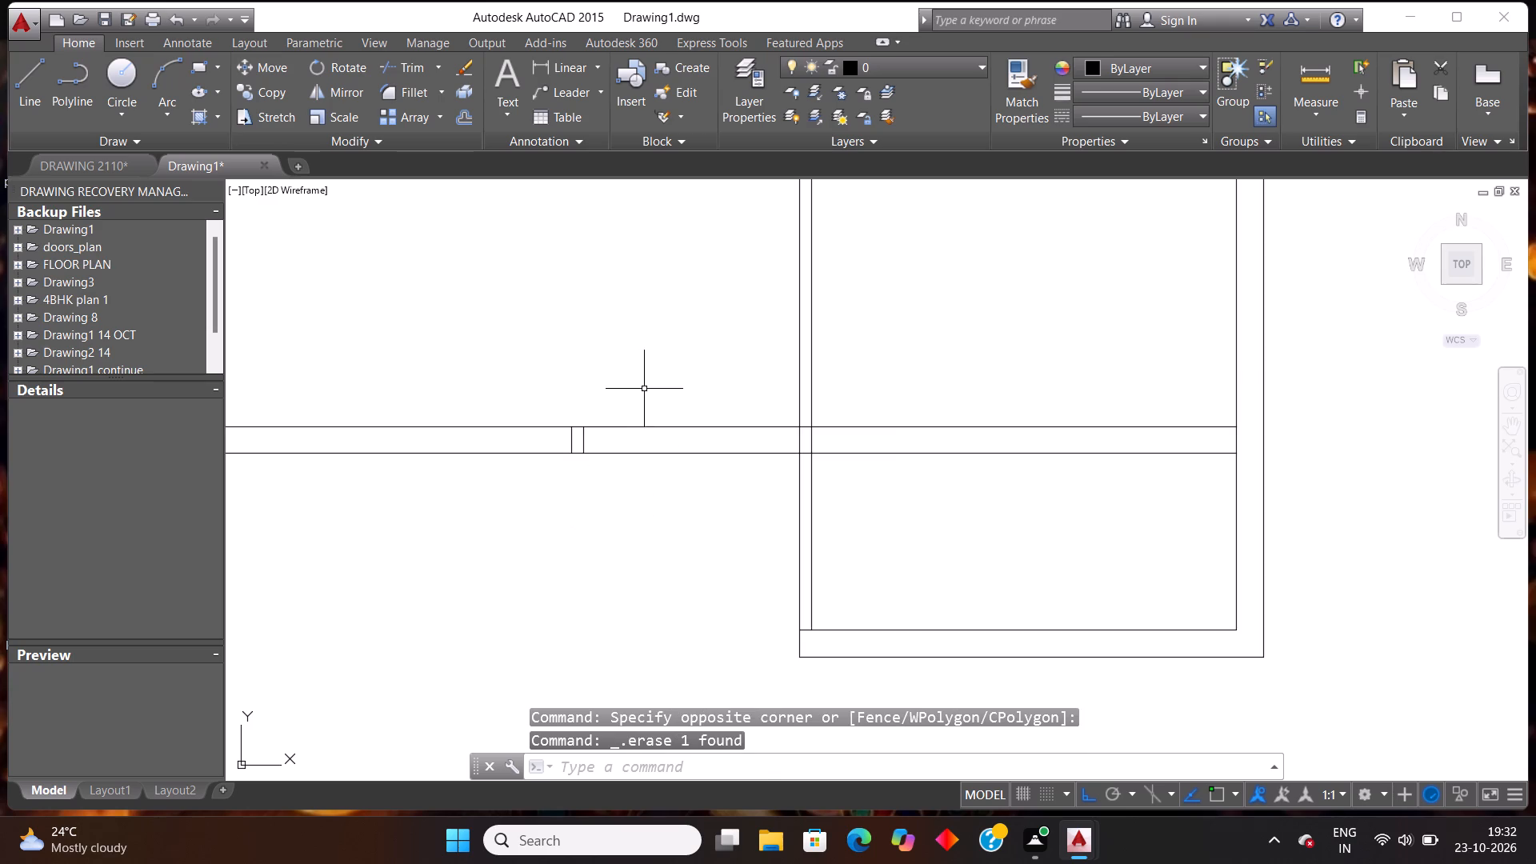
scroll(608, 434, up, 2)
drag(594, 440, 582, 439)
click(439, 441)
key(Delete)
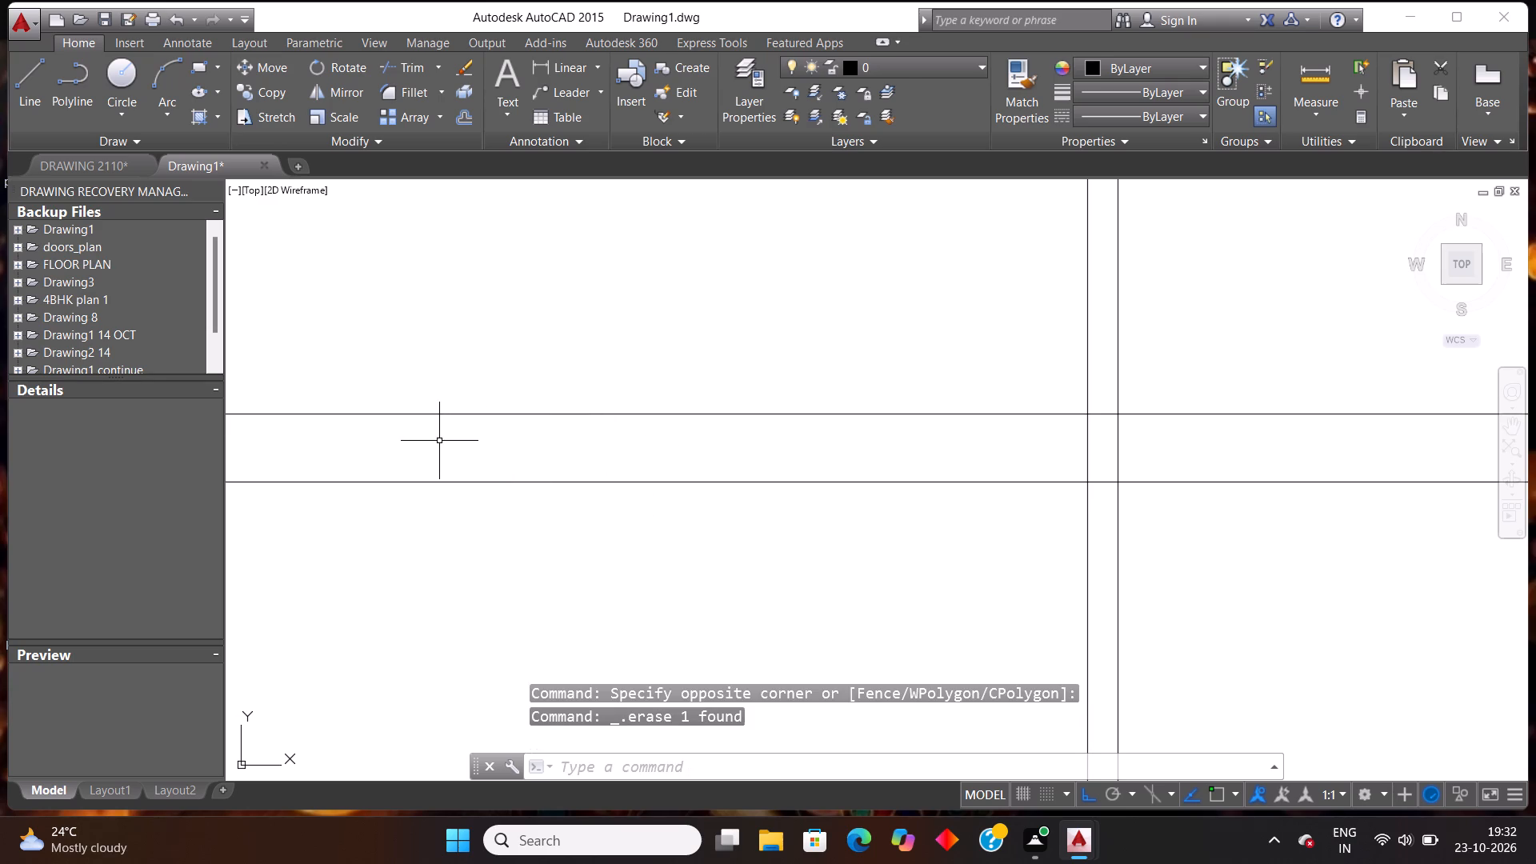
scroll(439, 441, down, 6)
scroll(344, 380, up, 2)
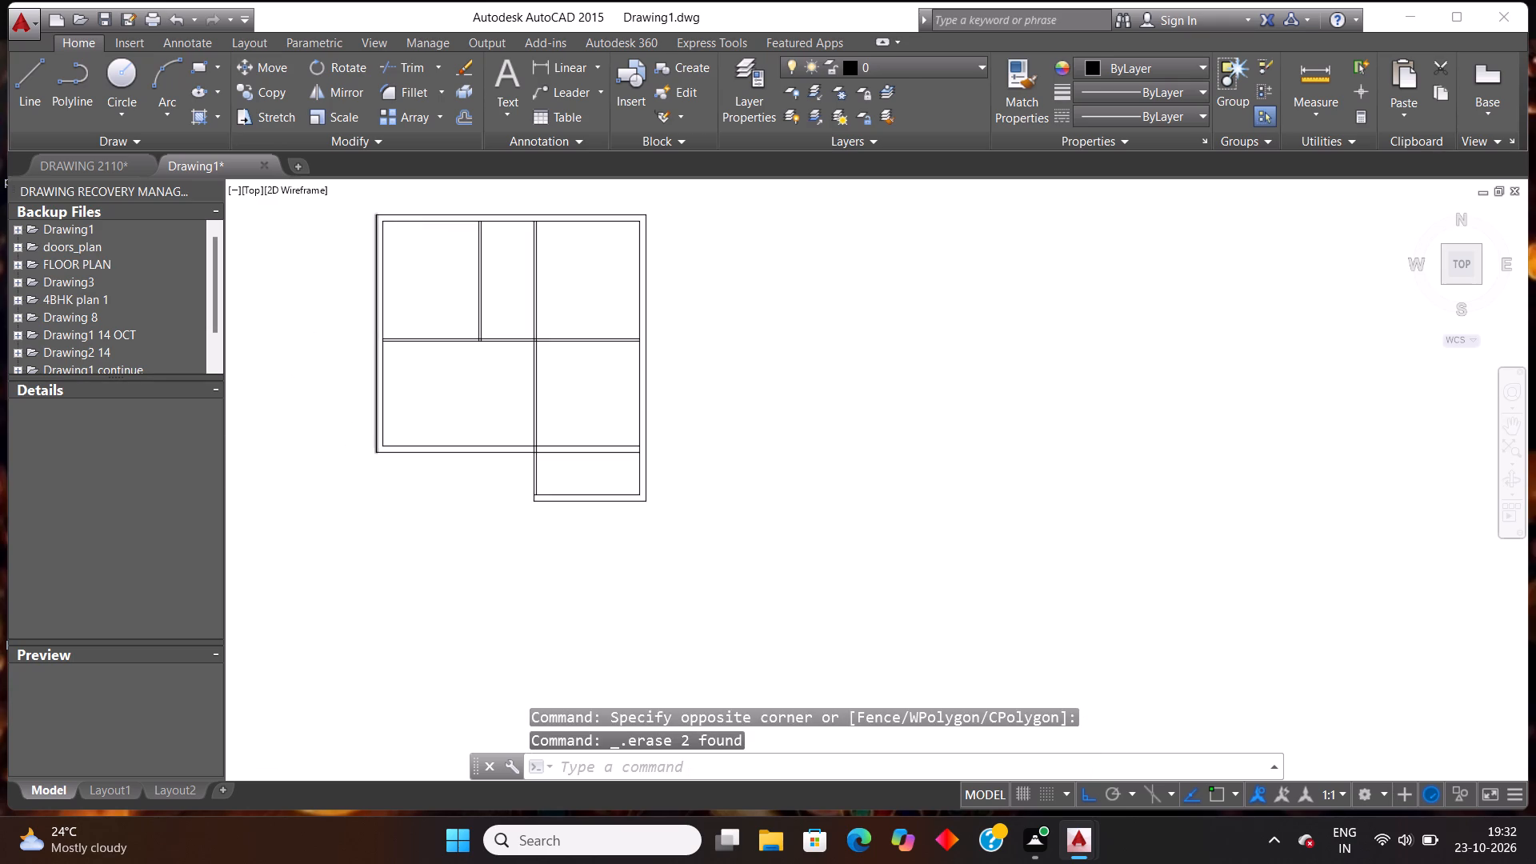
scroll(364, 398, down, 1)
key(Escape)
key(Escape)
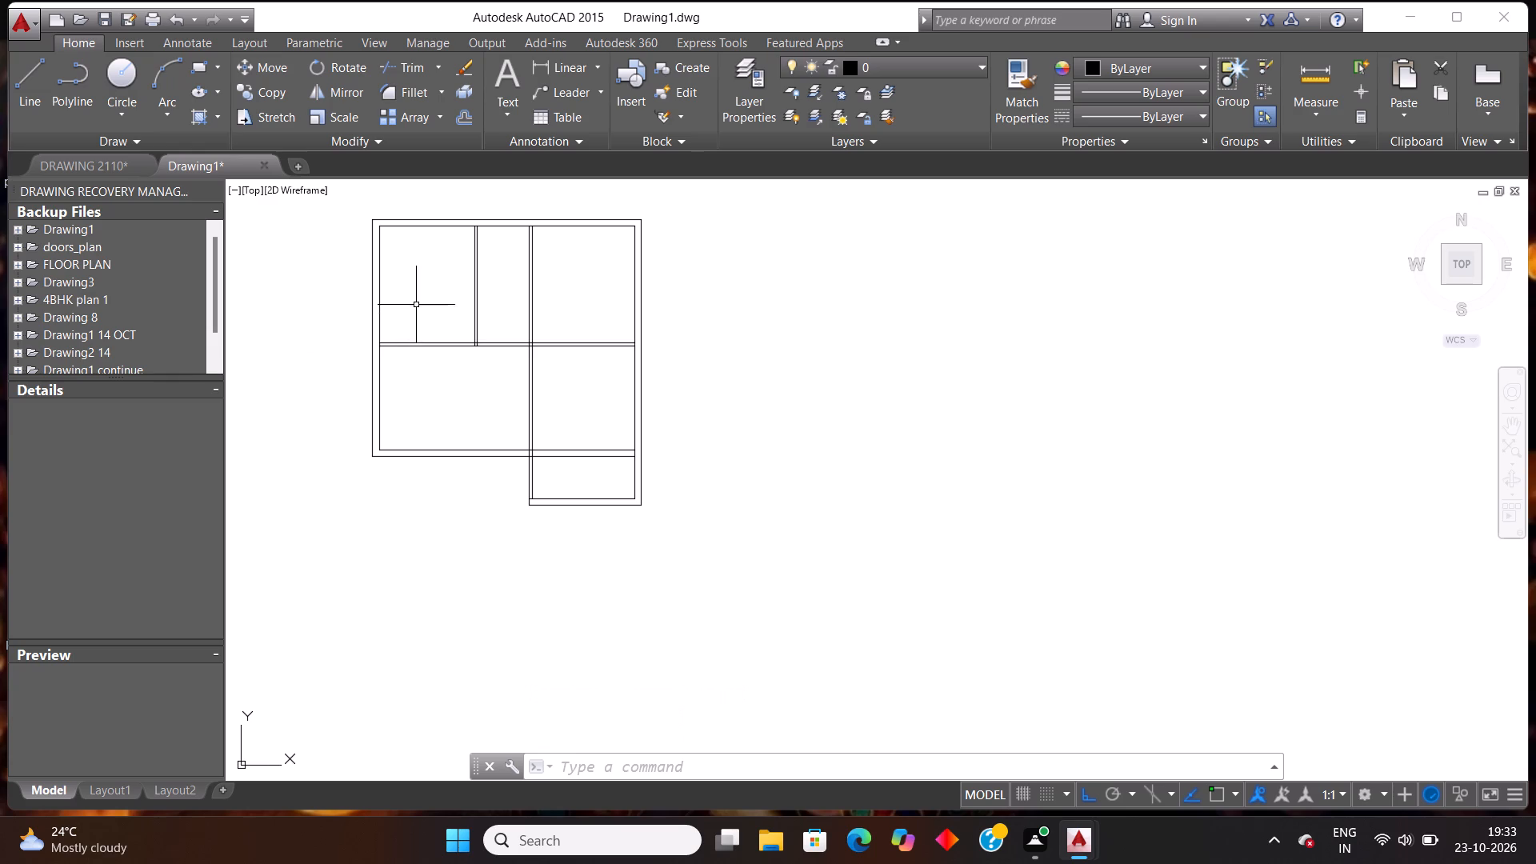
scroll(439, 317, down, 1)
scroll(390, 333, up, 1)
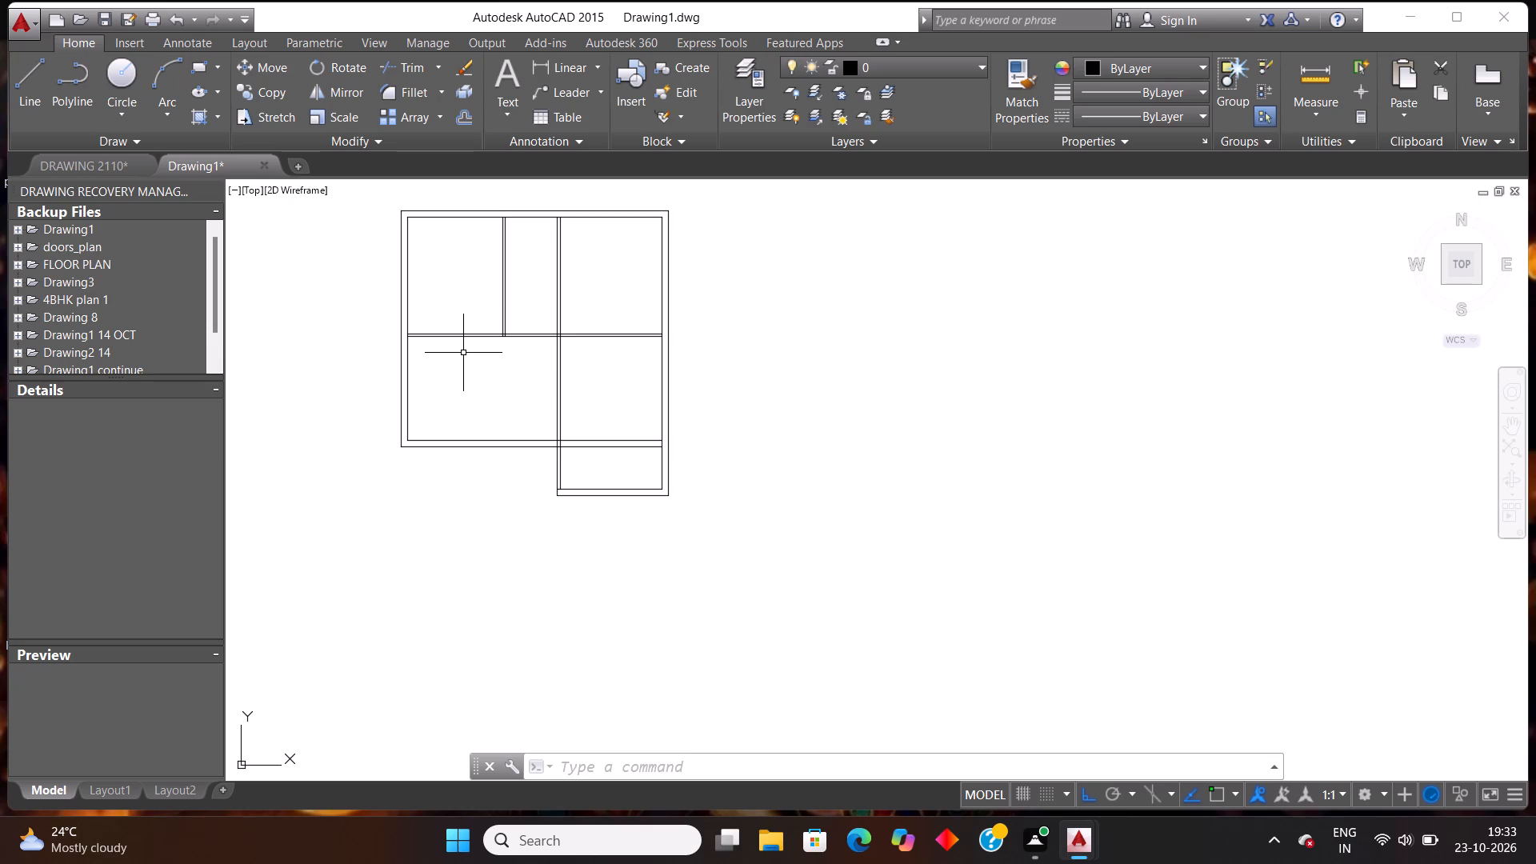
Trim both bottom wall lines that cross the lower-right room, between the second vertical partition and the right wall.
key(Escape)
text(tr)
key(Return)
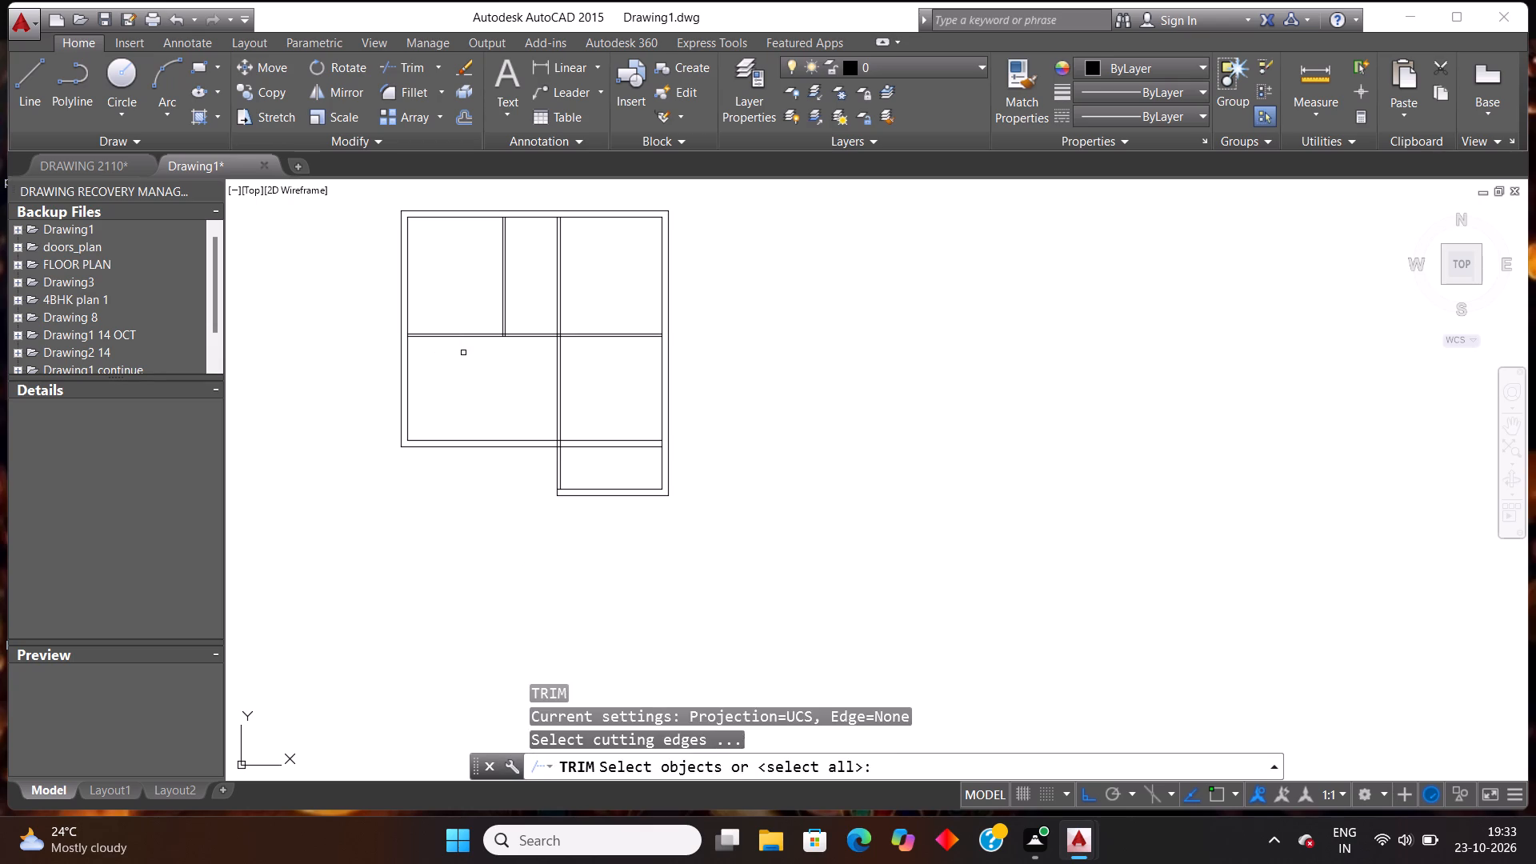
key(Return)
scroll(561, 411, up, 1)
drag(615, 502, 617, 495)
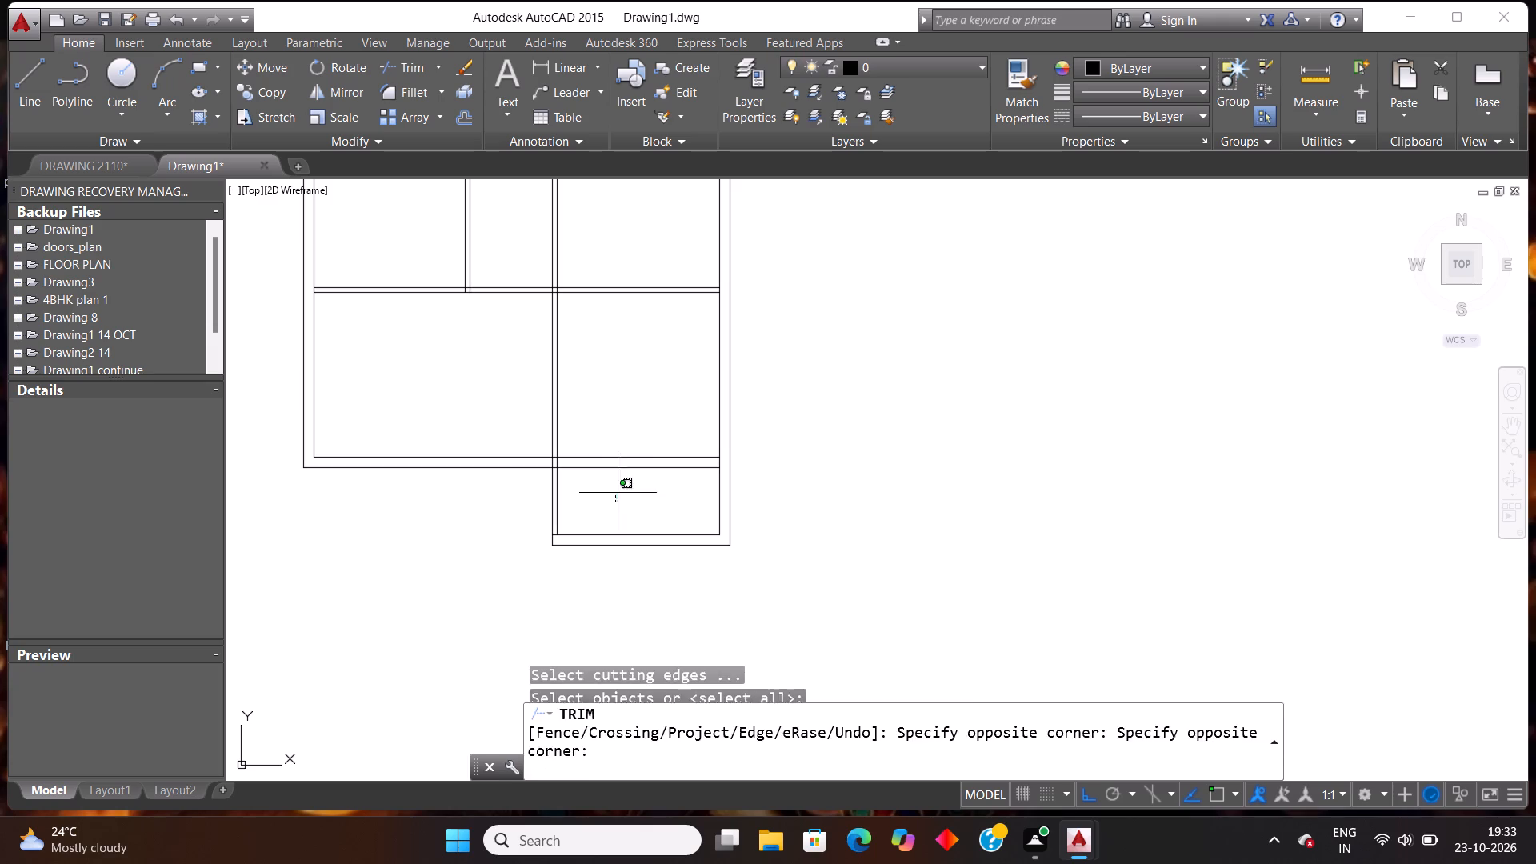
click(627, 414)
scroll(655, 504, down, 2)
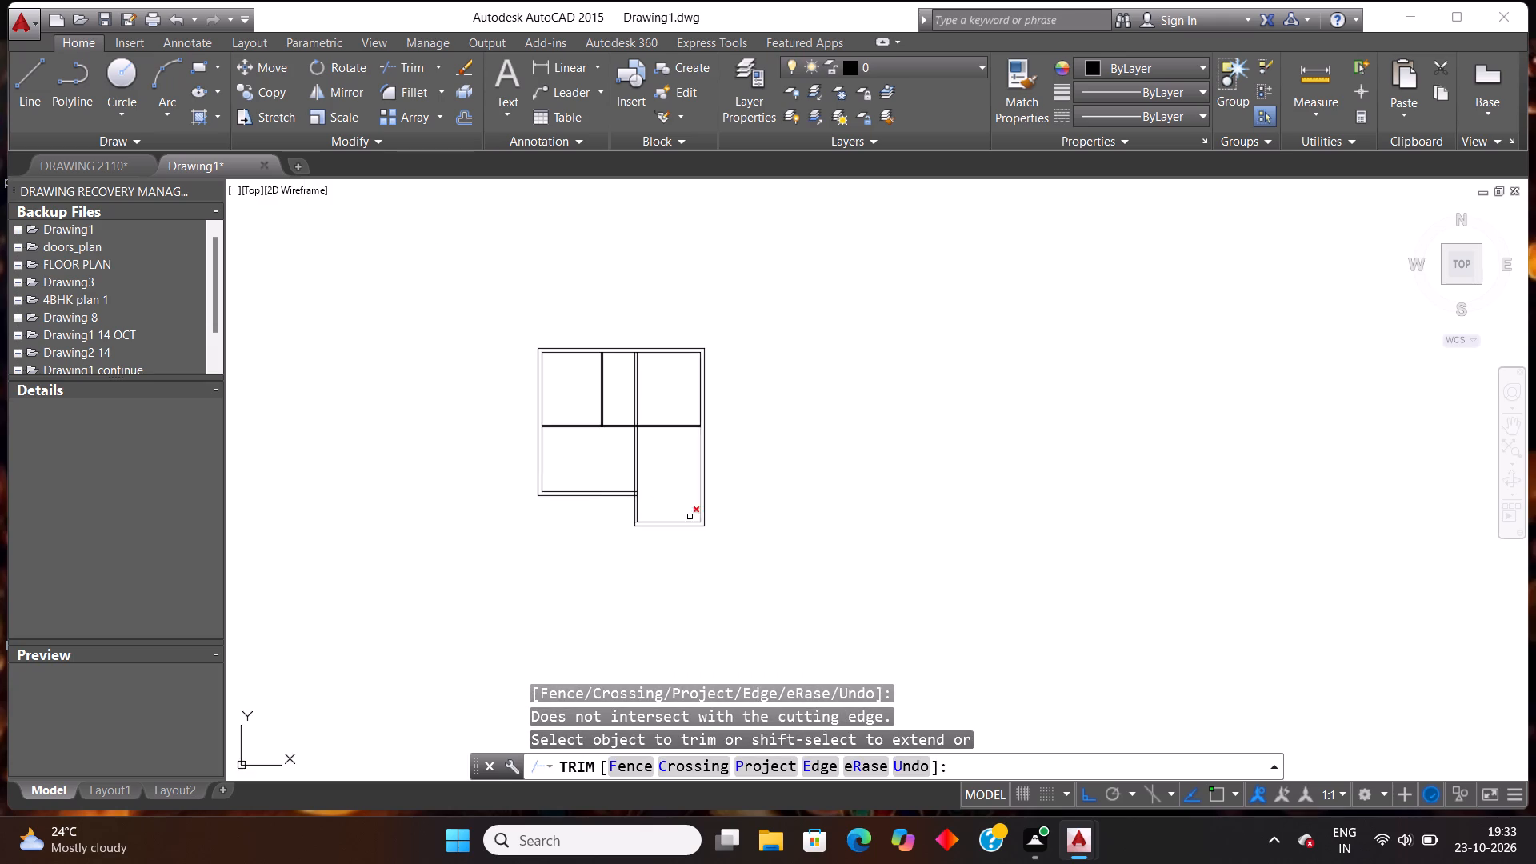
Trim the overlapping line segments where the lower-left room's bottom wall meets the second vertical partition.
scroll(607, 495, up, 4)
scroll(737, 532, up, 3)
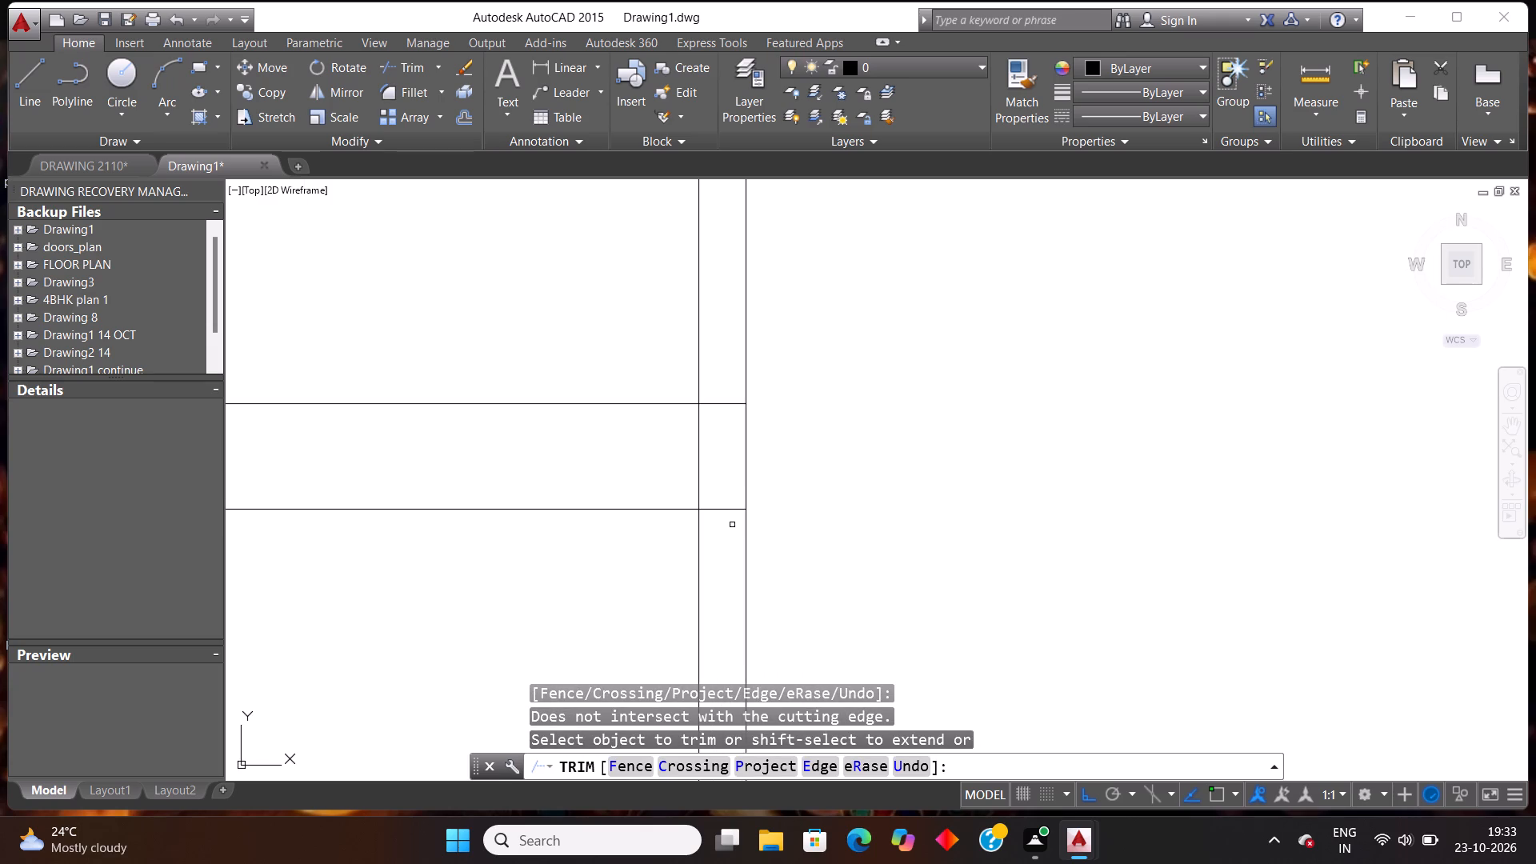
click(715, 469)
click(677, 459)
click(723, 533)
drag(721, 352, 726, 366)
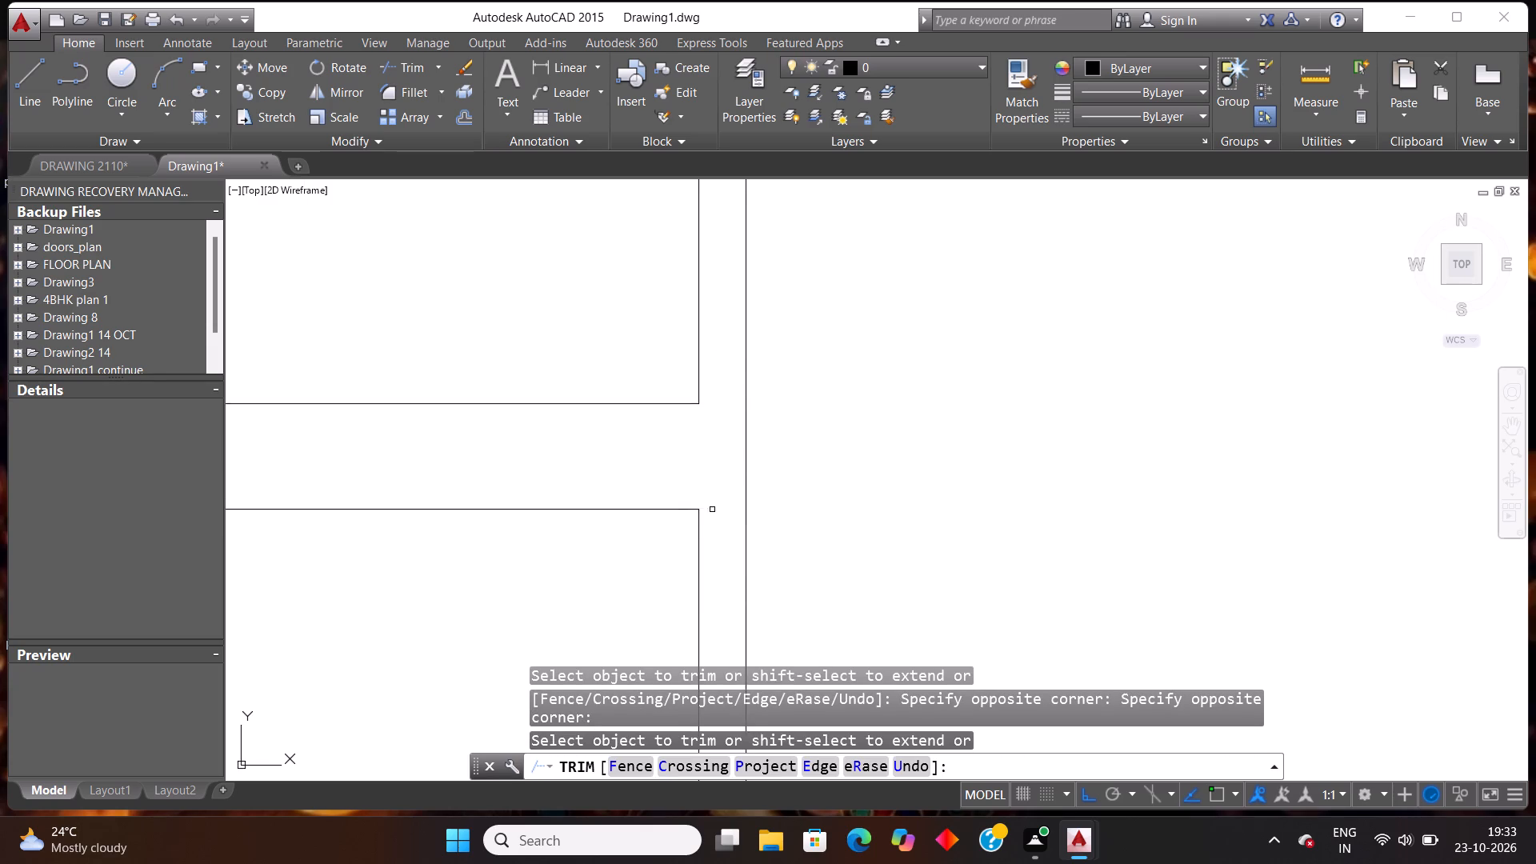
Trim the inner bottom line's short segment between the second vertical partition's lines at the projecting room's lower-left corner.
scroll(825, 467, down, 6)
scroll(821, 530, up, 2)
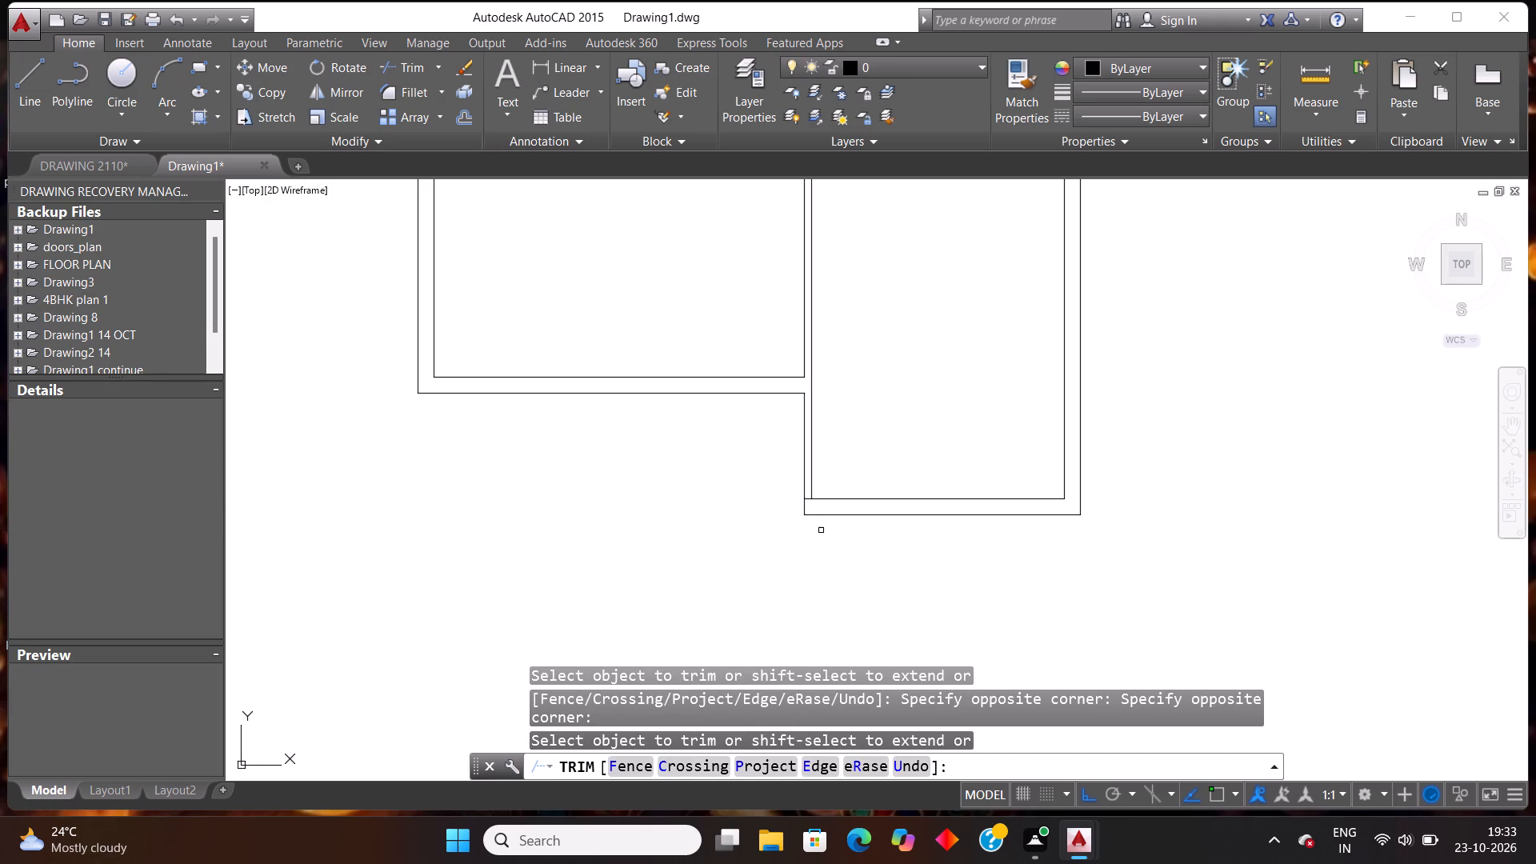
scroll(812, 490, up, 5)
click(690, 646)
click(687, 614)
scroll(768, 576, down, 4)
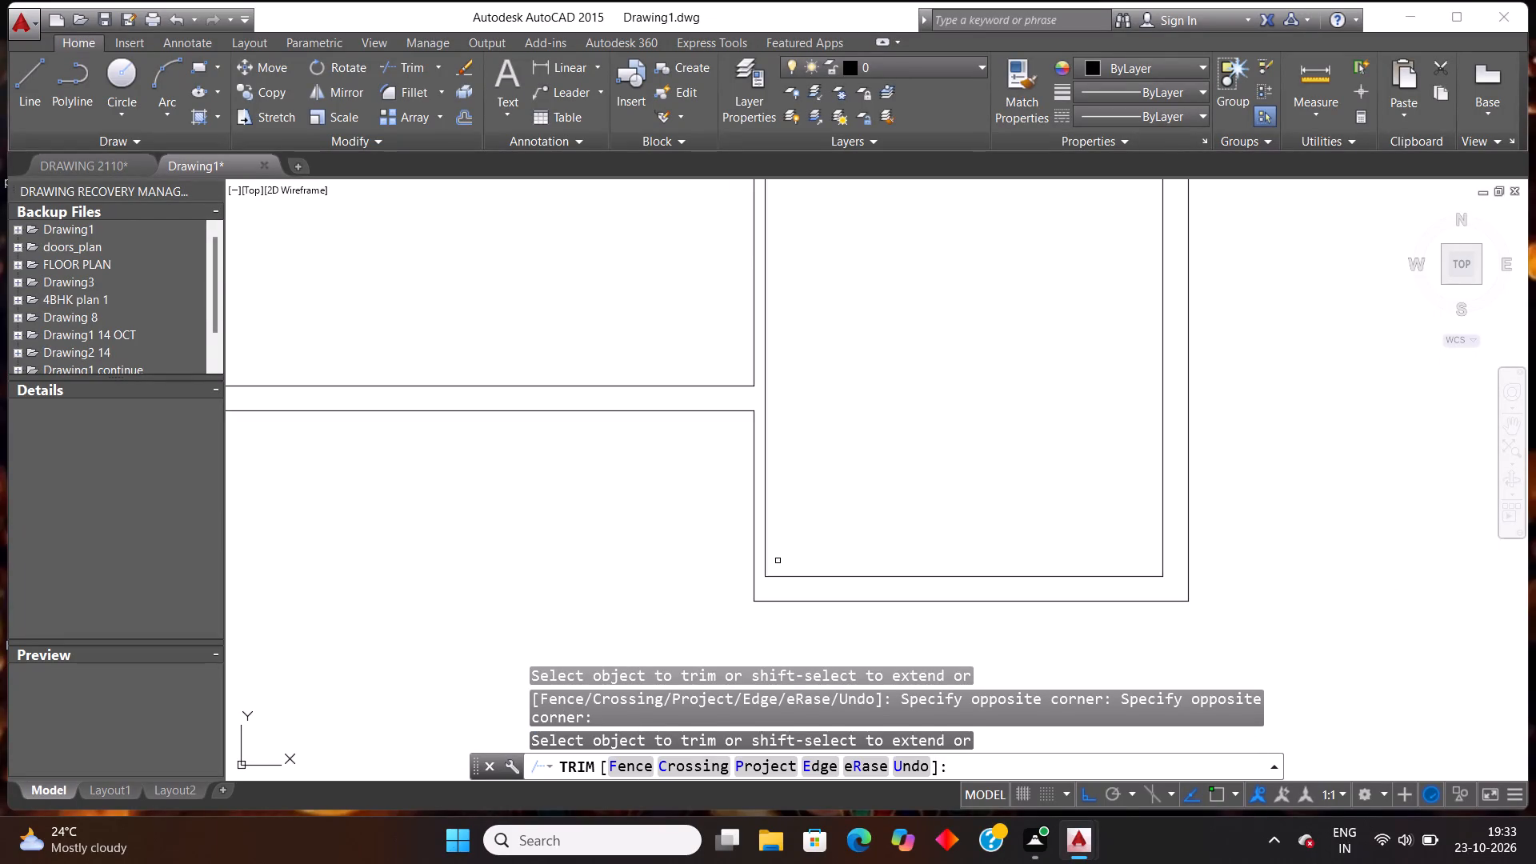
Trim the left wall's inner line between the two horizontal partition lines.
scroll(778, 561, down, 3)
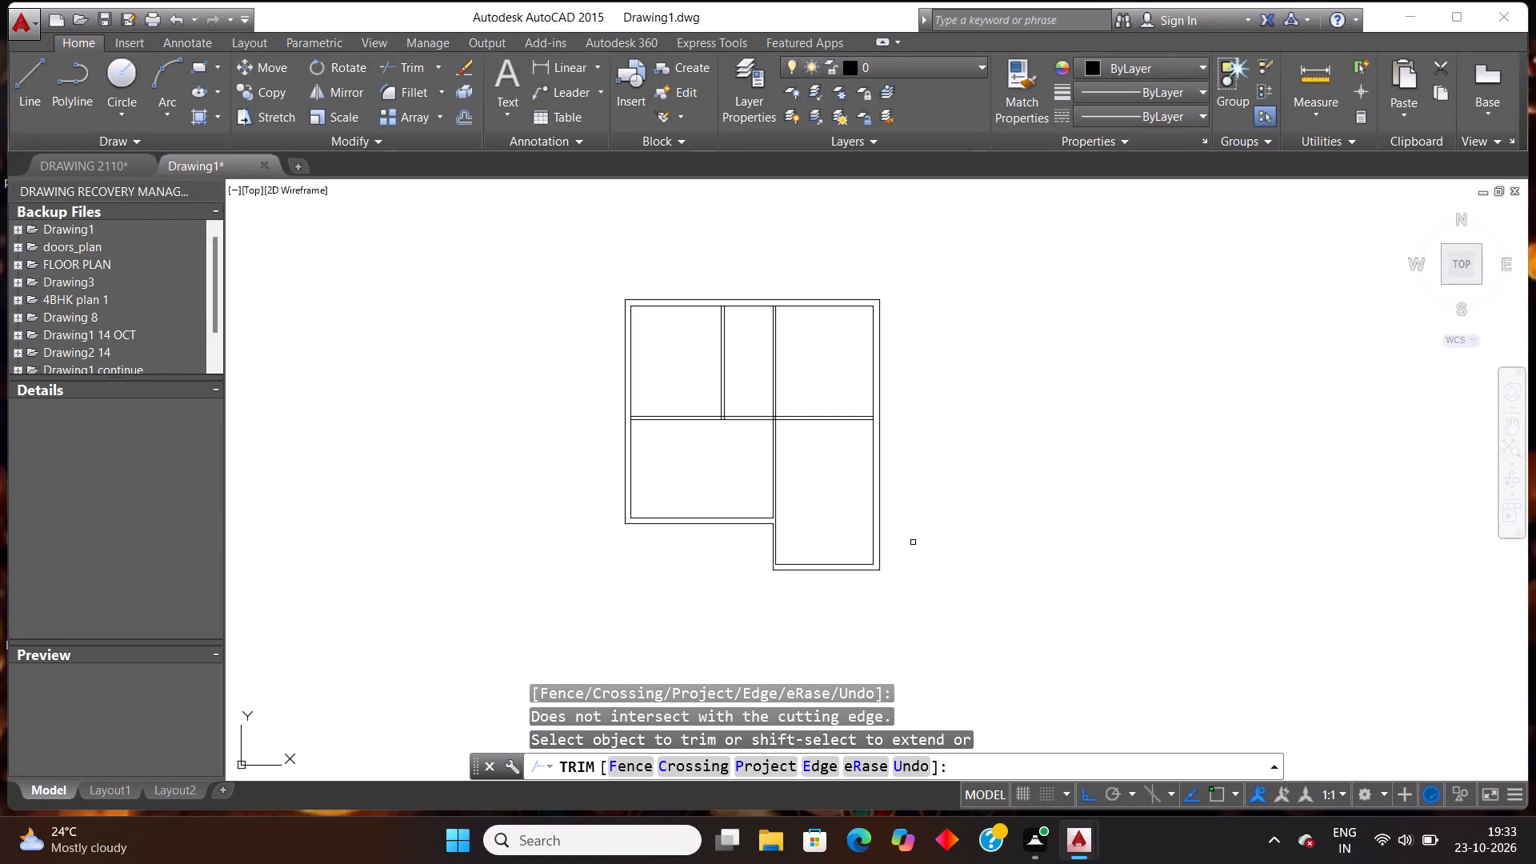
scroll(770, 450, up, 2)
scroll(353, 342, up, 3)
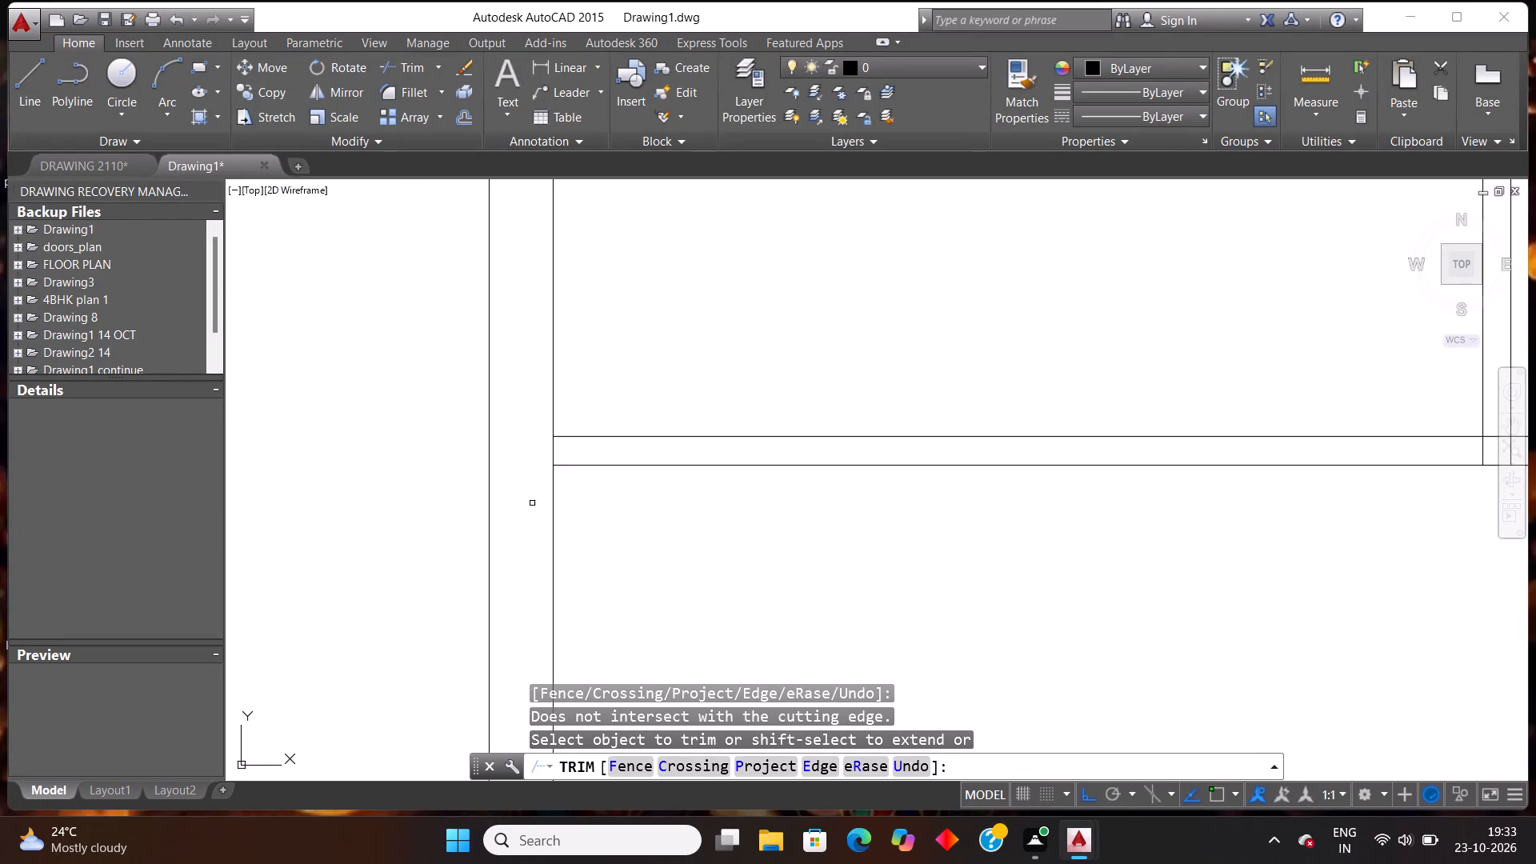
scroll(602, 483, up, 2)
drag(534, 424, 501, 407)
click(453, 426)
scroll(666, 450, down, 5)
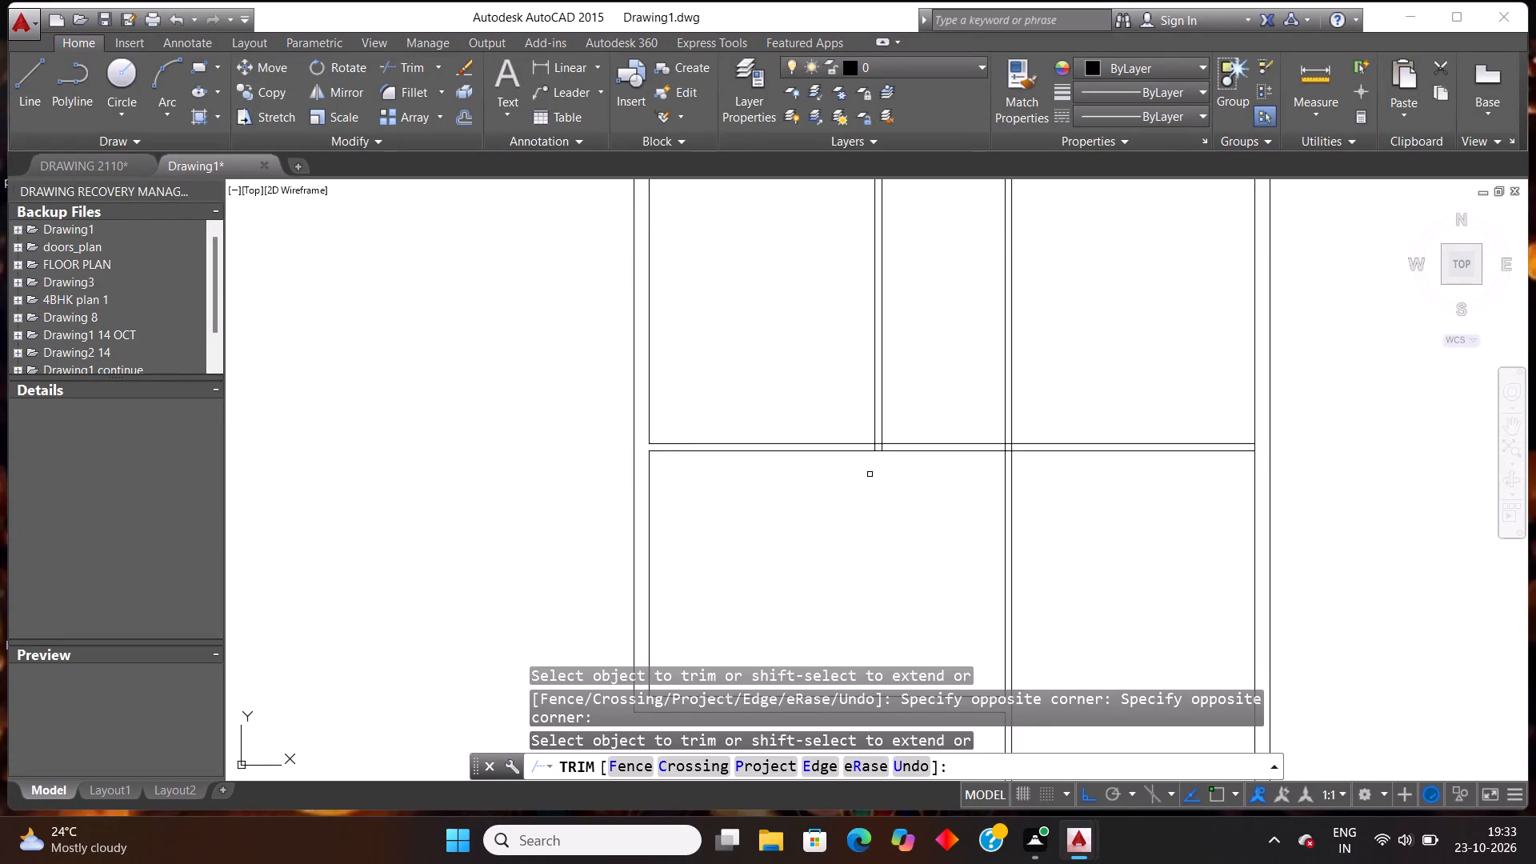
Trim the line segments inside the T-junction of the first vertical partition and the horizontal partition.
scroll(949, 454, up, 2)
scroll(758, 421, up, 2)
click(676, 462)
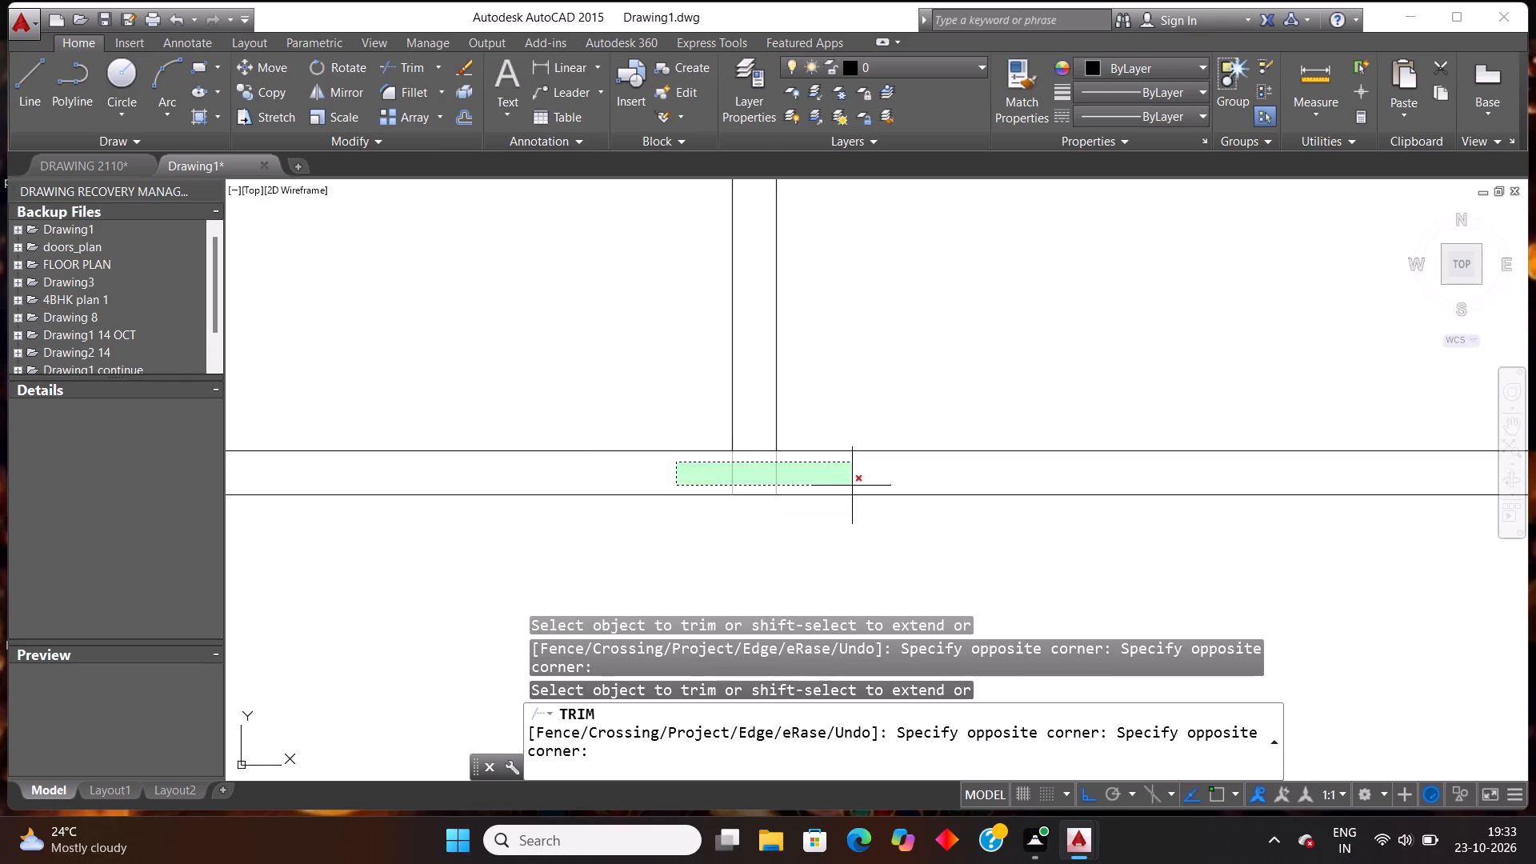
click(852, 485)
click(751, 462)
click(751, 407)
scroll(758, 462, down, 1)
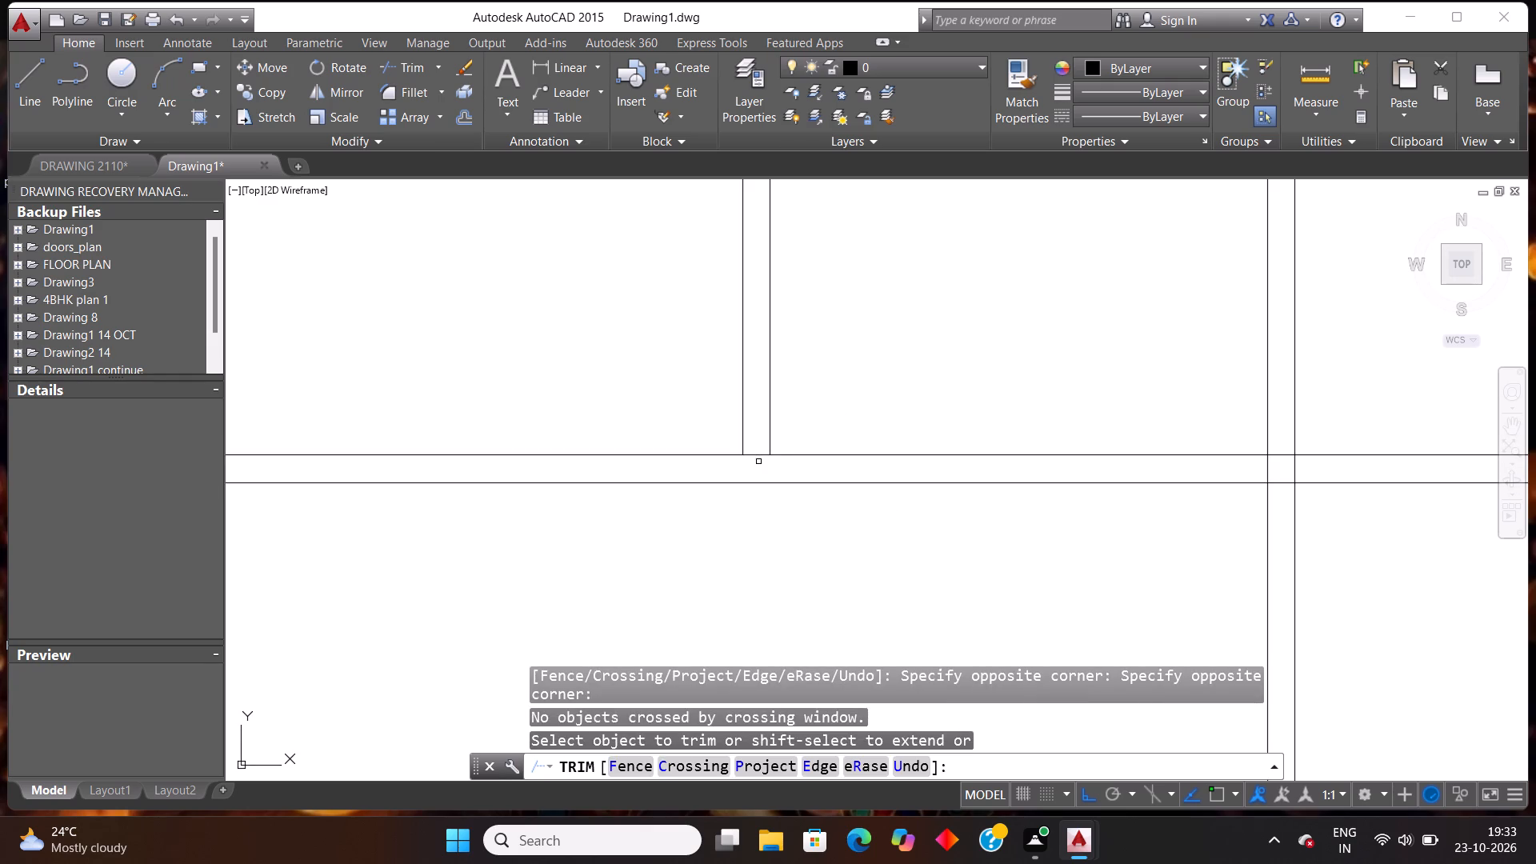
click(758, 462)
click(746, 406)
scroll(774, 458, down, 4)
Trim all four line segments inside the crossing of the second vertical partition and the horizontal partition.
scroll(959, 468, up, 5)
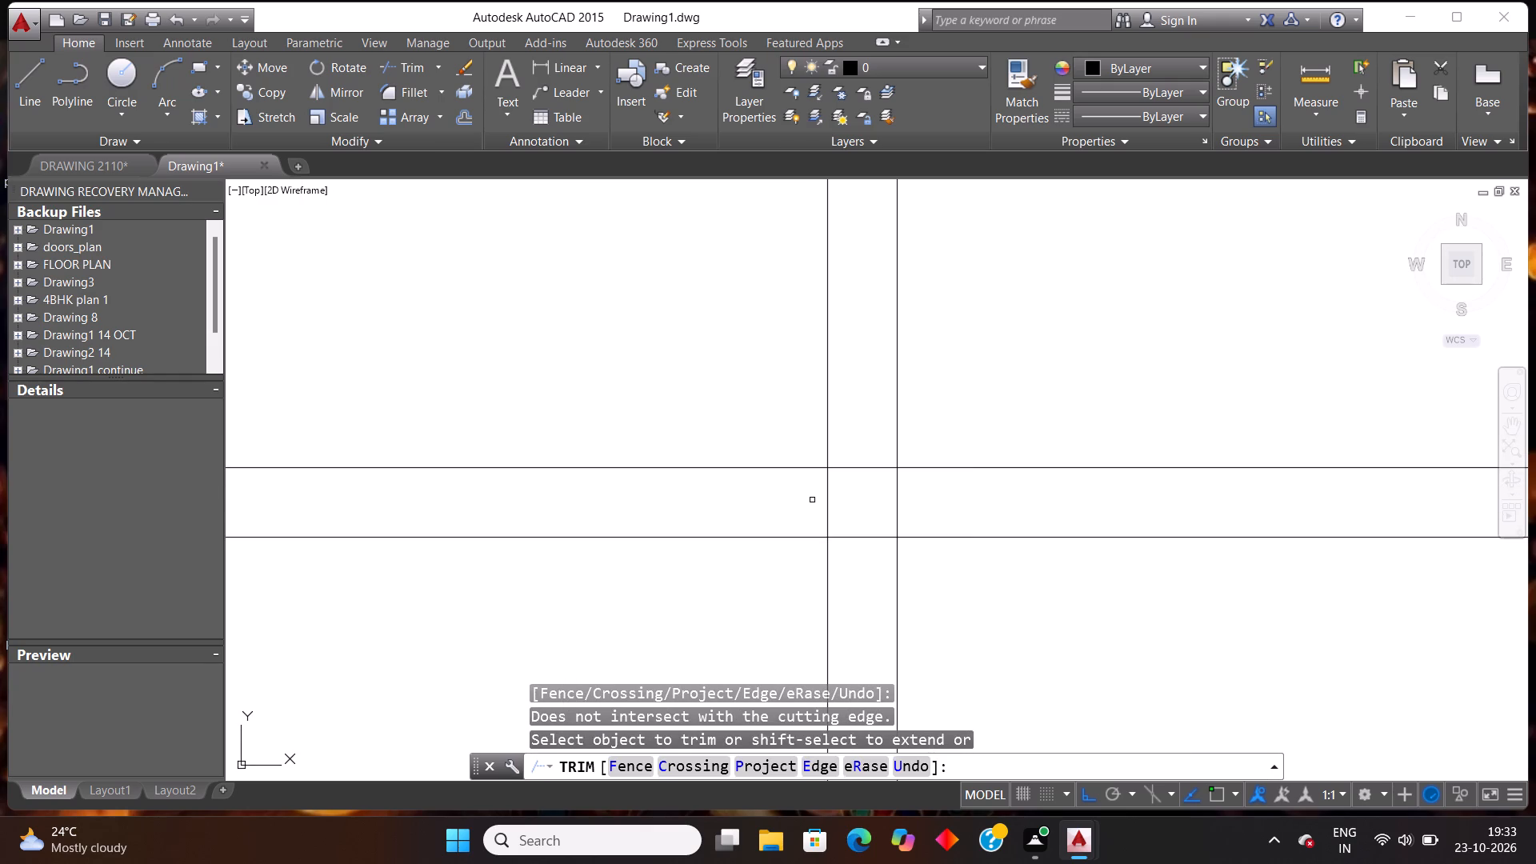
drag(800, 506, 835, 506)
click(973, 502)
click(870, 444)
click(868, 552)
scroll(834, 510, down, 2)
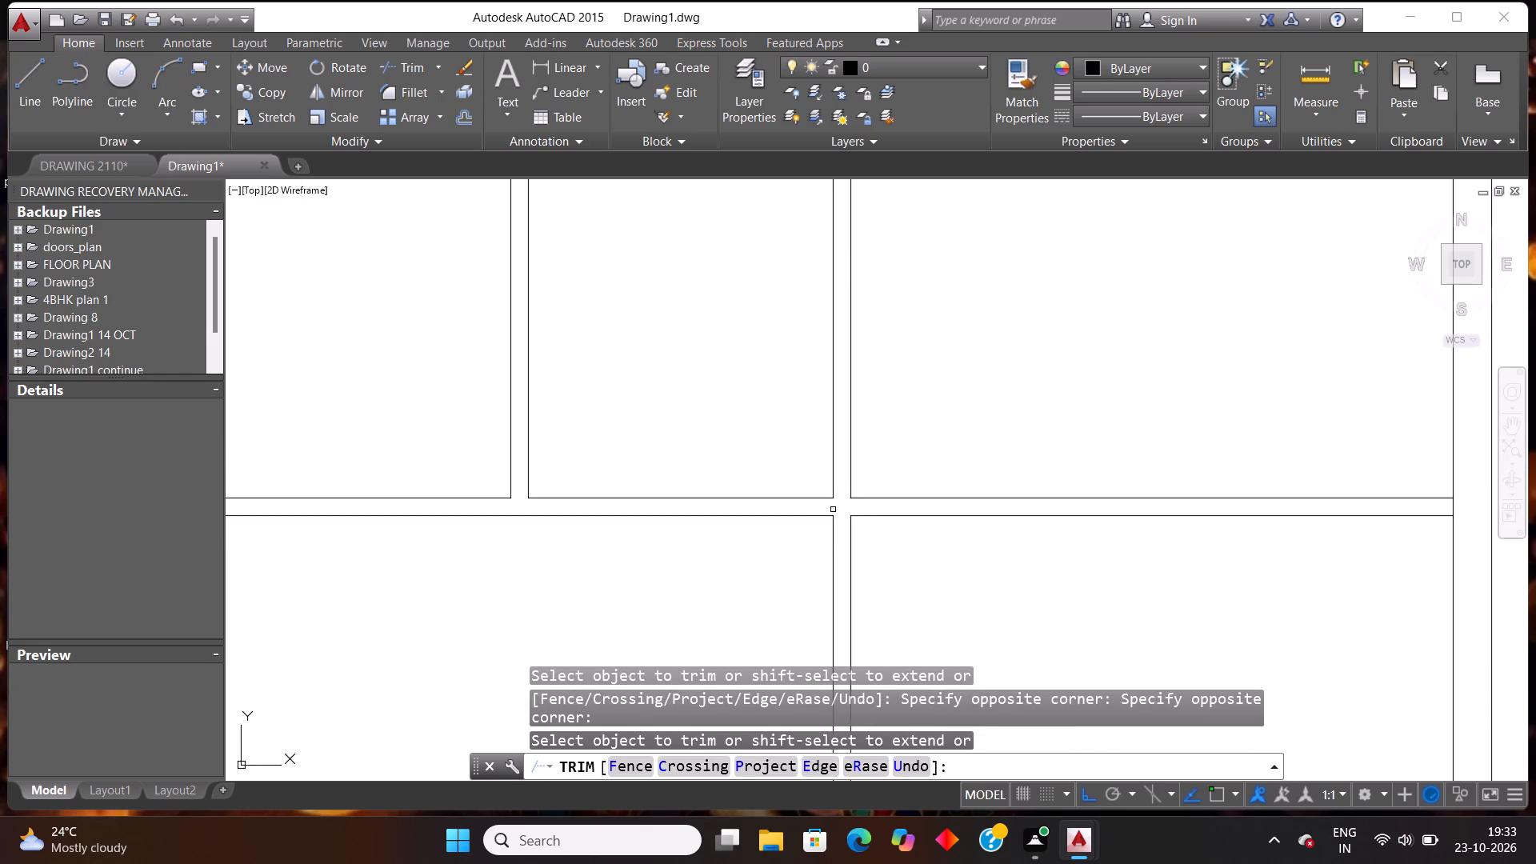
Trim the right wall's inner line between the two horizontal partition lines.
scroll(833, 510, down, 3)
scroll(1195, 487, up, 2)
scroll(815, 571, up, 3)
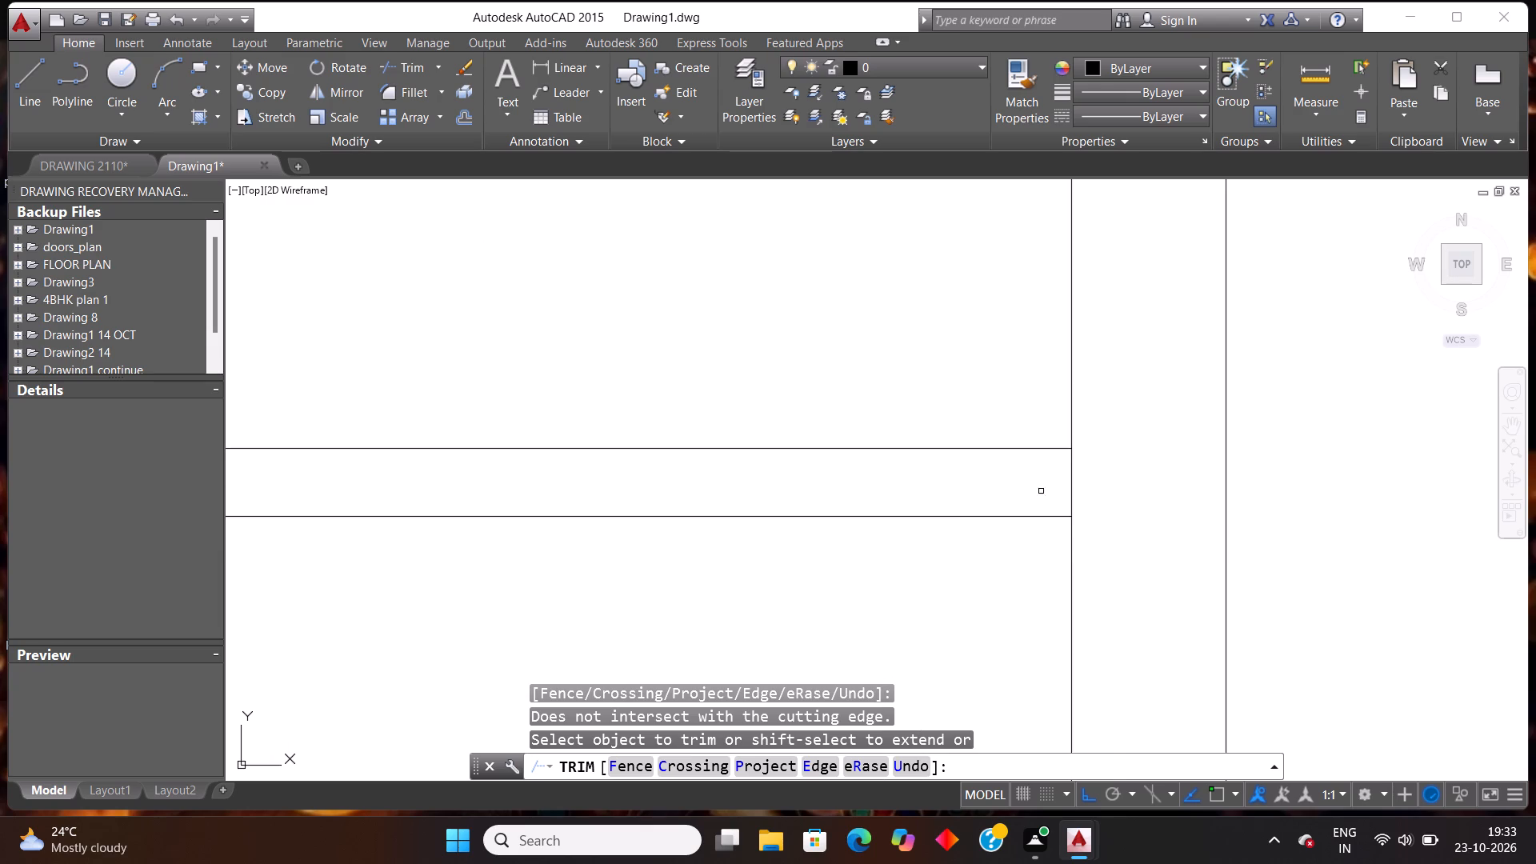
scroll(1042, 491, up, 2)
click(1082, 481)
click(1152, 465)
scroll(453, 426, down, 6)
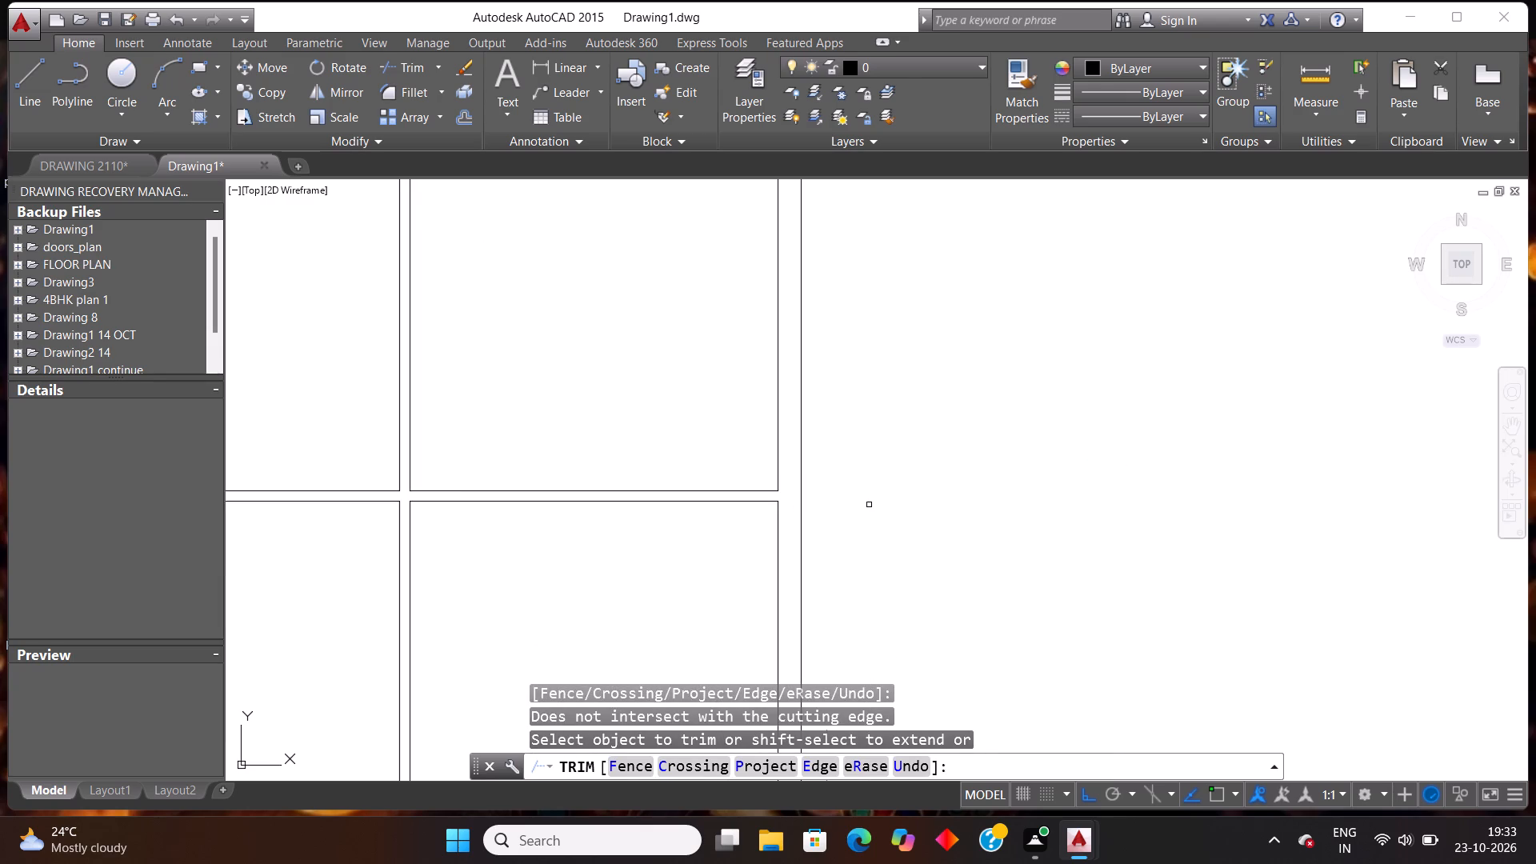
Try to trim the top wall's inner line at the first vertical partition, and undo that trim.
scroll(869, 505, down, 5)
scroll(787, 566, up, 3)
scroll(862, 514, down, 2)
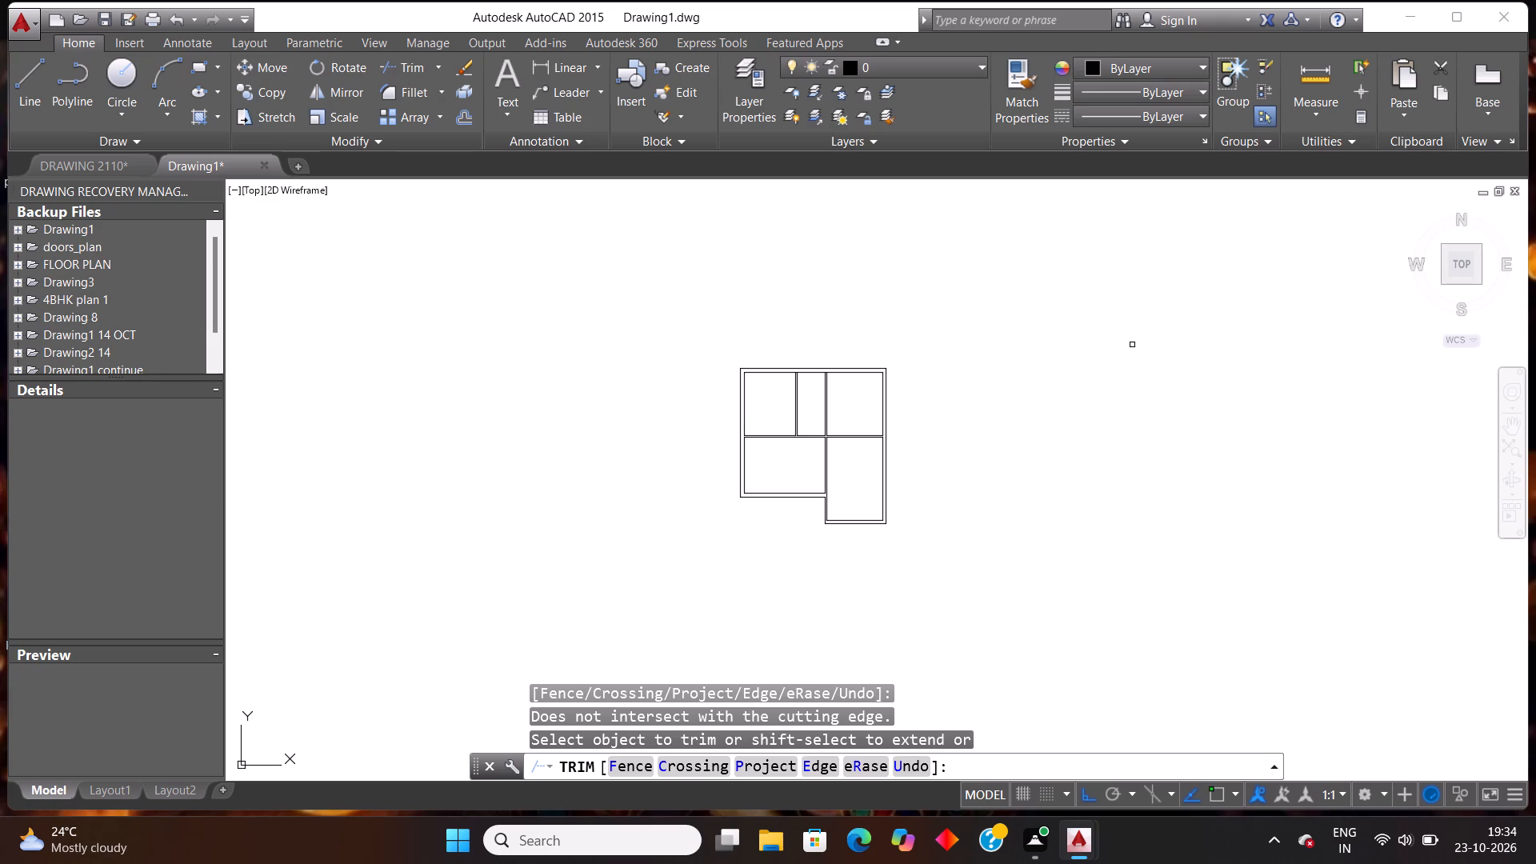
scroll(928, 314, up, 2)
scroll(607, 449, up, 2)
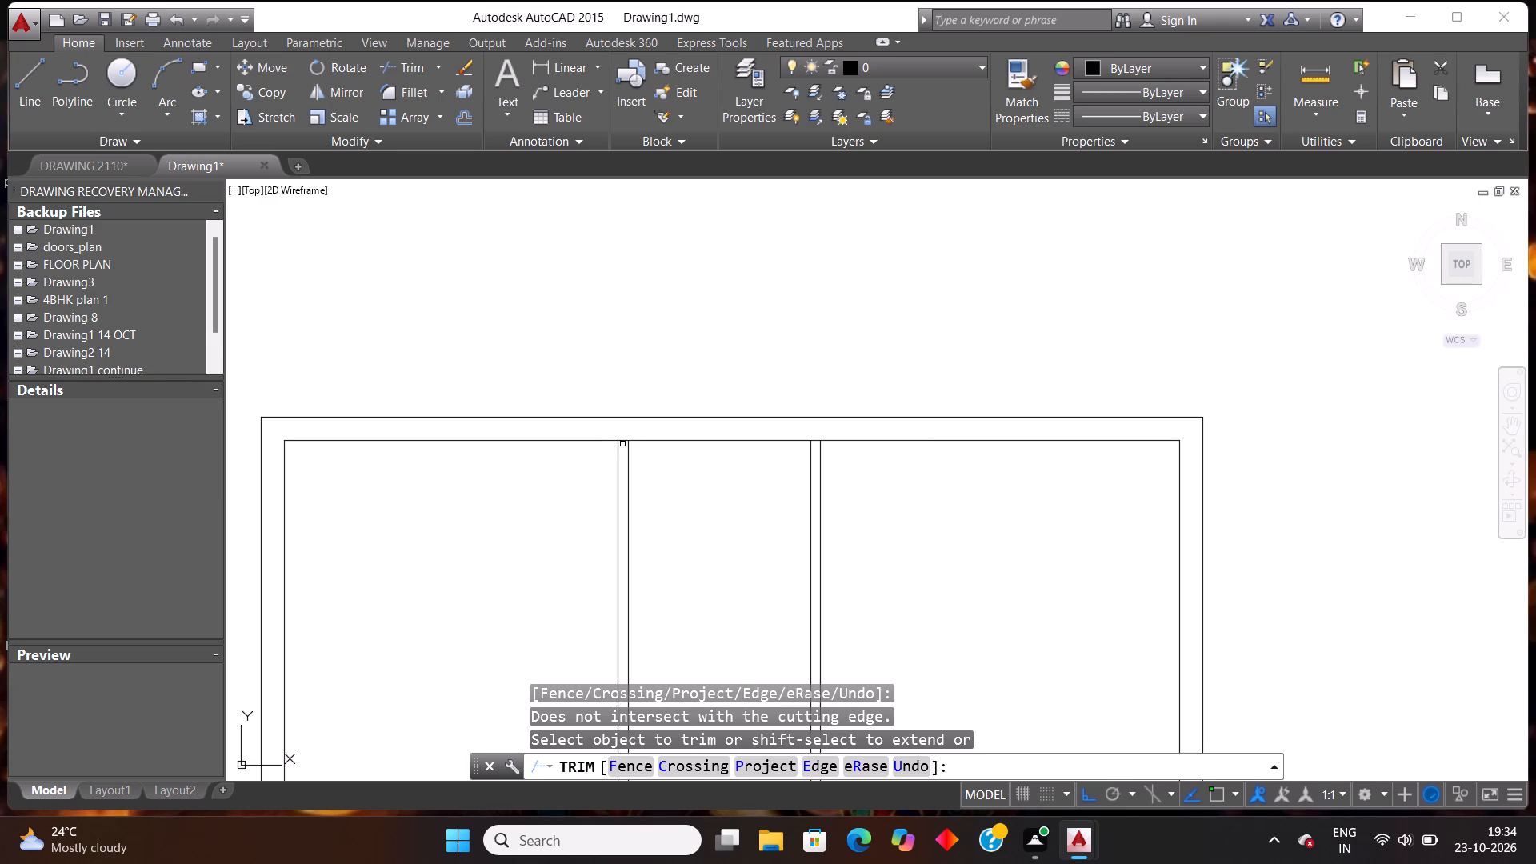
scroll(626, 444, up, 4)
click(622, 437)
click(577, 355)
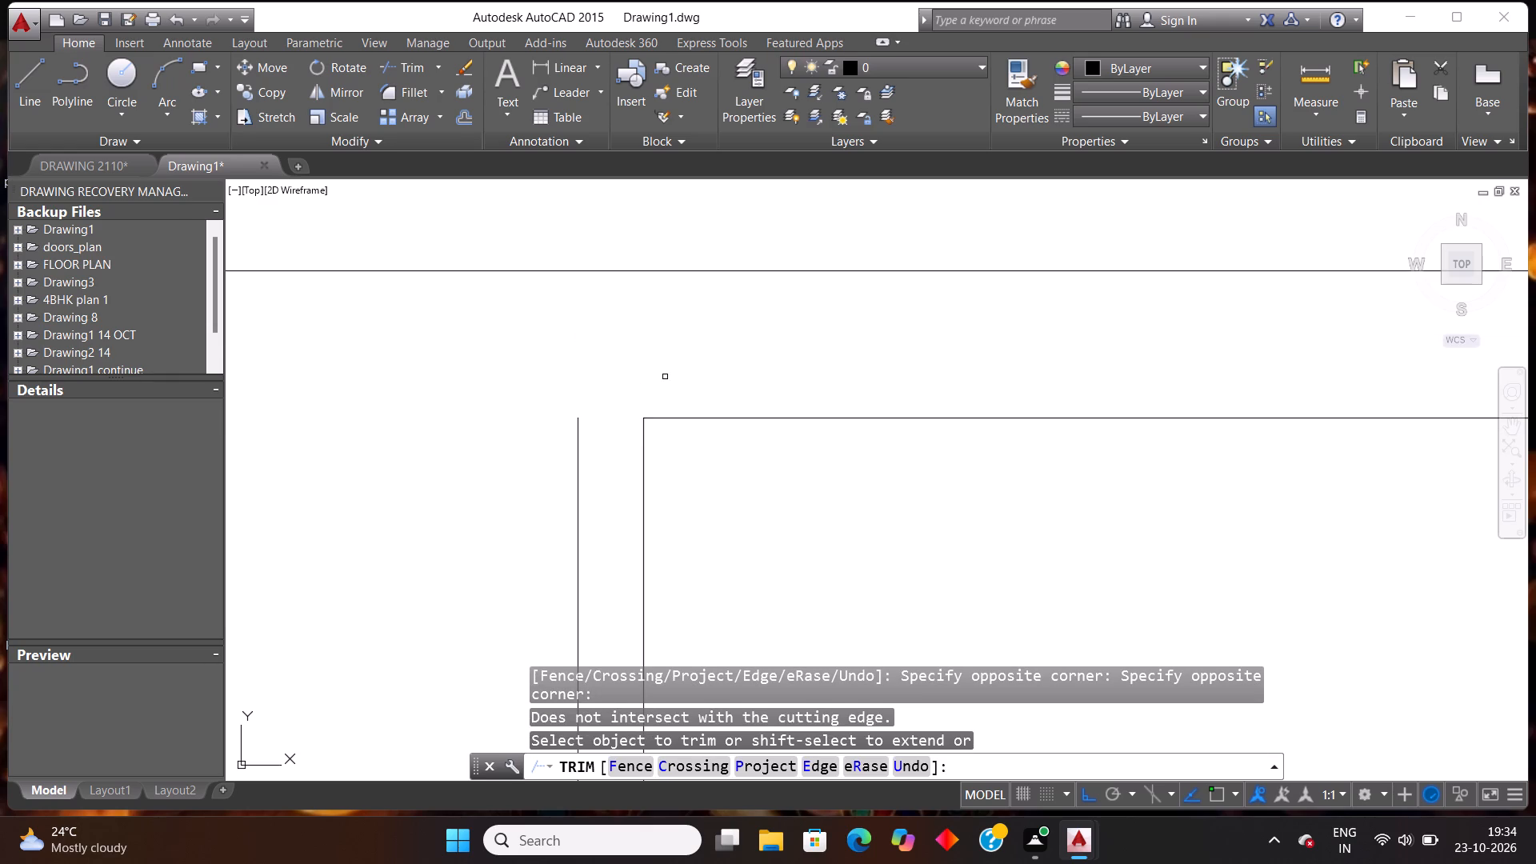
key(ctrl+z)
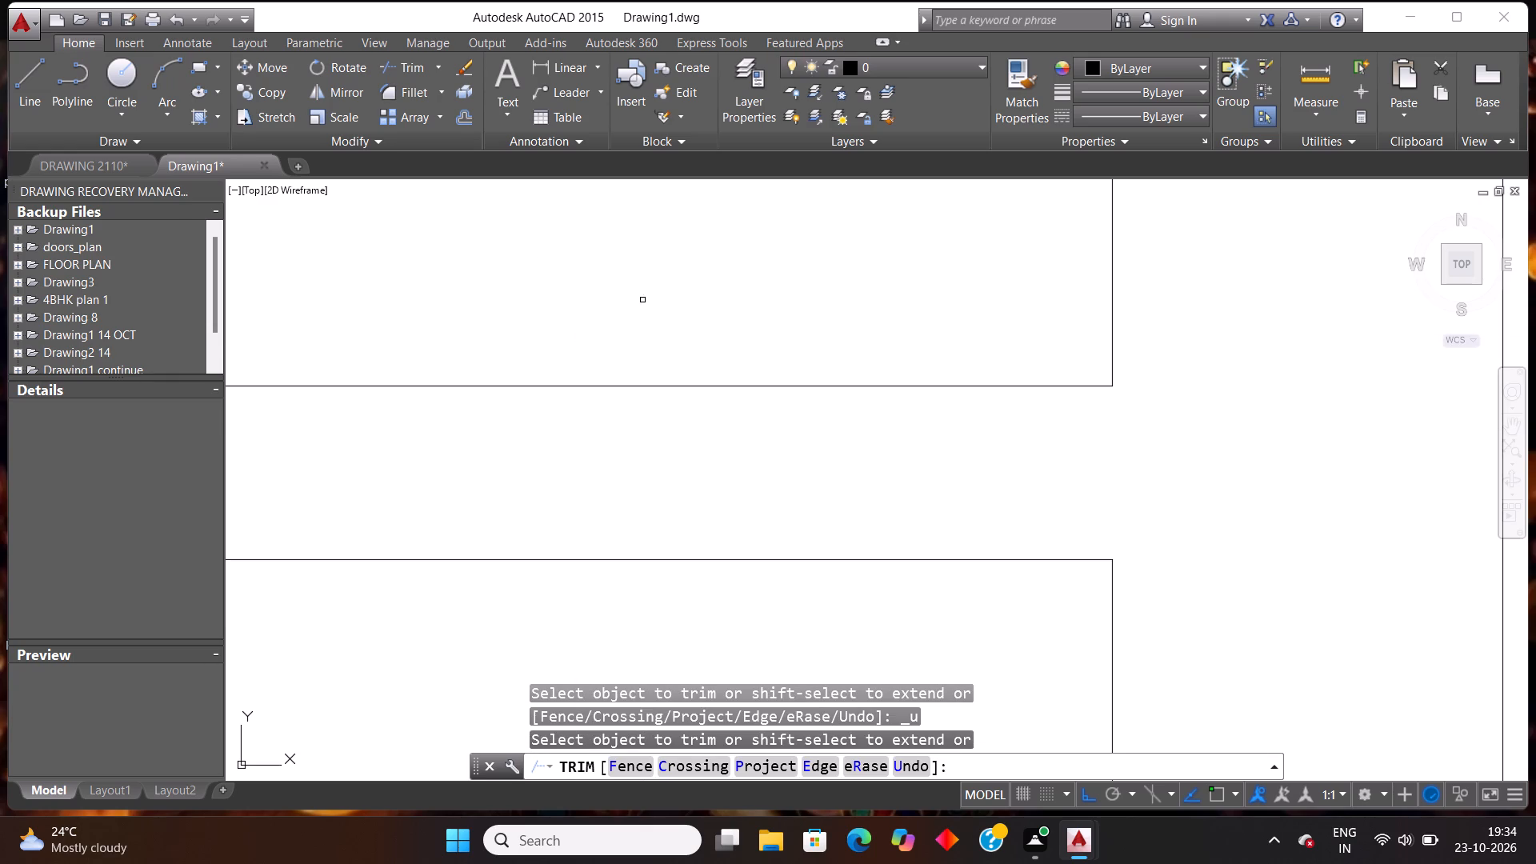
Trim the top wall's inner line between the first vertical partition's two lines.
scroll(660, 330, down, 8)
scroll(793, 390, down, 1)
scroll(619, 355, up, 2)
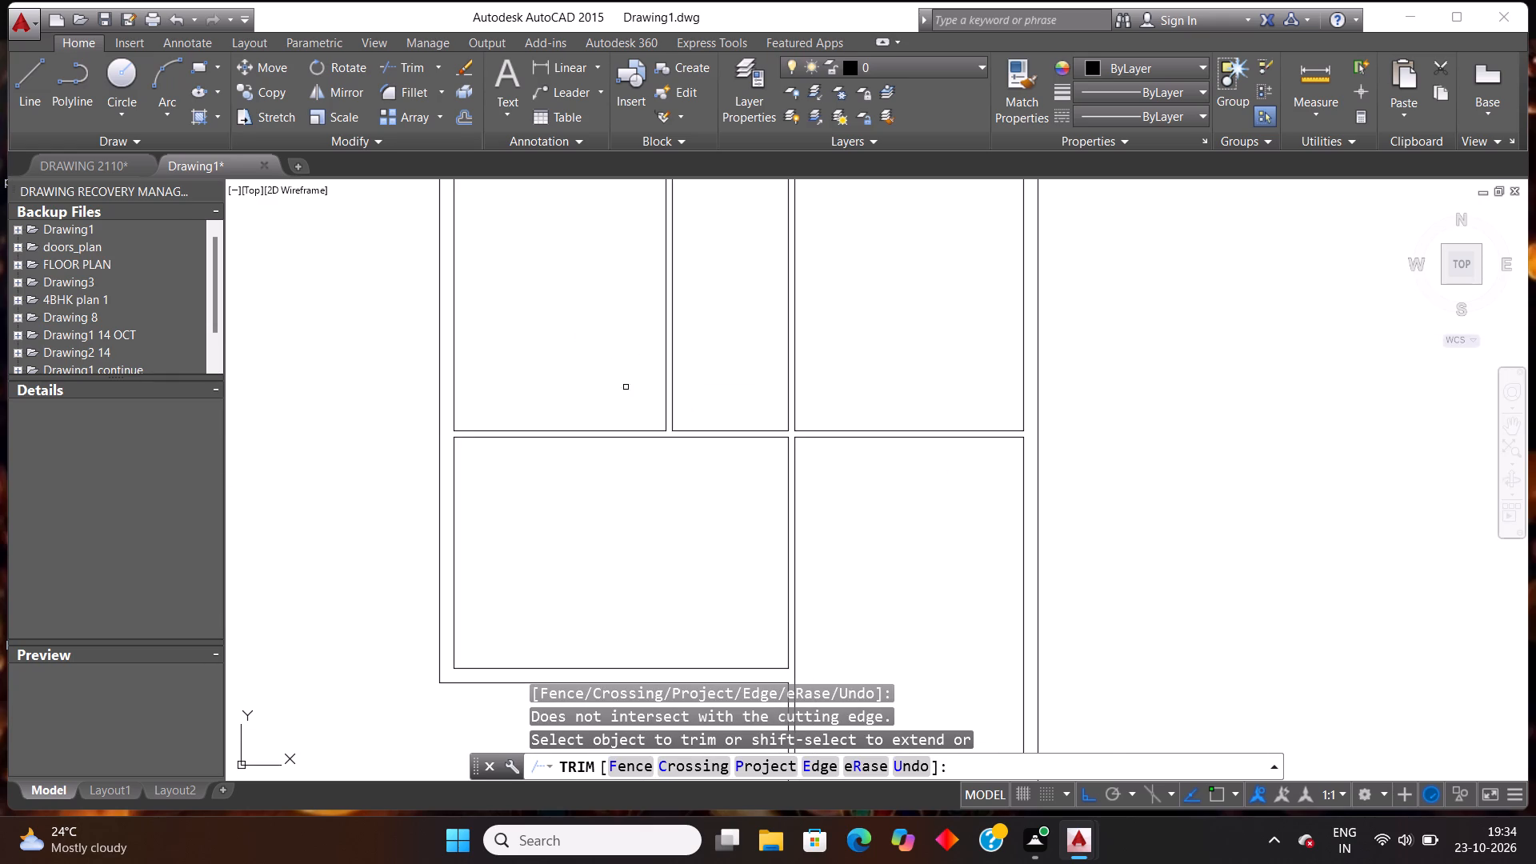
scroll(452, 430, up, 1)
scroll(502, 412, down, 3)
scroll(489, 333, up, 2)
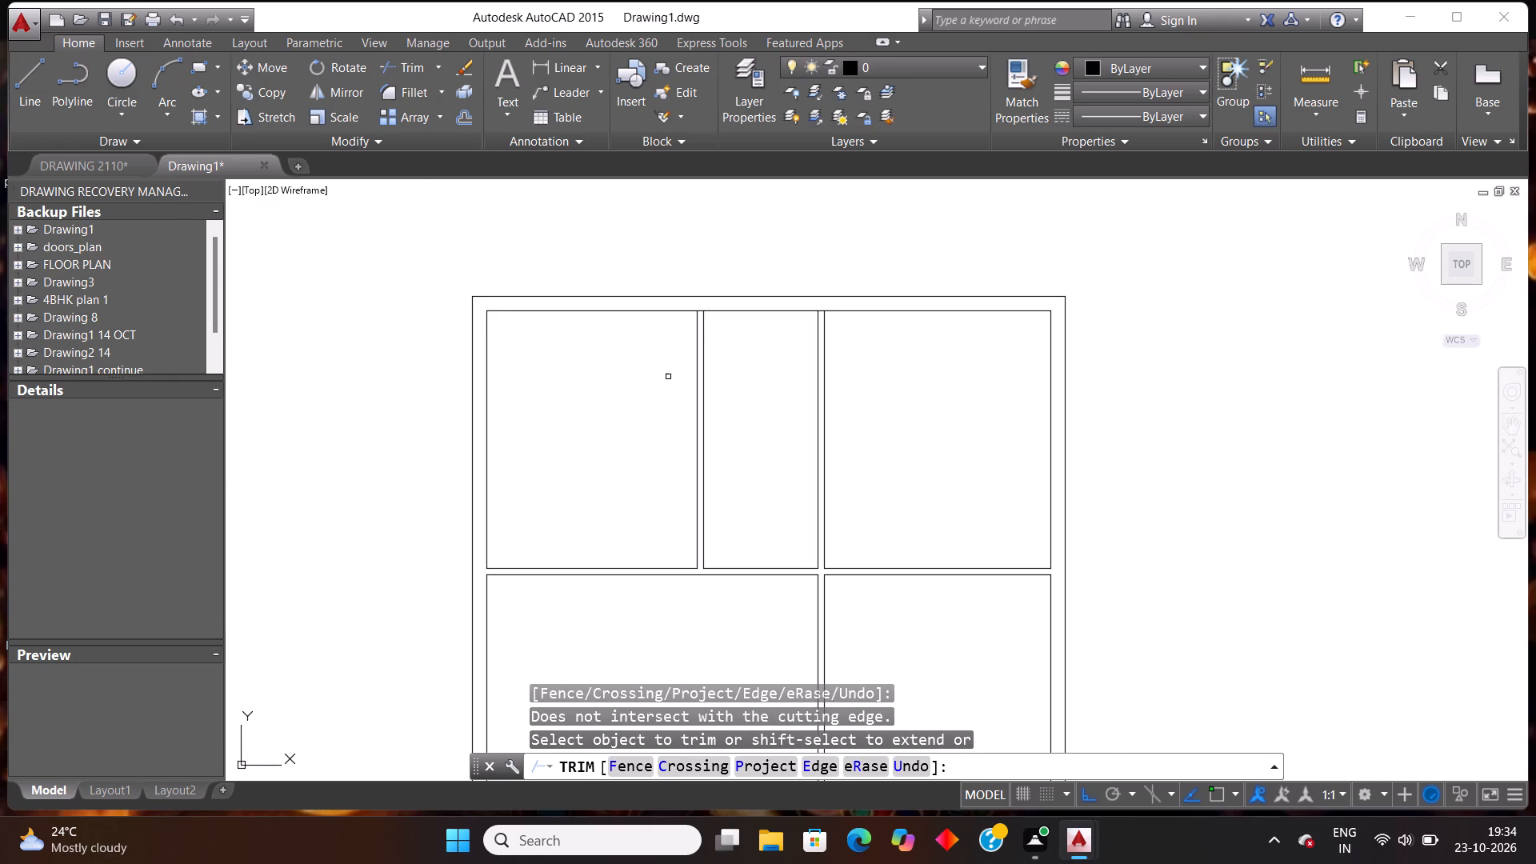
scroll(719, 337, up, 3)
scroll(575, 184, up, 1)
scroll(626, 242, up, 2)
click(618, 382)
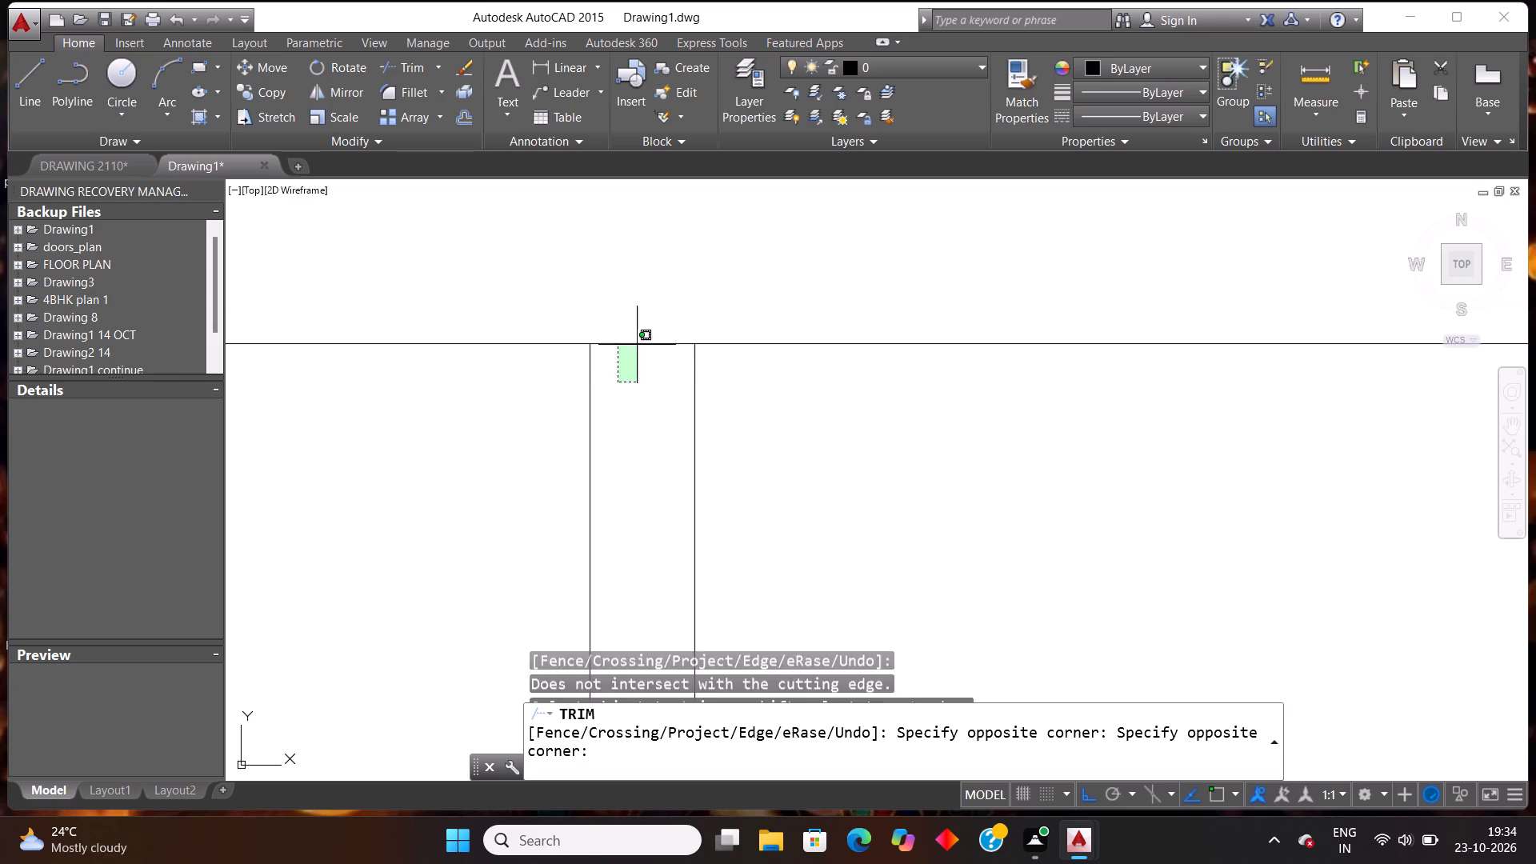
click(643, 325)
Trim the top wall's inner line between the second vertical partition's two lines.
scroll(643, 329, down, 5)
scroll(811, 335, up, 4)
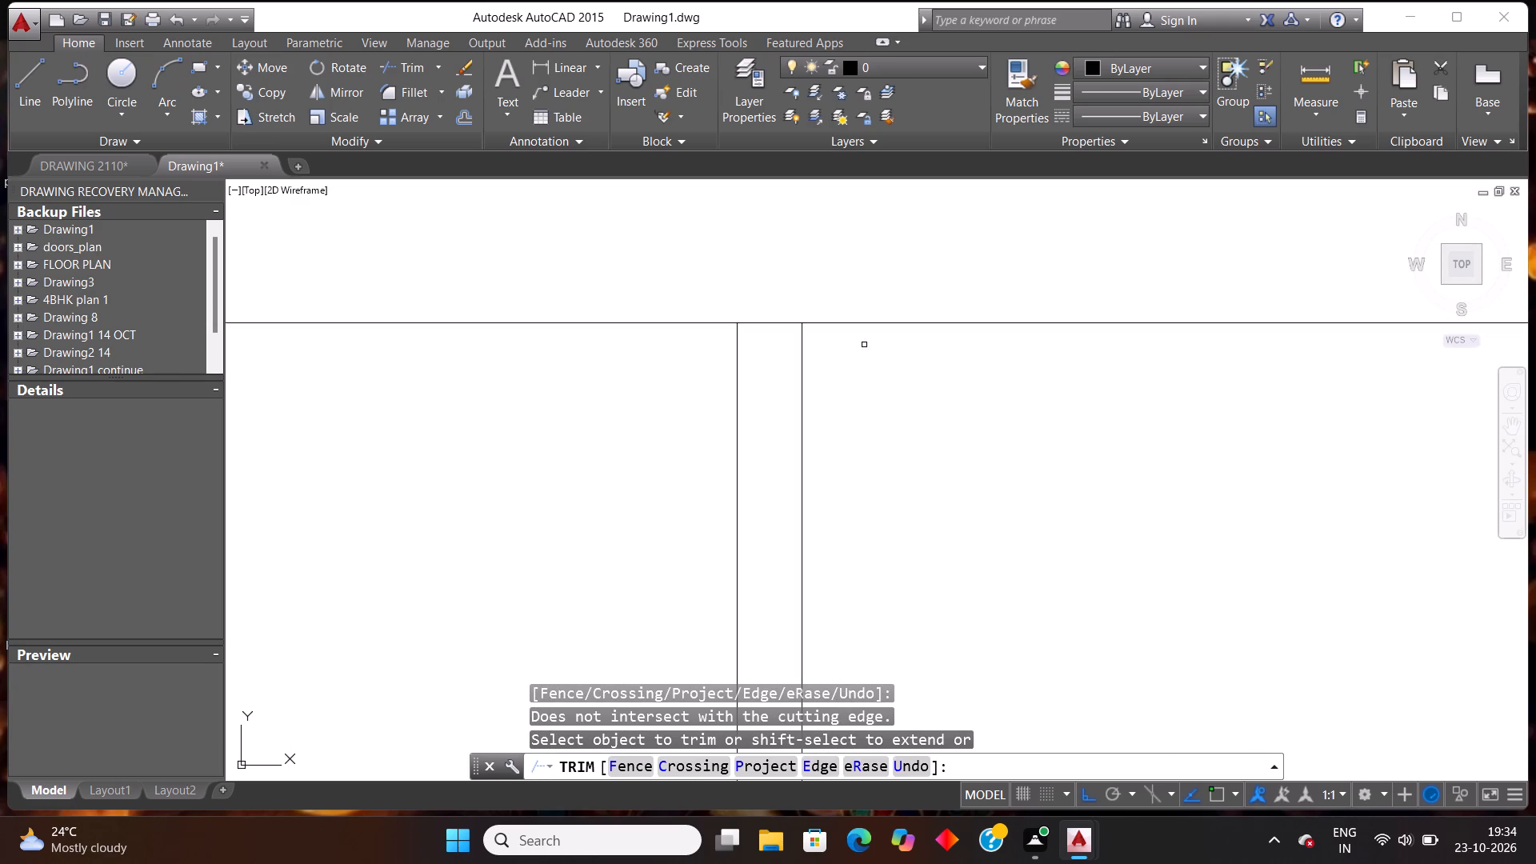
scroll(773, 306, up, 2)
click(754, 372)
drag(753, 310, 757, 320)
scroll(759, 327, down, 7)
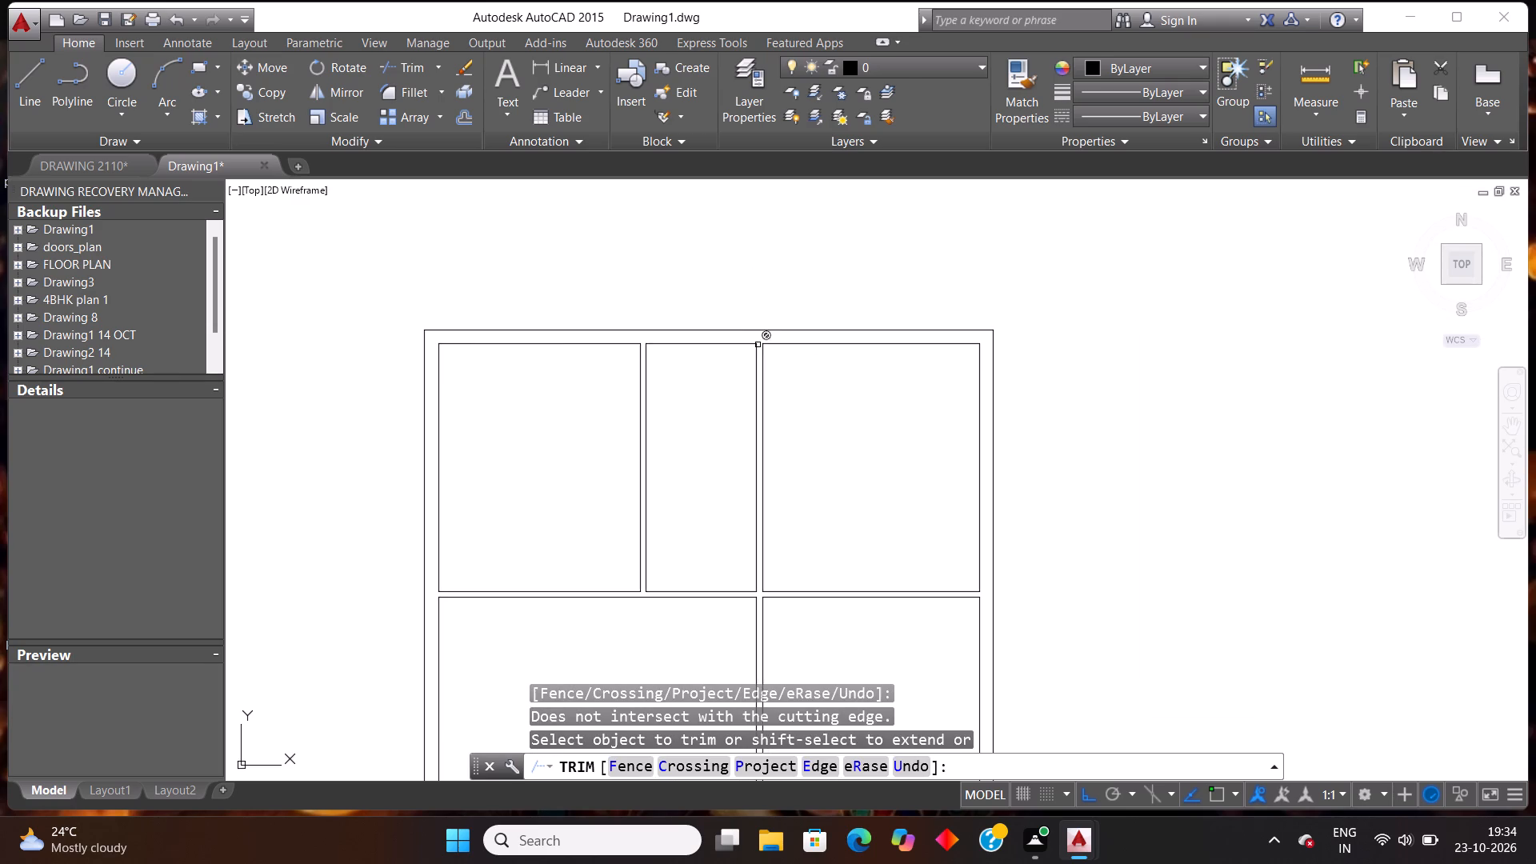
Extend the first vertical partition's right line down to the lower line of the horizontal partition.
scroll(758, 346, down, 3)
scroll(739, 450, up, 2)
scroll(739, 450, down, 2)
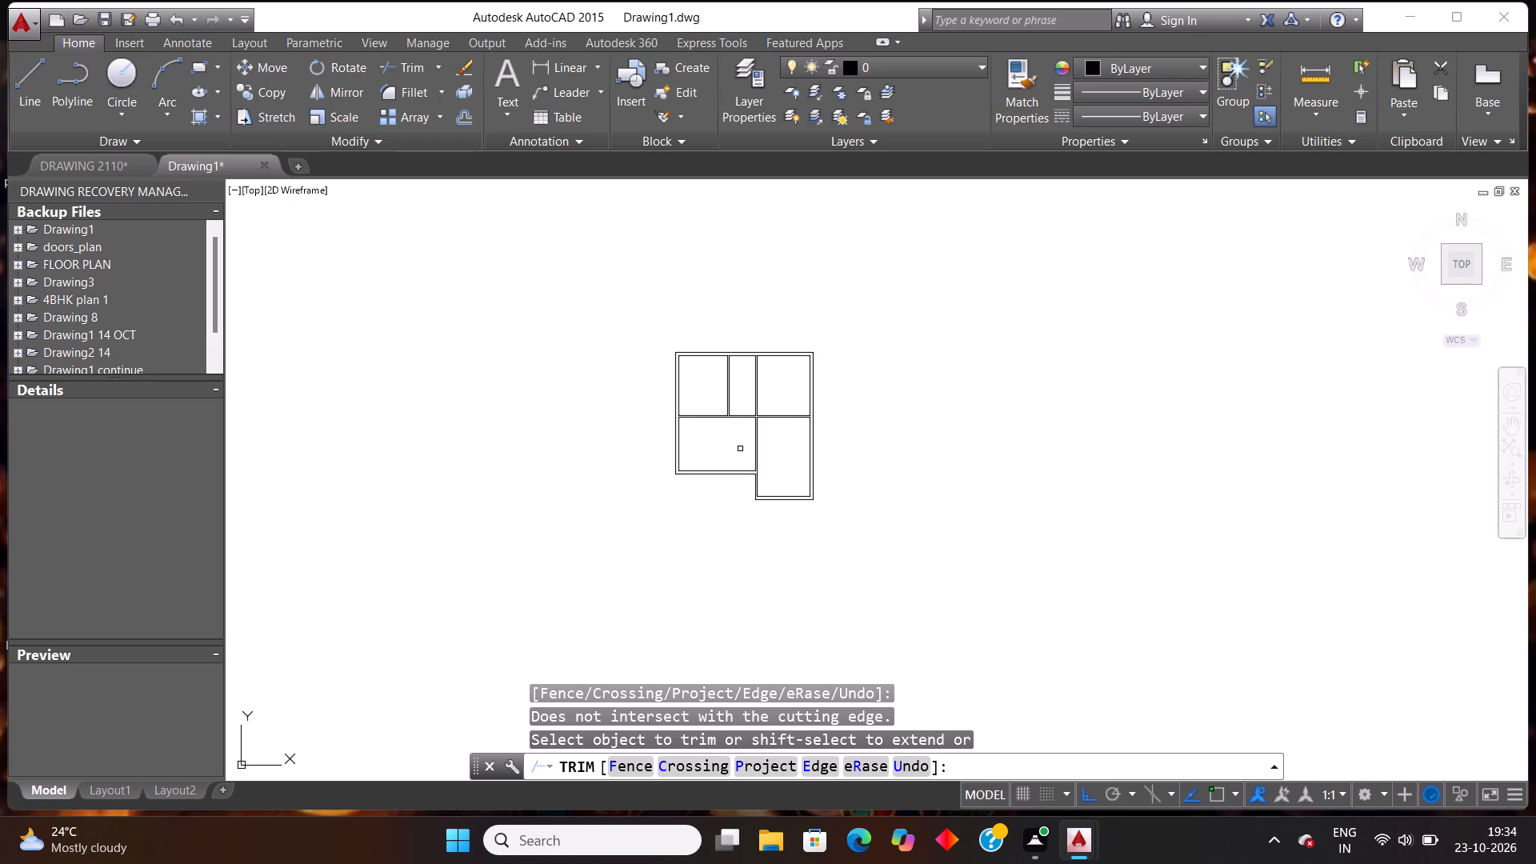
scroll(728, 322, up, 1)
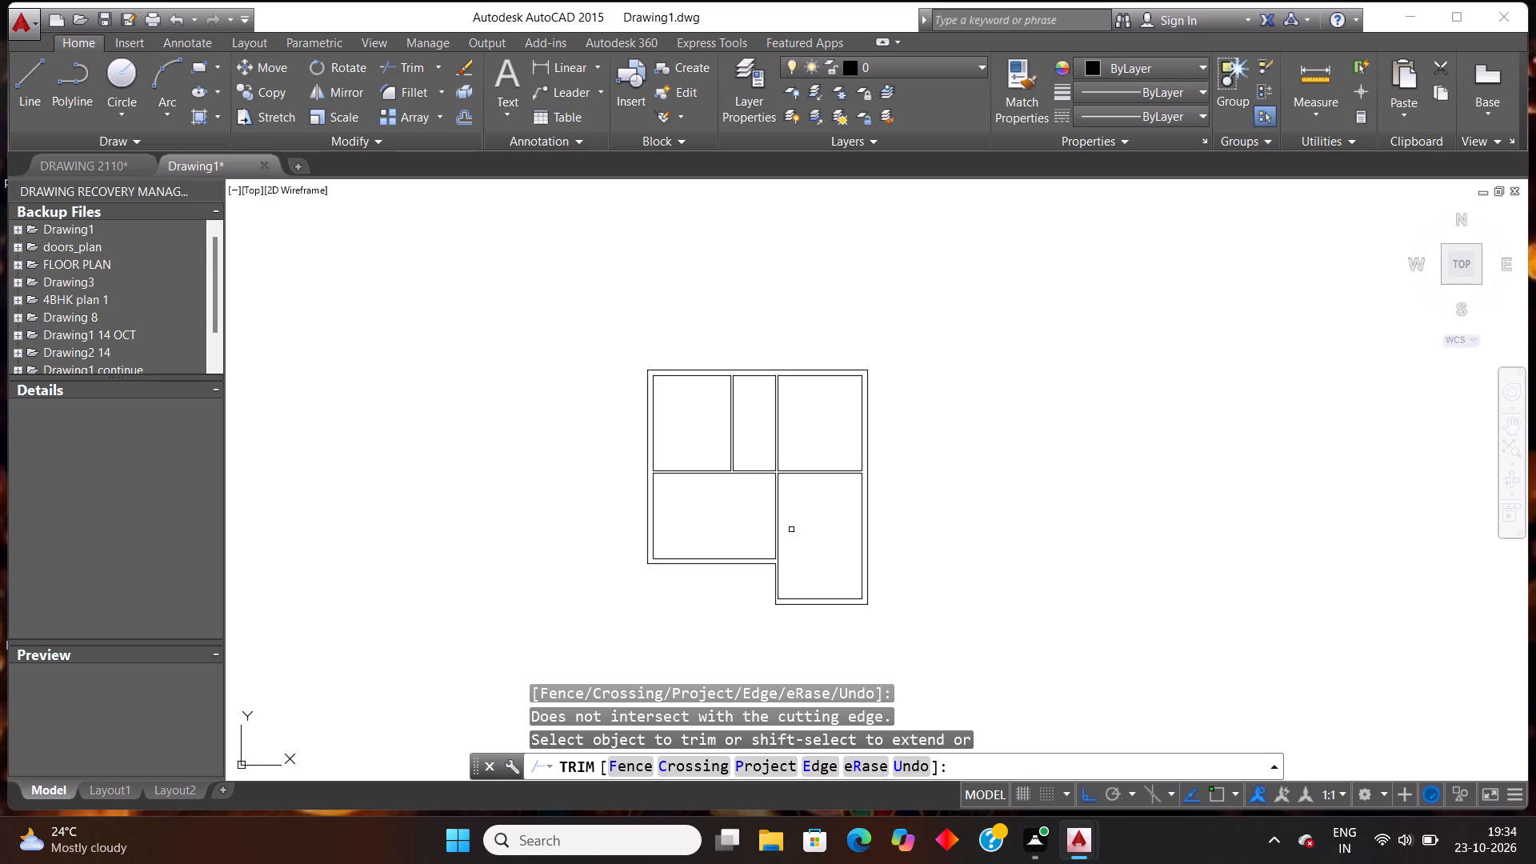
scroll(762, 462, up, 2)
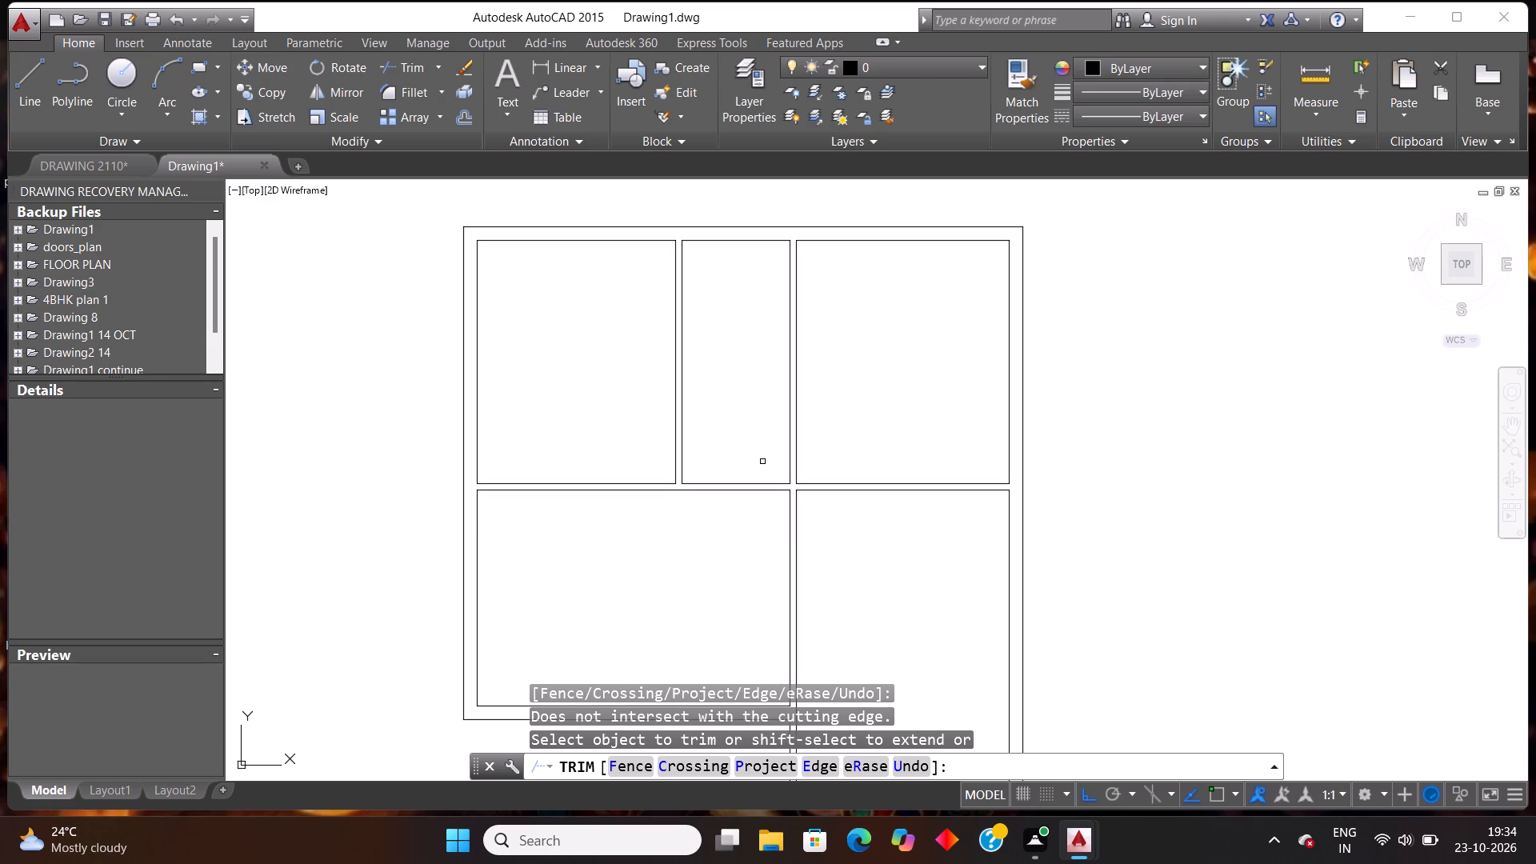
scroll(762, 461, up, 1)
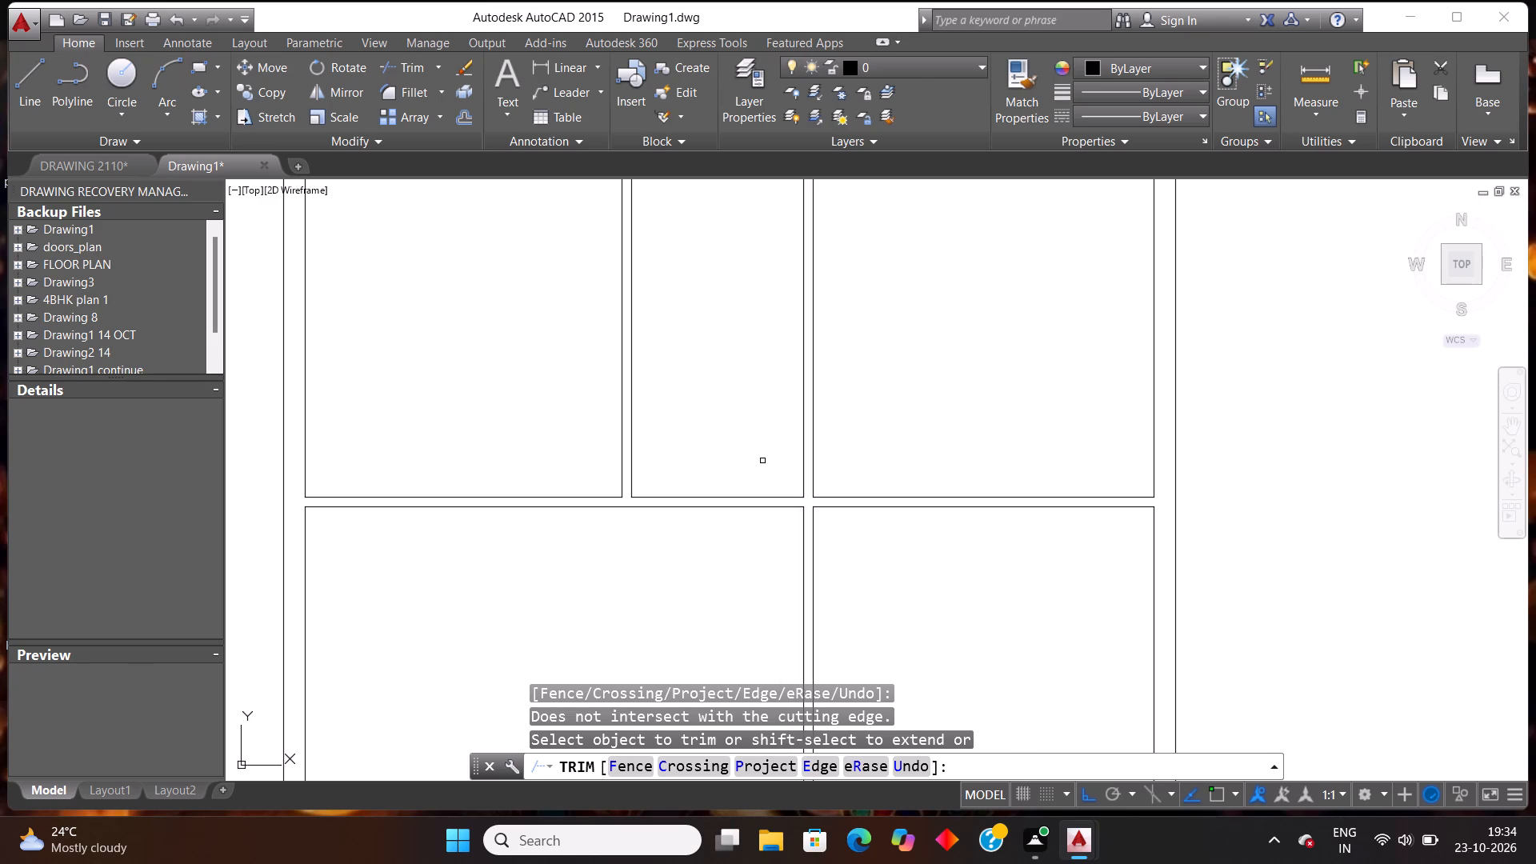
key(Escape)
key(Escape)
text(ex)
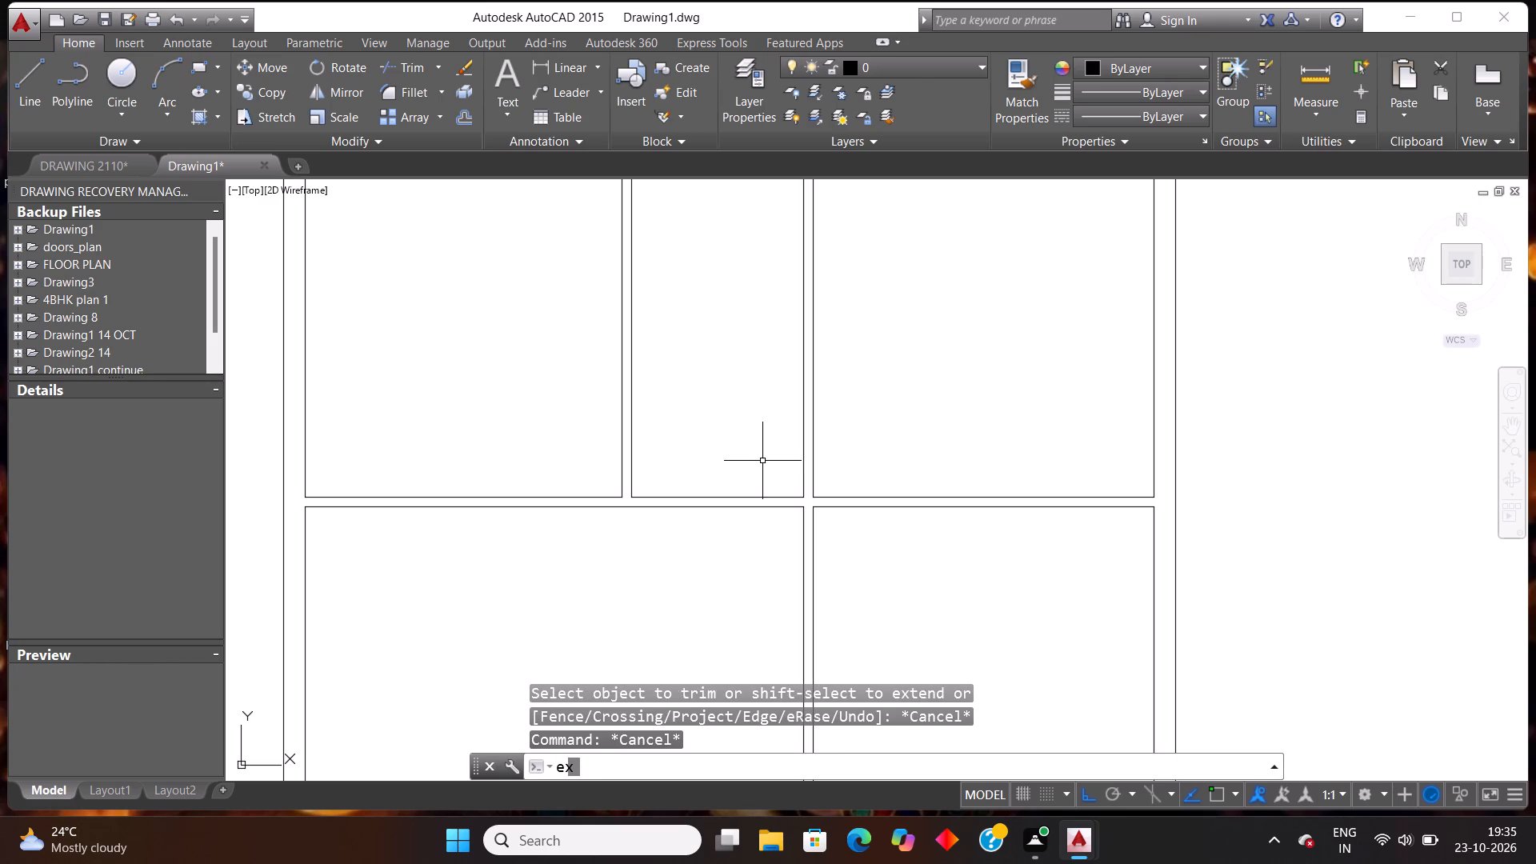
key(Return)
key(Return)
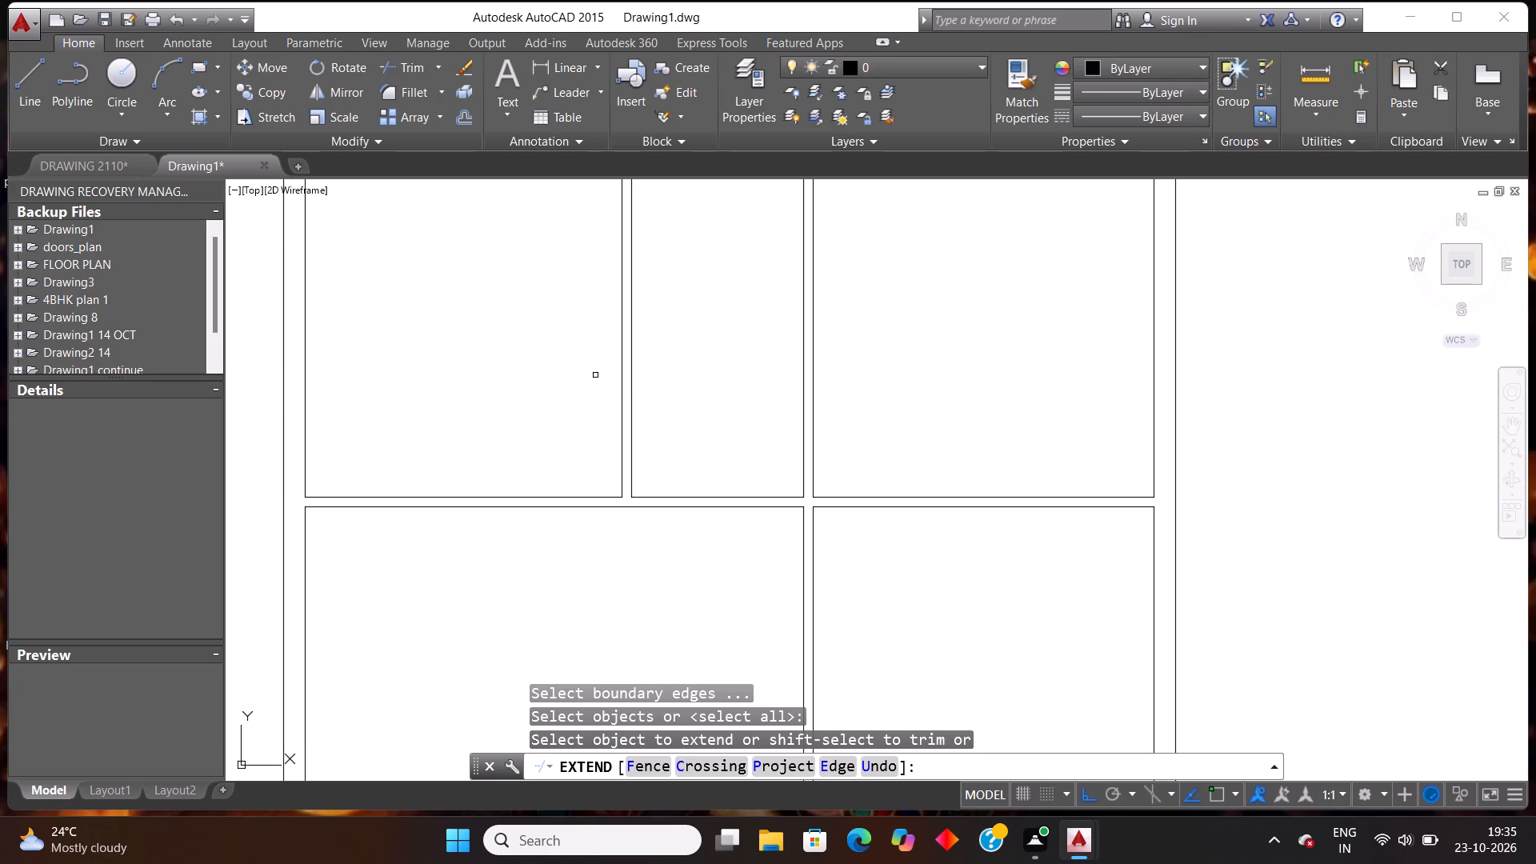
click(633, 463)
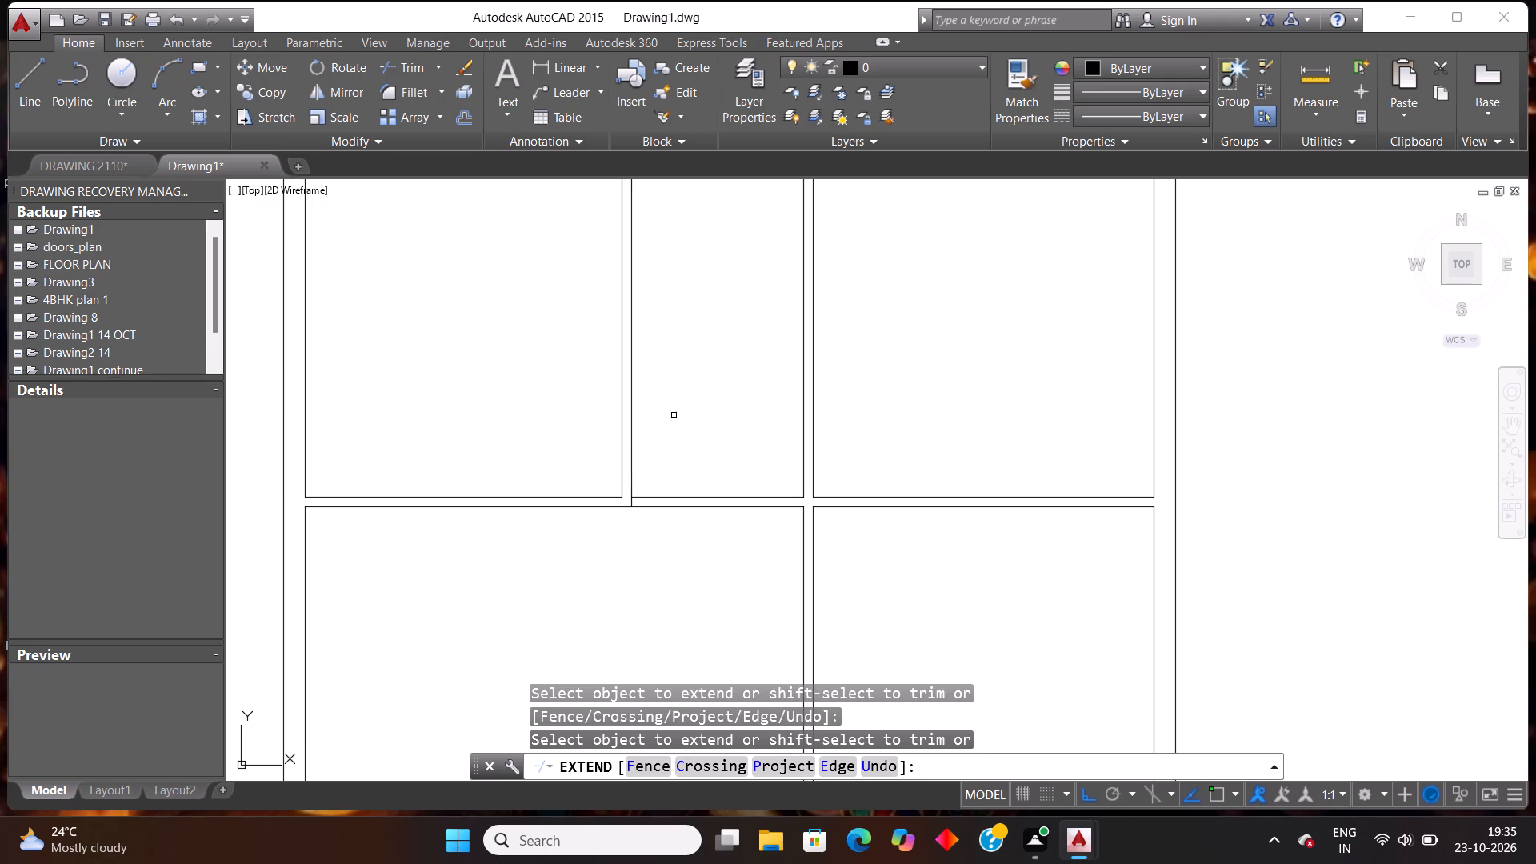
key(Escape)
key(Escape)
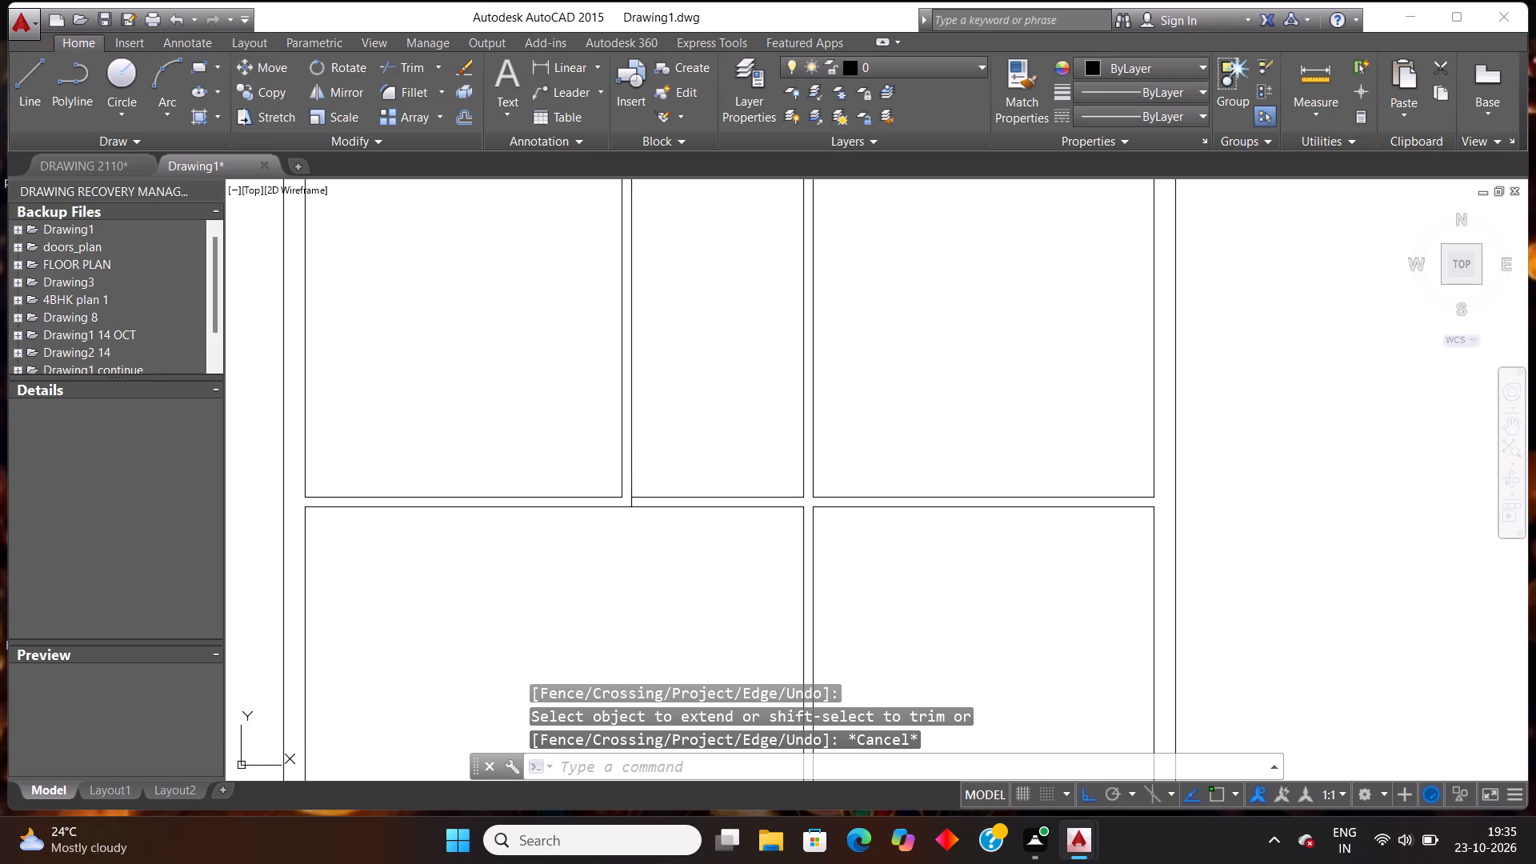
Offset the first vertical partition's right line 5' to the right, towards the second vertical partition.
text(off)
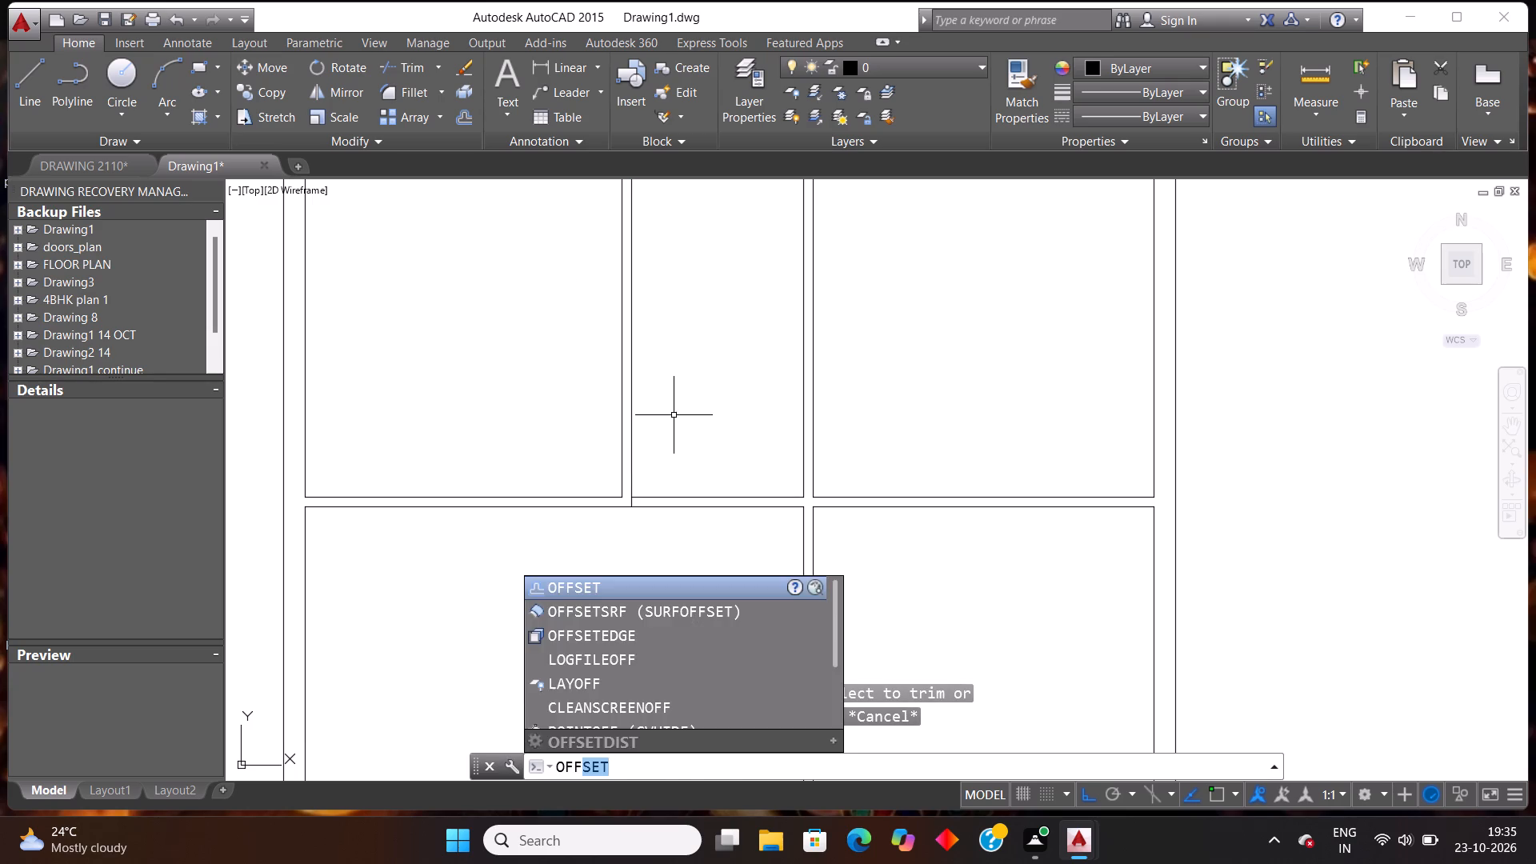
key(Return)
text(5')
key(Return)
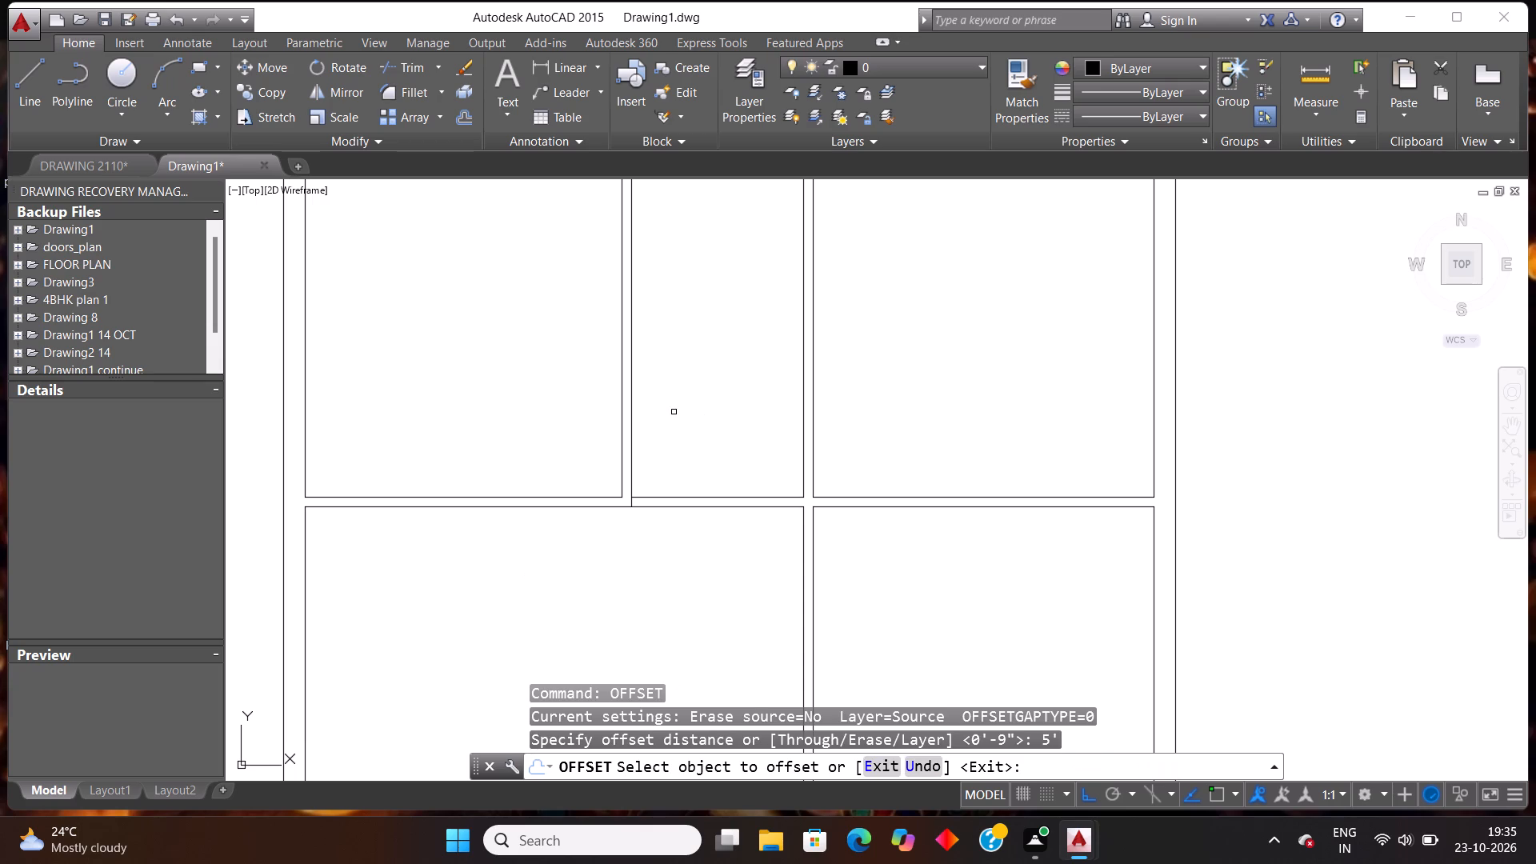
click(631, 445)
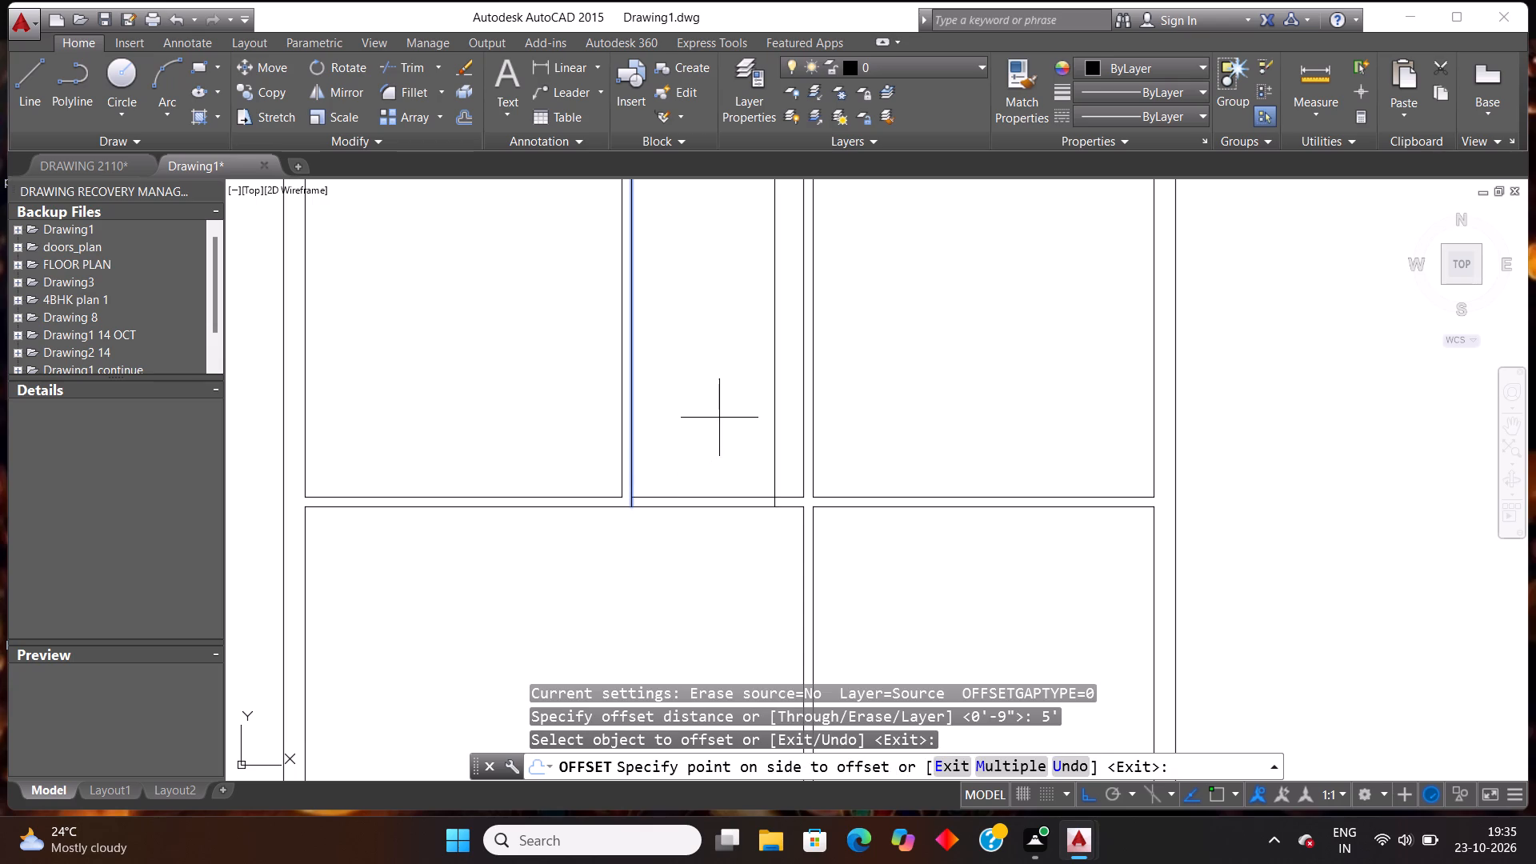
click(719, 418)
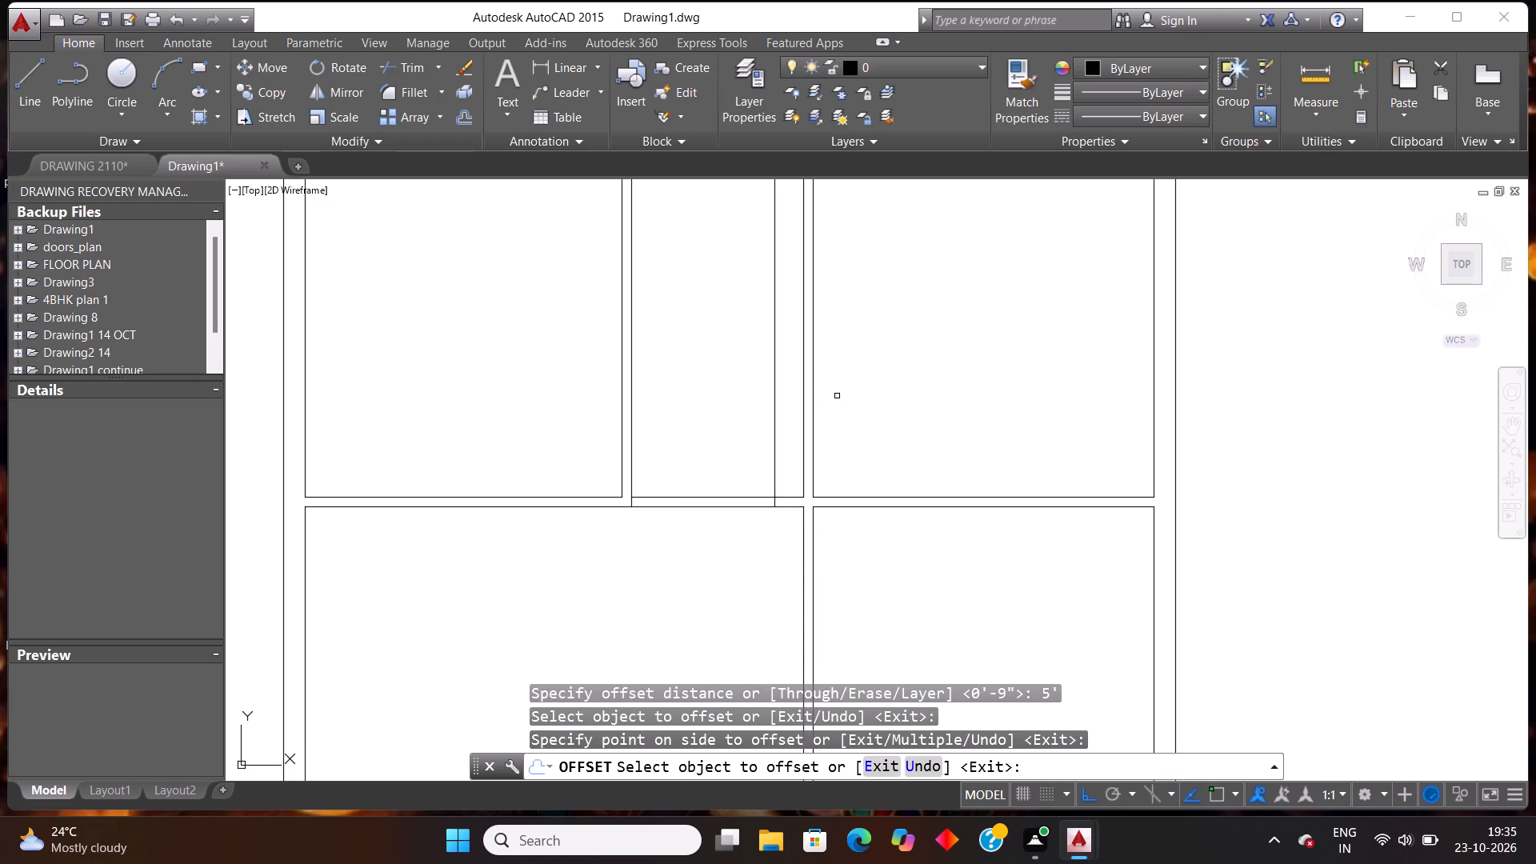
key(Escape)
Trim both lines of the horizontal partition between the first vertical partition and the 5' offset line.
text(tr)
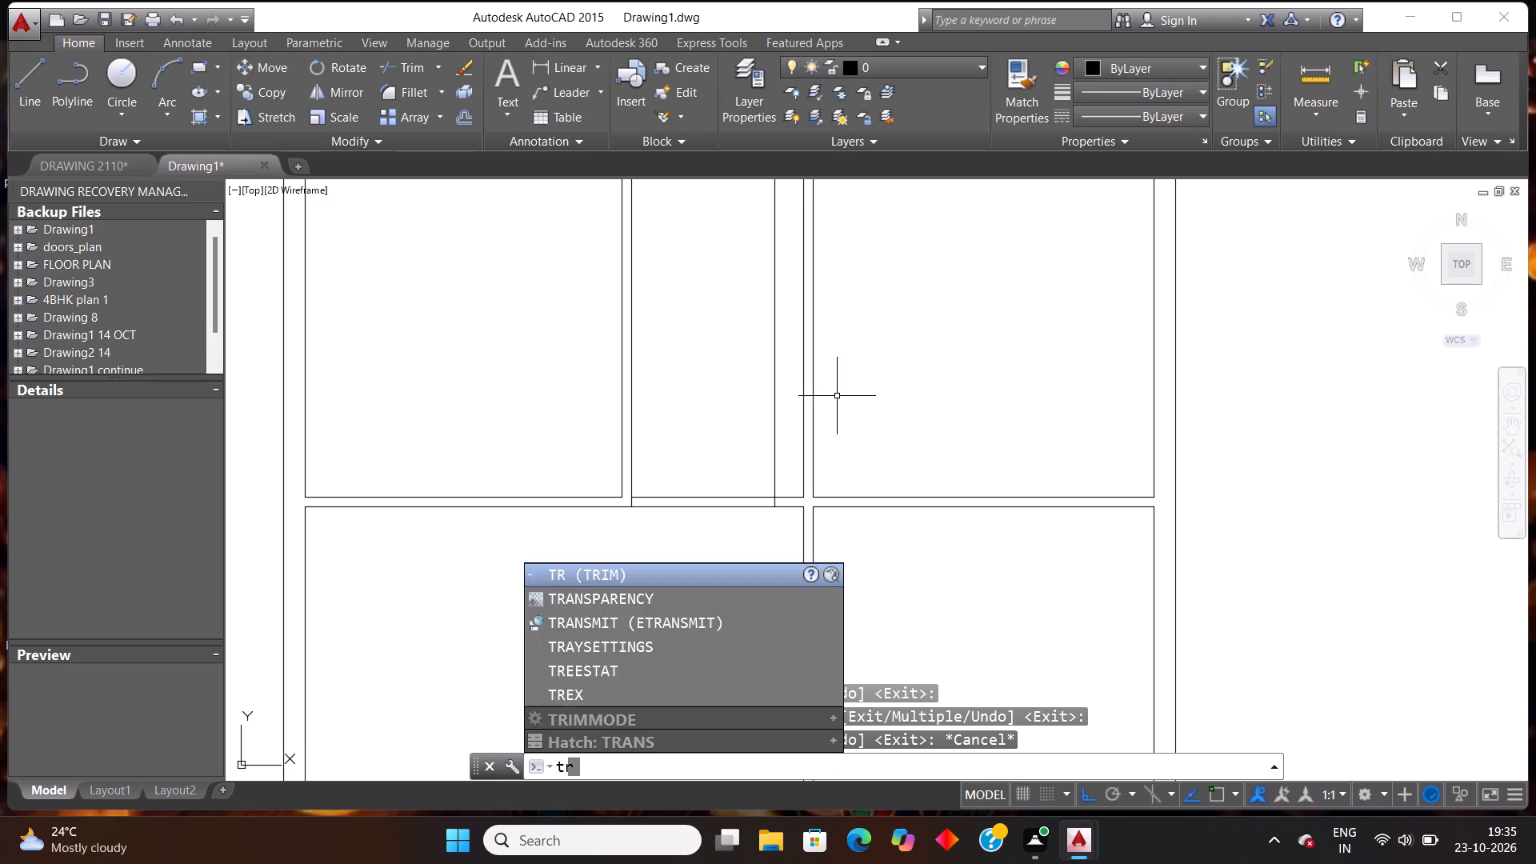
key(Return)
key(Return)
drag(730, 562, 729, 522)
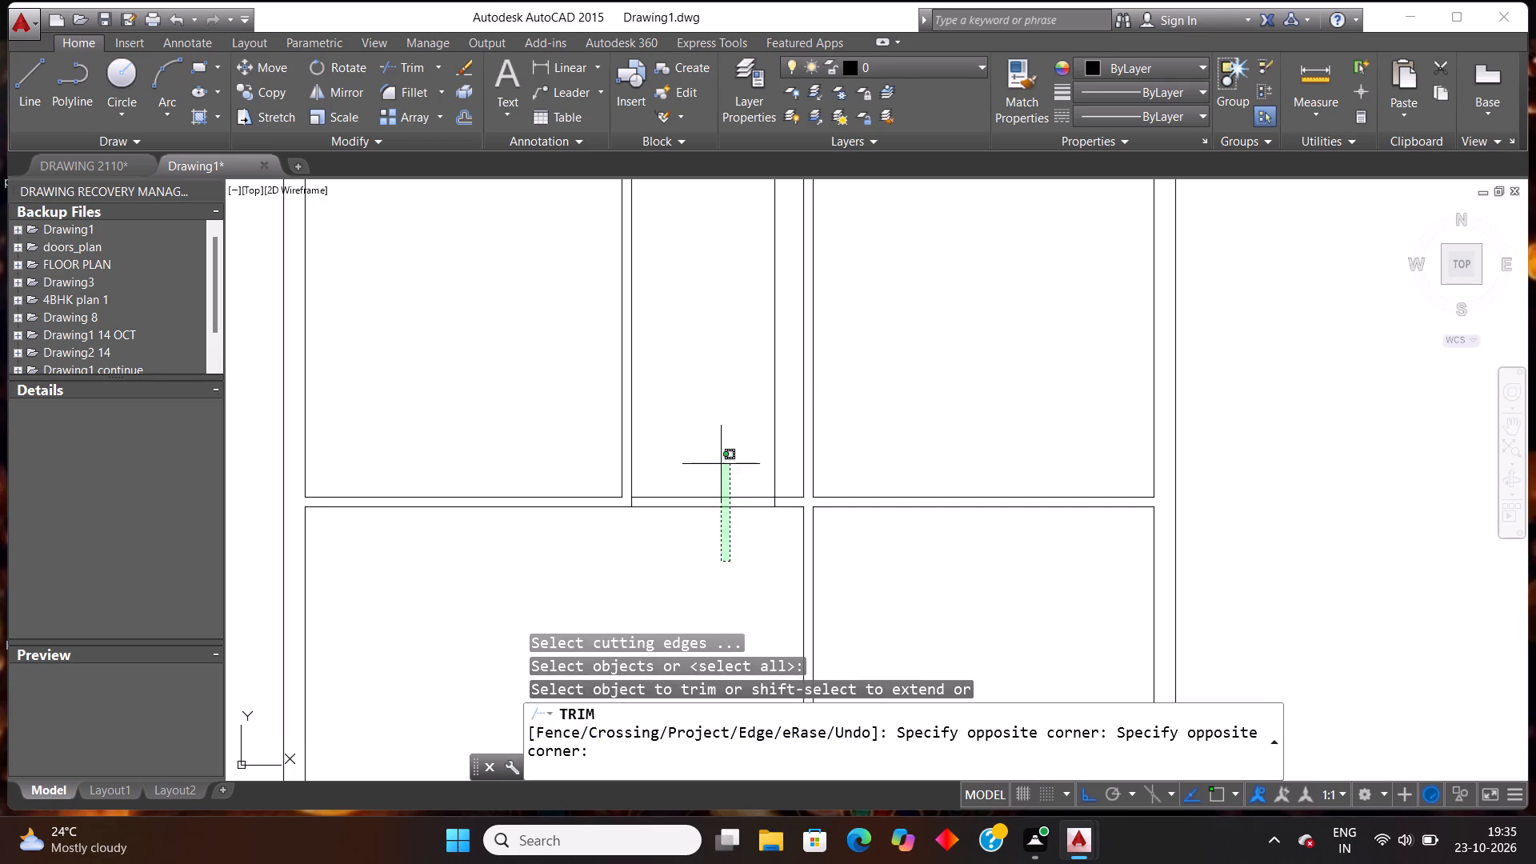
click(710, 431)
Trim away the 5' offset line above the horizontal partition, keeping only its short piece as the partition's end cap.
scroll(702, 430, down, 2)
scroll(738, 340, up, 3)
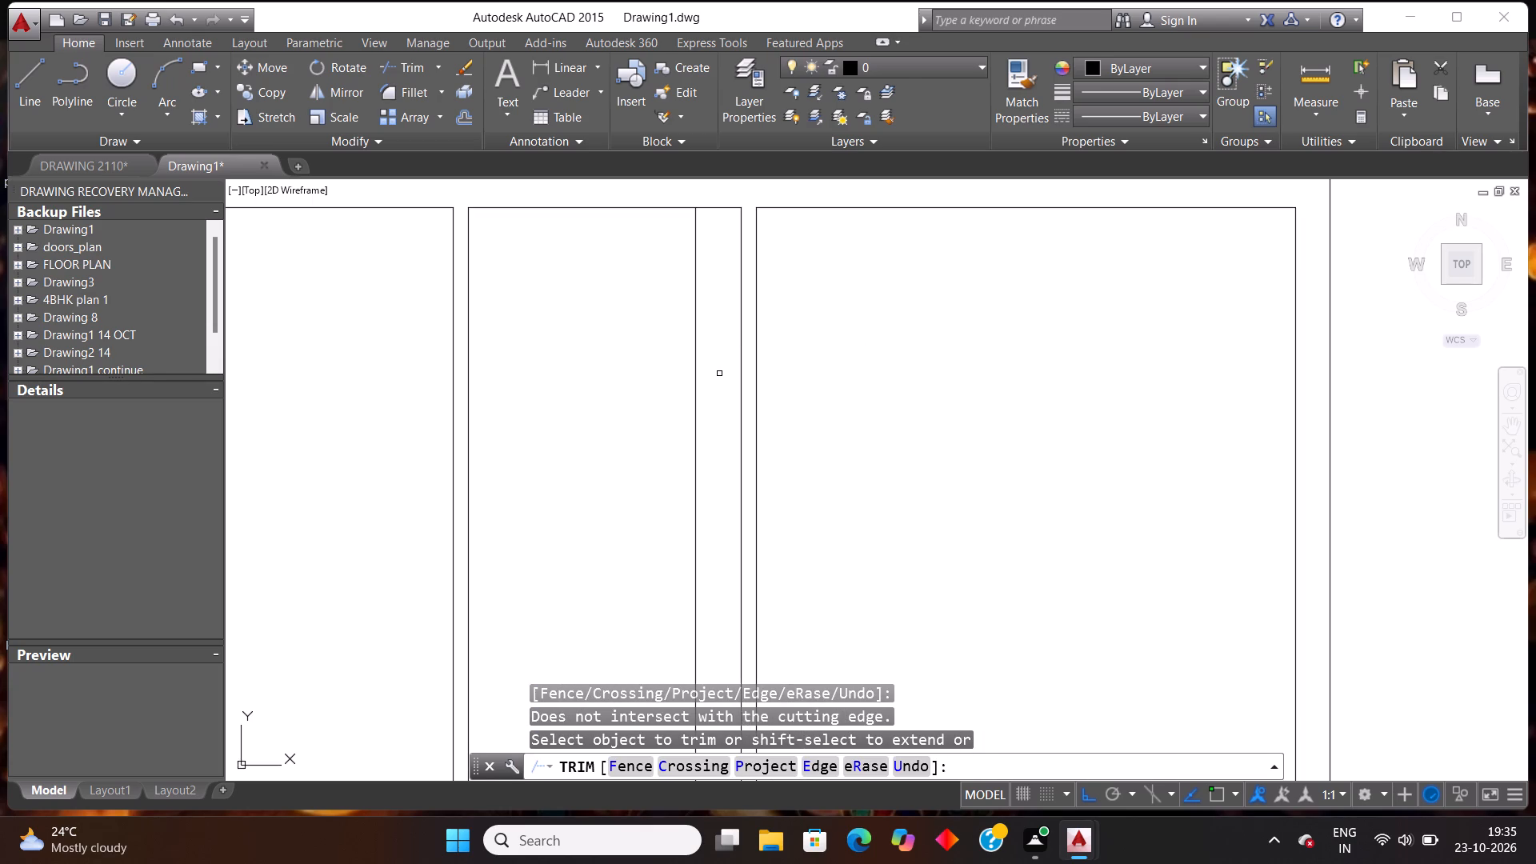
scroll(724, 366, down, 2)
scroll(718, 440, up, 2)
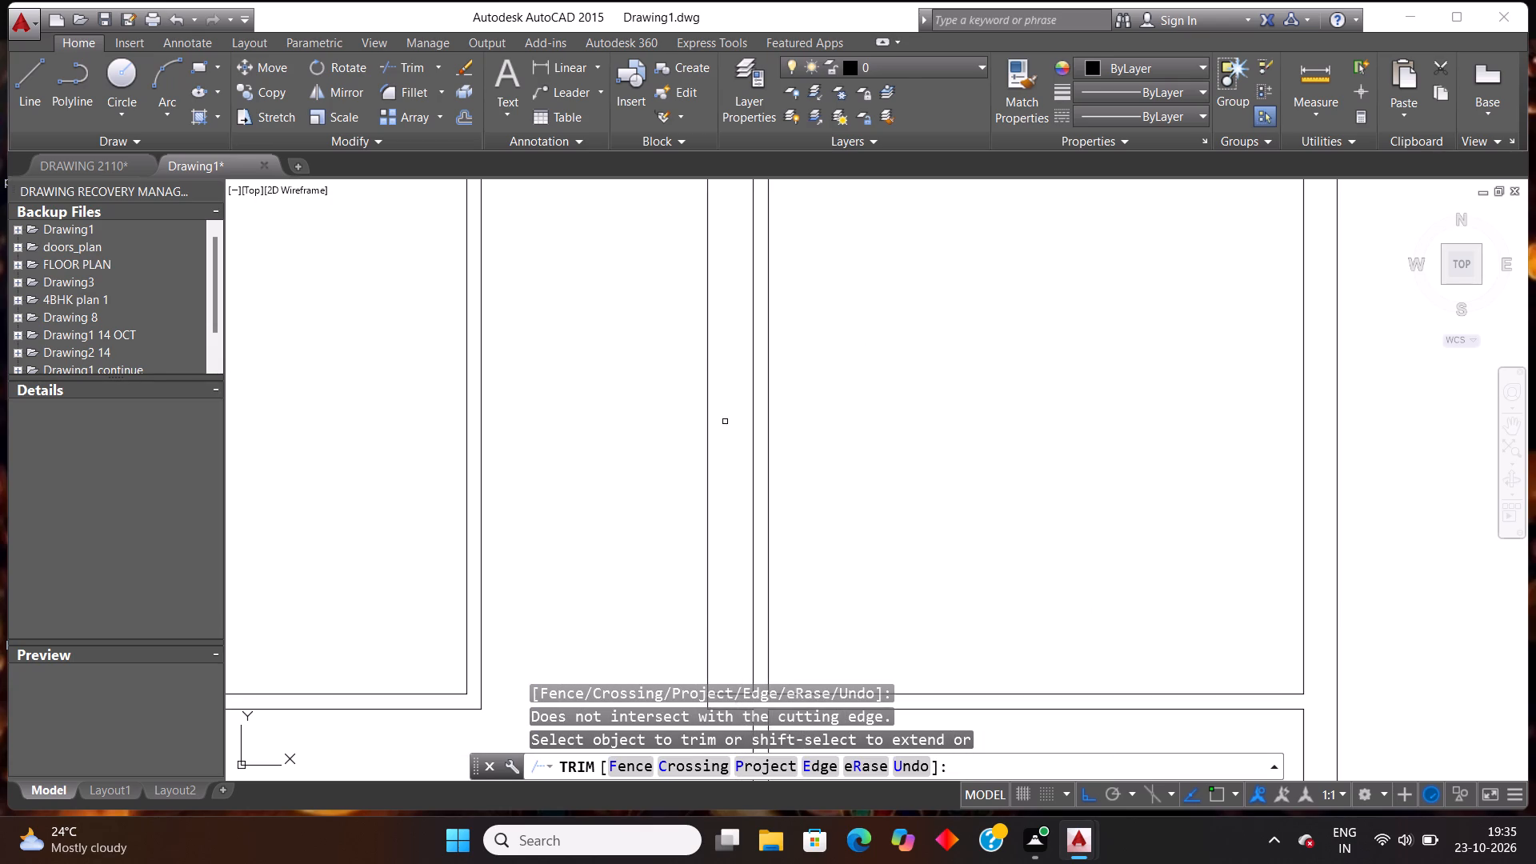
drag(726, 420, 724, 427)
click(679, 470)
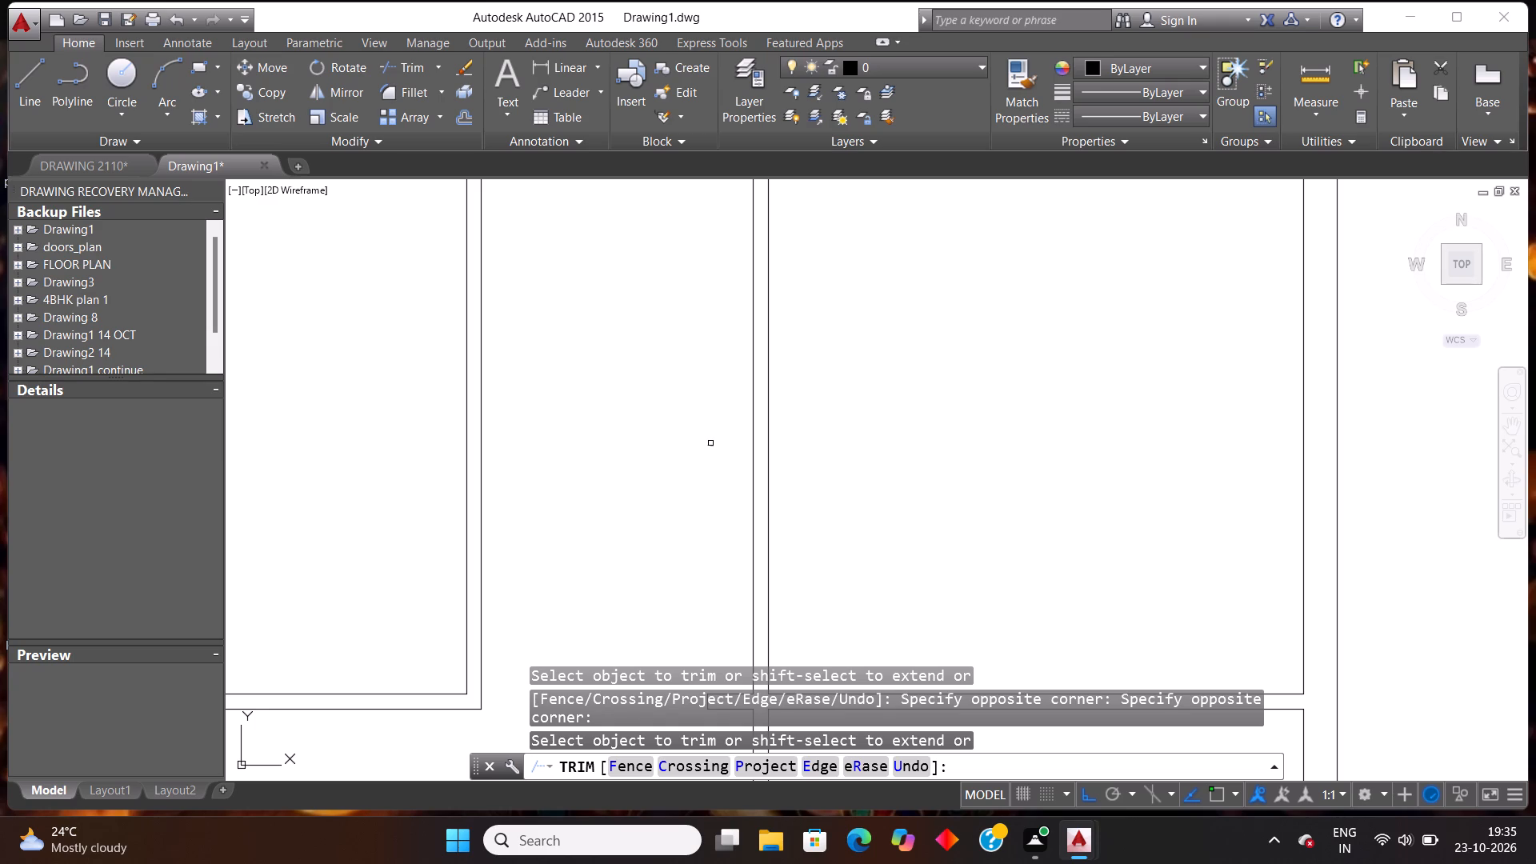
scroll(746, 291, down, 2)
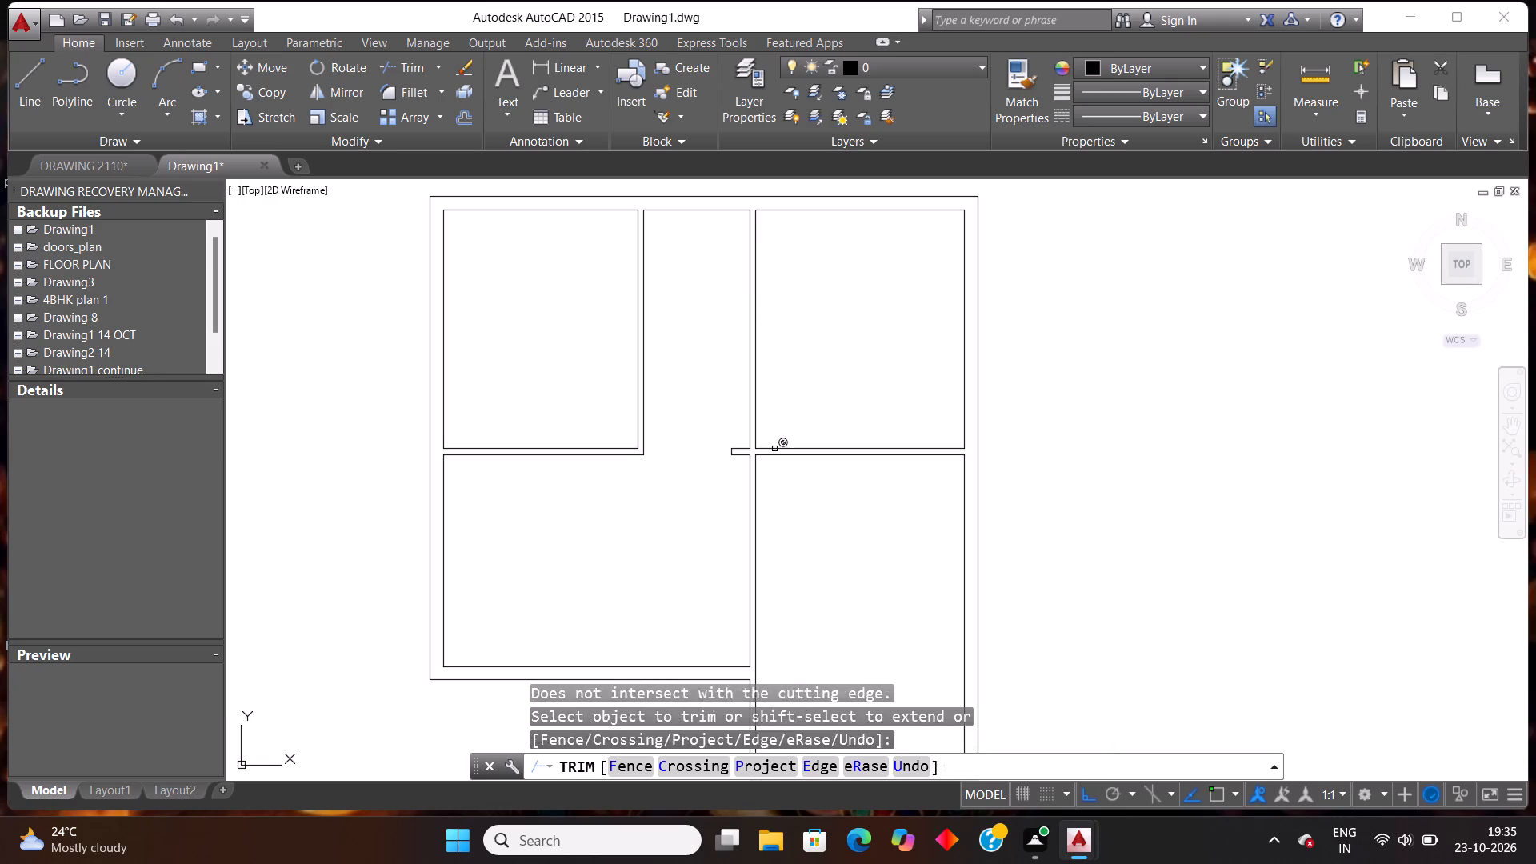
scroll(838, 414, down, 1)
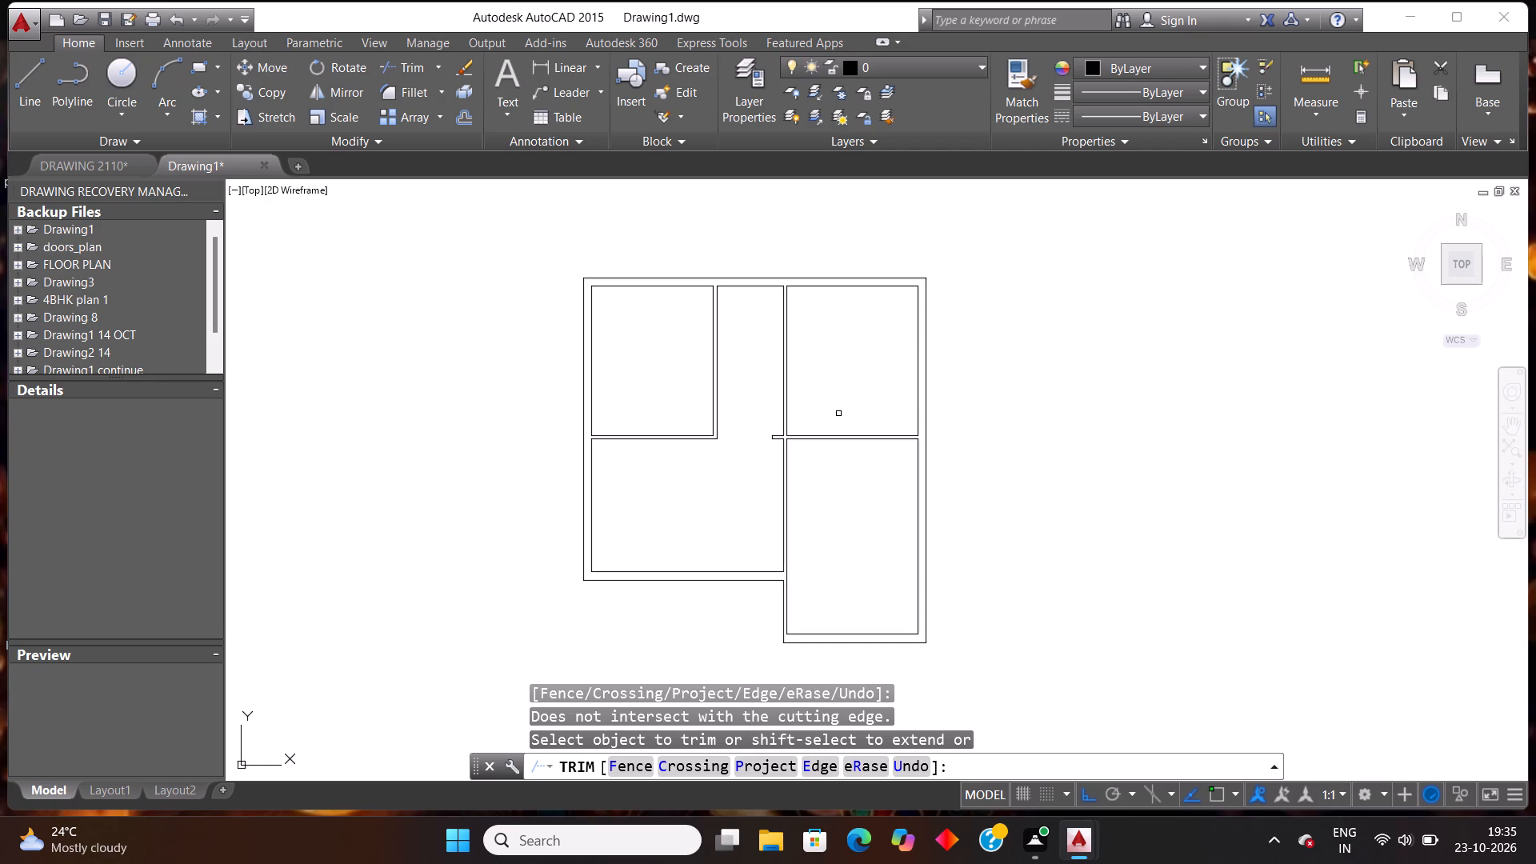
scroll(838, 414, down, 1)
scroll(854, 482, up, 1)
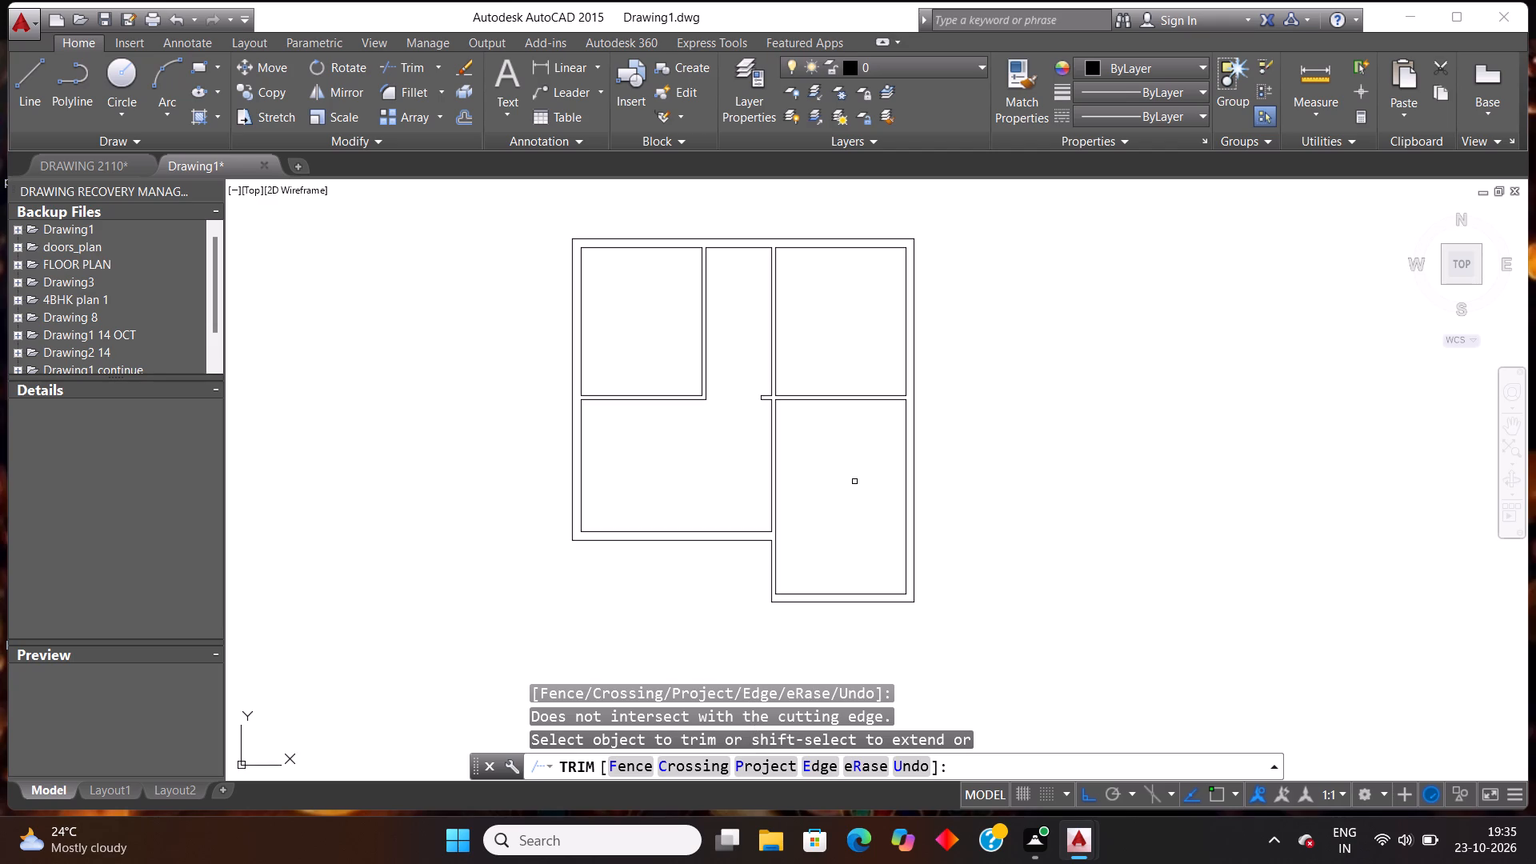
scroll(854, 482, up, 1)
scroll(784, 288, up, 1)
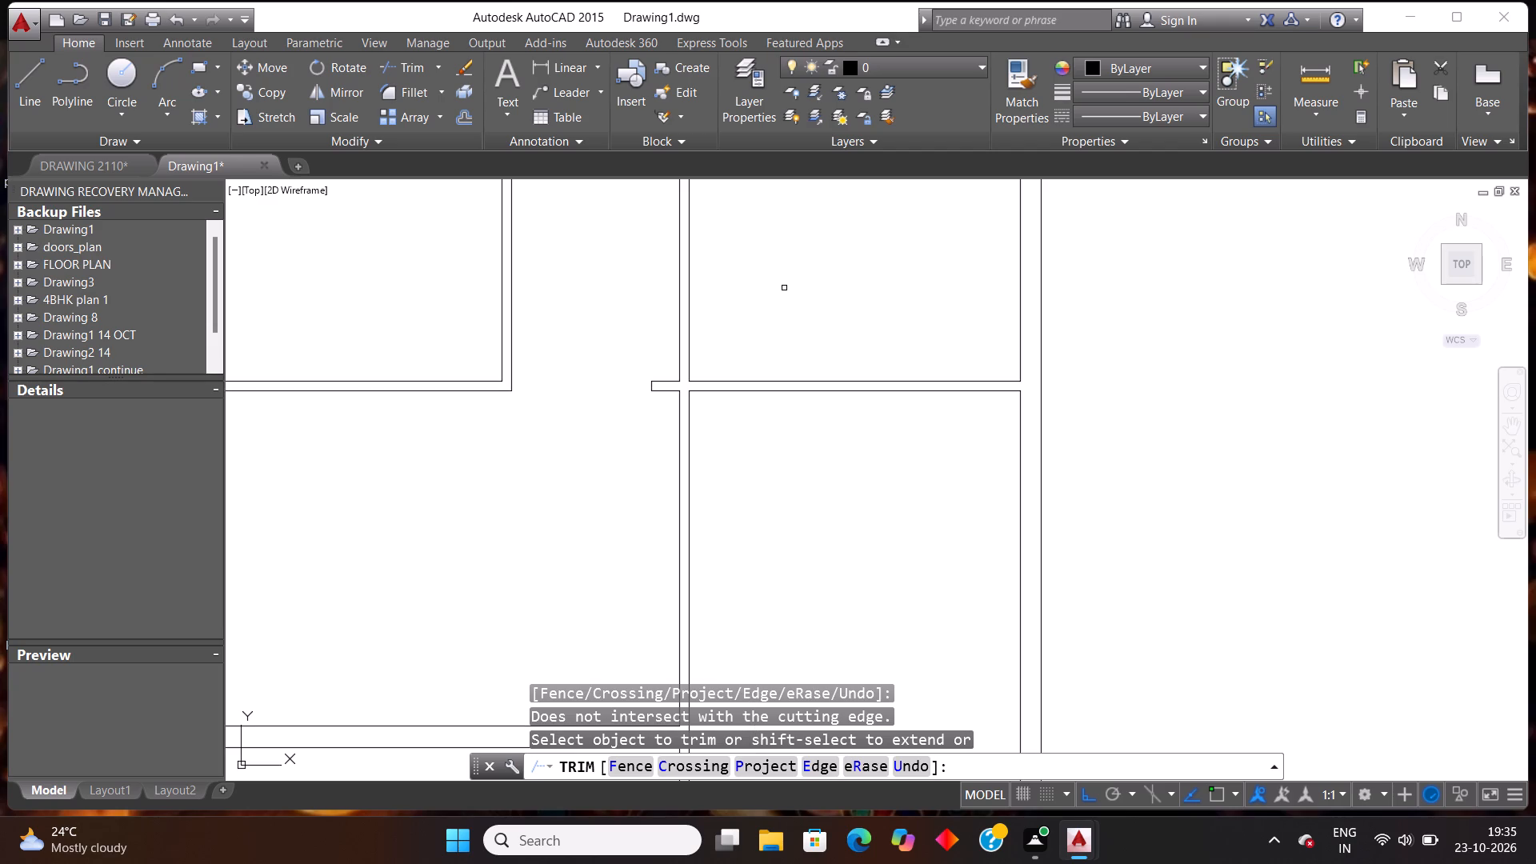
key(Escape)
key(Escape)
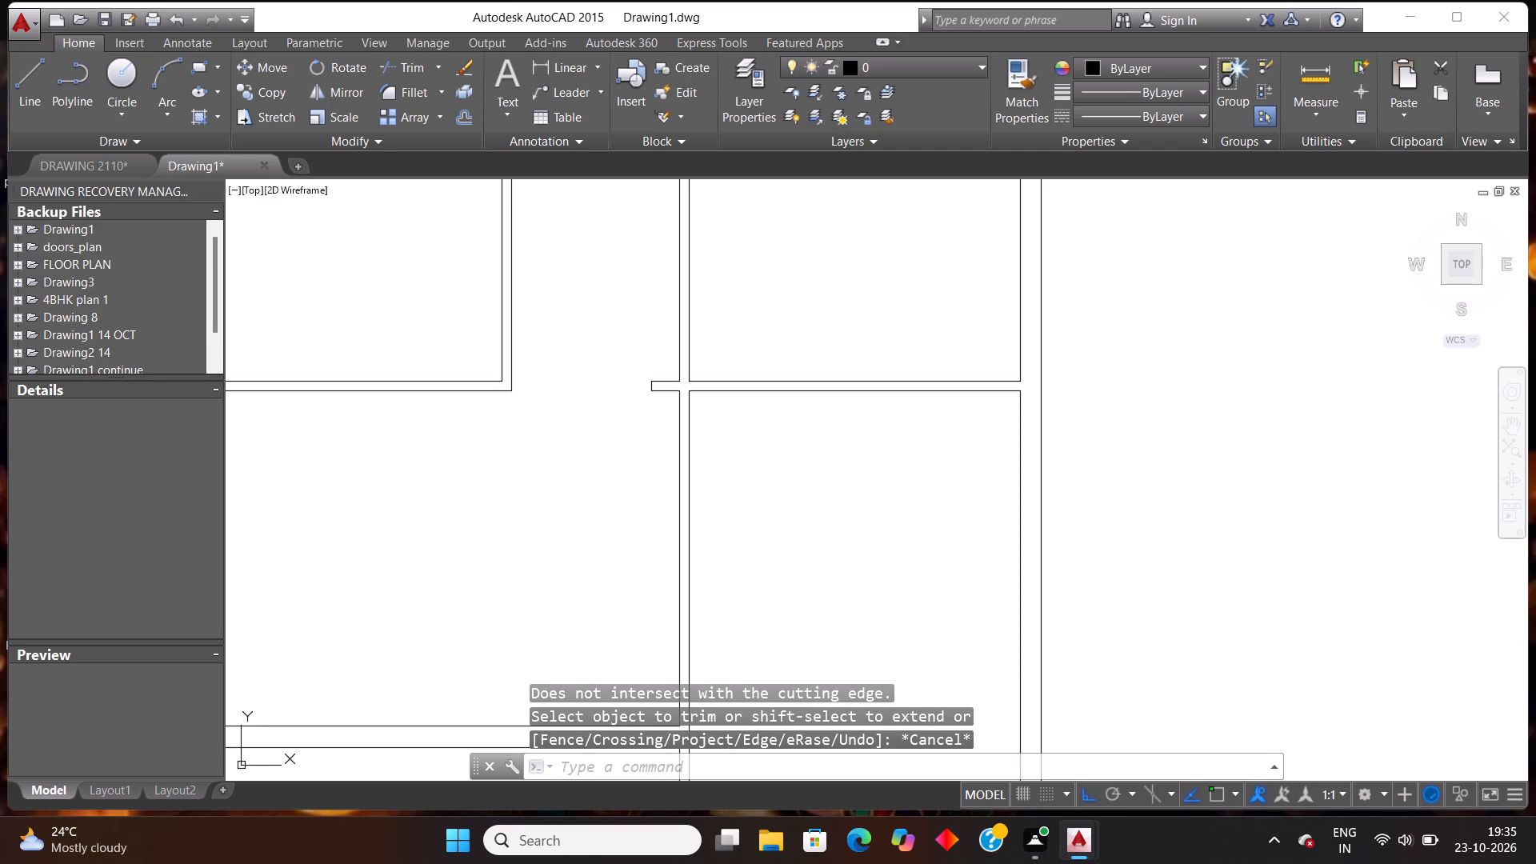
Extend the short horizontal partition stub's lower line across to the second vertical partition's right line.
text(ex)
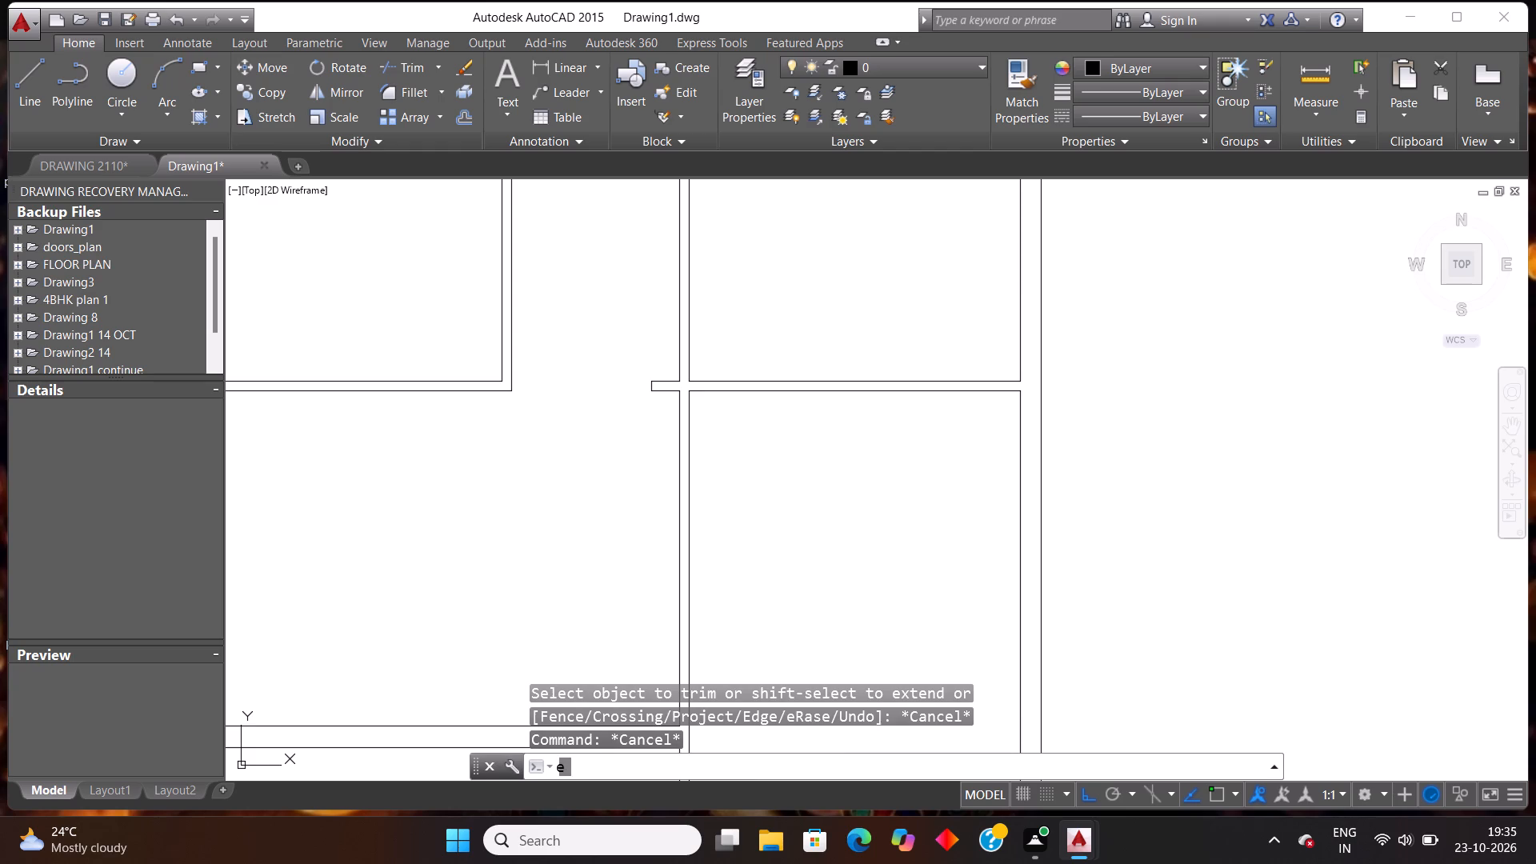
key(Return)
key(Return)
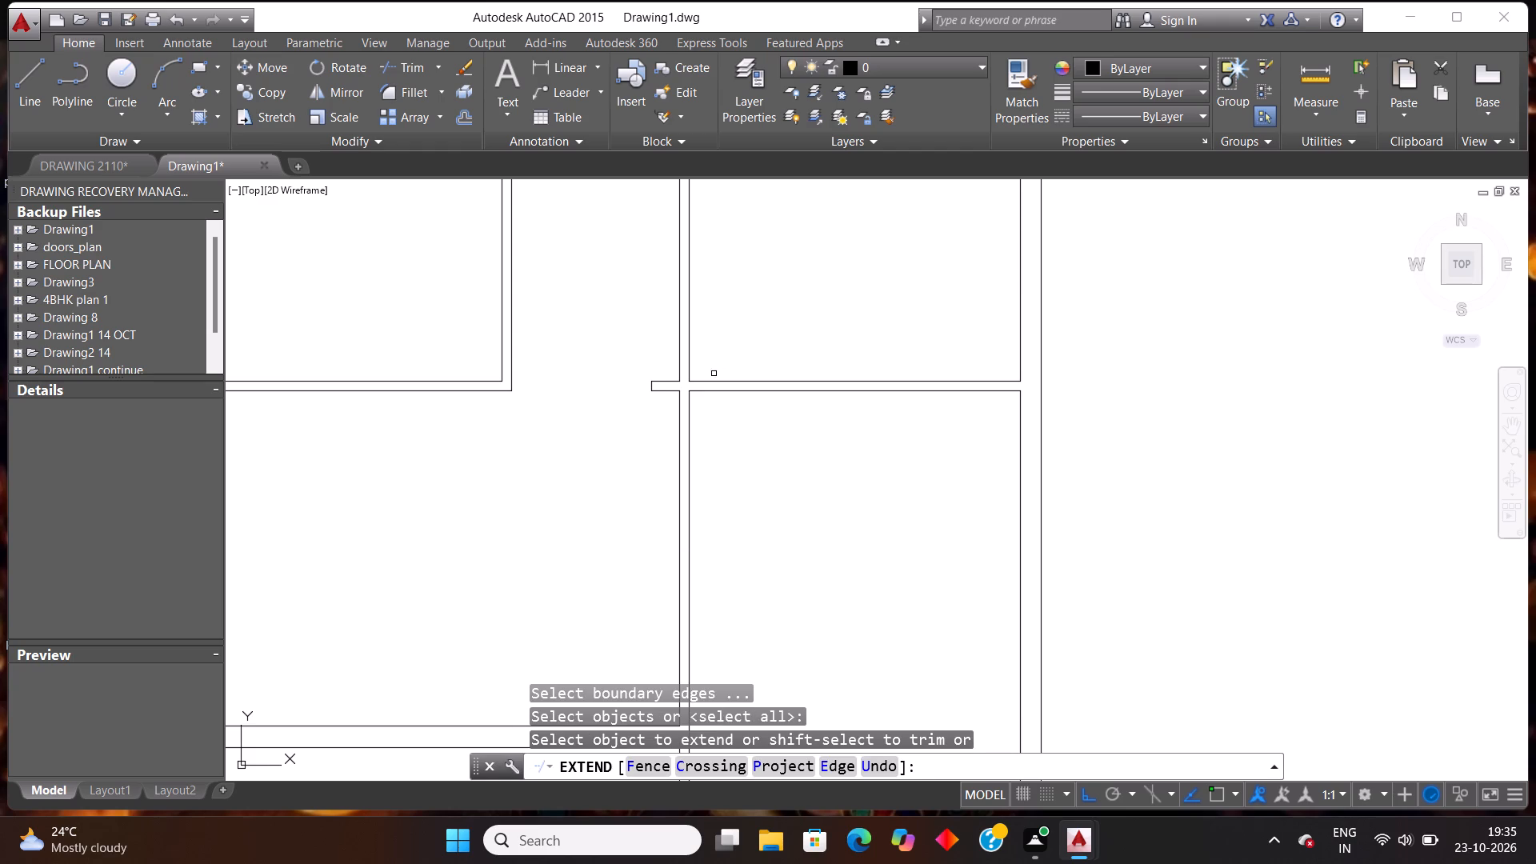
click(671, 390)
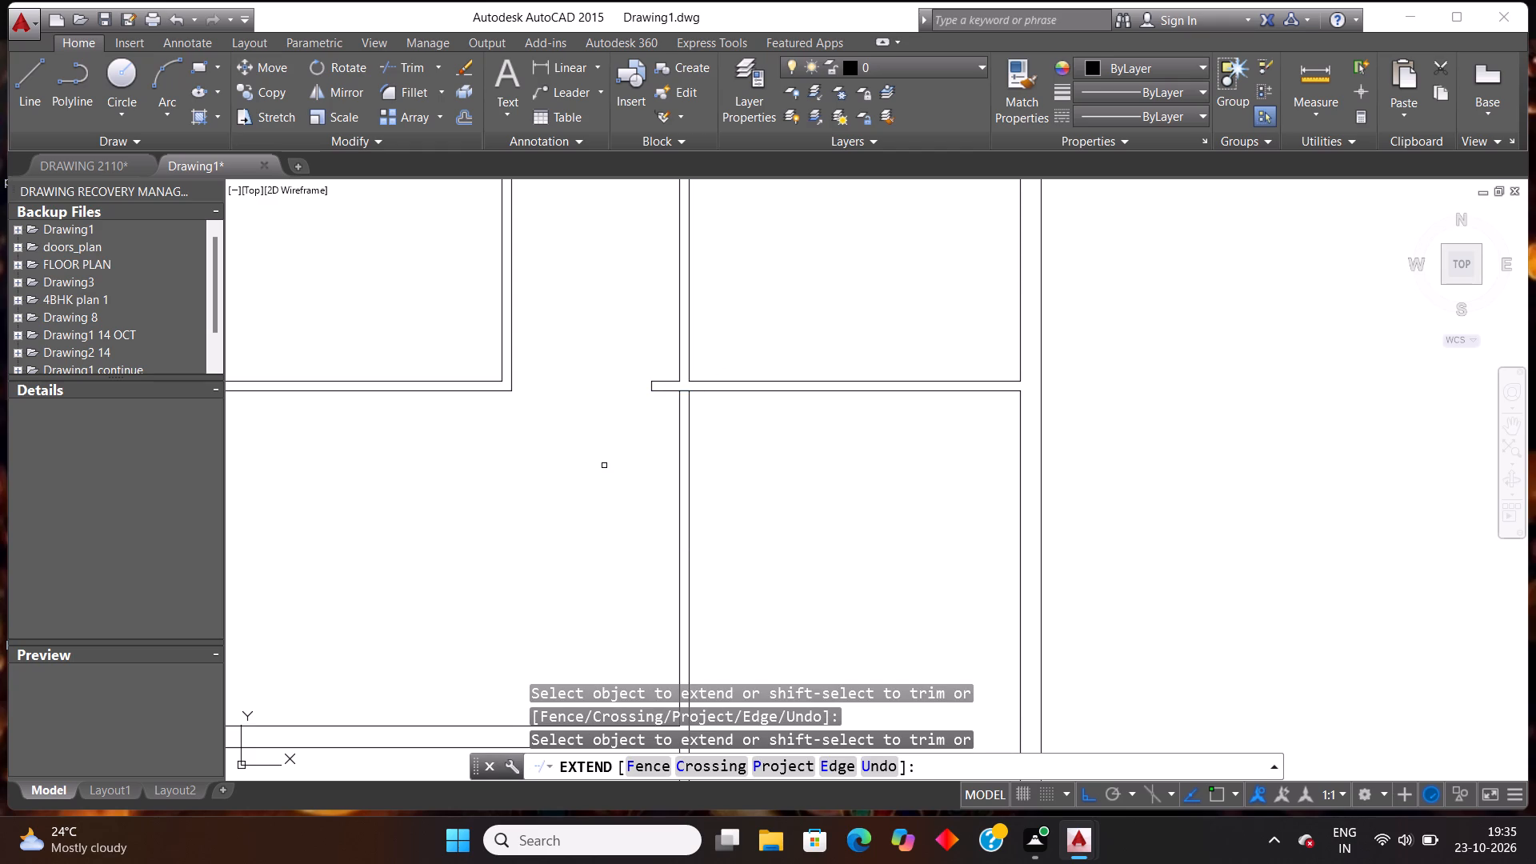
key(Escape)
key(Escape)
Offset the short stub's lower line 3' downward across the second vertical partition.
text(off)
key(Return)
text(3')
key(Return)
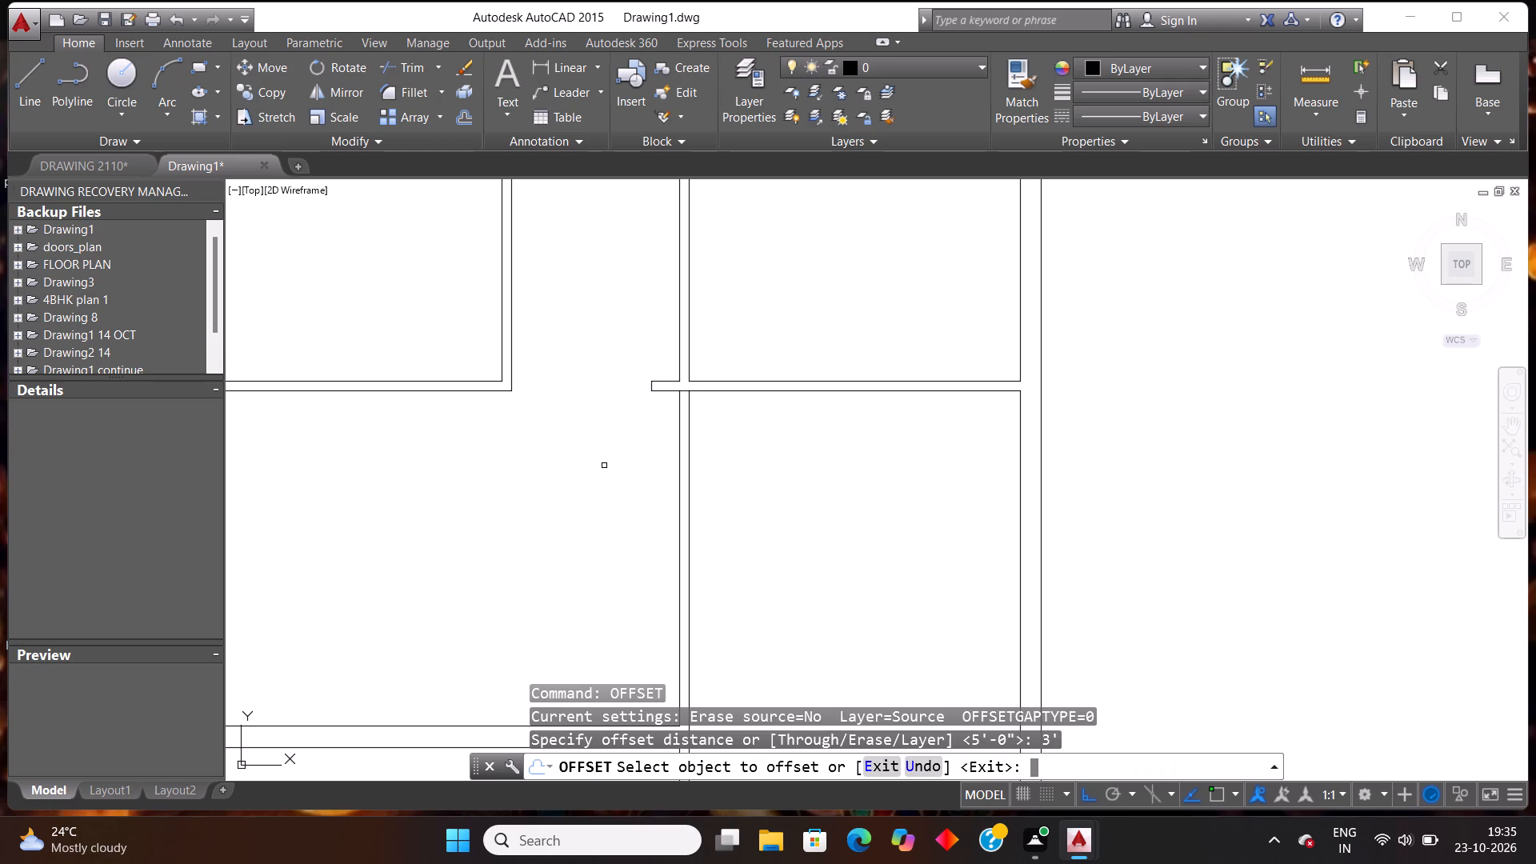
click(668, 392)
click(628, 531)
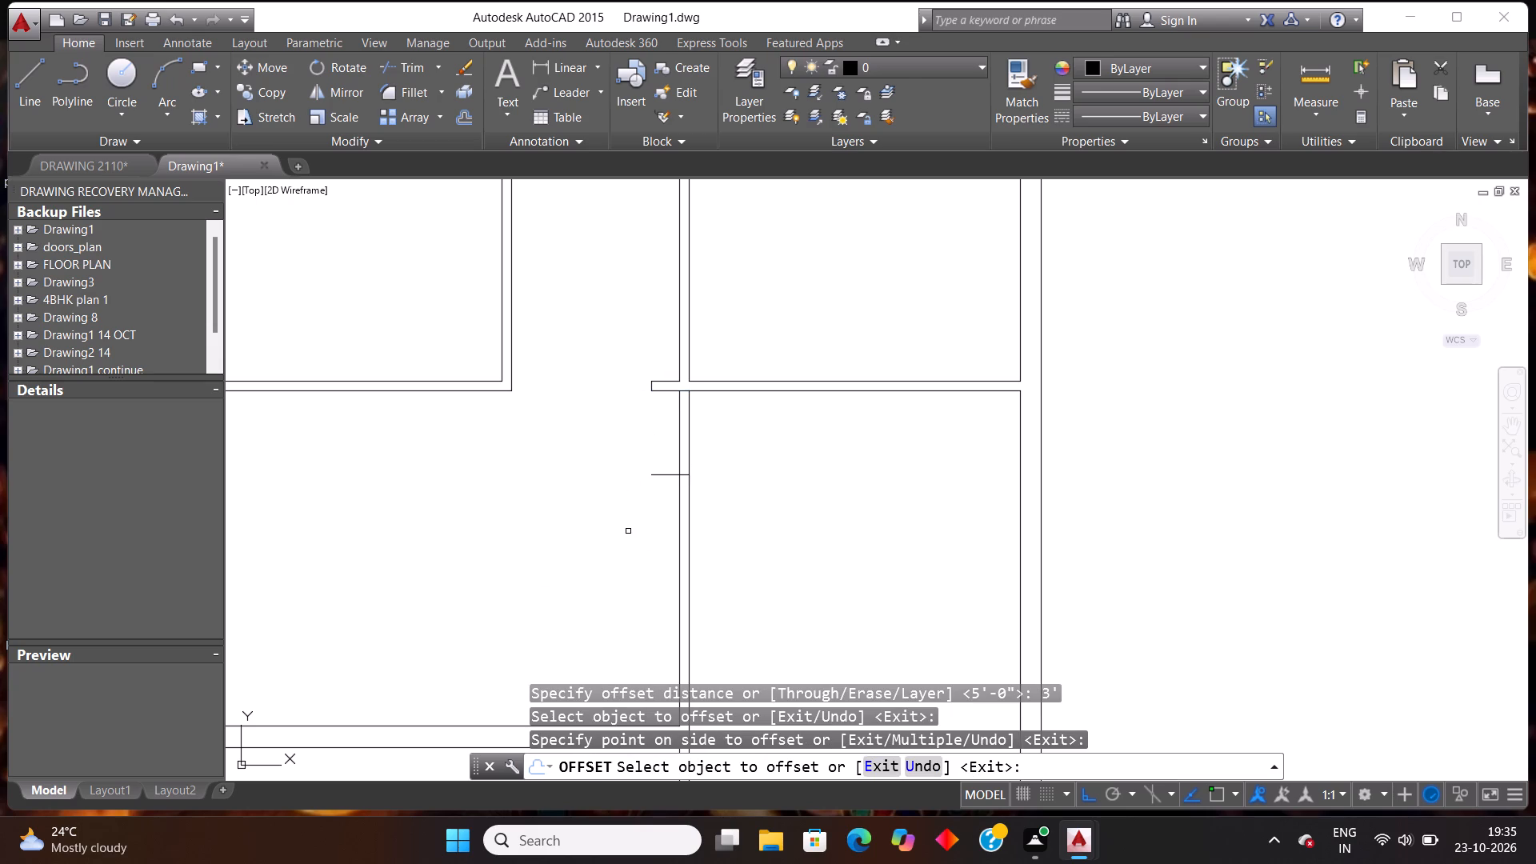
key(Escape)
key(Escape)
Trim the second vertical partition's lines between the horizontal partition and the 3' offset line, and trim that line's overhang.
text(tr)
key(Return)
key(Return)
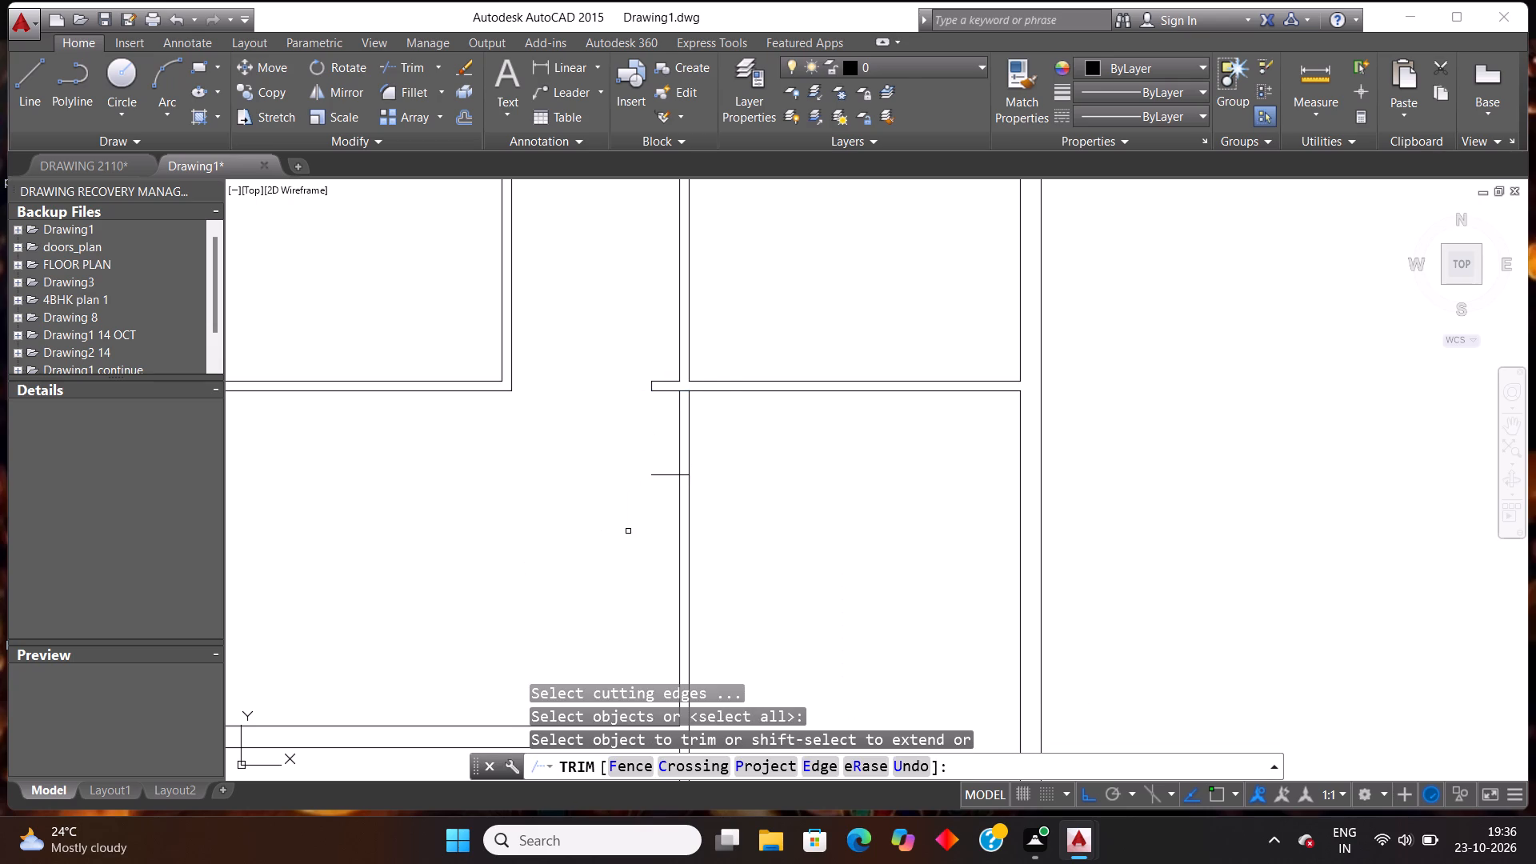
scroll(686, 378, up, 1)
click(657, 496)
click(774, 446)
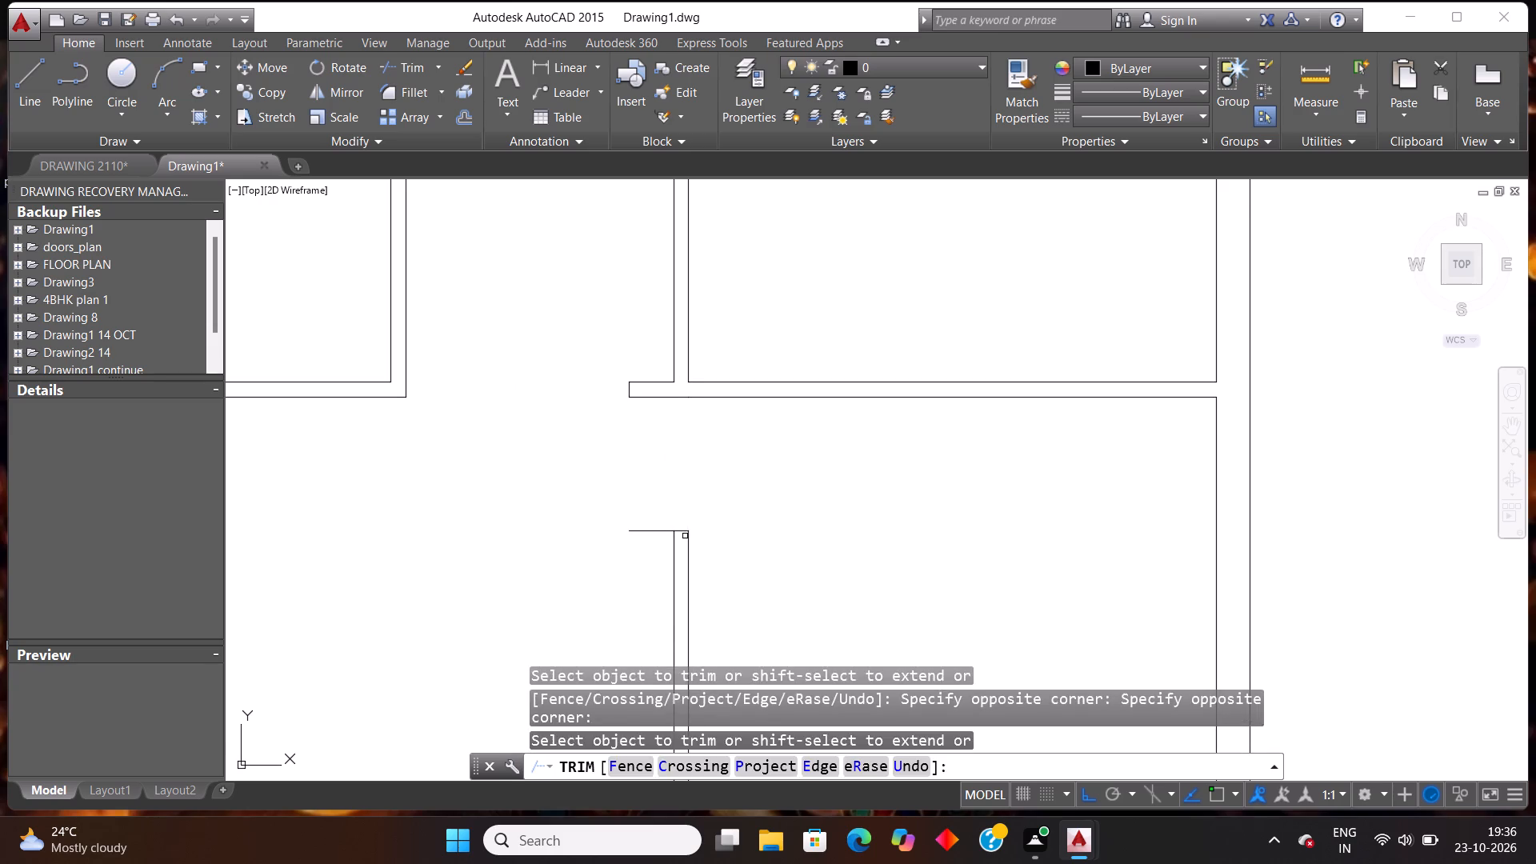
drag(628, 554, 635, 545)
click(651, 511)
scroll(653, 506, down, 3)
scroll(734, 423, down, 2)
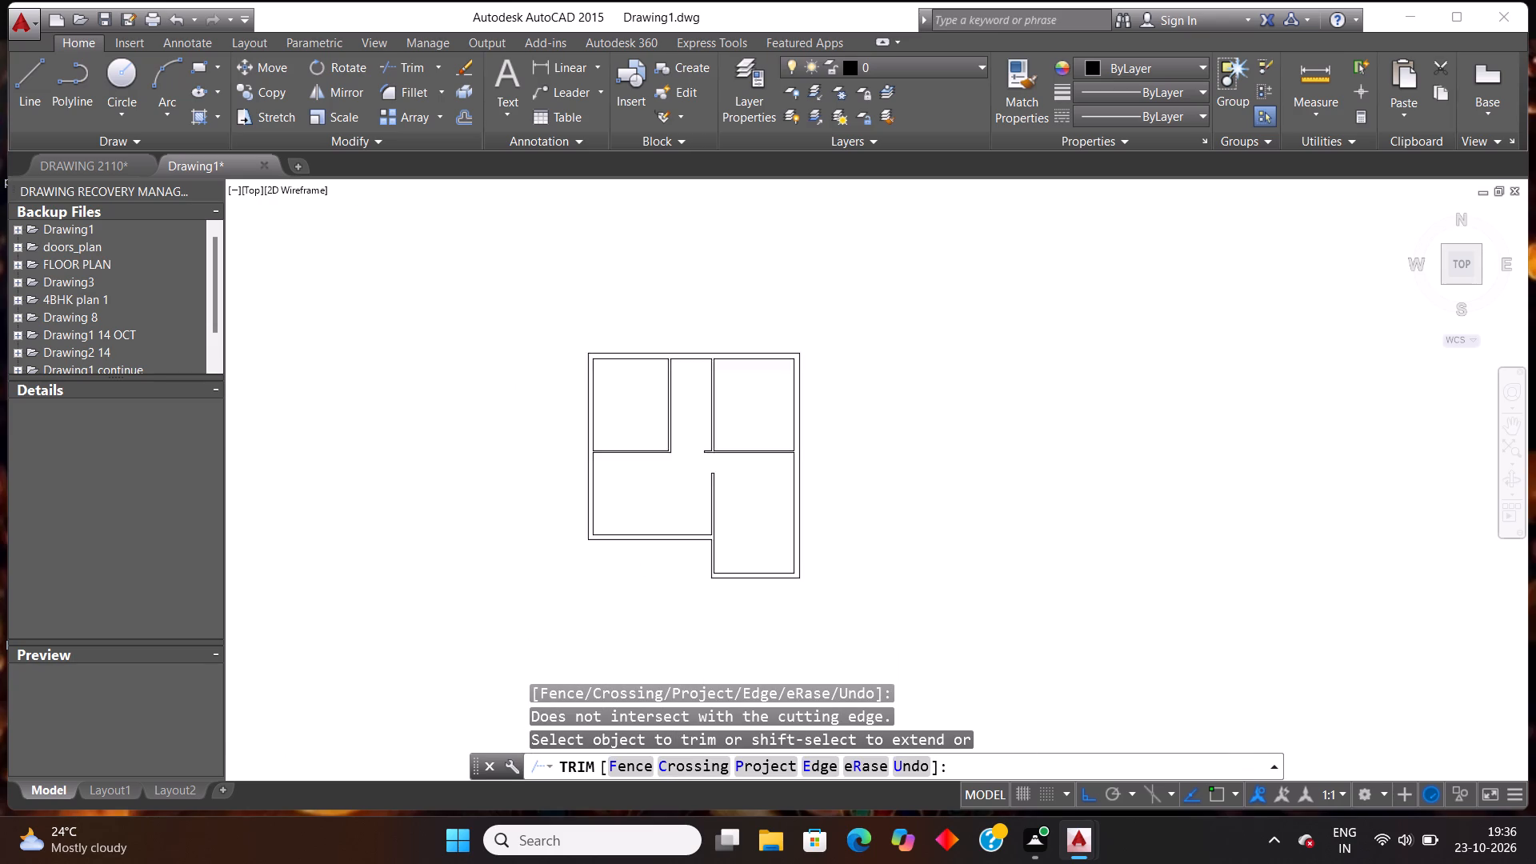
scroll(787, 497, up, 2)
key(Escape)
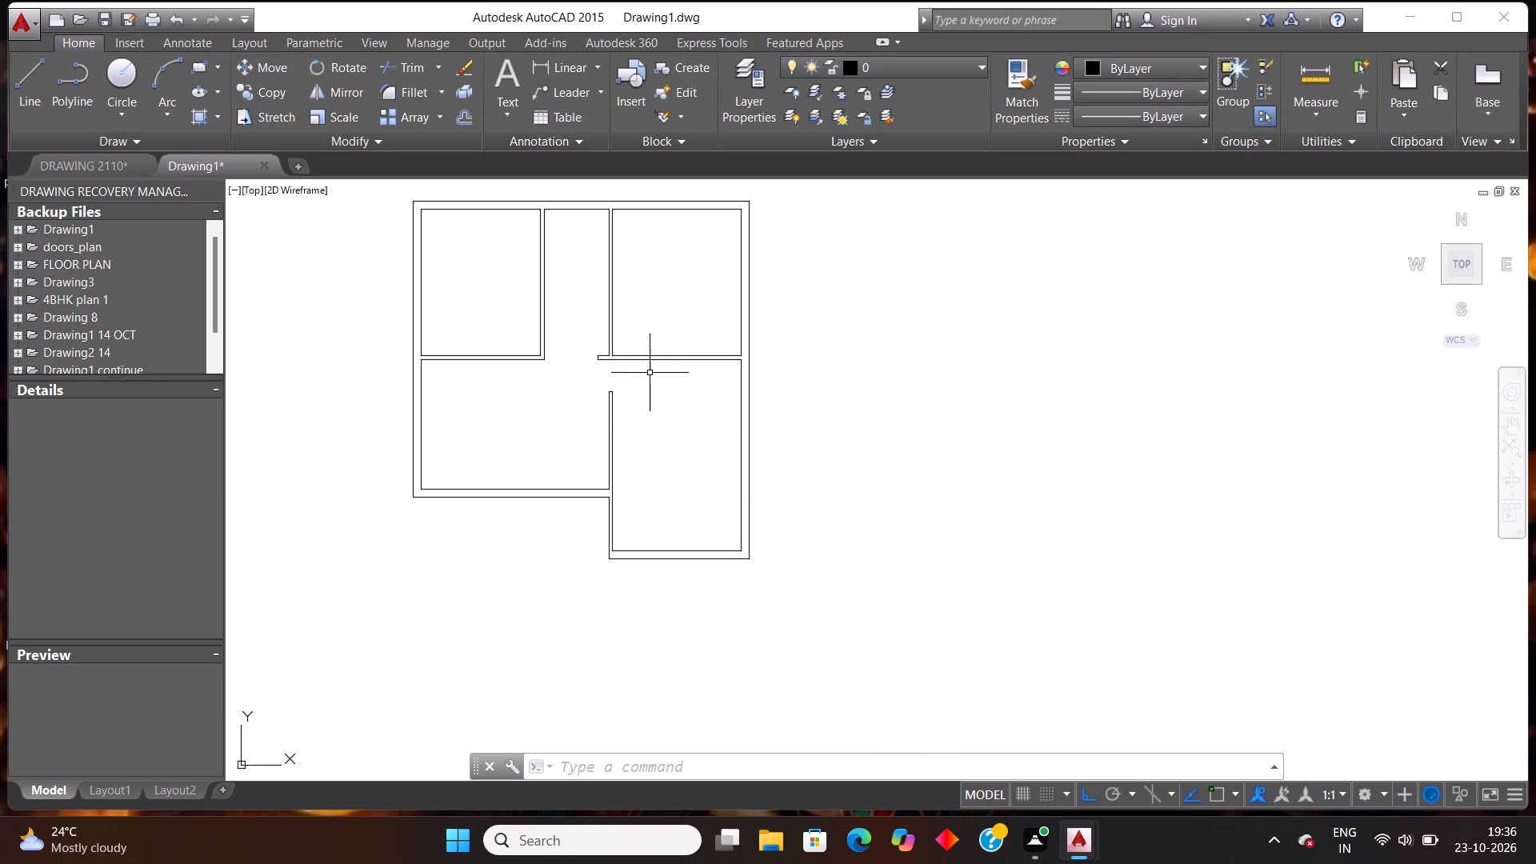
Offset the bottom wall's inner line 10' upward in the lower-right room.
scroll(638, 385, down, 1)
scroll(680, 425, up, 1)
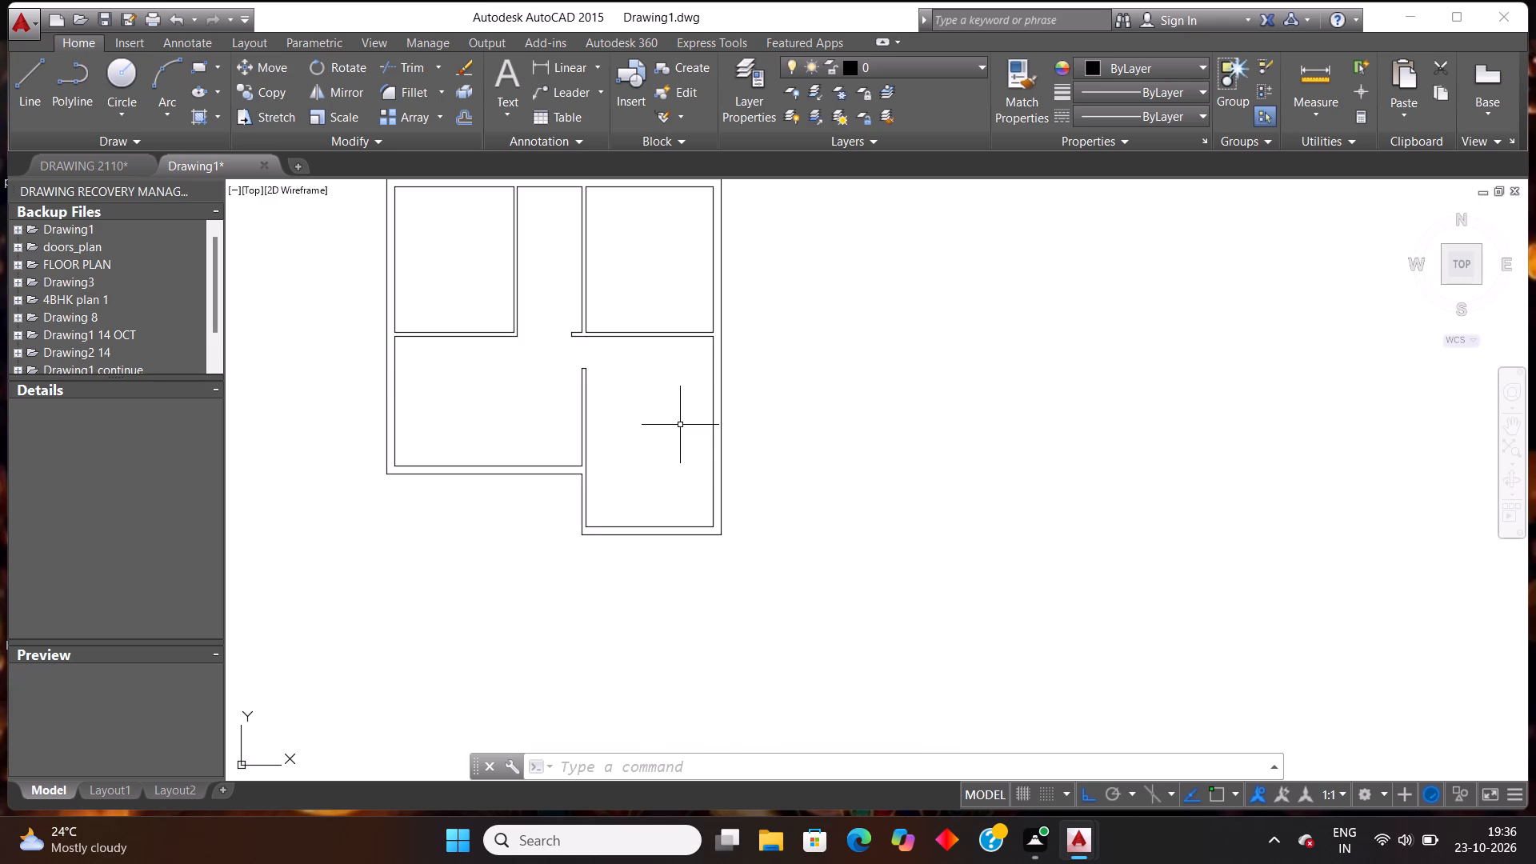
key(Escape)
text(off)
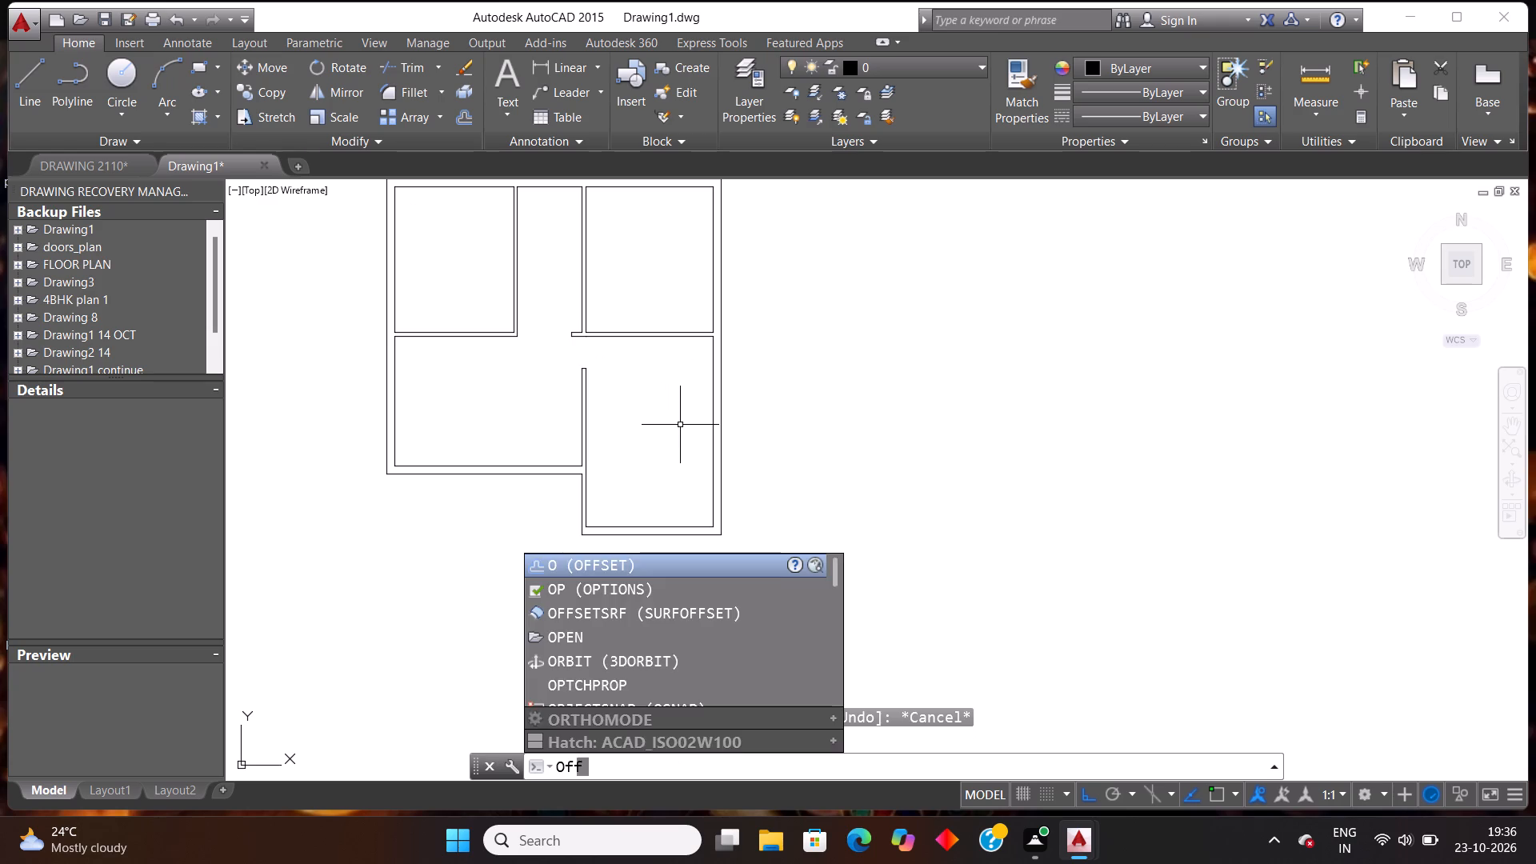
key(Return)
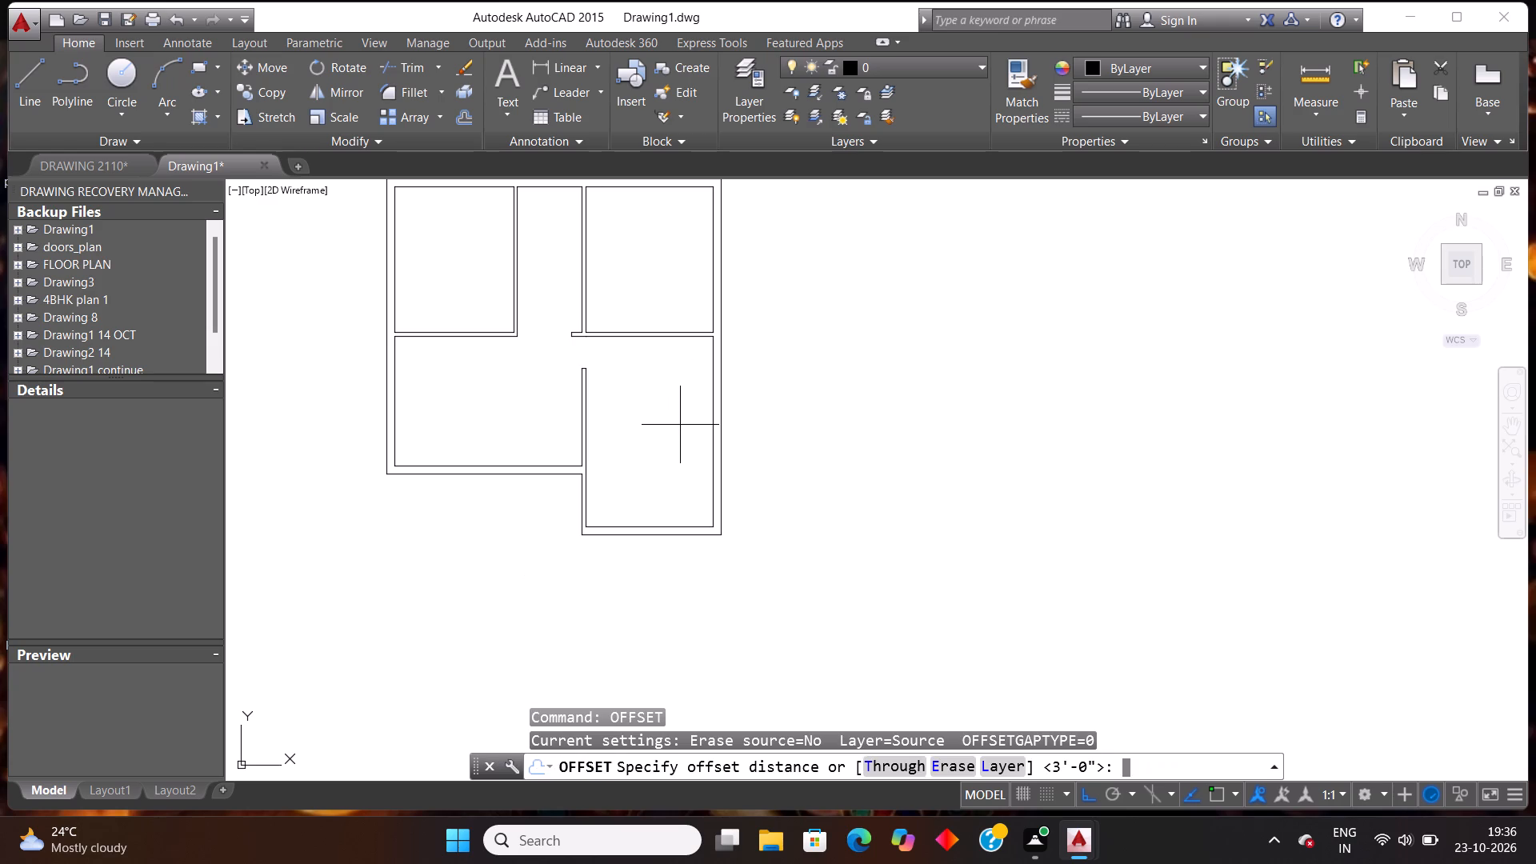
text(10')
key(Return)
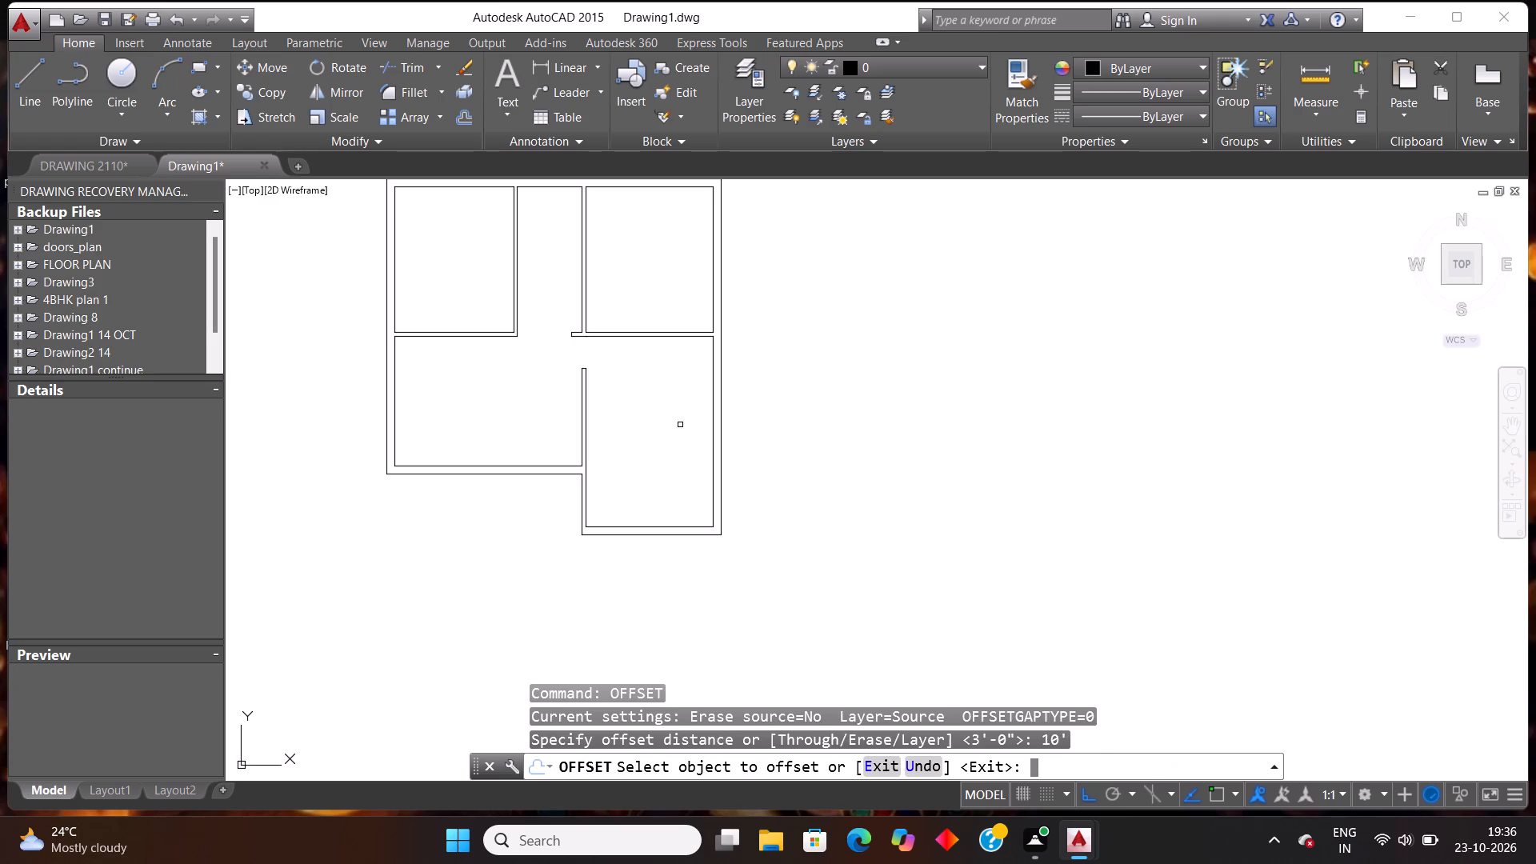
click(678, 526)
click(643, 396)
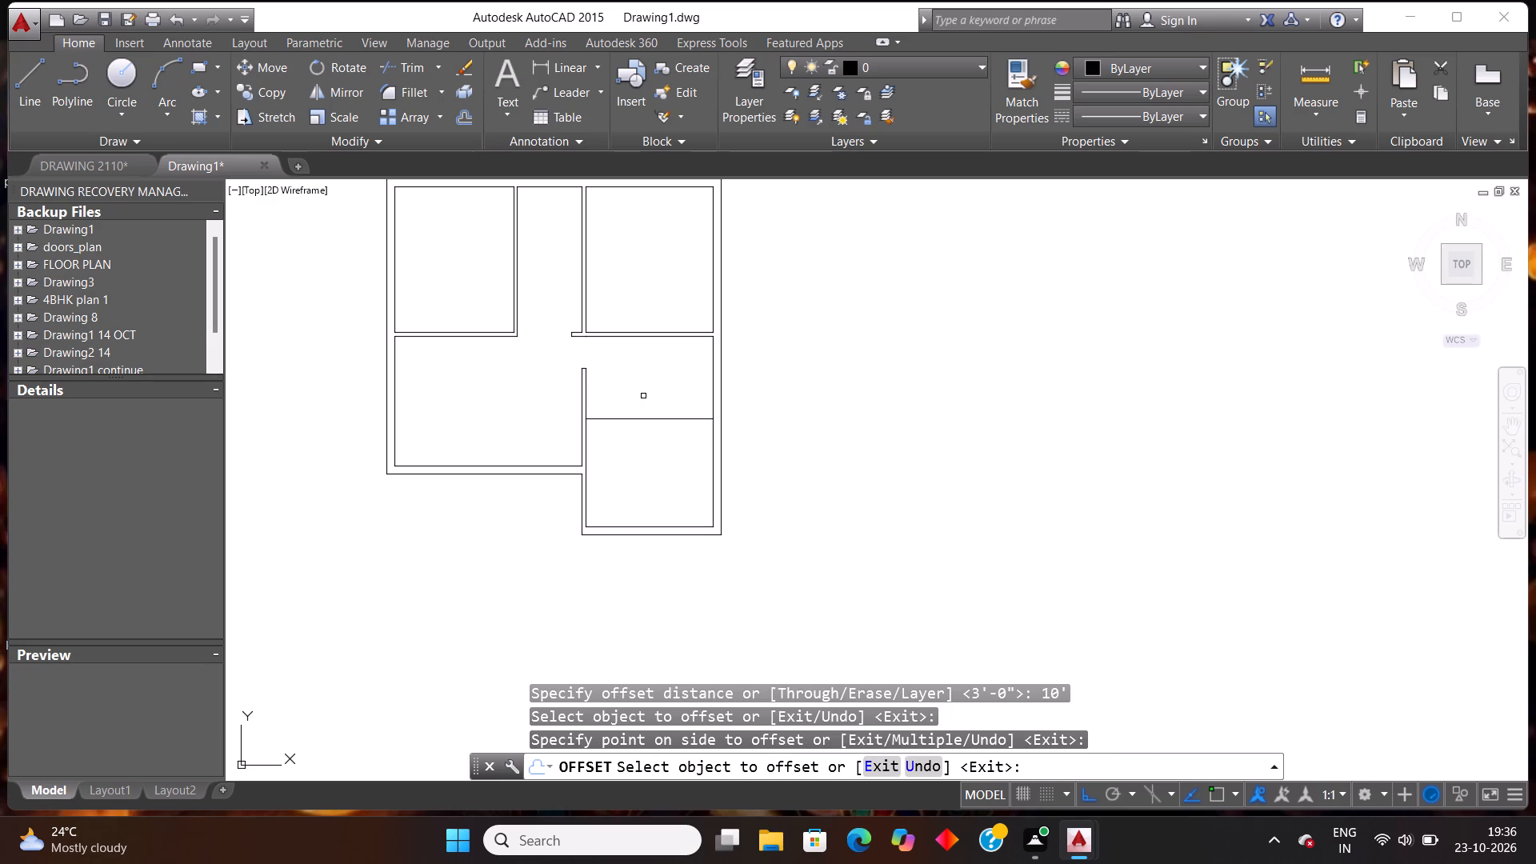
key(Escape)
key(Escape)
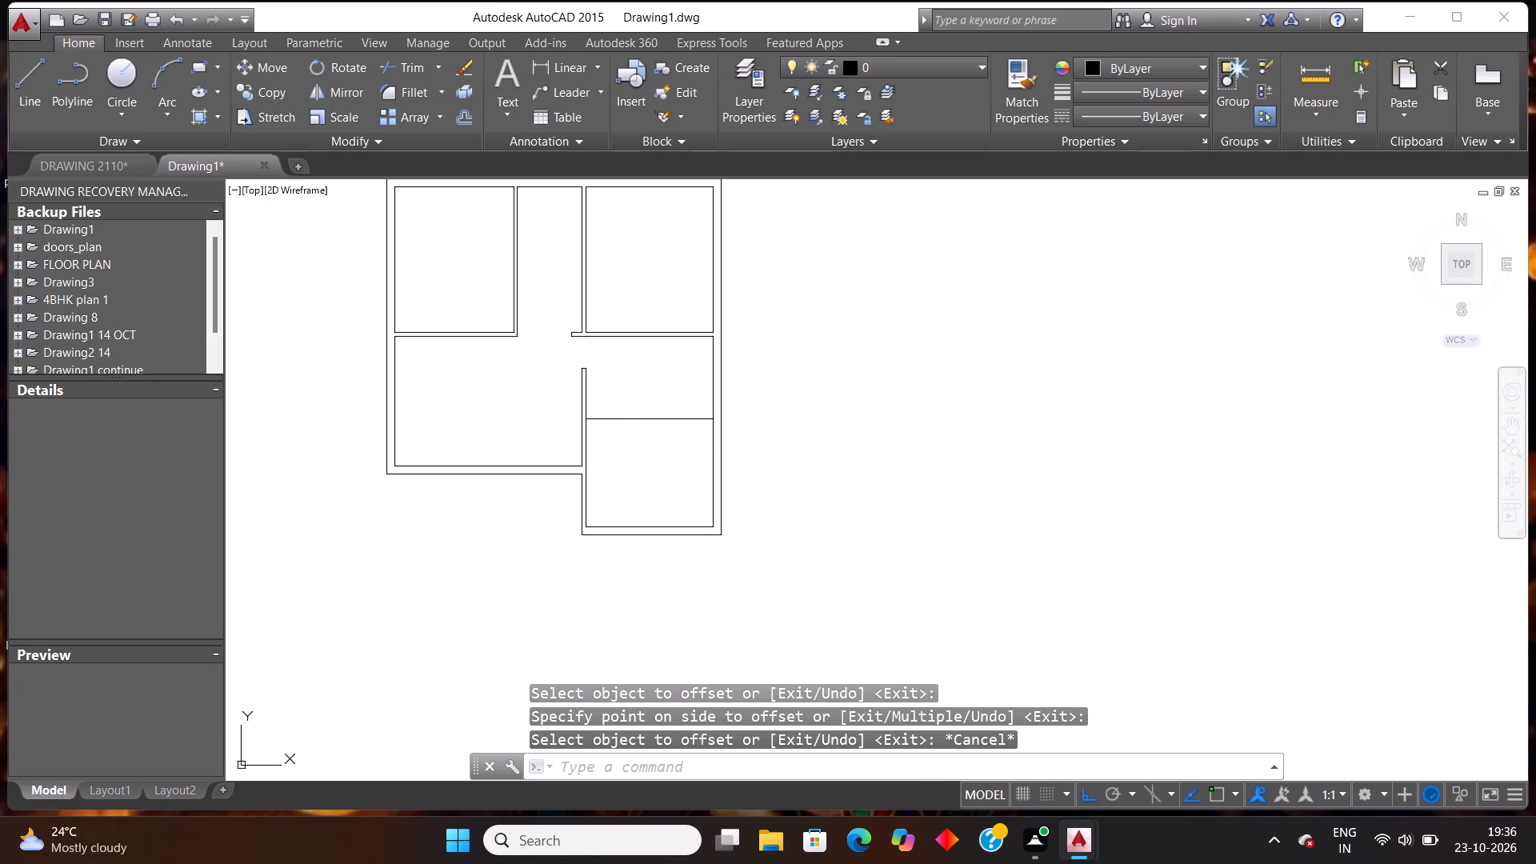
Offset the new horizontal line in the lower-right room 4" downward to form a partition.
text(off)
key(Return)
text(4")
key(Return)
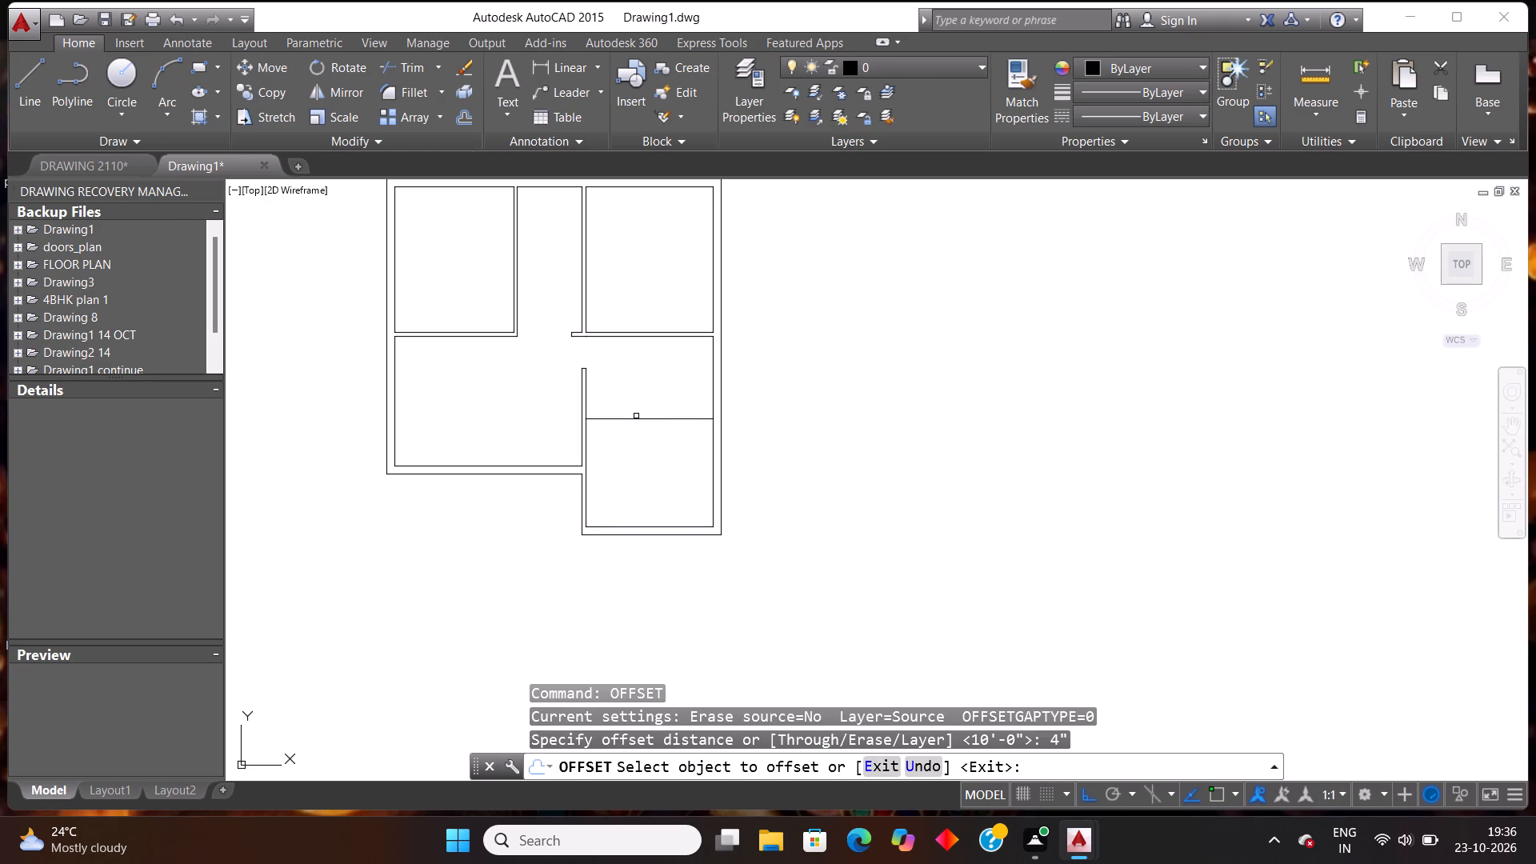
click(636, 419)
click(642, 453)
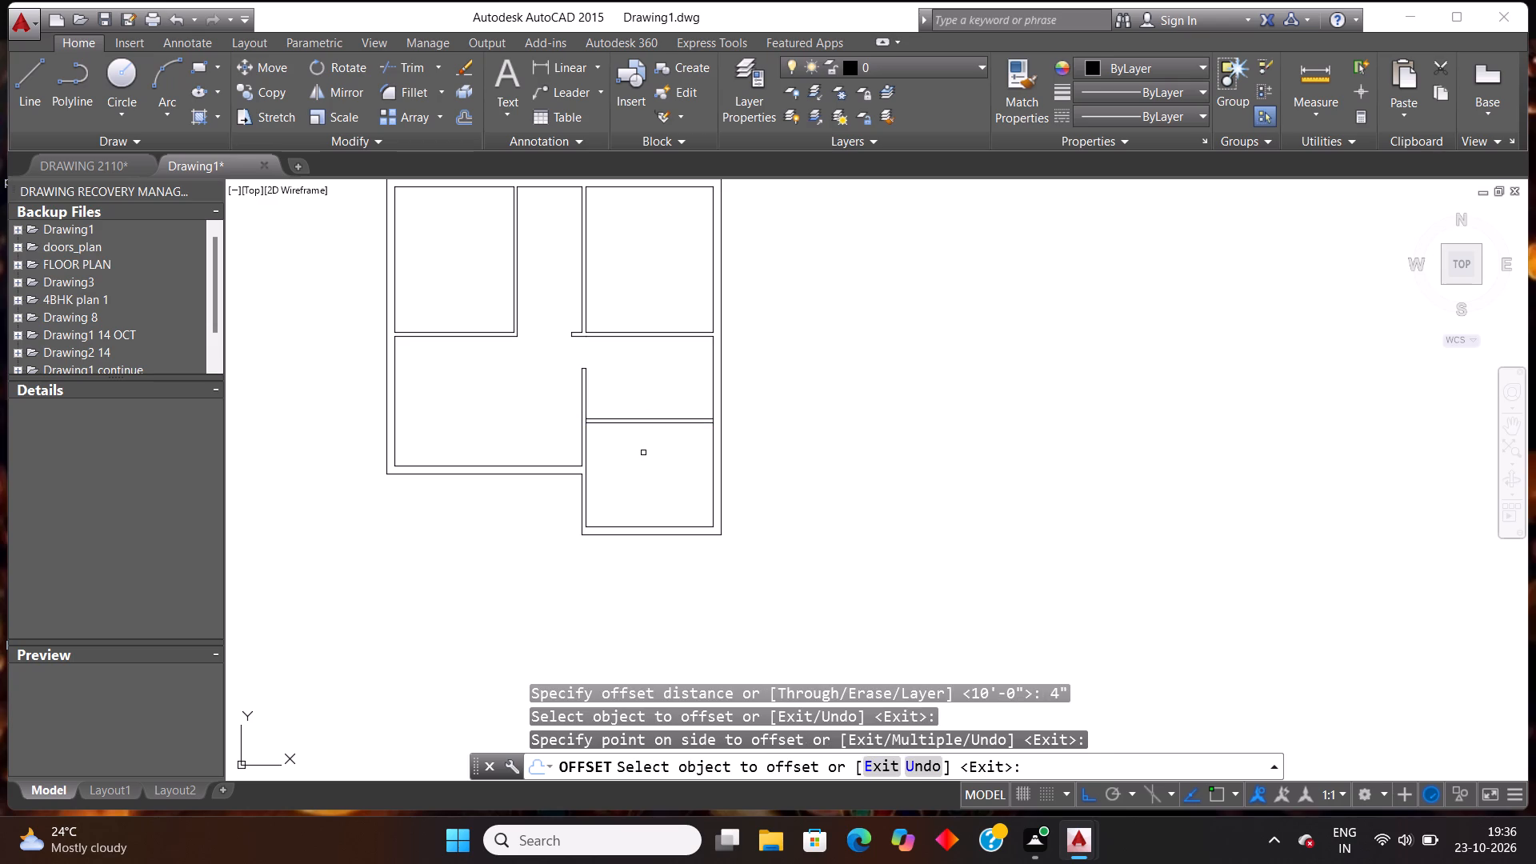
key(Escape)
key(Escape)
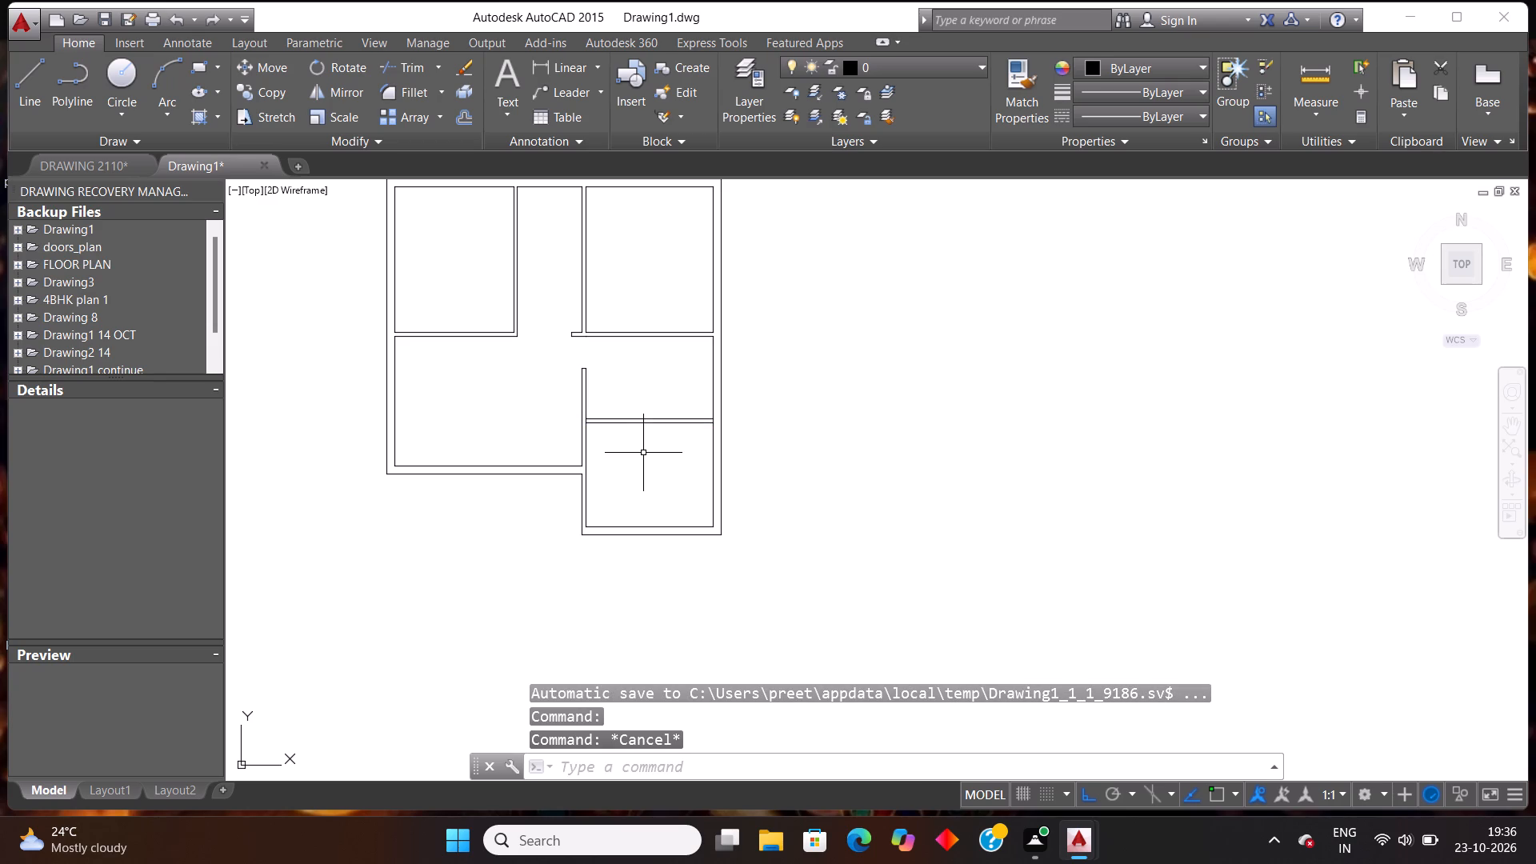
Offset the upper line of the lower-right room's horizontal partition 4' upward.
text(off)
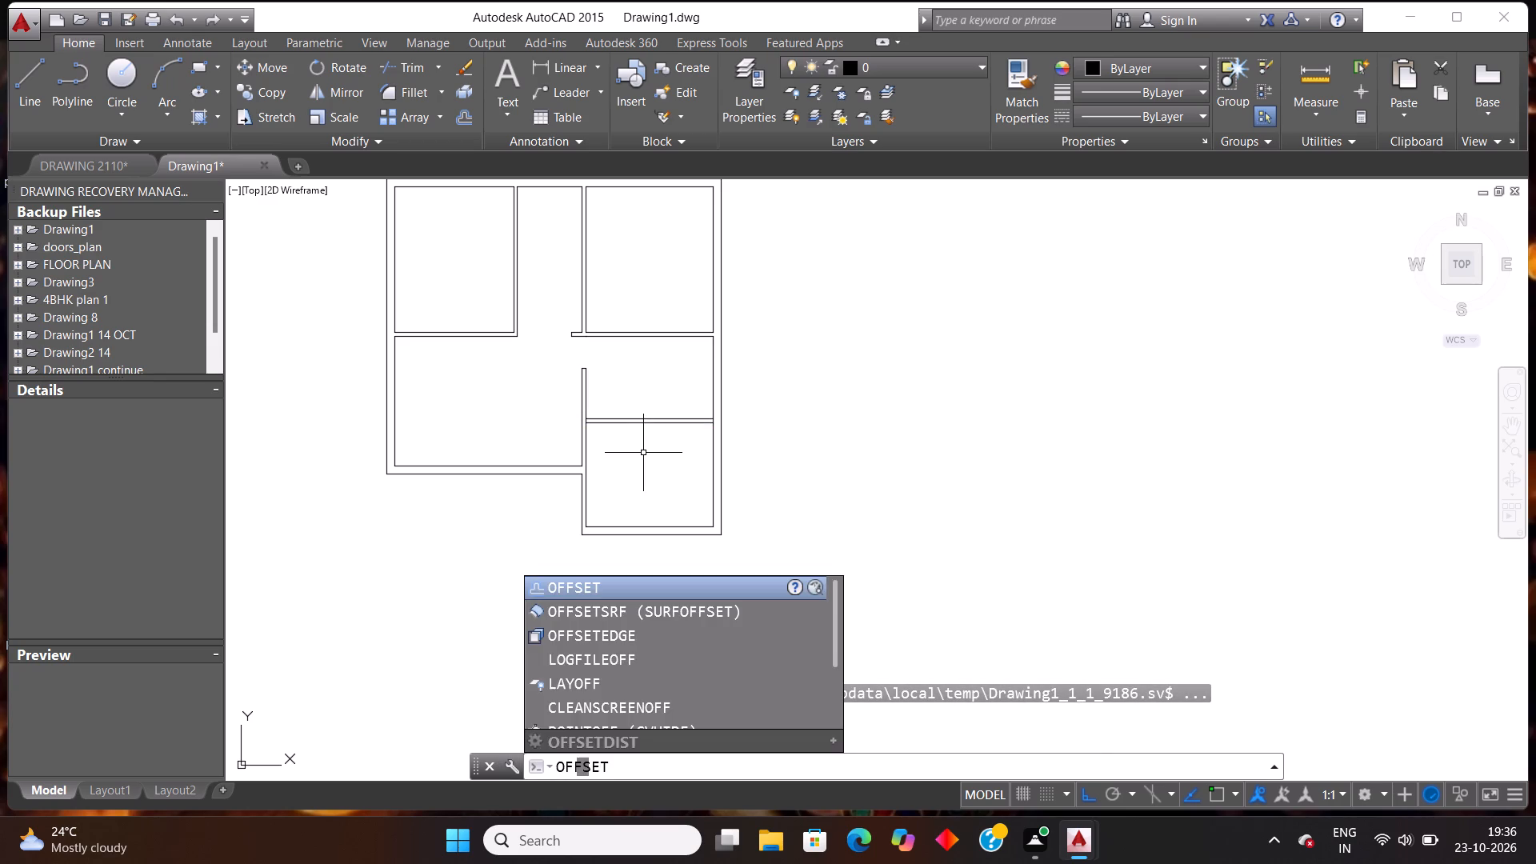
key(Return)
text(4')
key(Return)
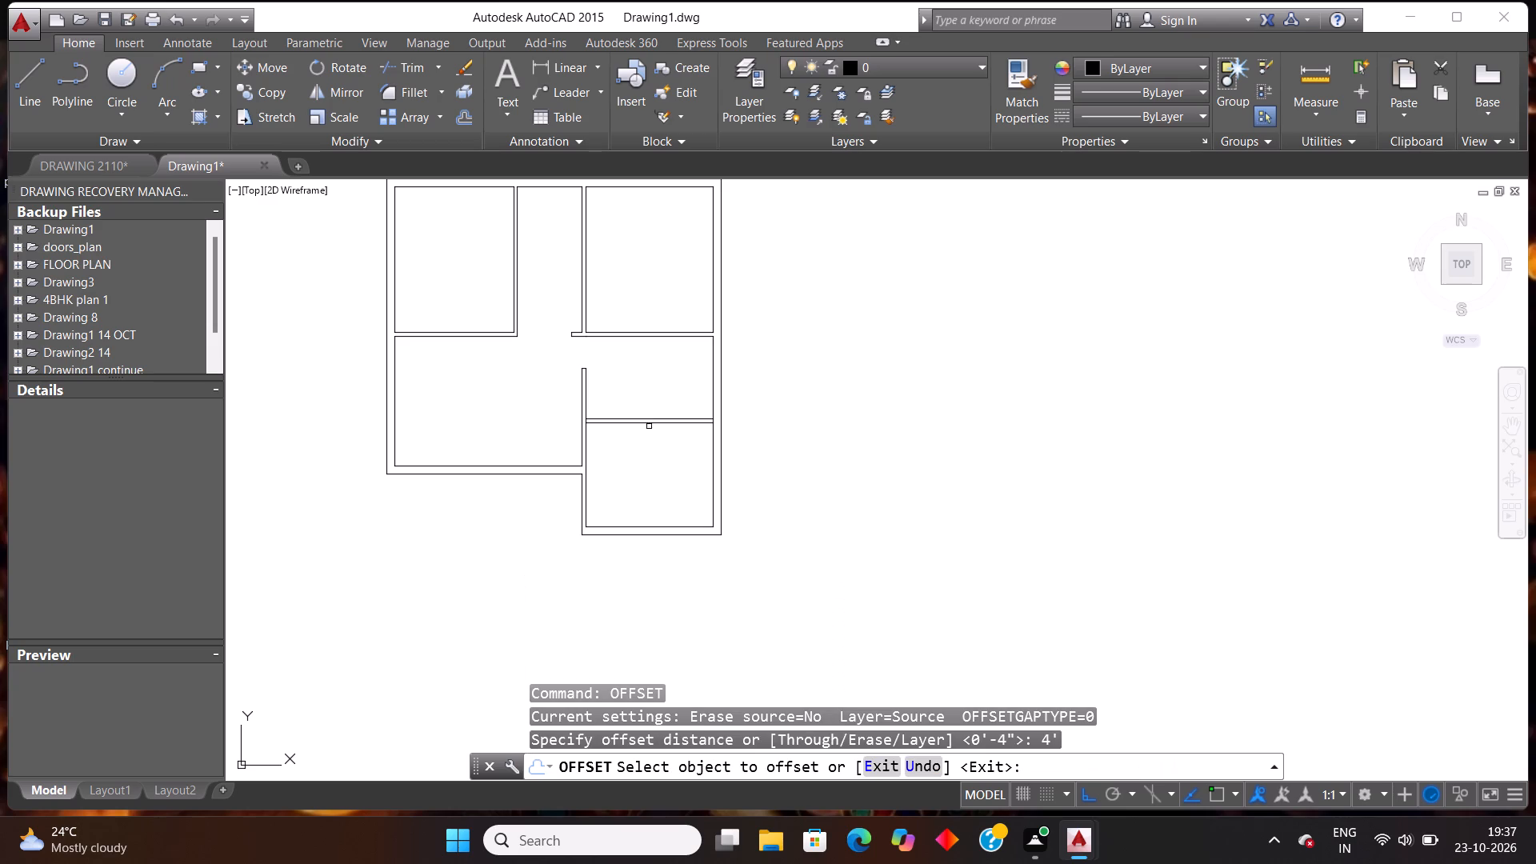
click(661, 419)
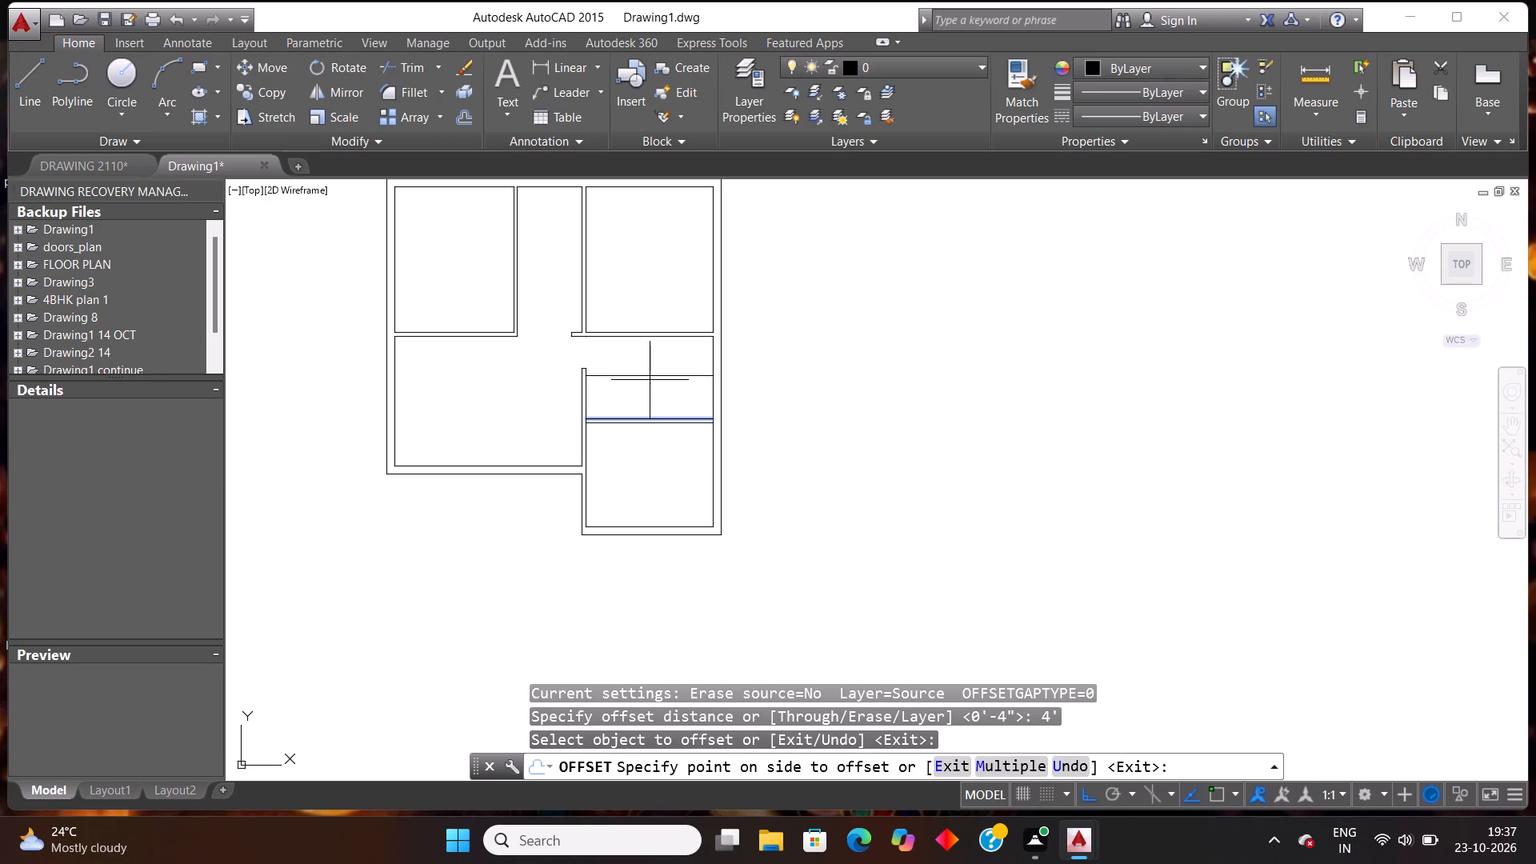
click(650, 380)
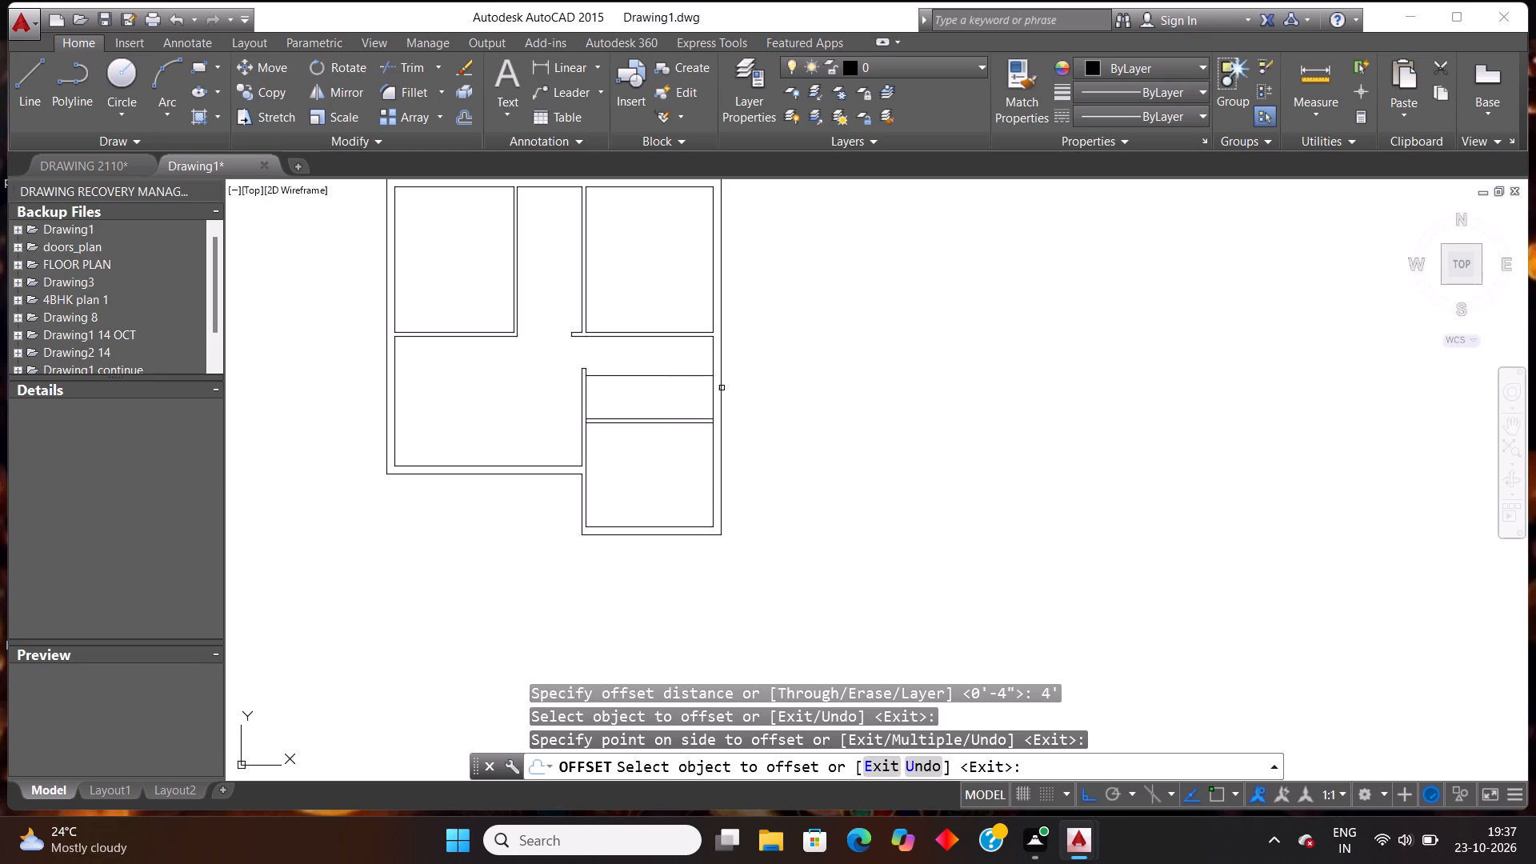
key(Escape)
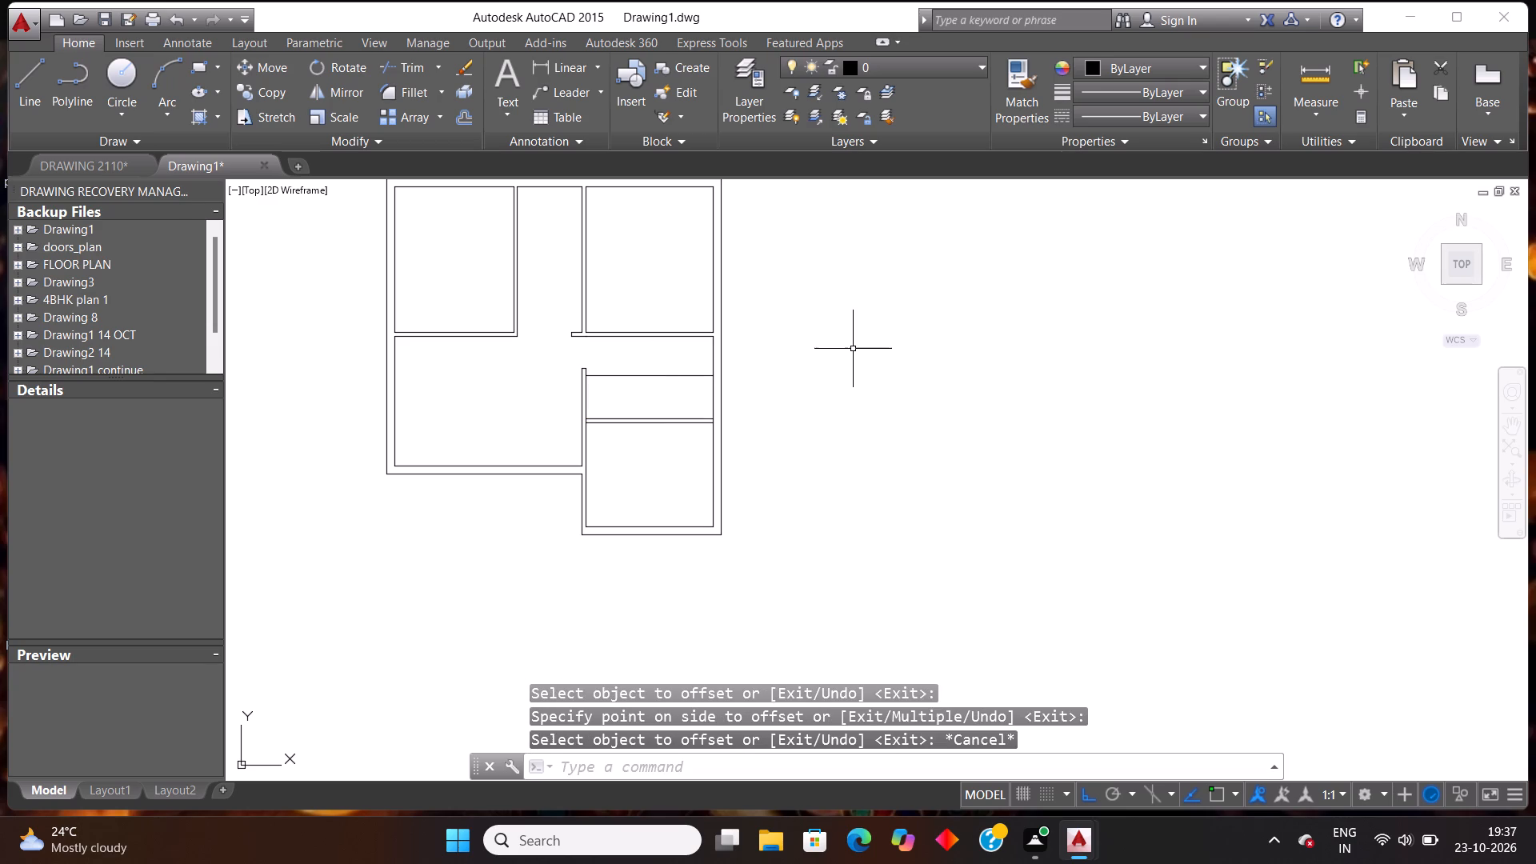
Offset the new horizontal line 4" downward to form a second partition above the lower-right room.
text(off)
key(Return)
text(4")
key(Return)
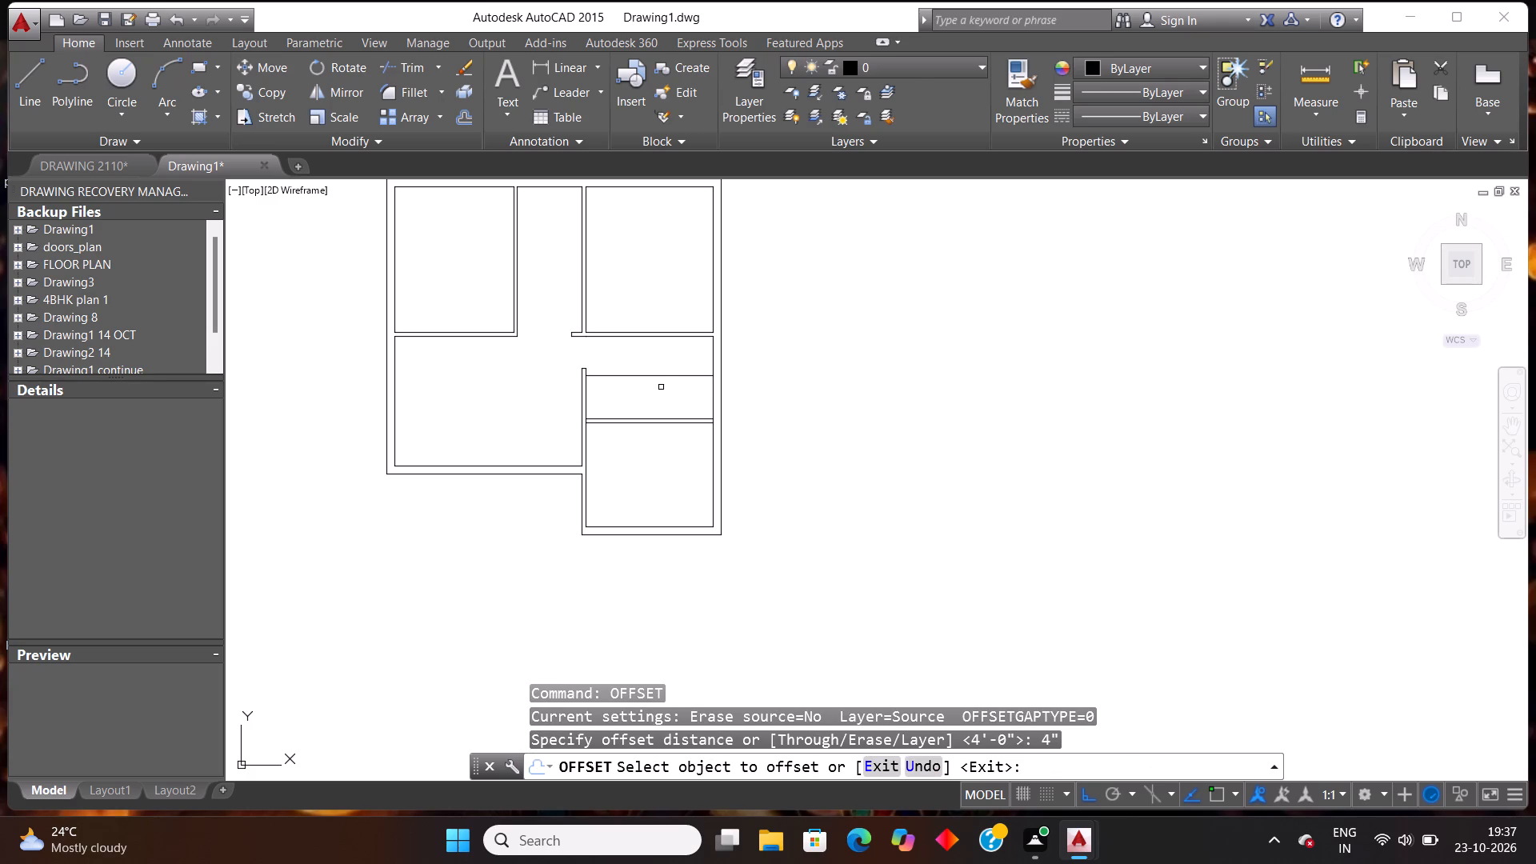
click(666, 374)
click(674, 395)
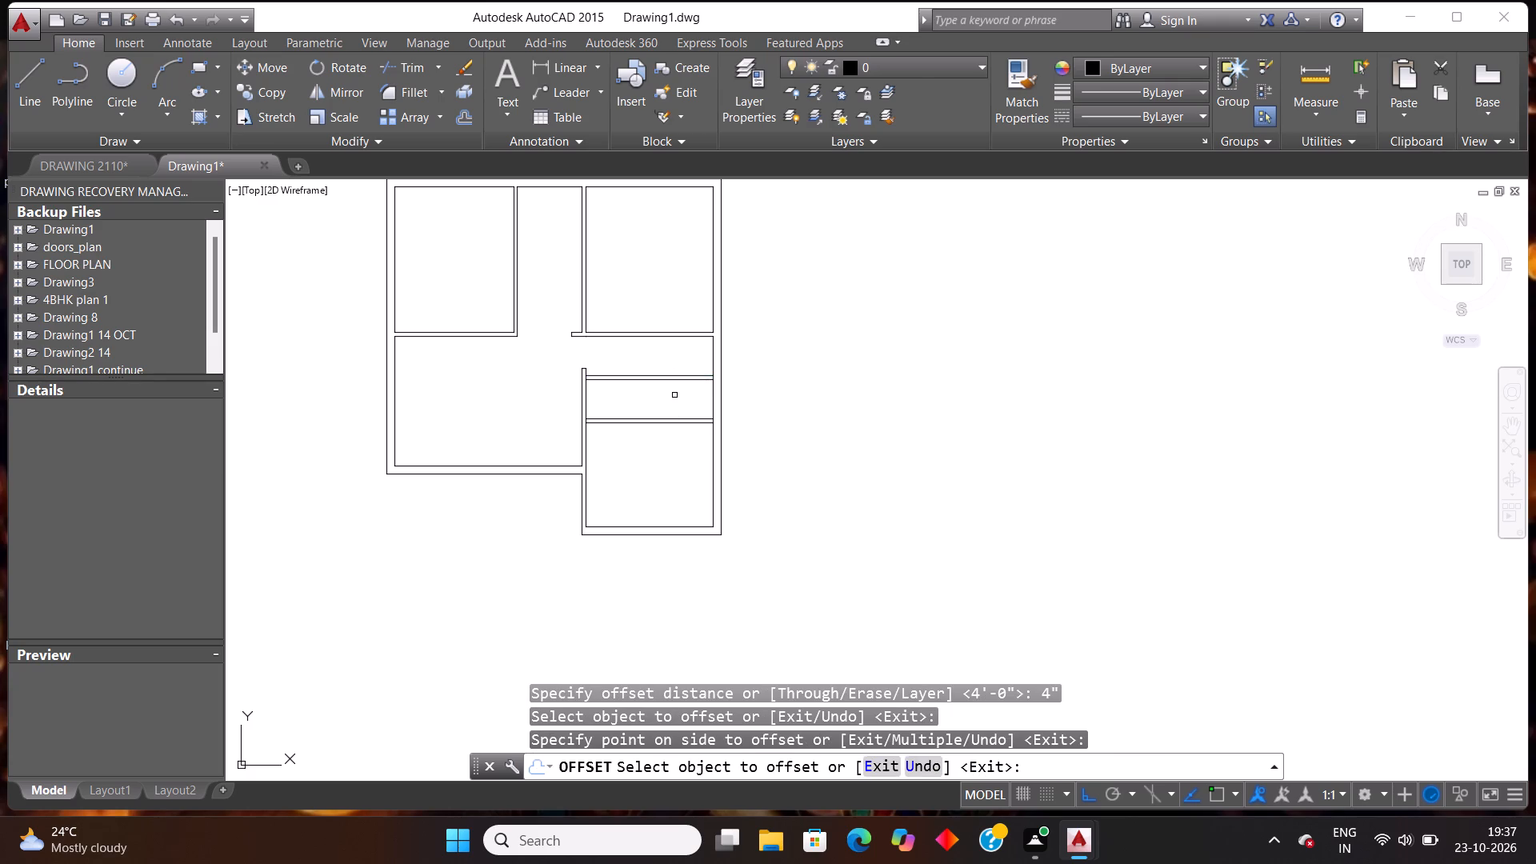
key(Escape)
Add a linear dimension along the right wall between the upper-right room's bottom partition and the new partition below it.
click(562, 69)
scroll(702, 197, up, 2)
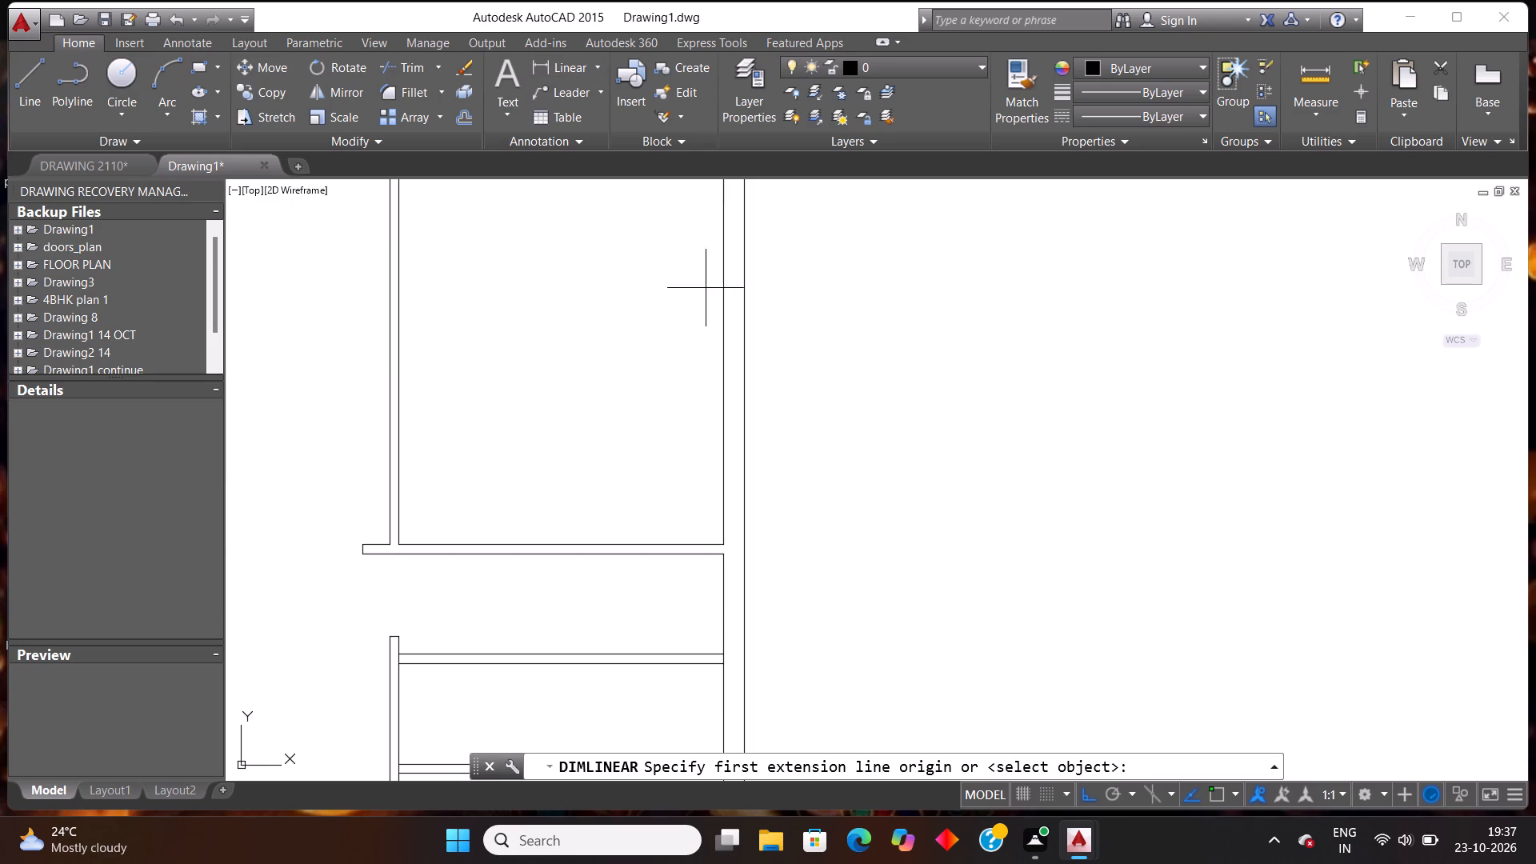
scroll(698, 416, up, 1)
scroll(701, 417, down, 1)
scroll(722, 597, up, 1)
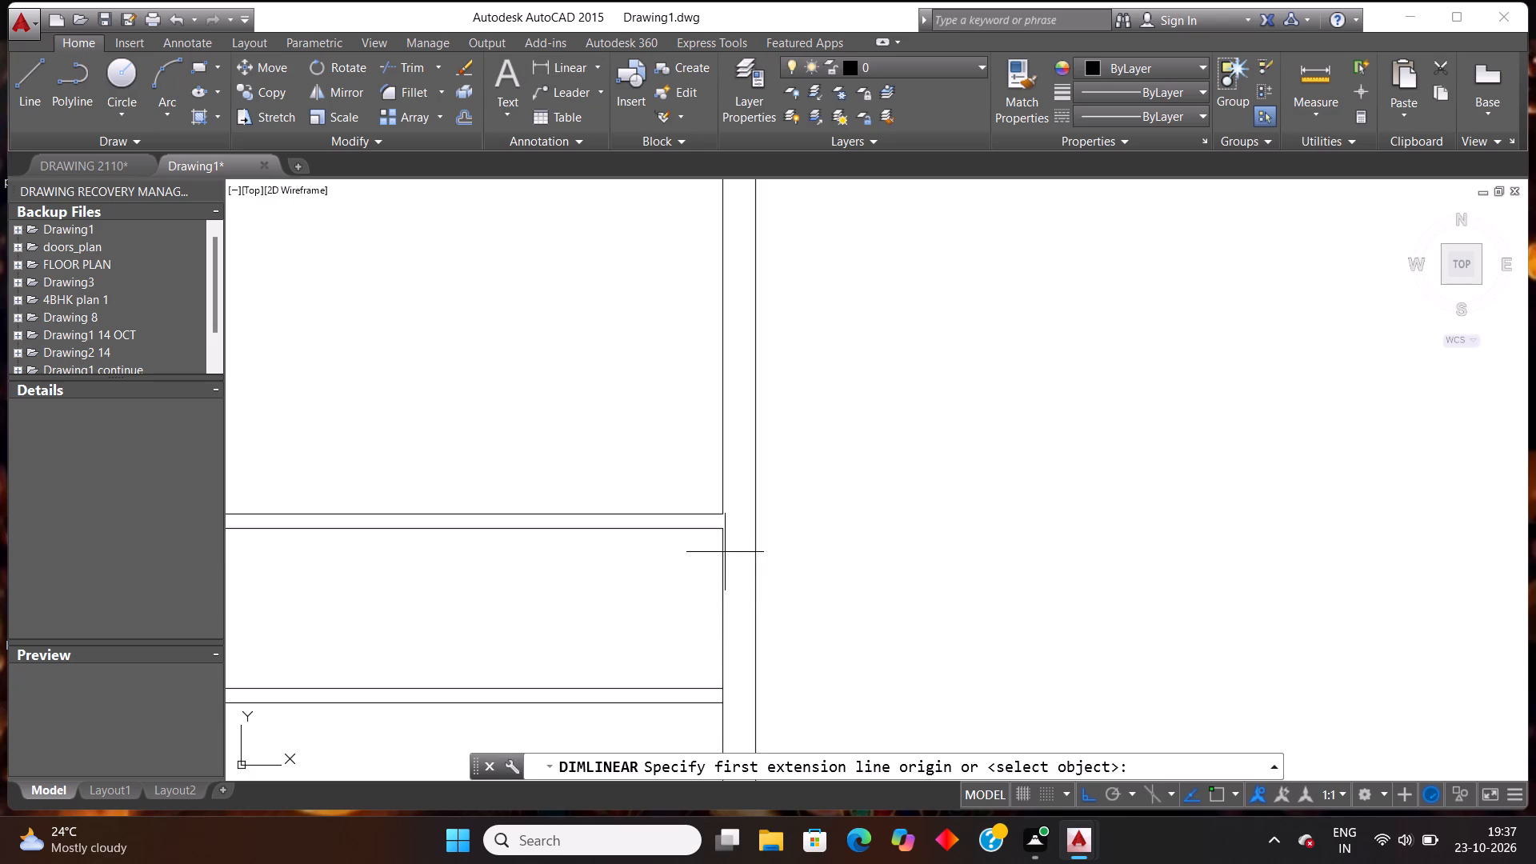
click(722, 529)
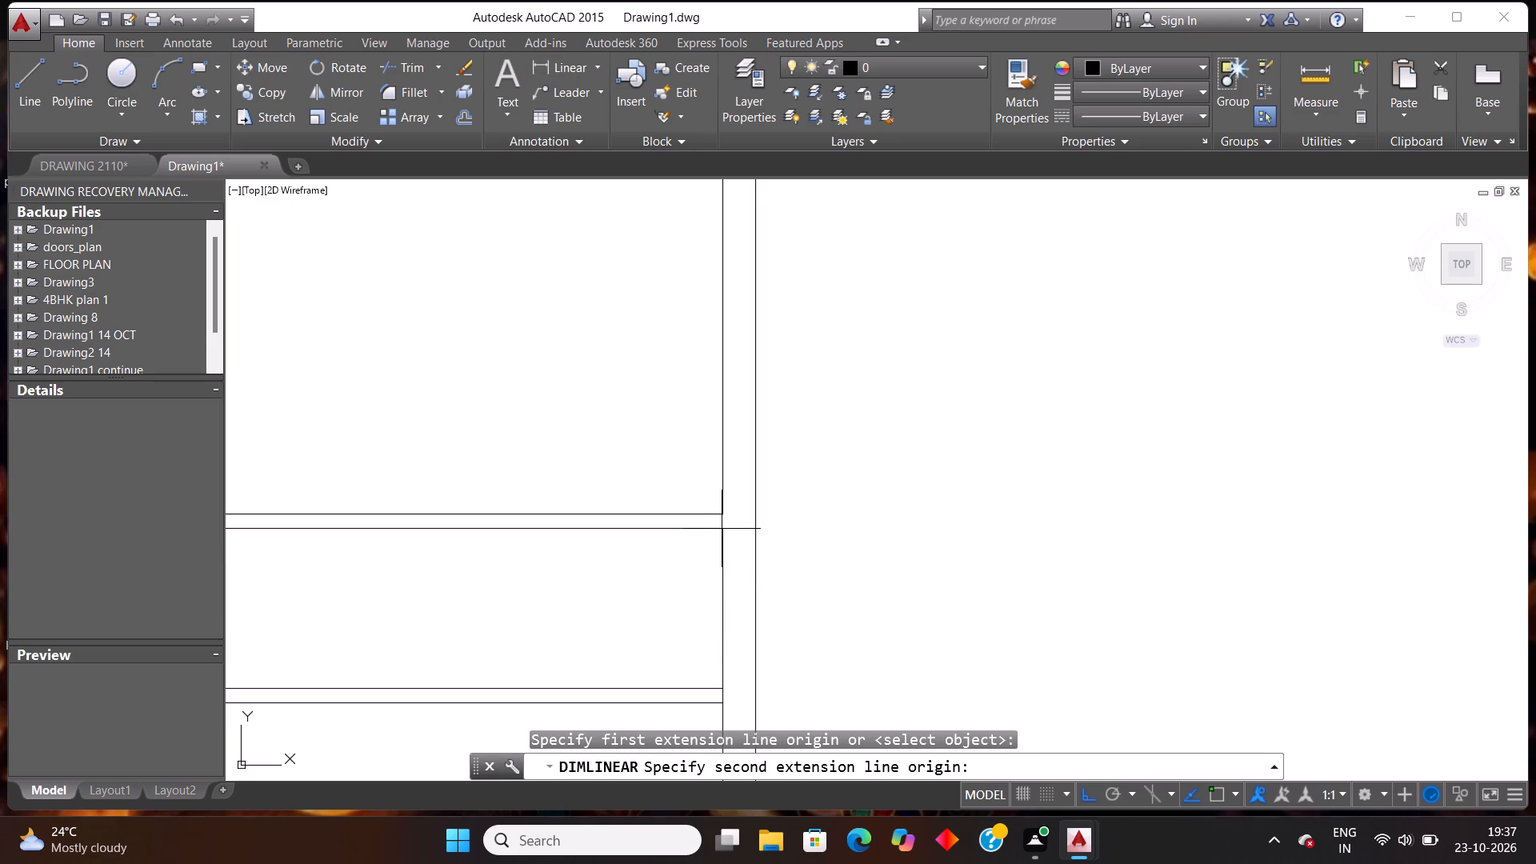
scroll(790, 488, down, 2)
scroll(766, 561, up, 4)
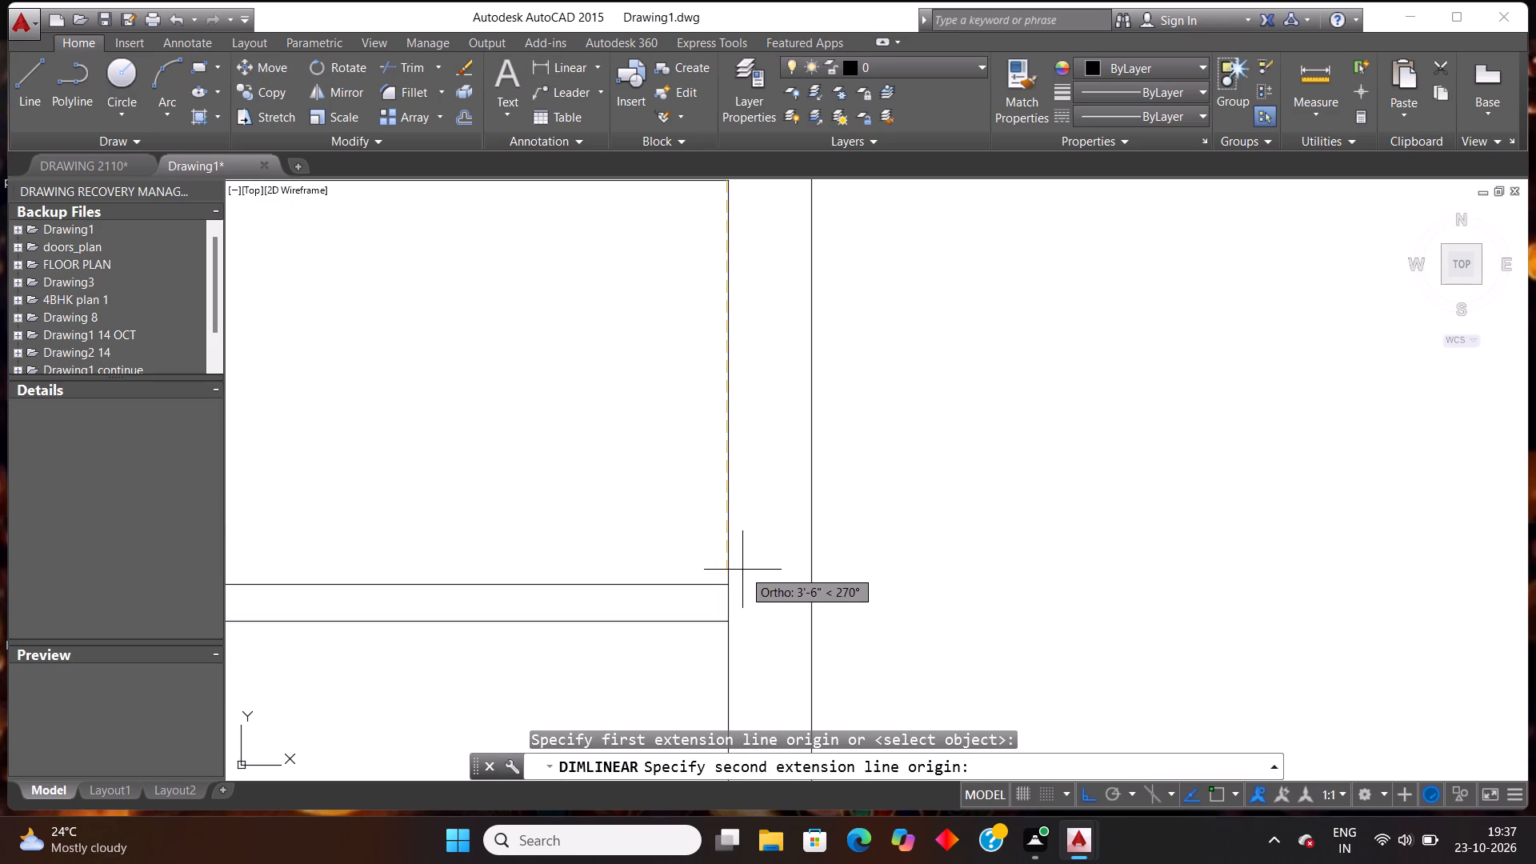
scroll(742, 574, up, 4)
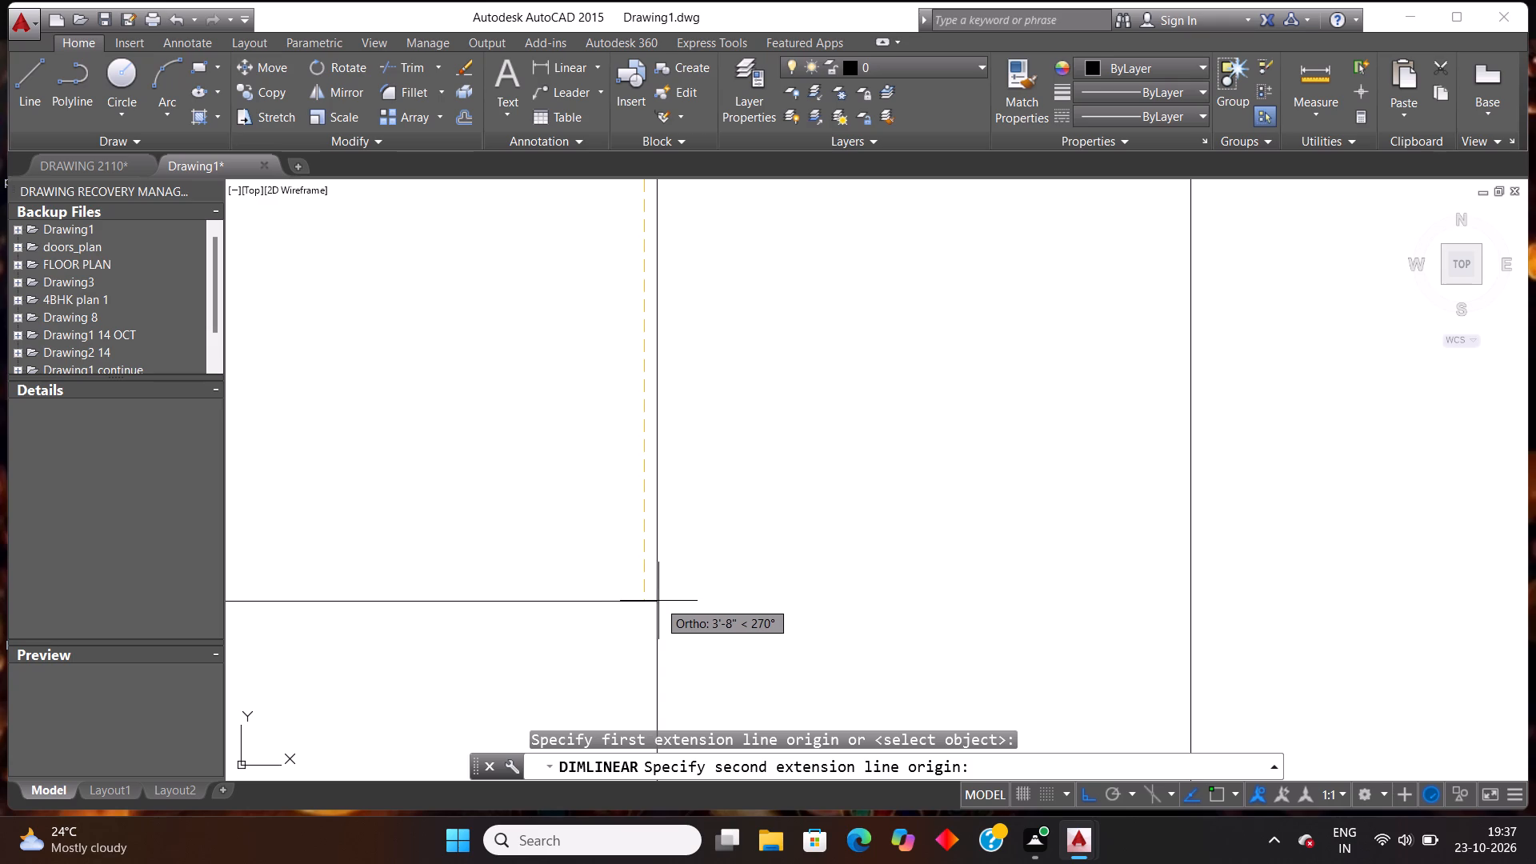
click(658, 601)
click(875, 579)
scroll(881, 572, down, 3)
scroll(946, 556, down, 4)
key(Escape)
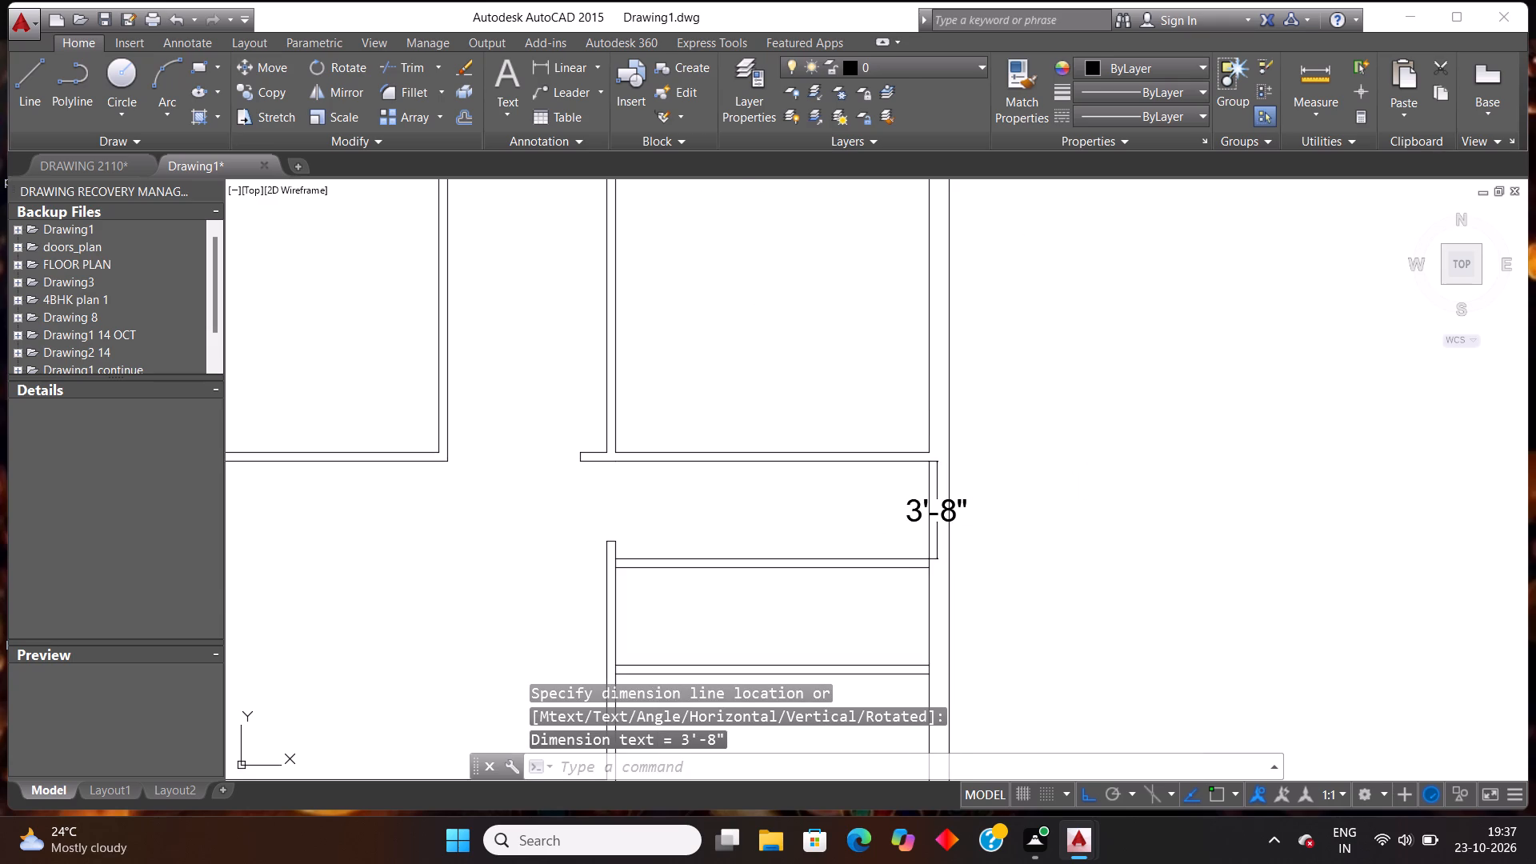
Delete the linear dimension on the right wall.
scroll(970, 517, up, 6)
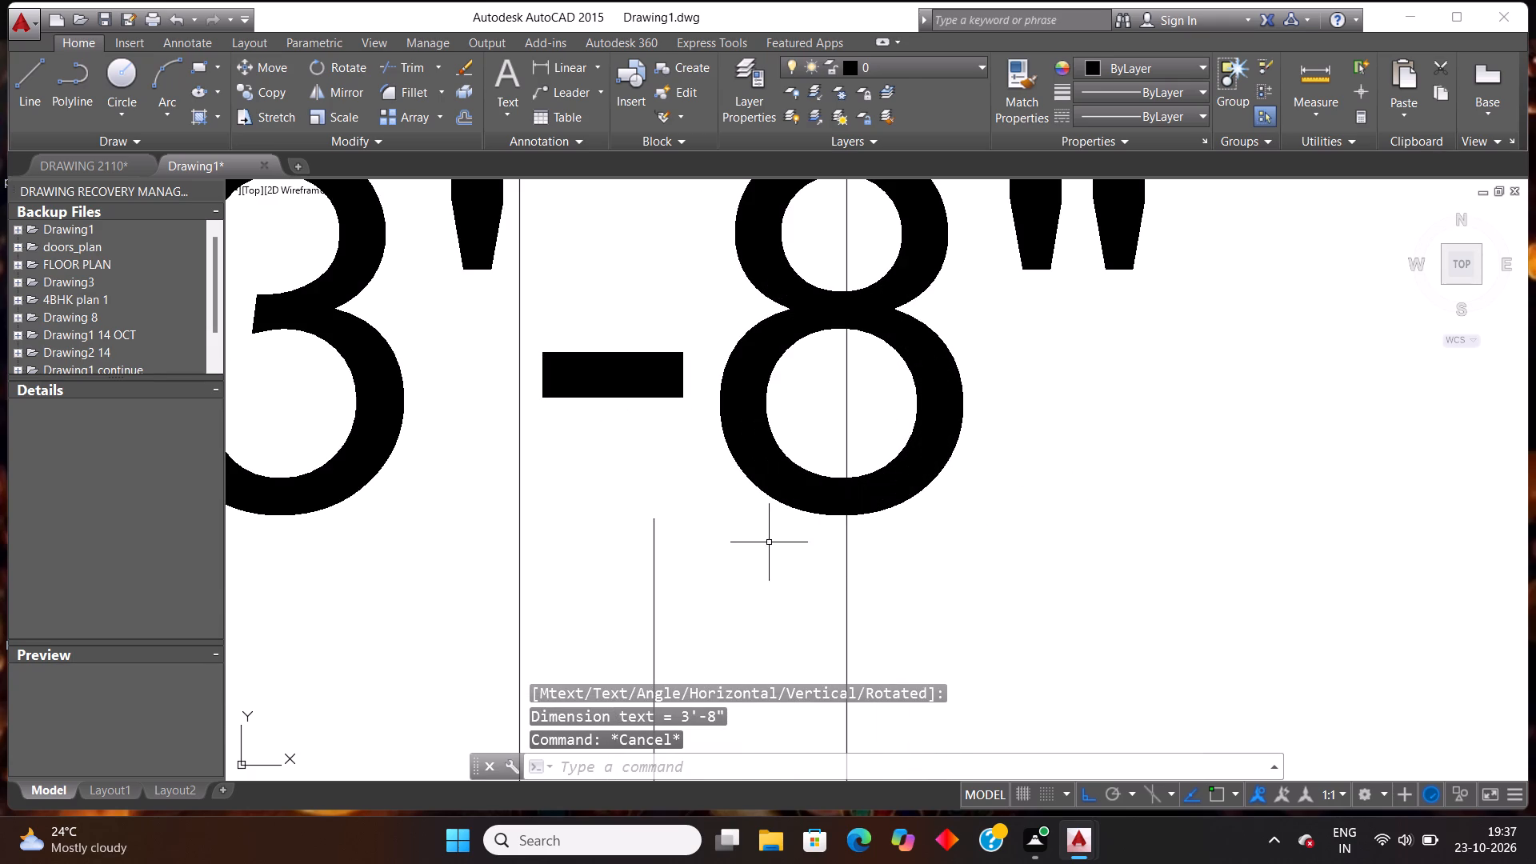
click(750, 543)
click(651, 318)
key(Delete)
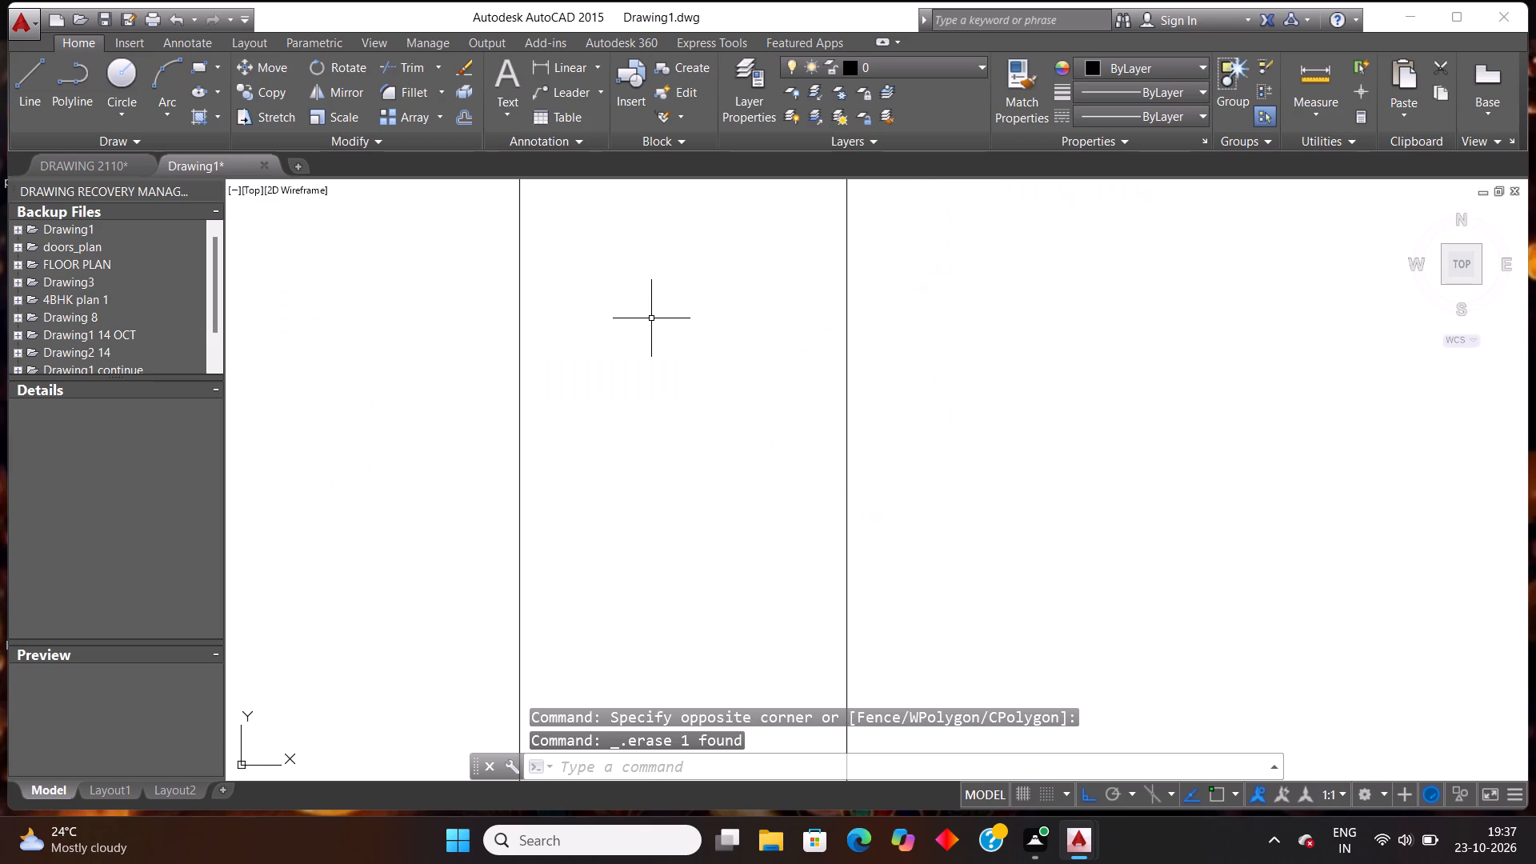
Offset the right wall's inner line 8' to the left, across the spaces below the upper-right room.
scroll(548, 346, up, 1)
scroll(550, 347, down, 12)
scroll(550, 387, up, 3)
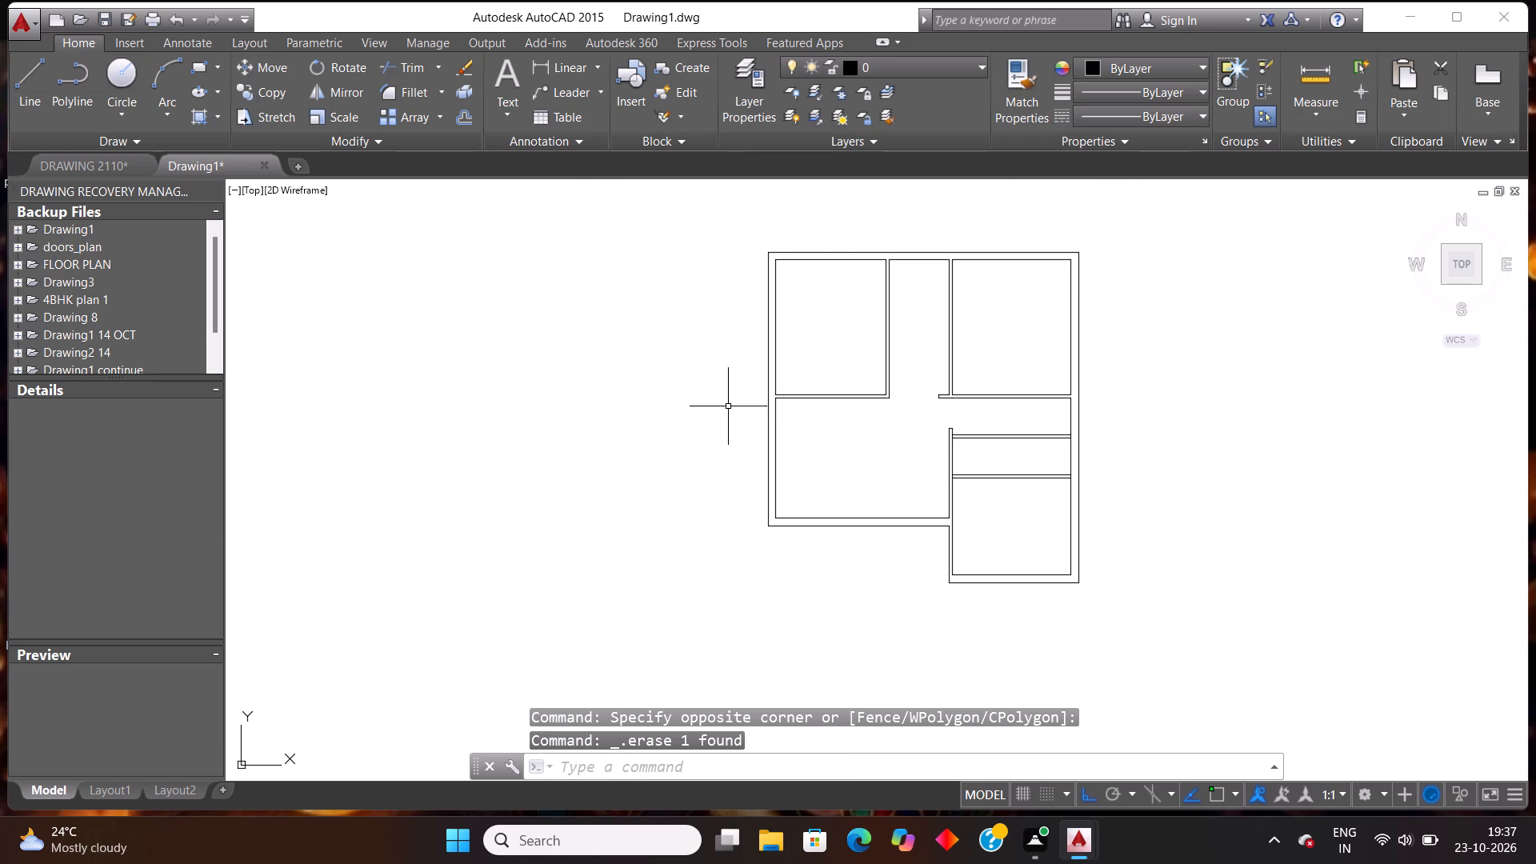
scroll(1174, 326, up, 1)
scroll(1136, 354, down, 1)
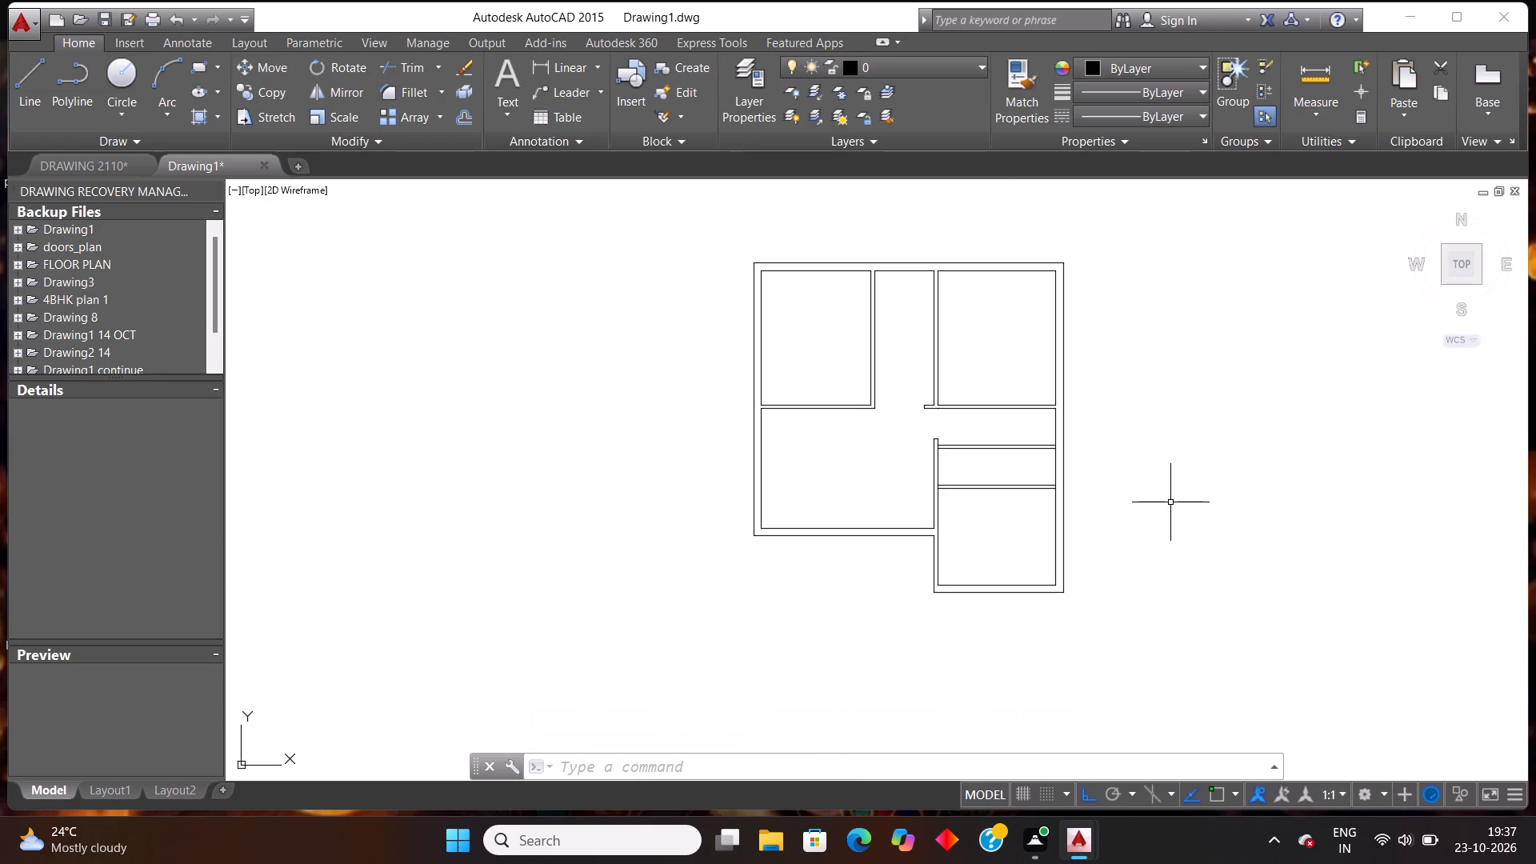
scroll(1170, 502, up, 1)
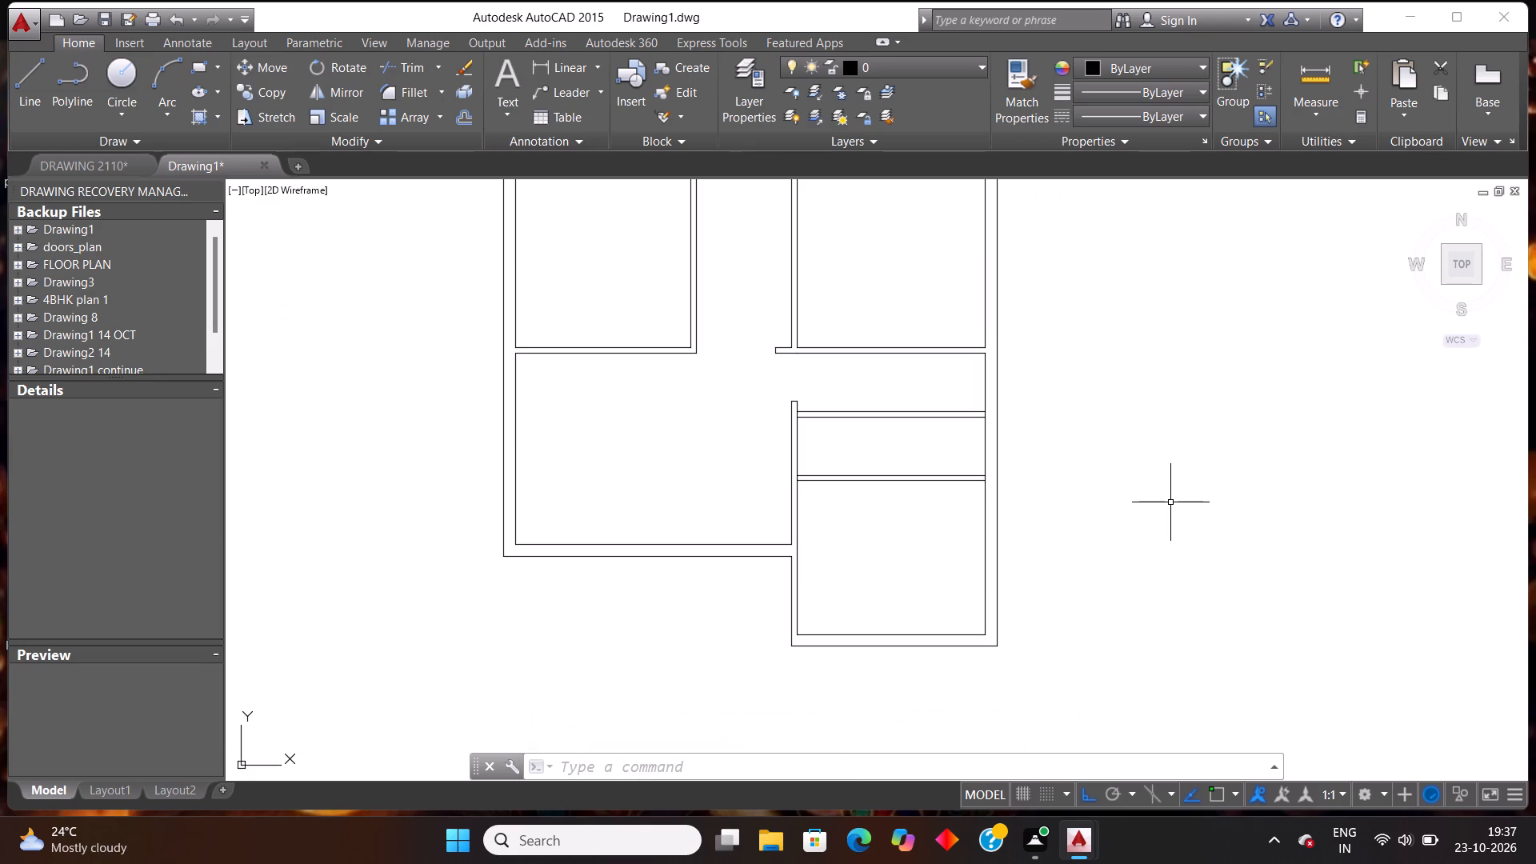
key(Escape)
text(off)
key(Return)
text(8')
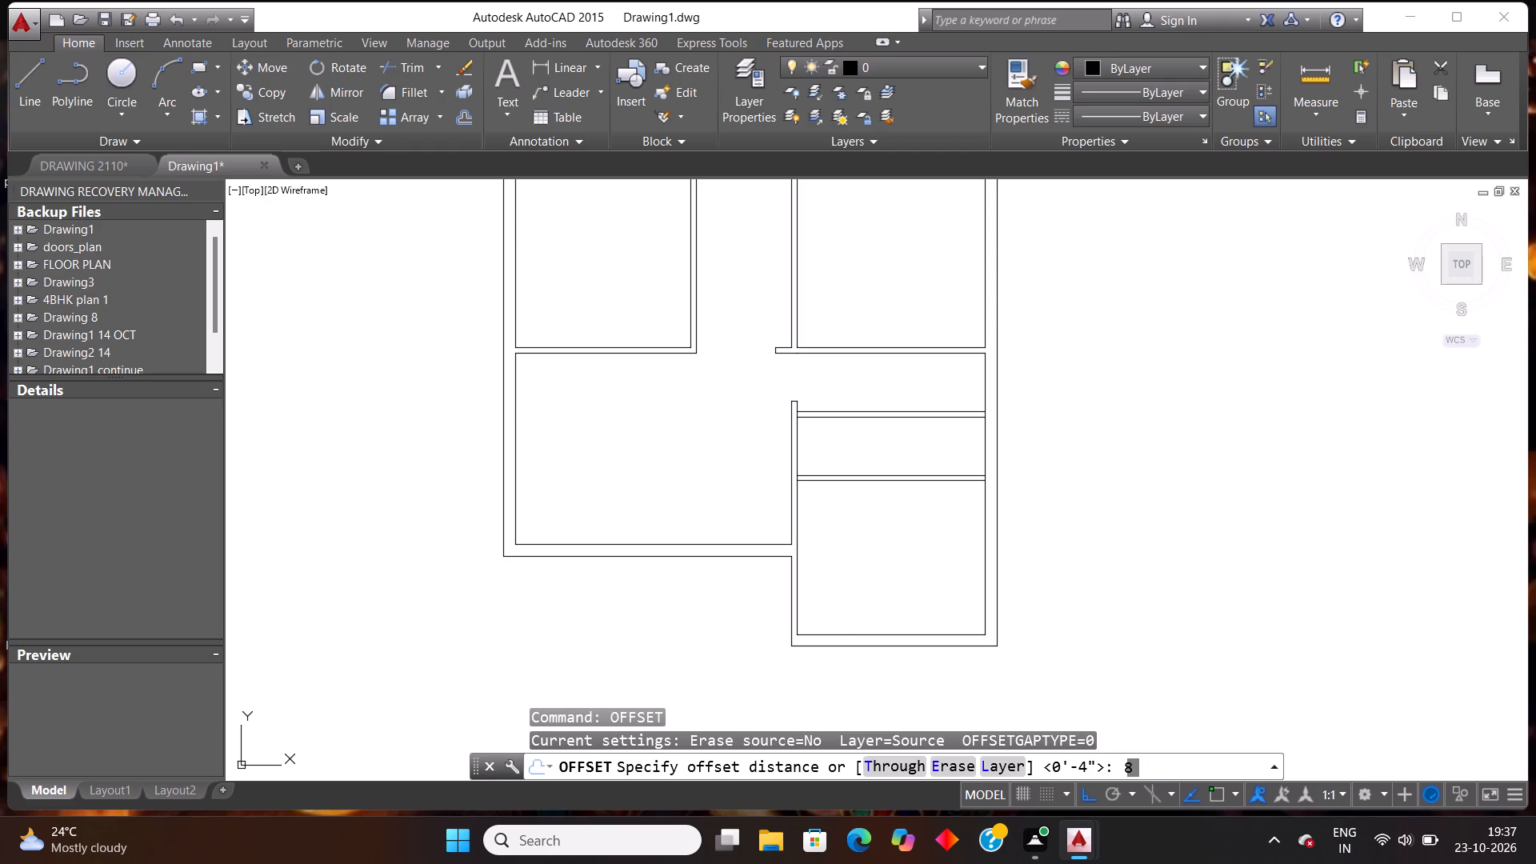
key(Return)
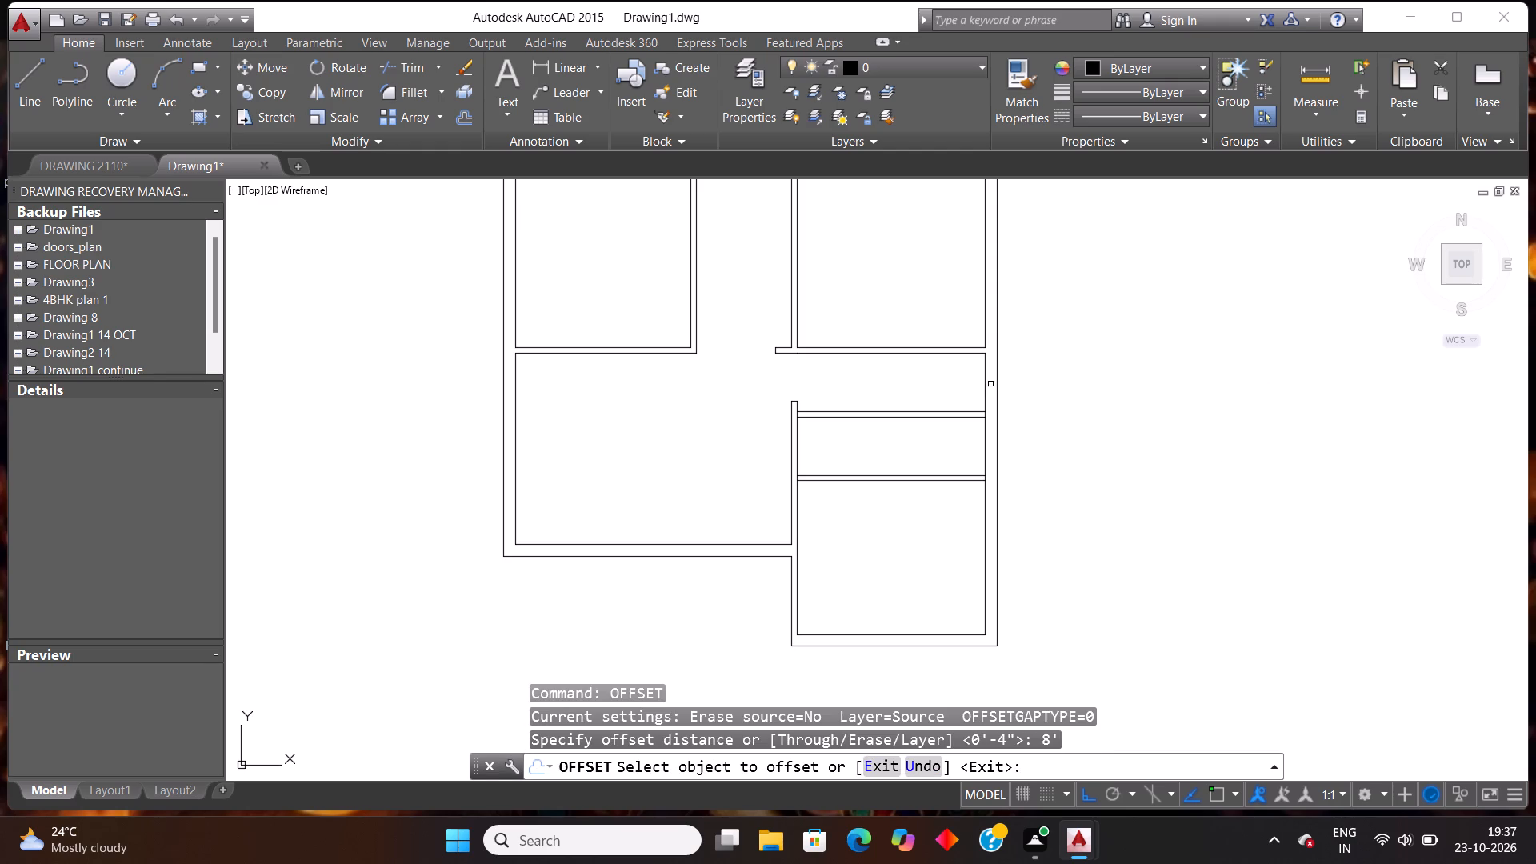
click(985, 386)
click(888, 550)
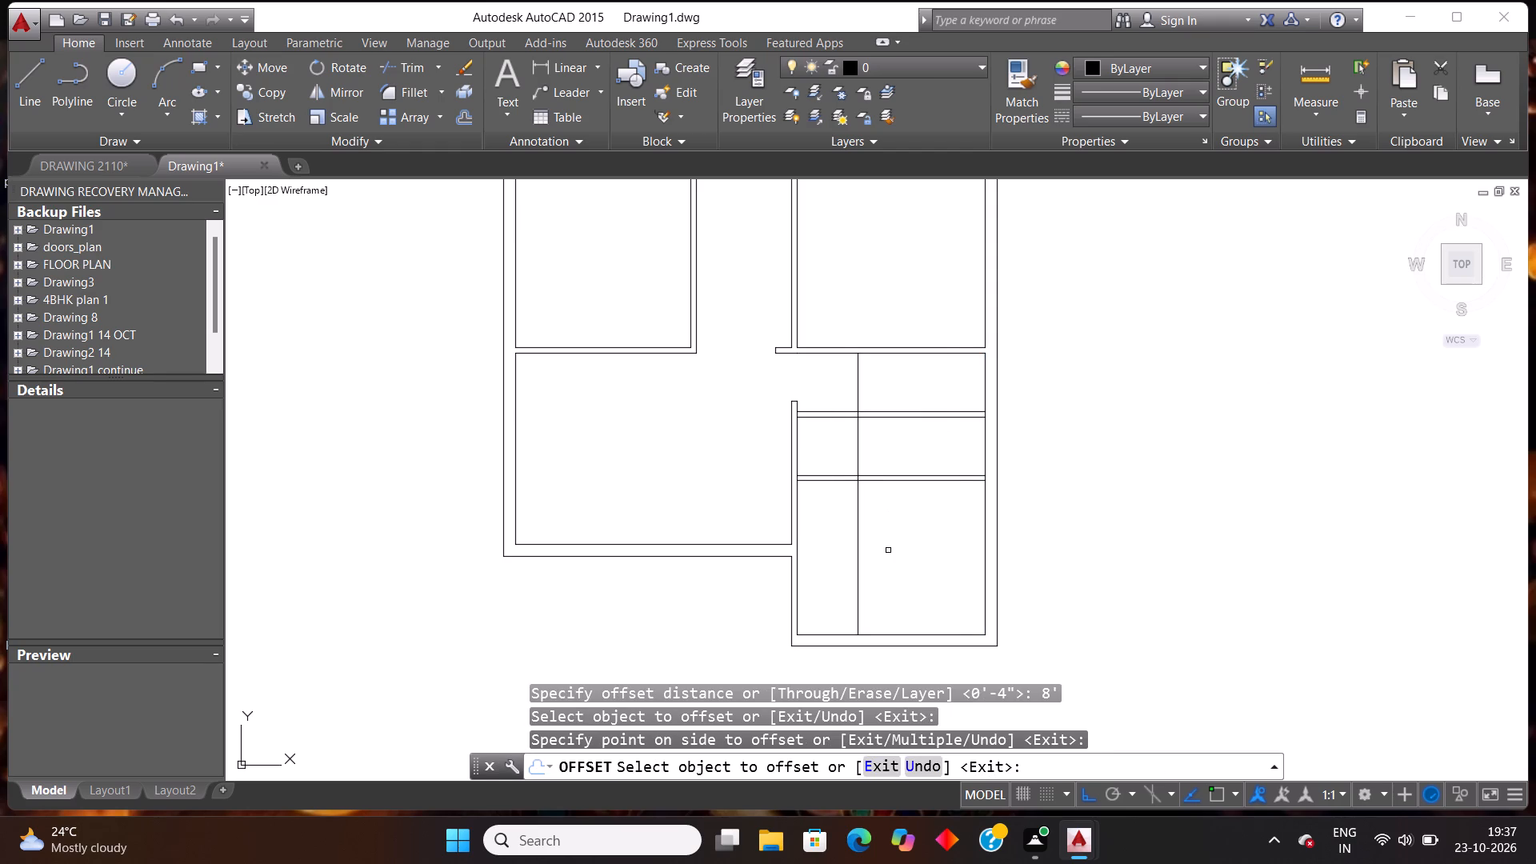
key(Escape)
Offset the new vertical line 4" to the left to form a vertical partition.
text(off)
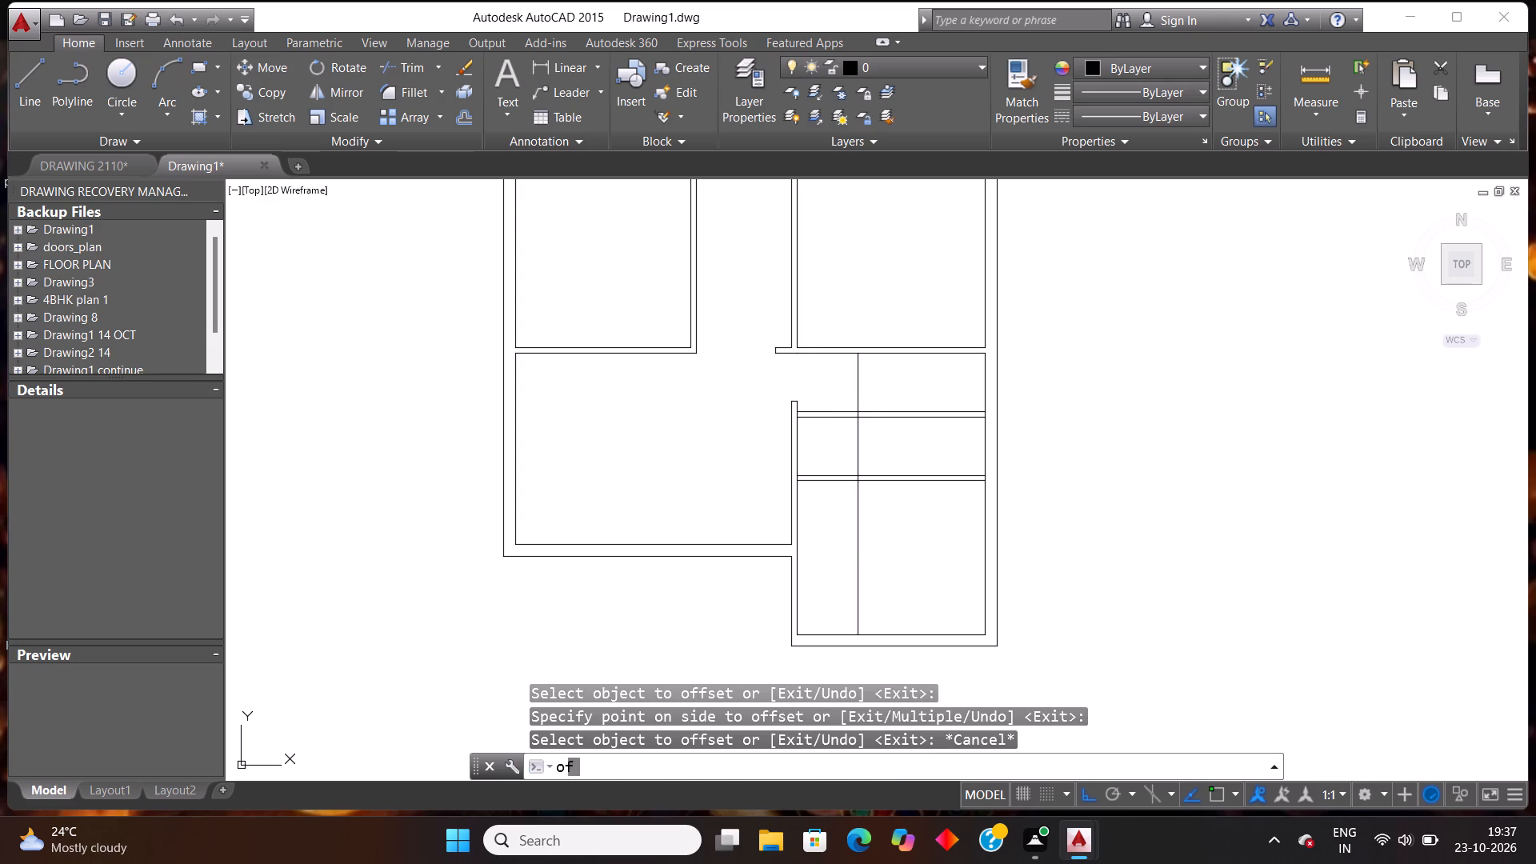
key(Return)
text(4")
key(Return)
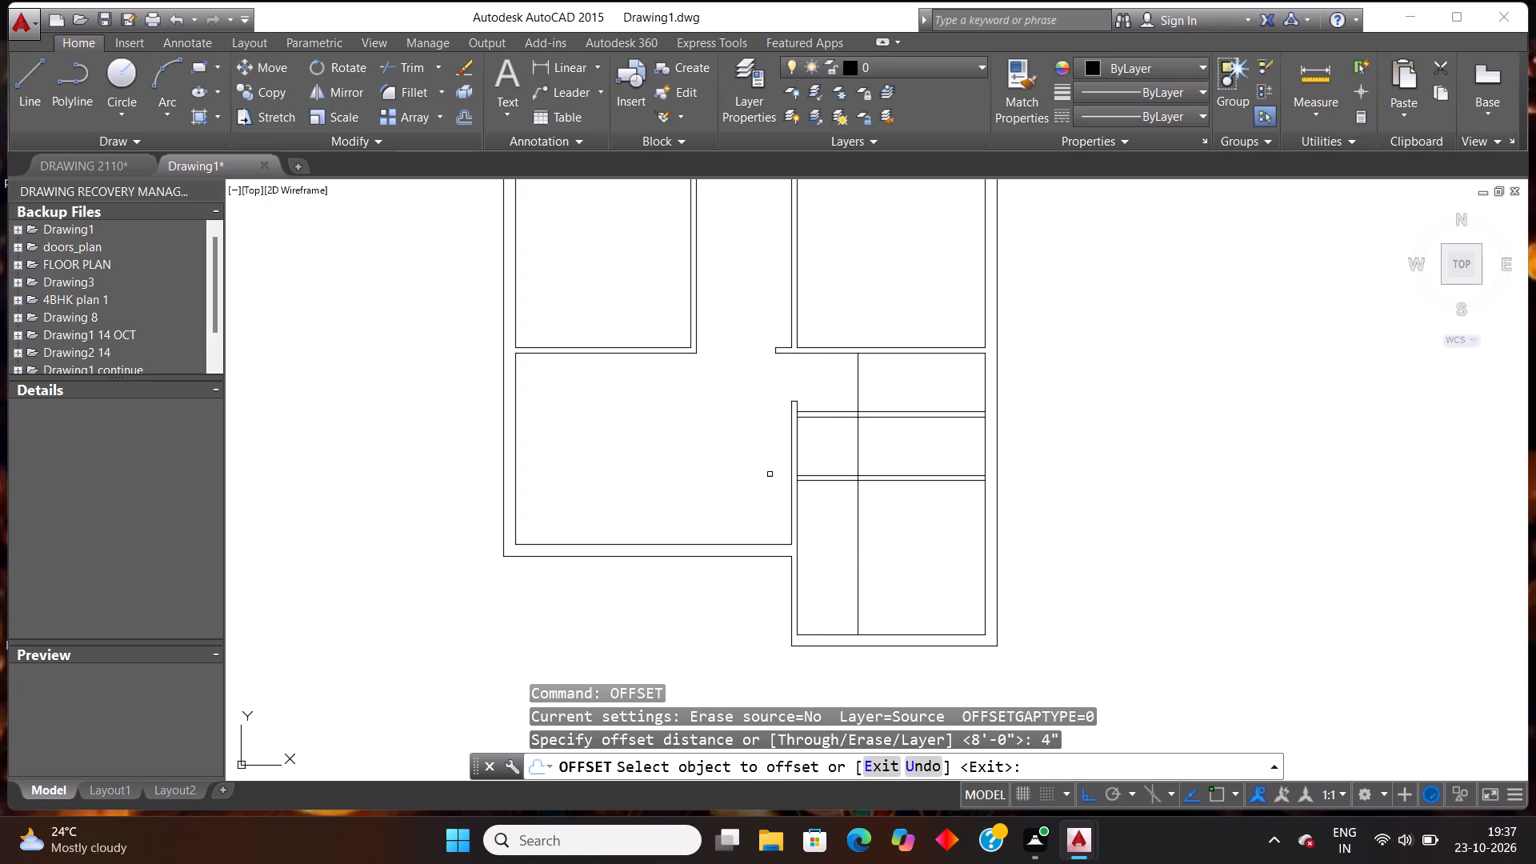
click(859, 450)
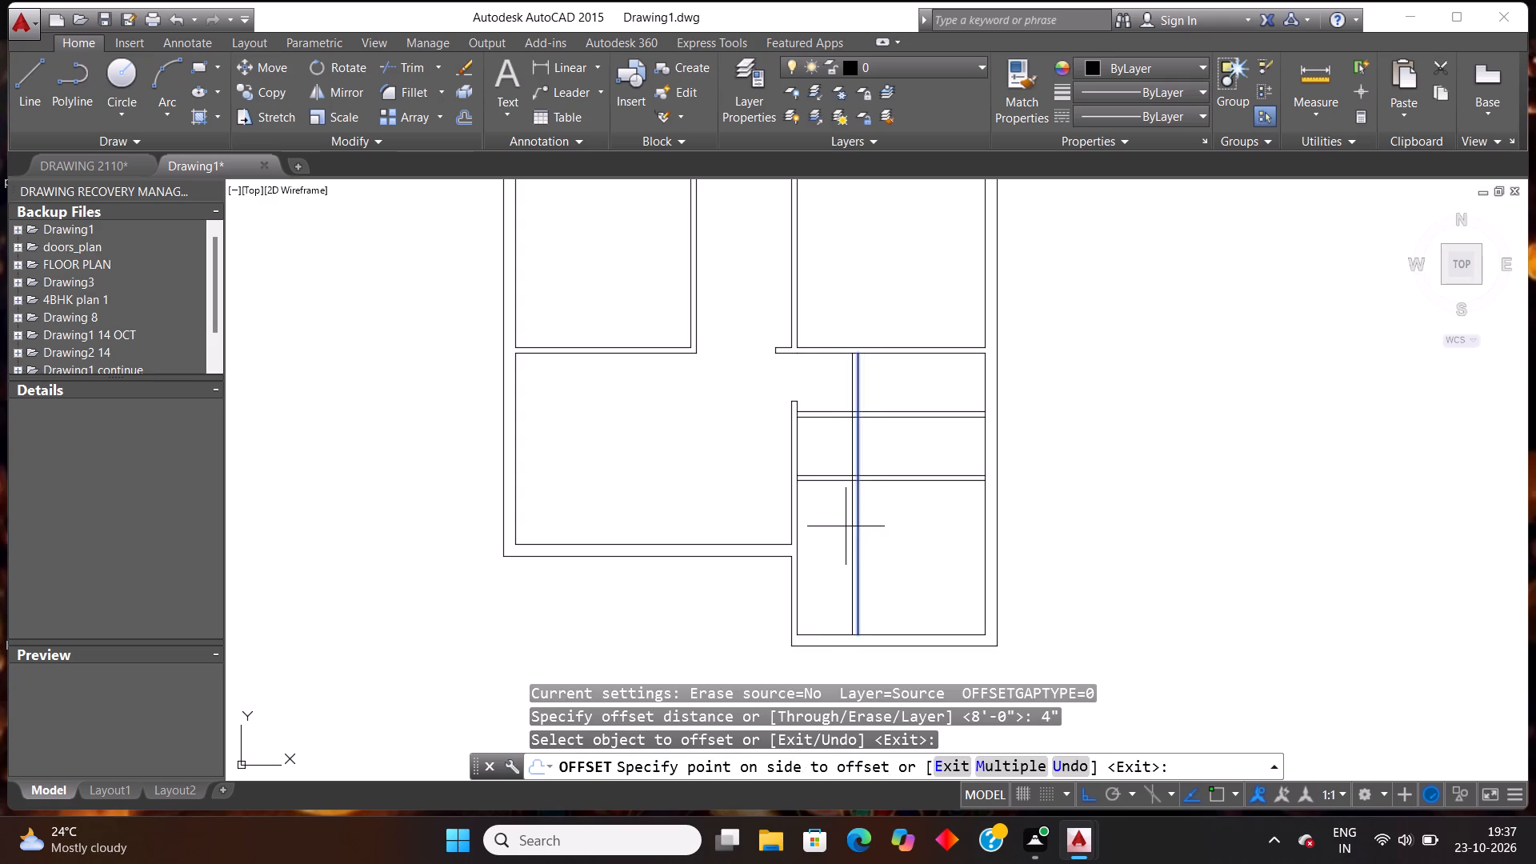
click(844, 528)
key(Escape)
key(Escape)
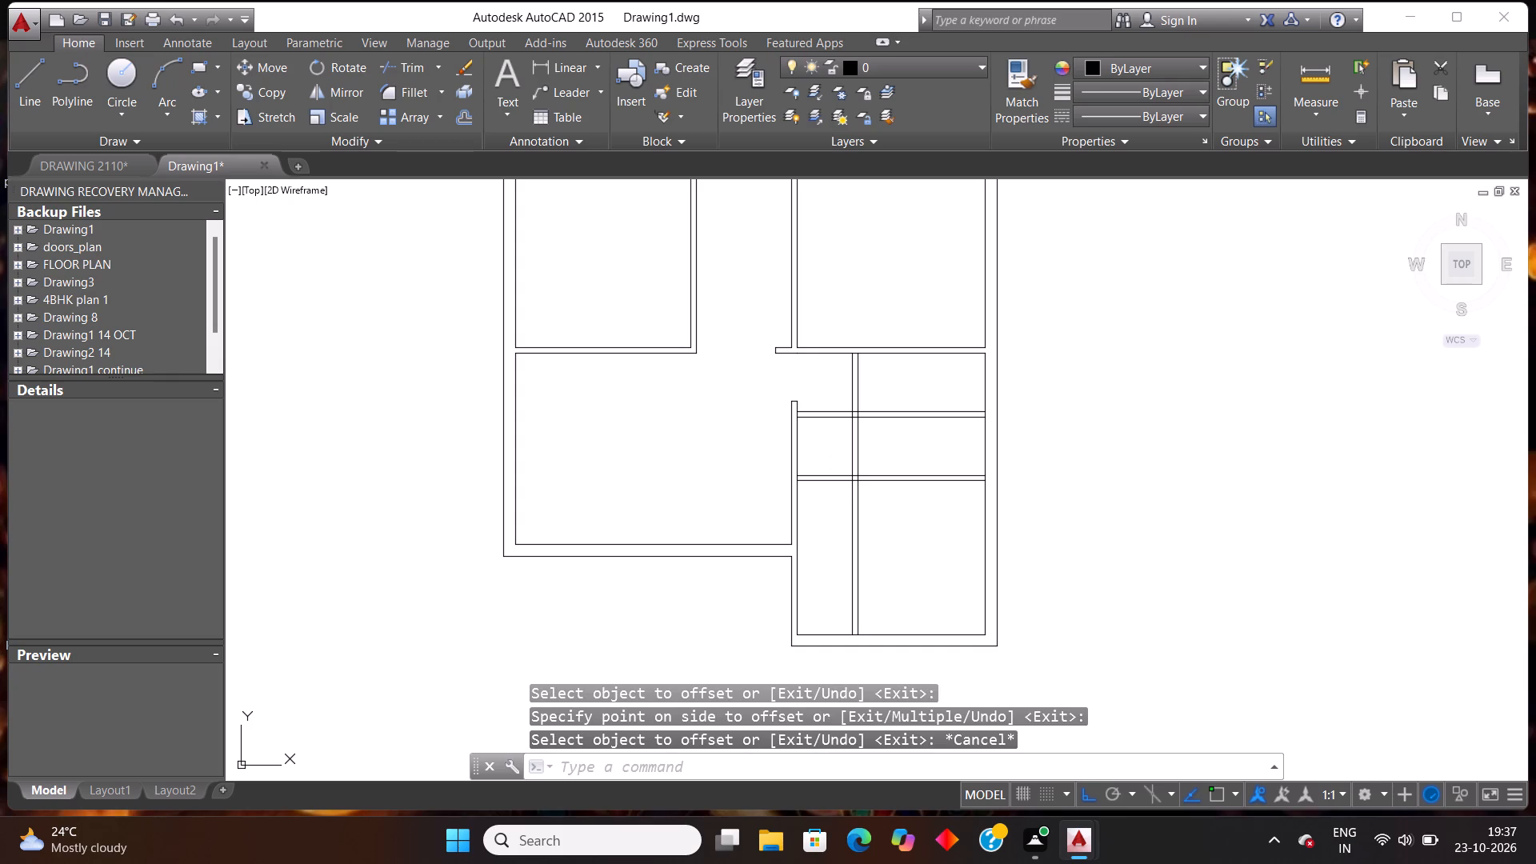
Trim the new vertical partition's lines between the two lower horizontal partitions and inside the lower-right room.
text(tr)
key(Return)
key(Return)
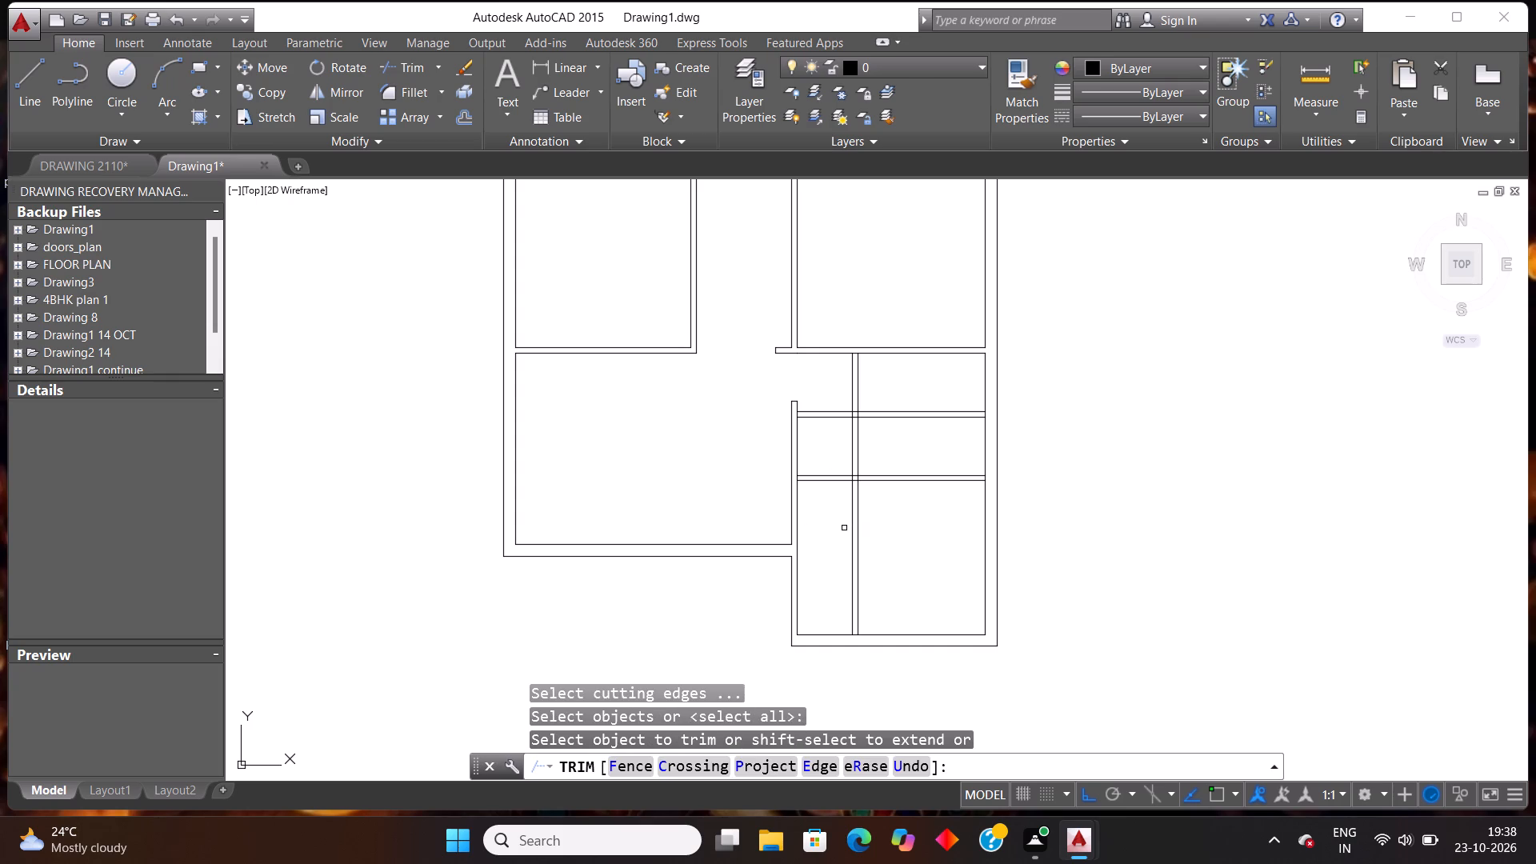
scroll(844, 520, up, 1)
click(822, 414)
click(945, 377)
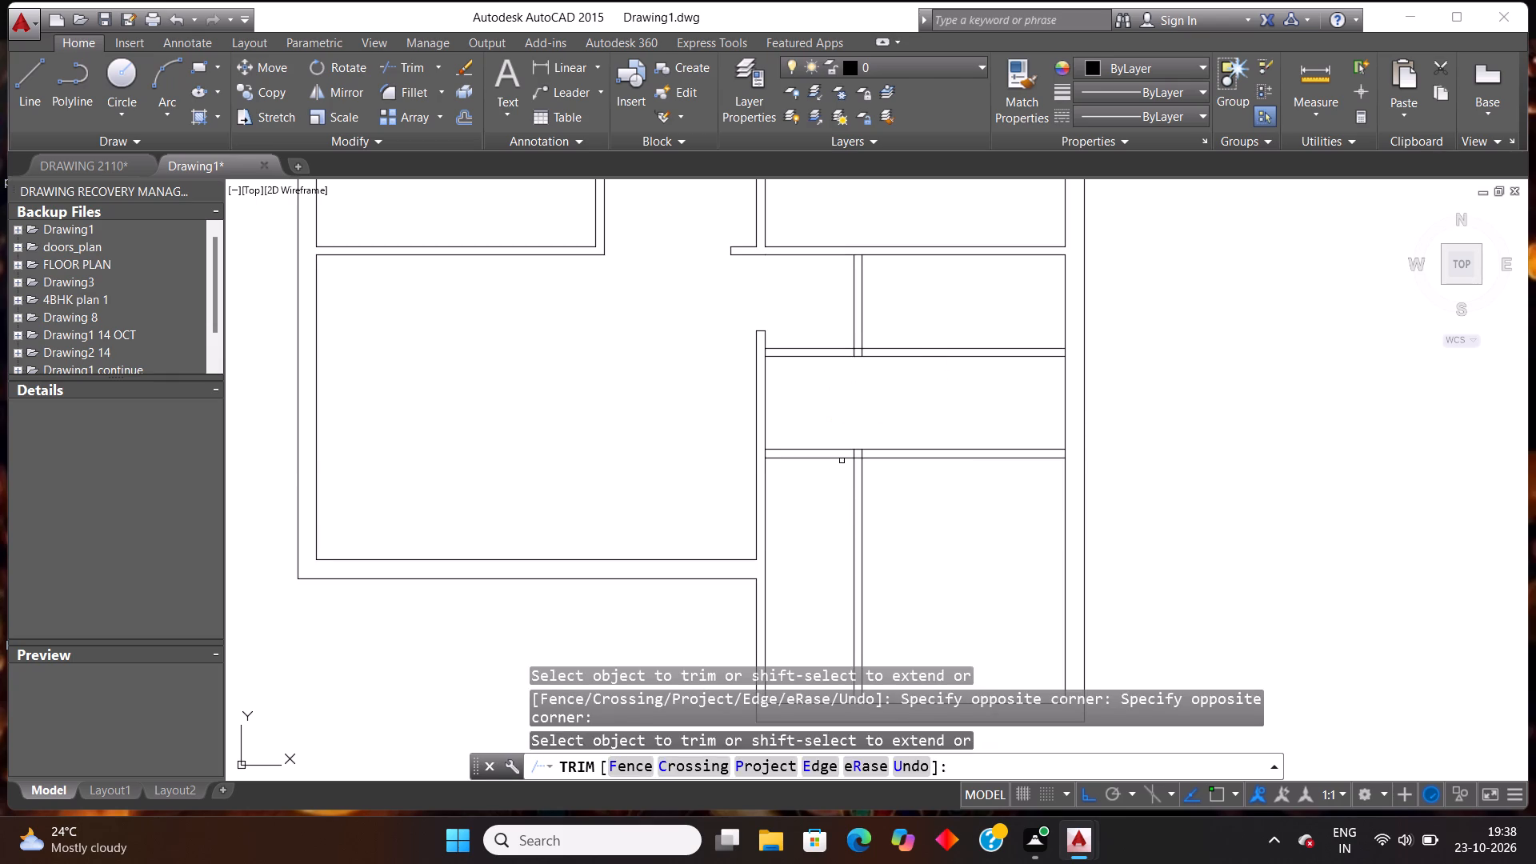
click(818, 541)
click(902, 516)
scroll(843, 400, down, 2)
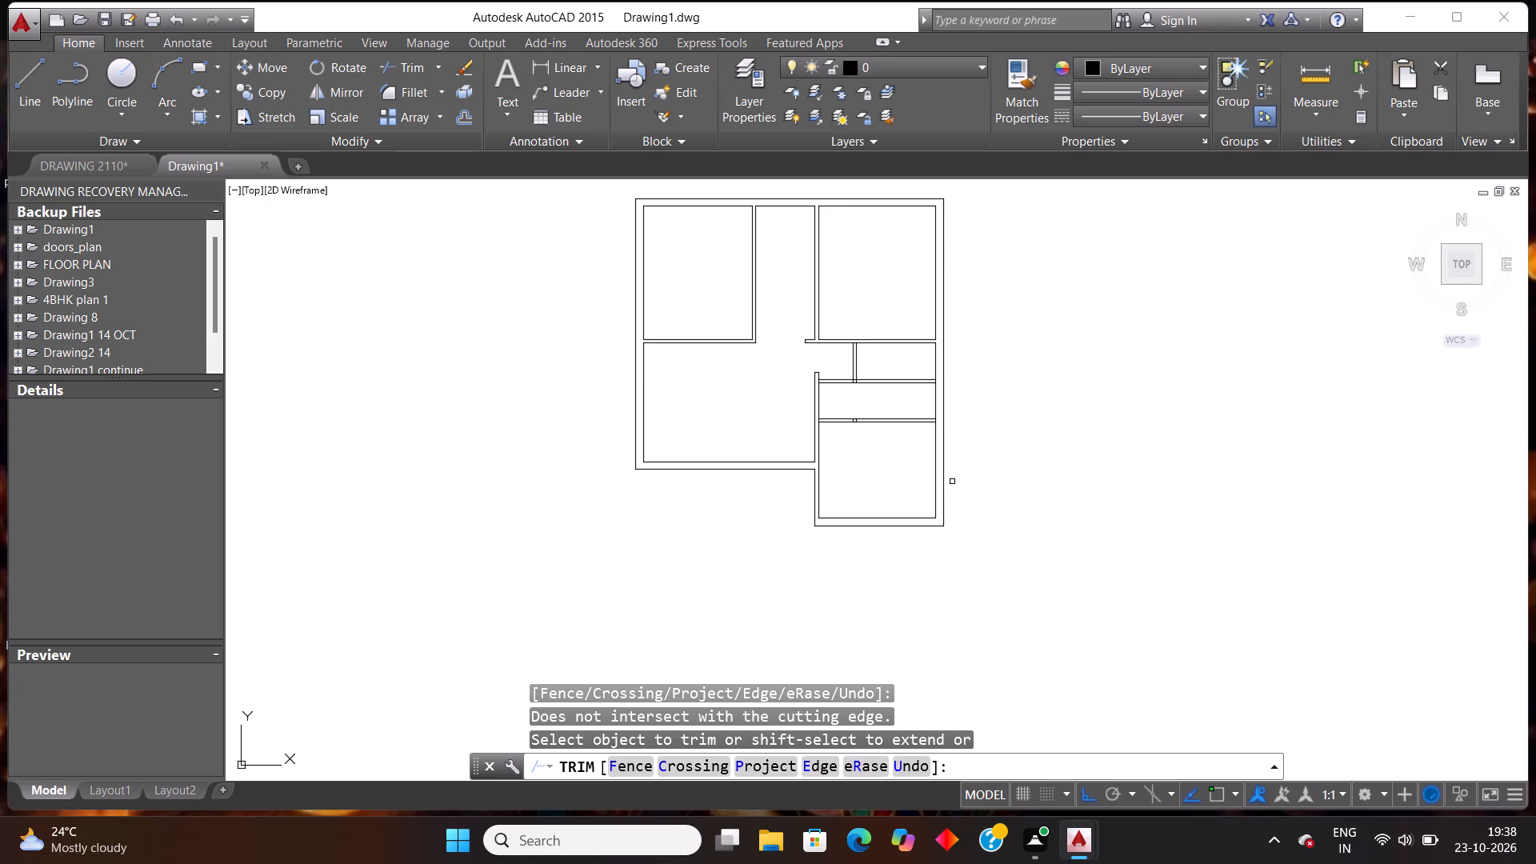
scroll(878, 402, up, 1)
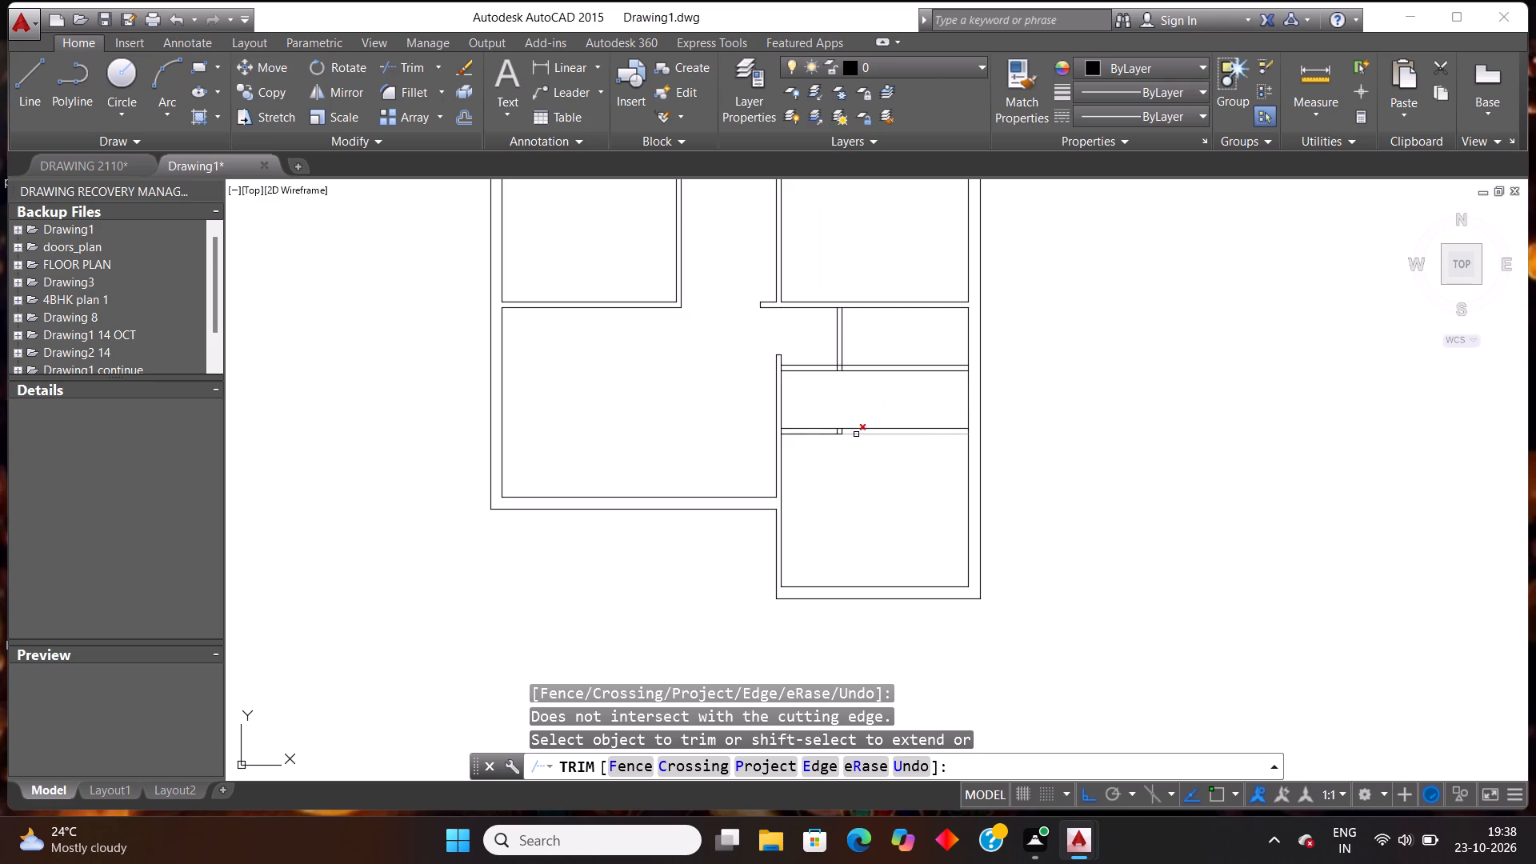
key(Escape)
key(Escape)
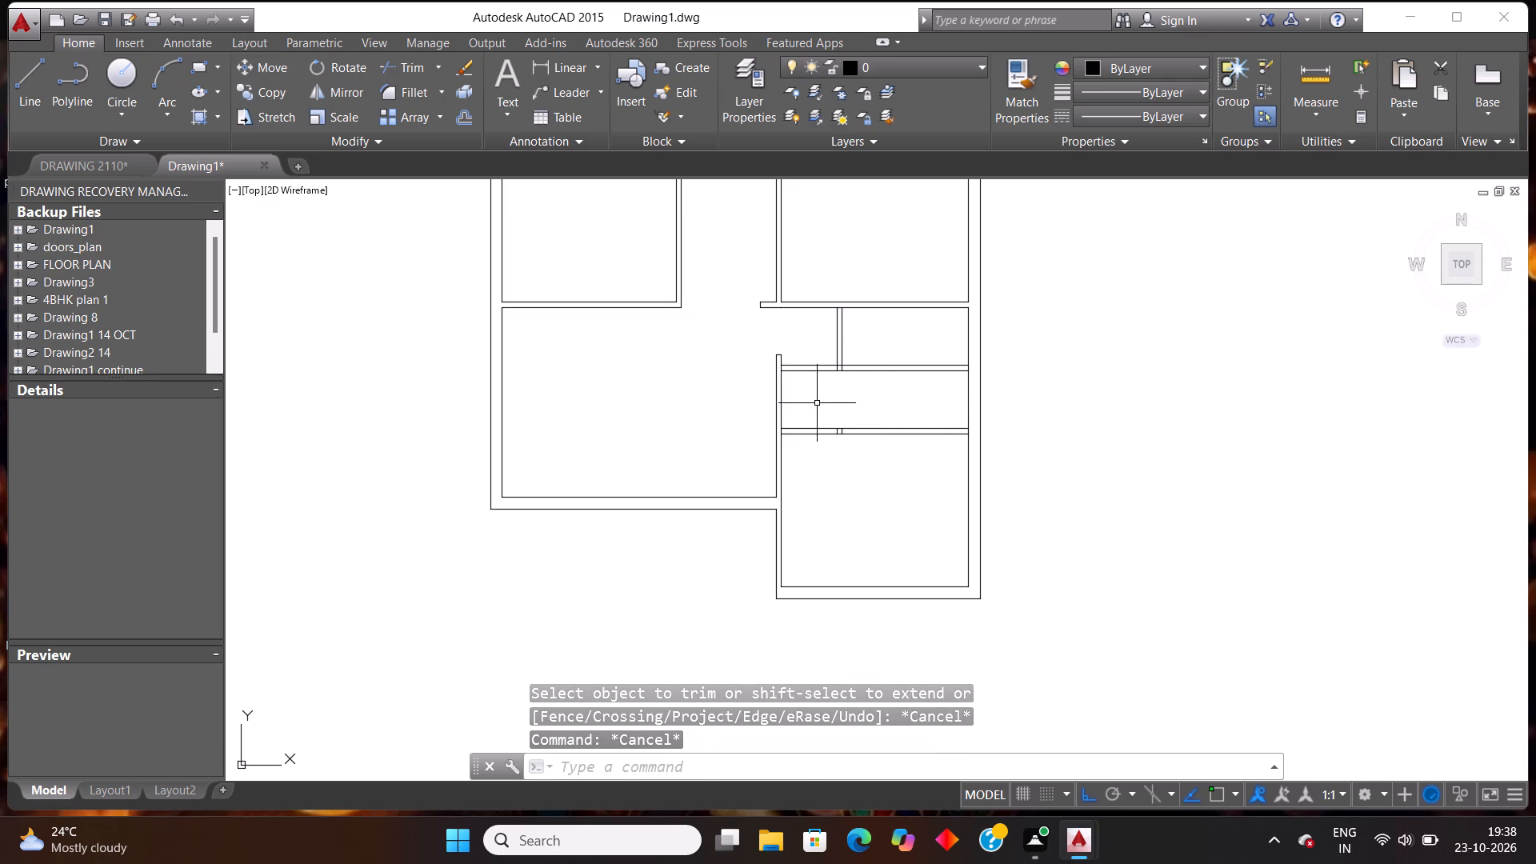
Erase the two leftover short vertical segments inside the lower-right room's upper partition.
scroll(817, 403, up, 2)
scroll(872, 472, up, 3)
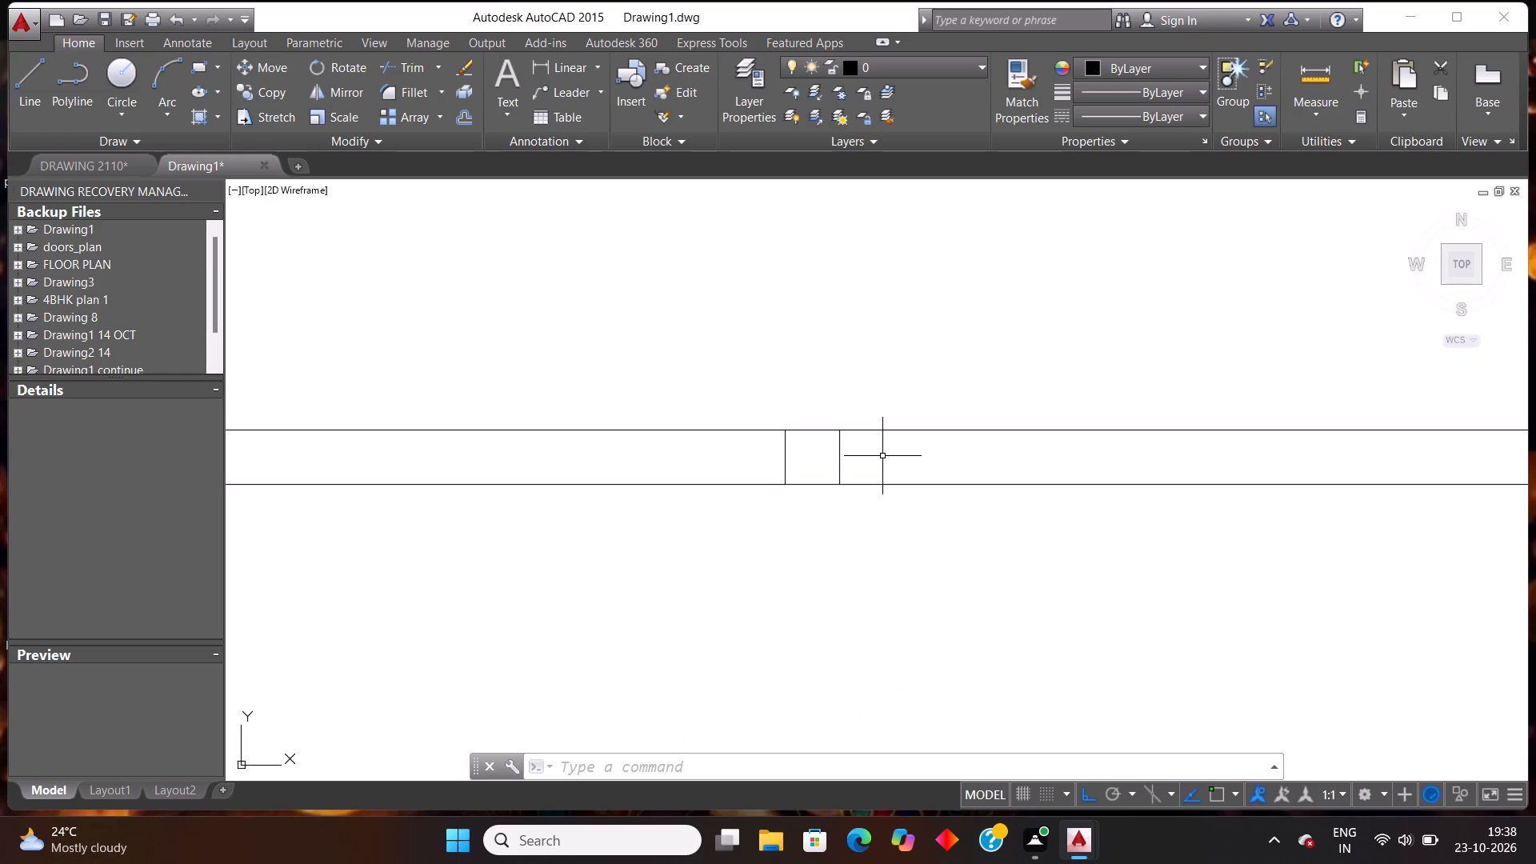
scroll(883, 458, up, 2)
click(906, 459)
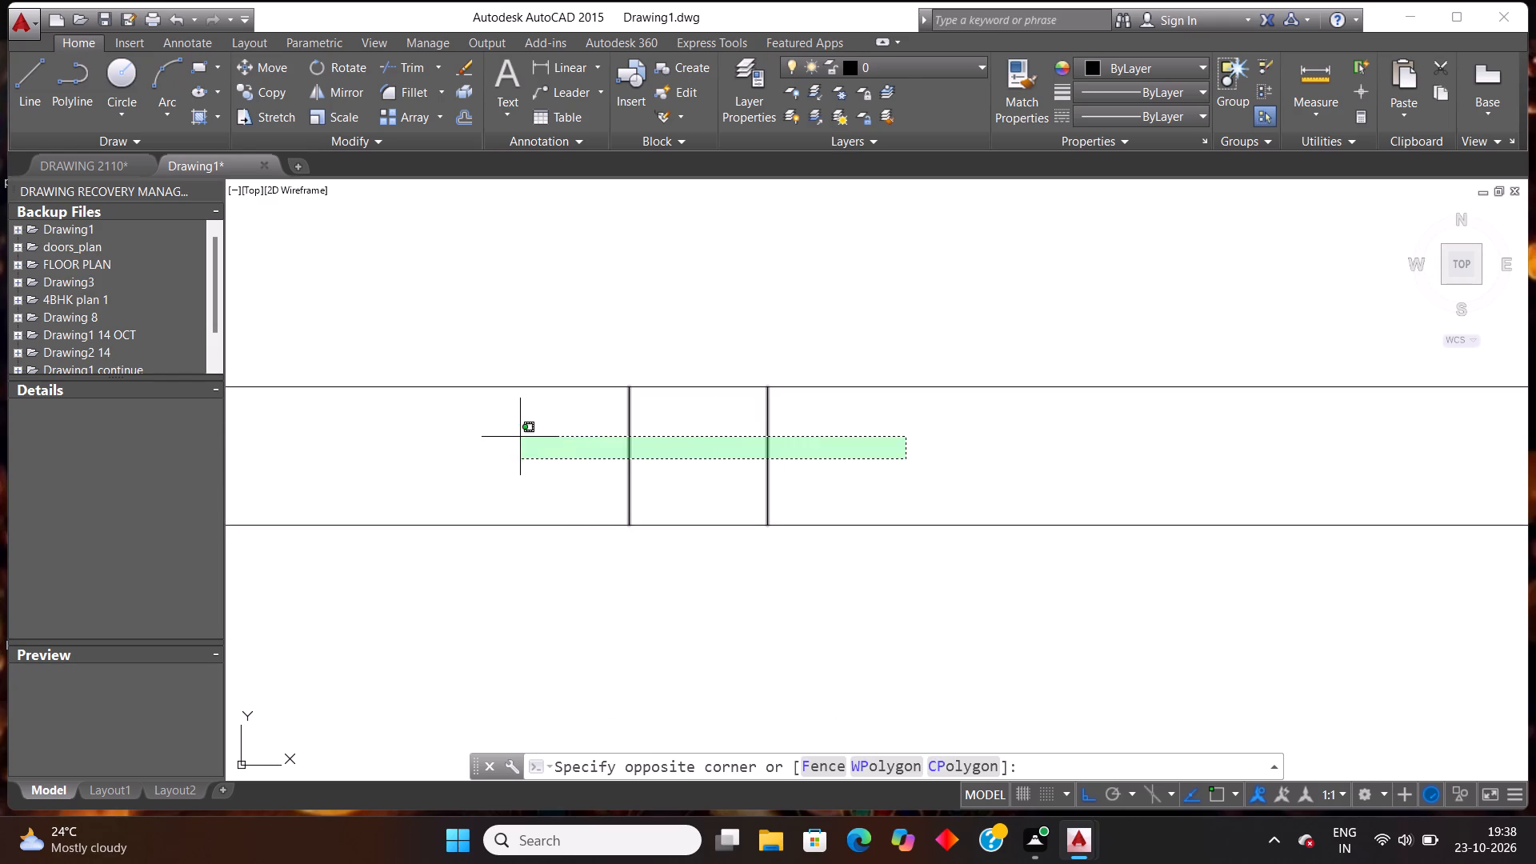
click(518, 436)
key(Delete)
scroll(508, 452, down, 3)
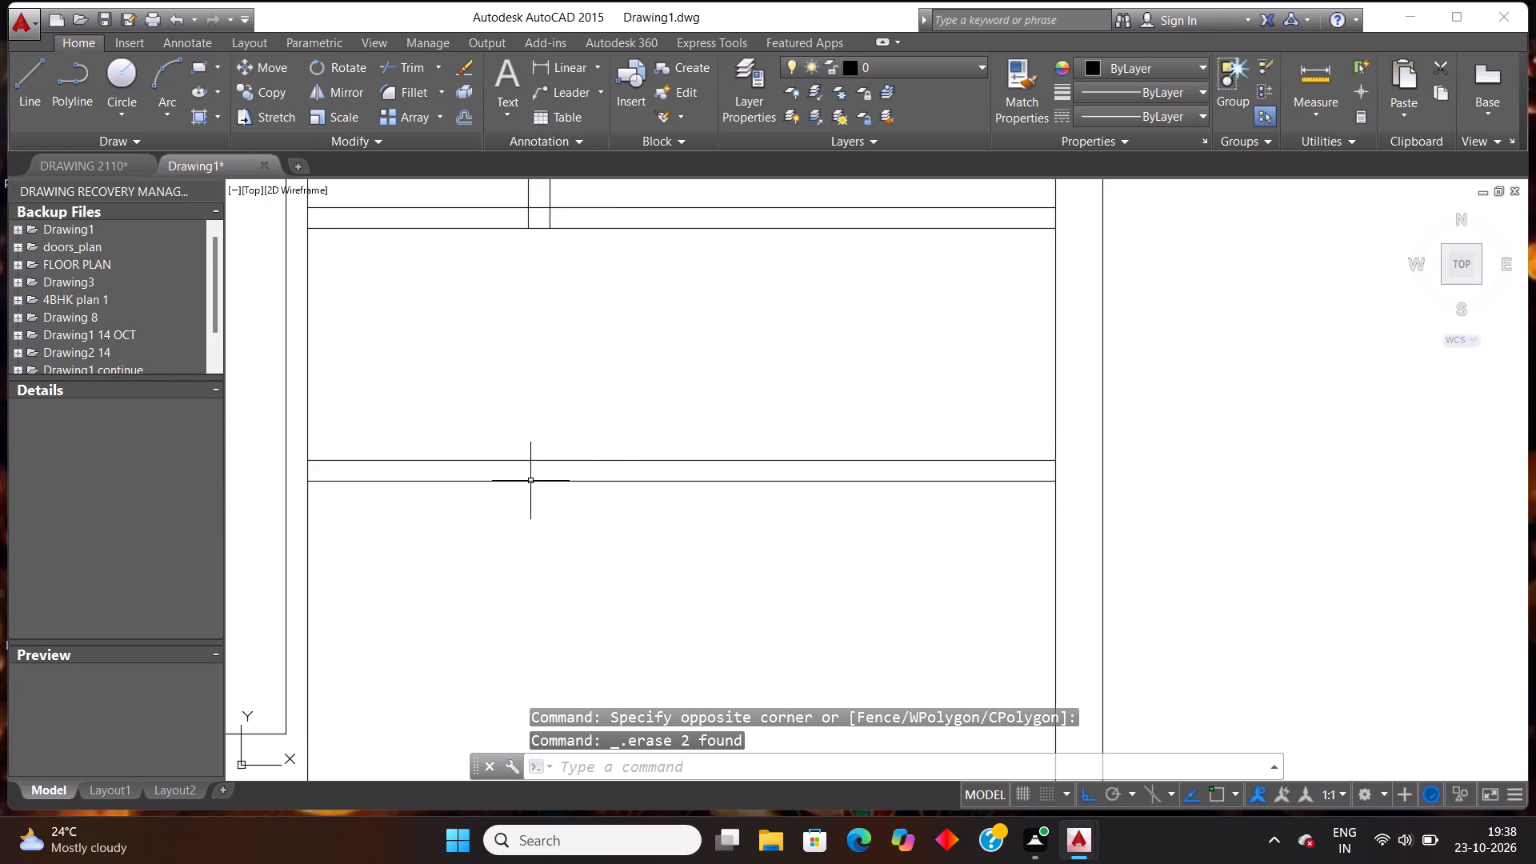
Trim the short vertical partition's junction with the horizontal partition below it, removing the vertical stubs and the horizontal segment between its lines.
scroll(559, 481, down, 3)
scroll(677, 368, up, 1)
scroll(694, 413, down, 1)
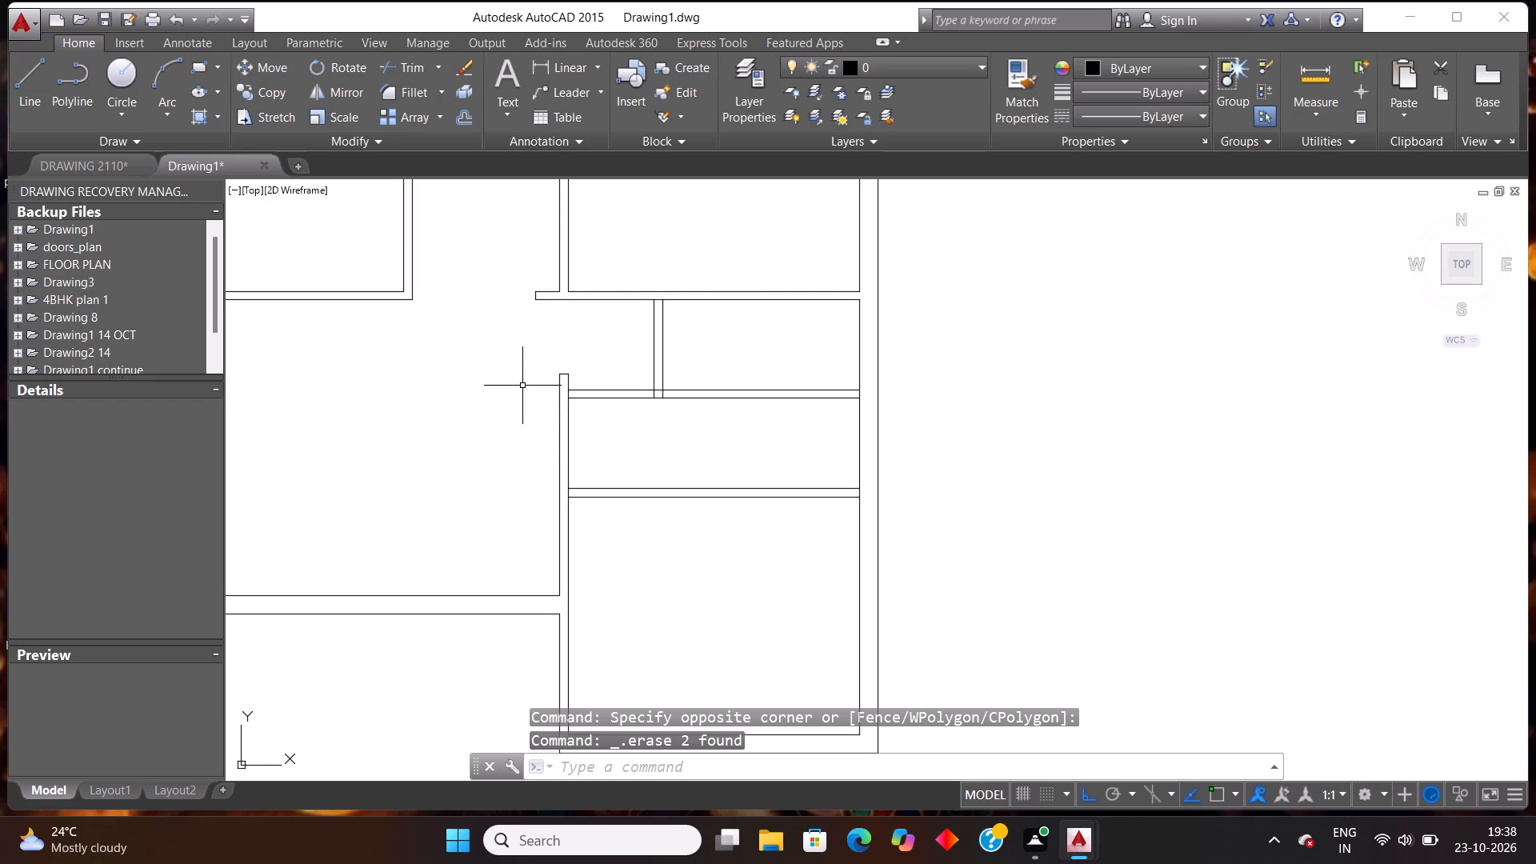
scroll(522, 385, up, 2)
key(Escape)
key(Escape)
text(tr)
key(Return)
key(Return)
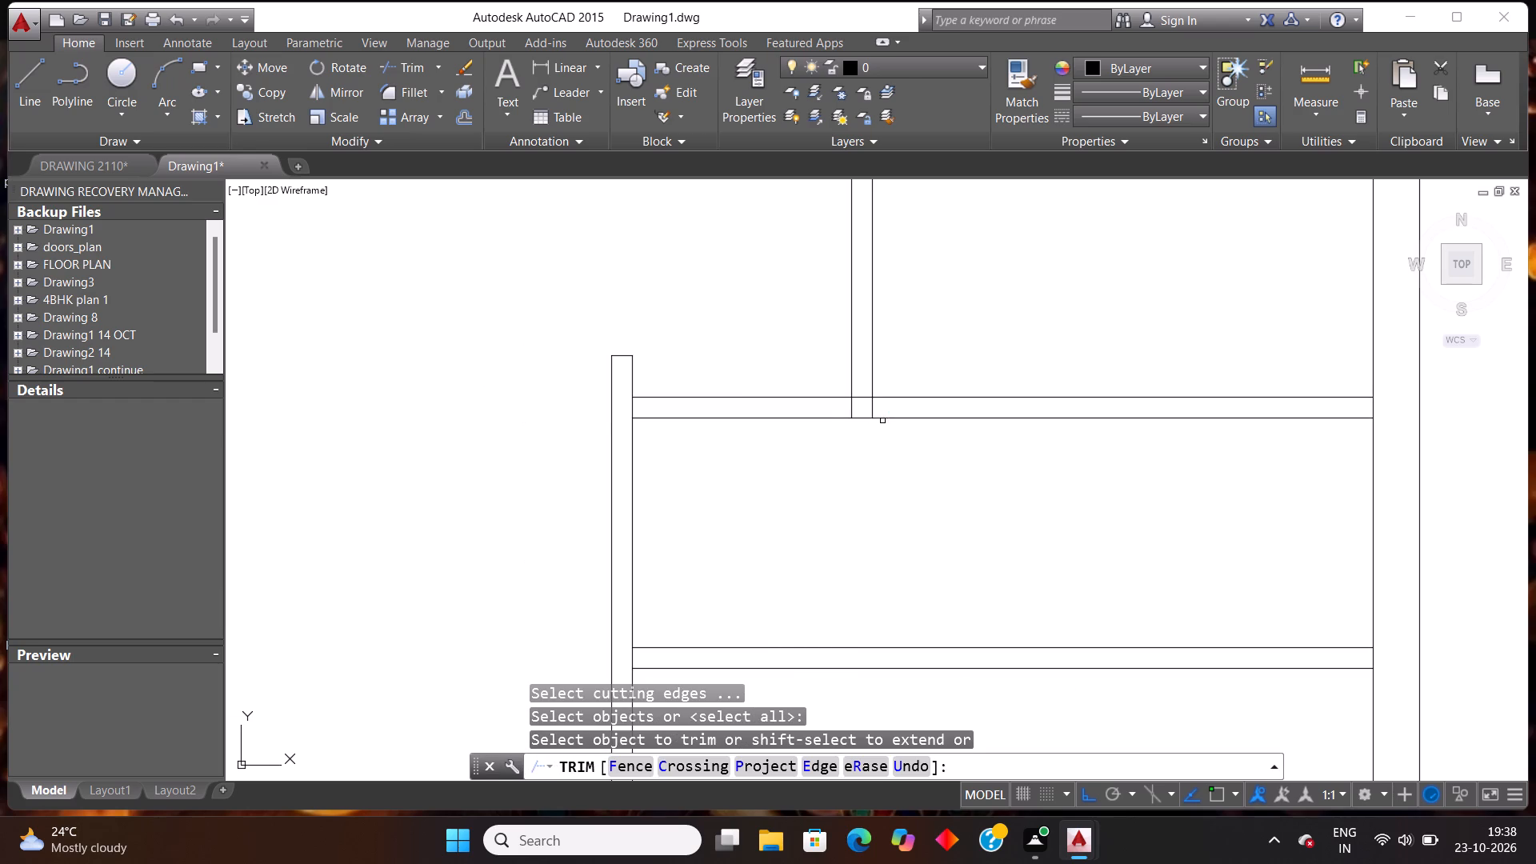
scroll(882, 421, up, 3)
click(681, 362)
click(946, 380)
click(864, 398)
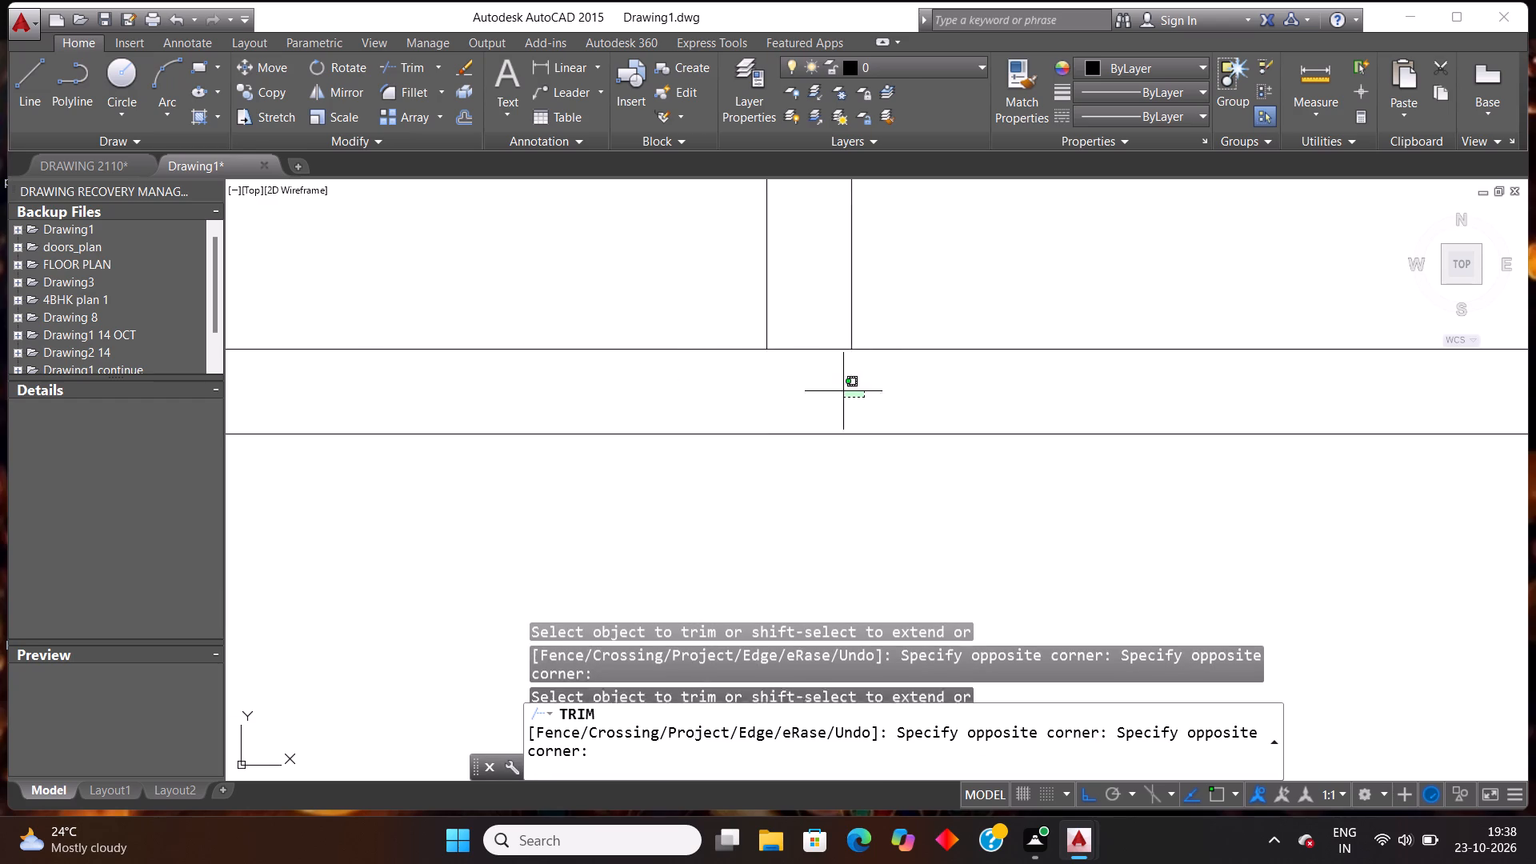
click(788, 330)
scroll(731, 392, down, 3)
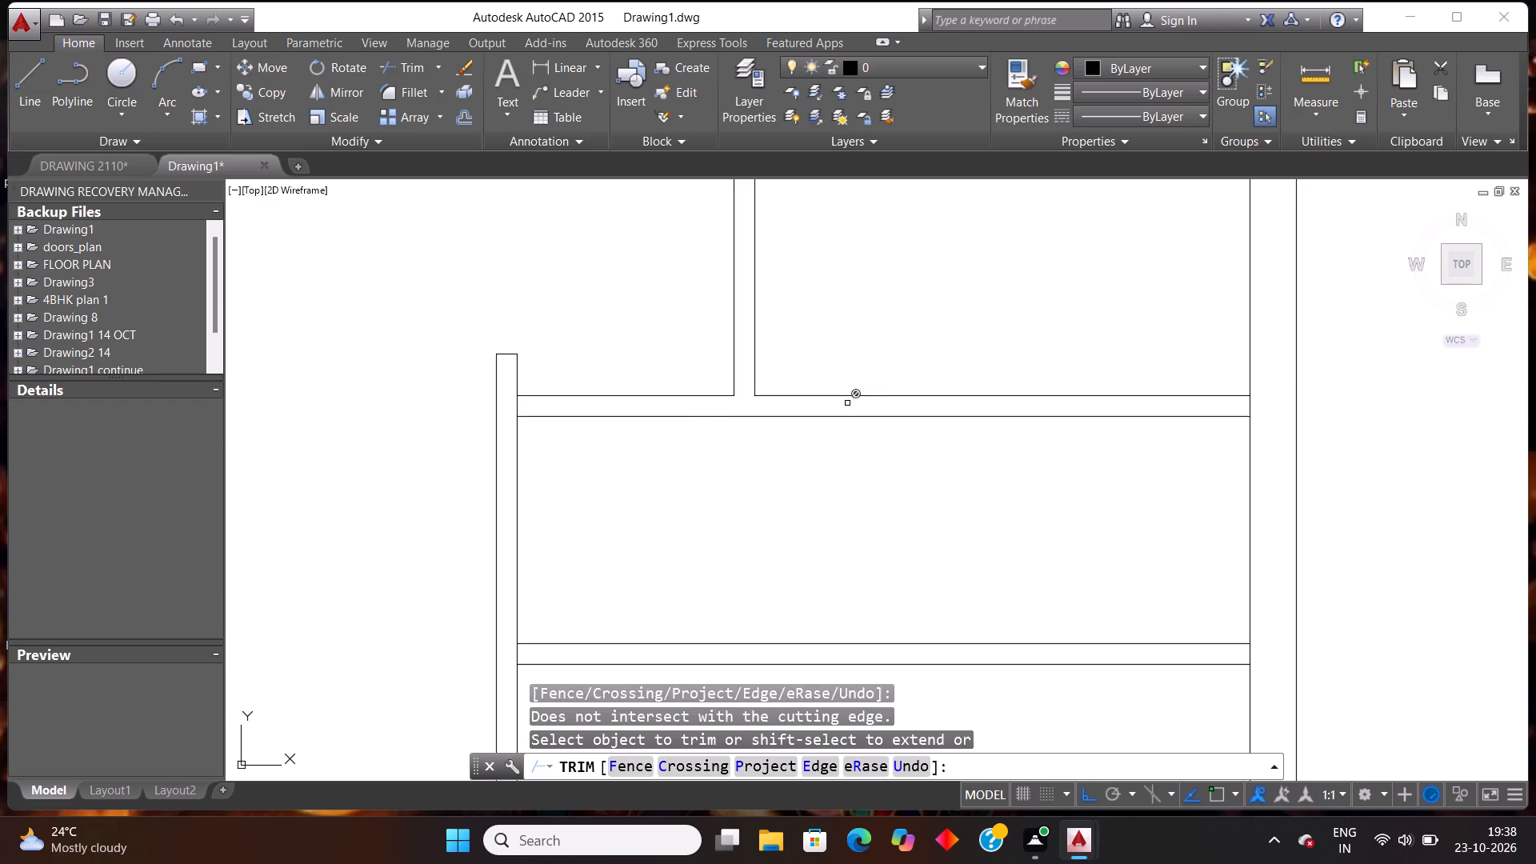
scroll(931, 387, down, 2)
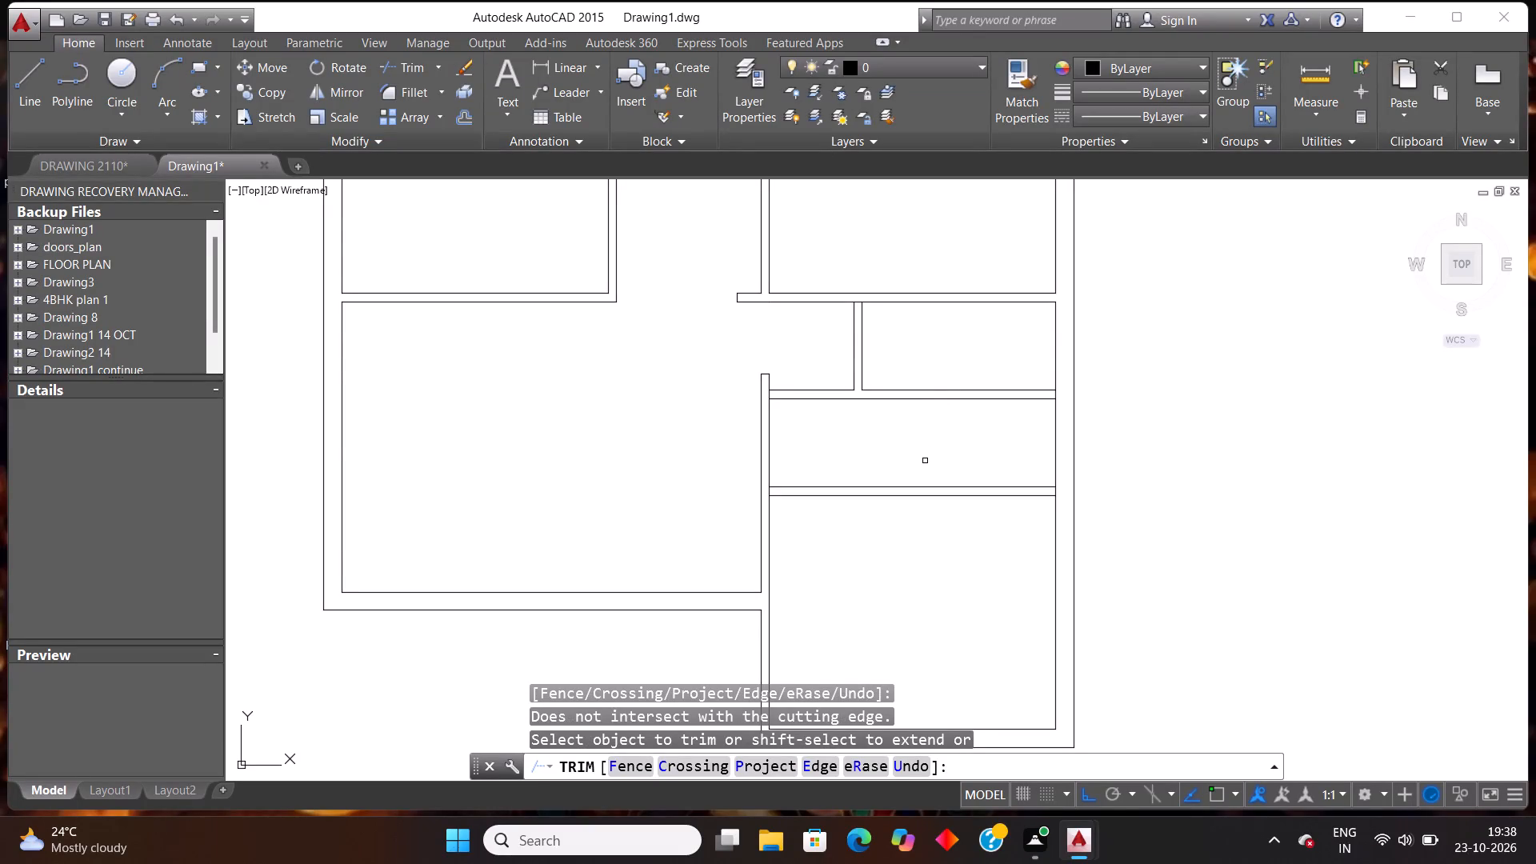
Trim the right wall's inner line where the two lower horizontal partitions meet it, opening both junctions.
scroll(1097, 396, up, 2)
scroll(1027, 409, up, 2)
drag(906, 362, 926, 362)
click(980, 362)
click(981, 360)
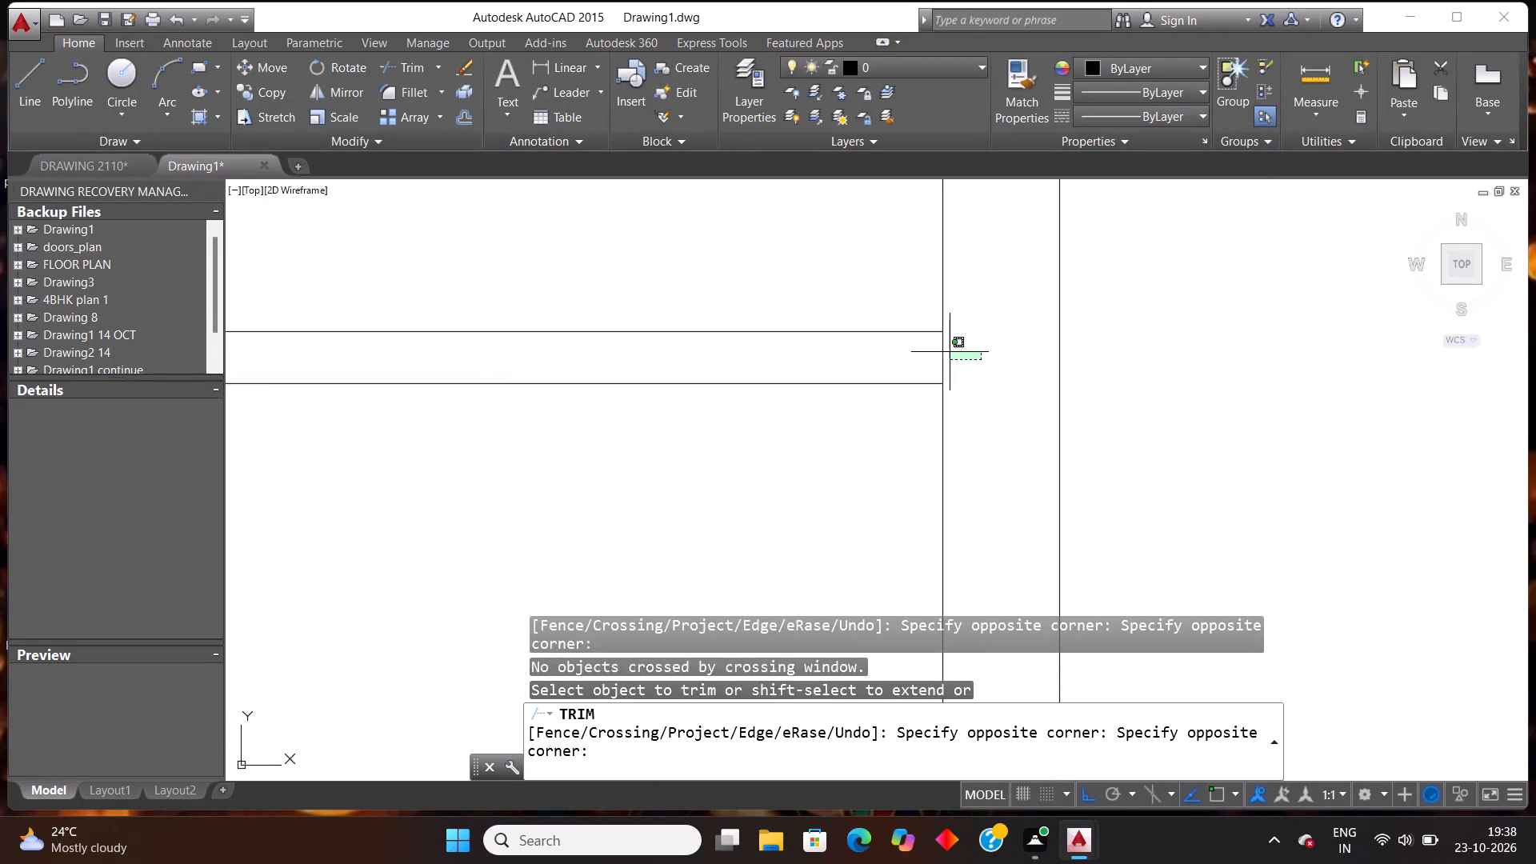
click(890, 364)
scroll(979, 338, down, 3)
scroll(969, 502, up, 3)
drag(974, 478, 953, 479)
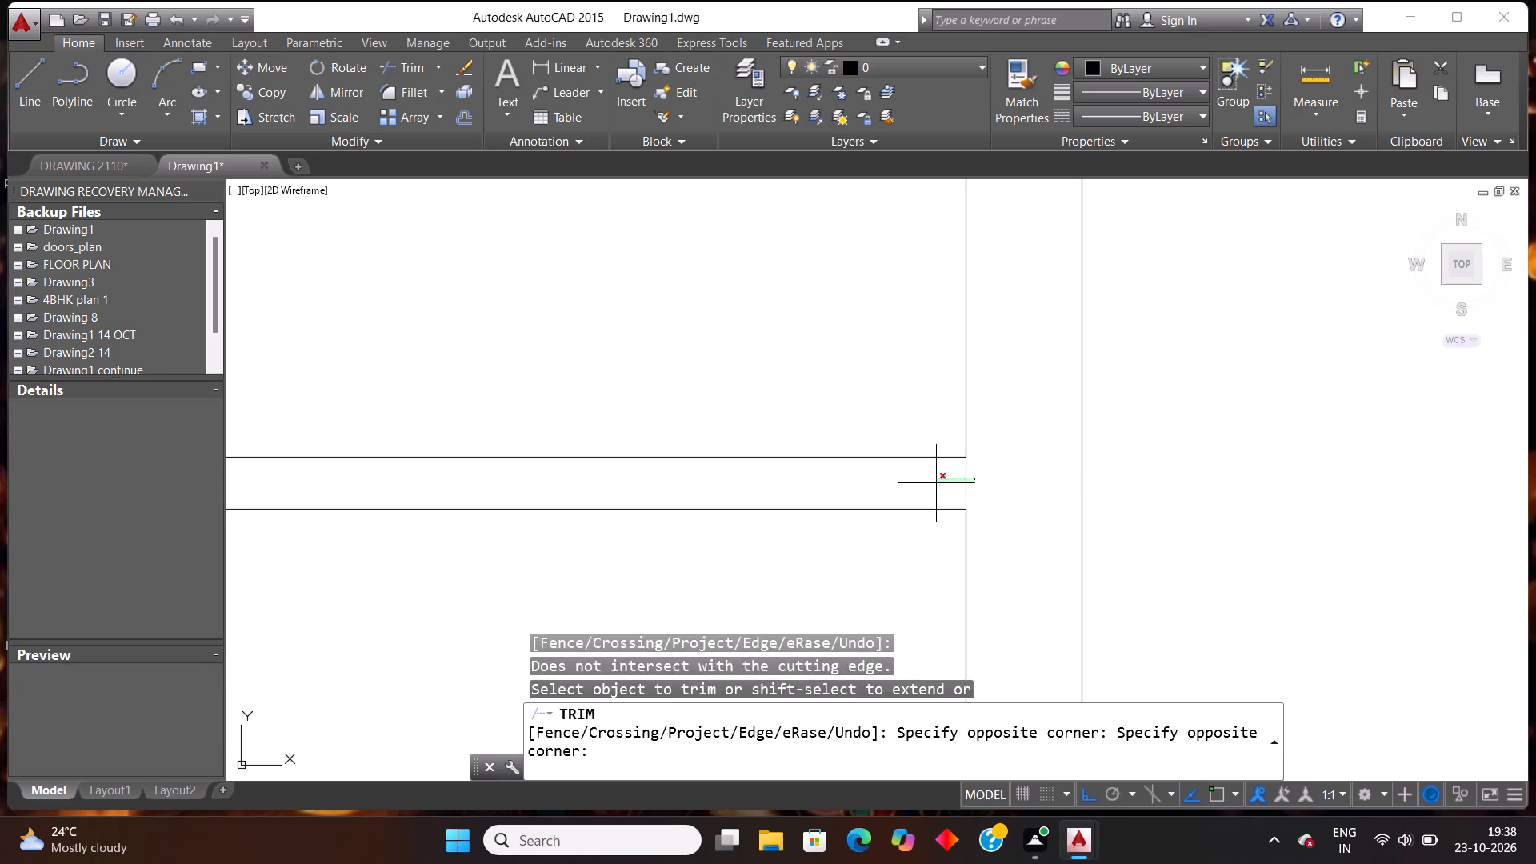
click(934, 485)
scroll(1004, 446, down, 3)
scroll(1068, 460, down, 3)
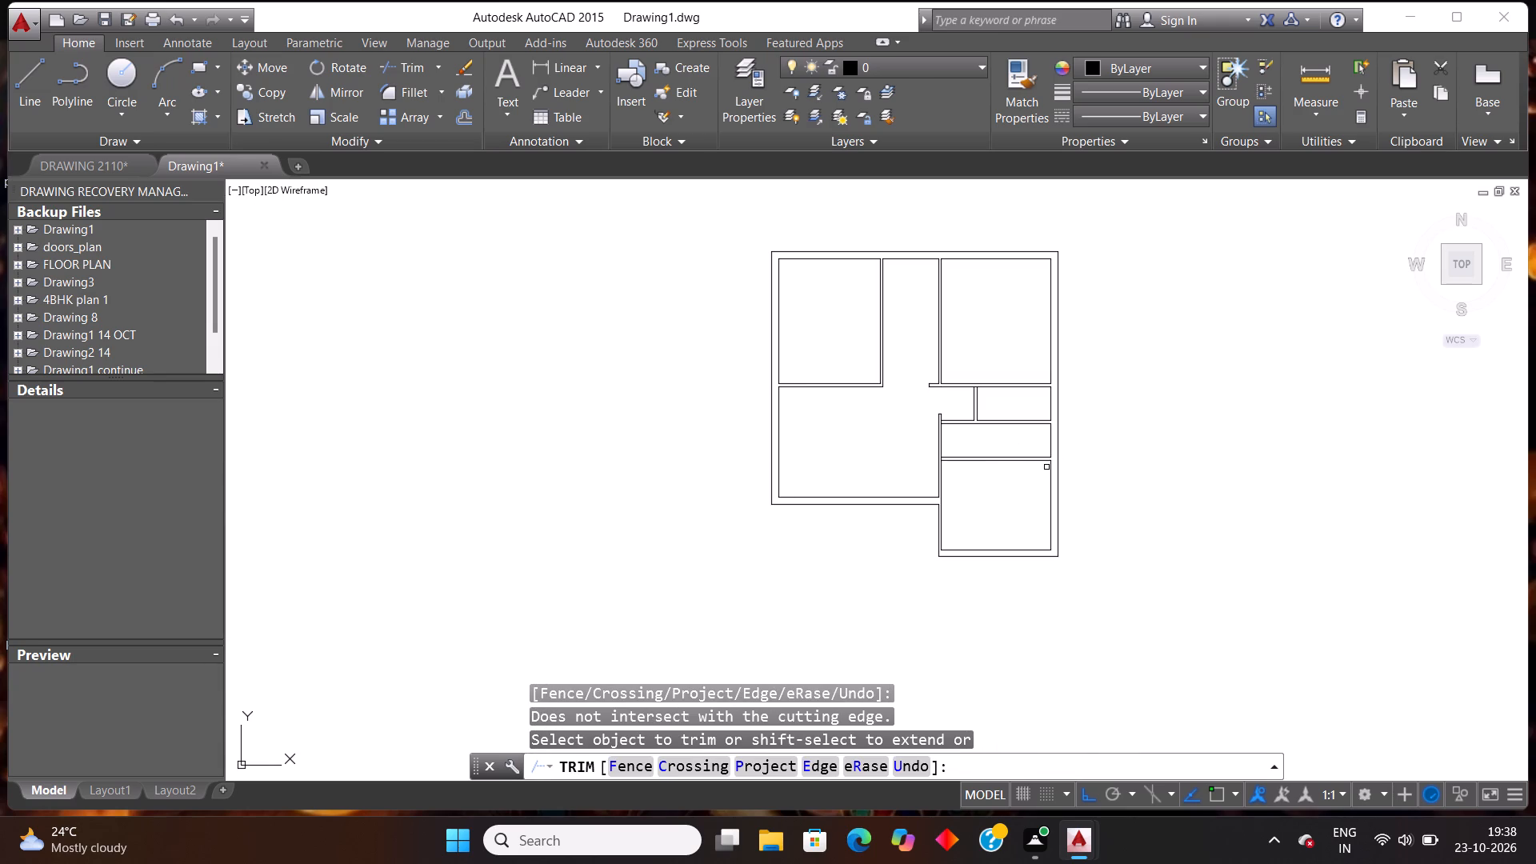
scroll(942, 460, up, 2)
scroll(986, 456, down, 1)
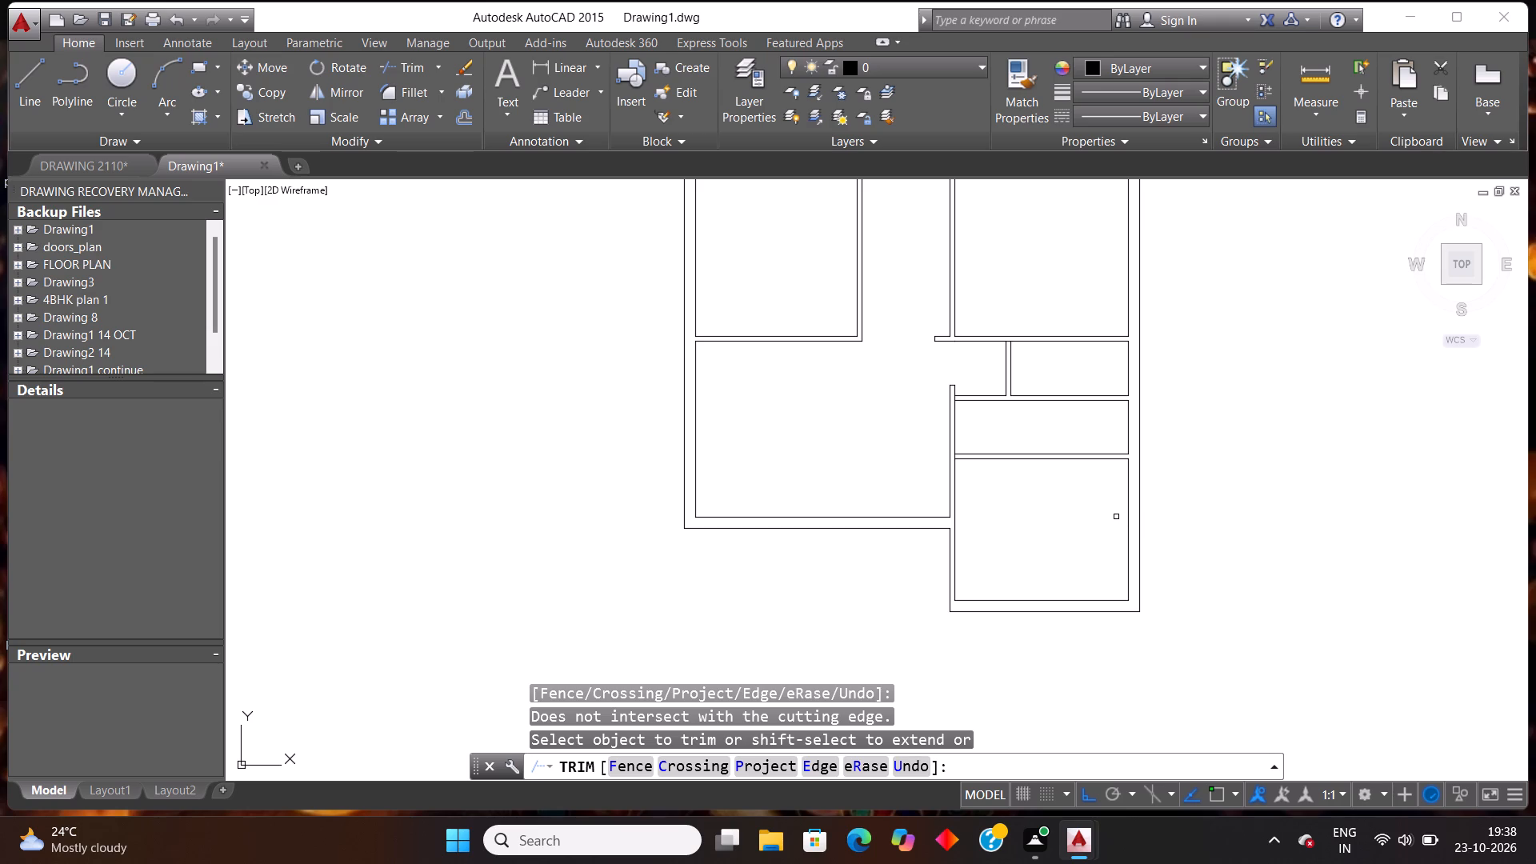
scroll(1194, 483, up, 1)
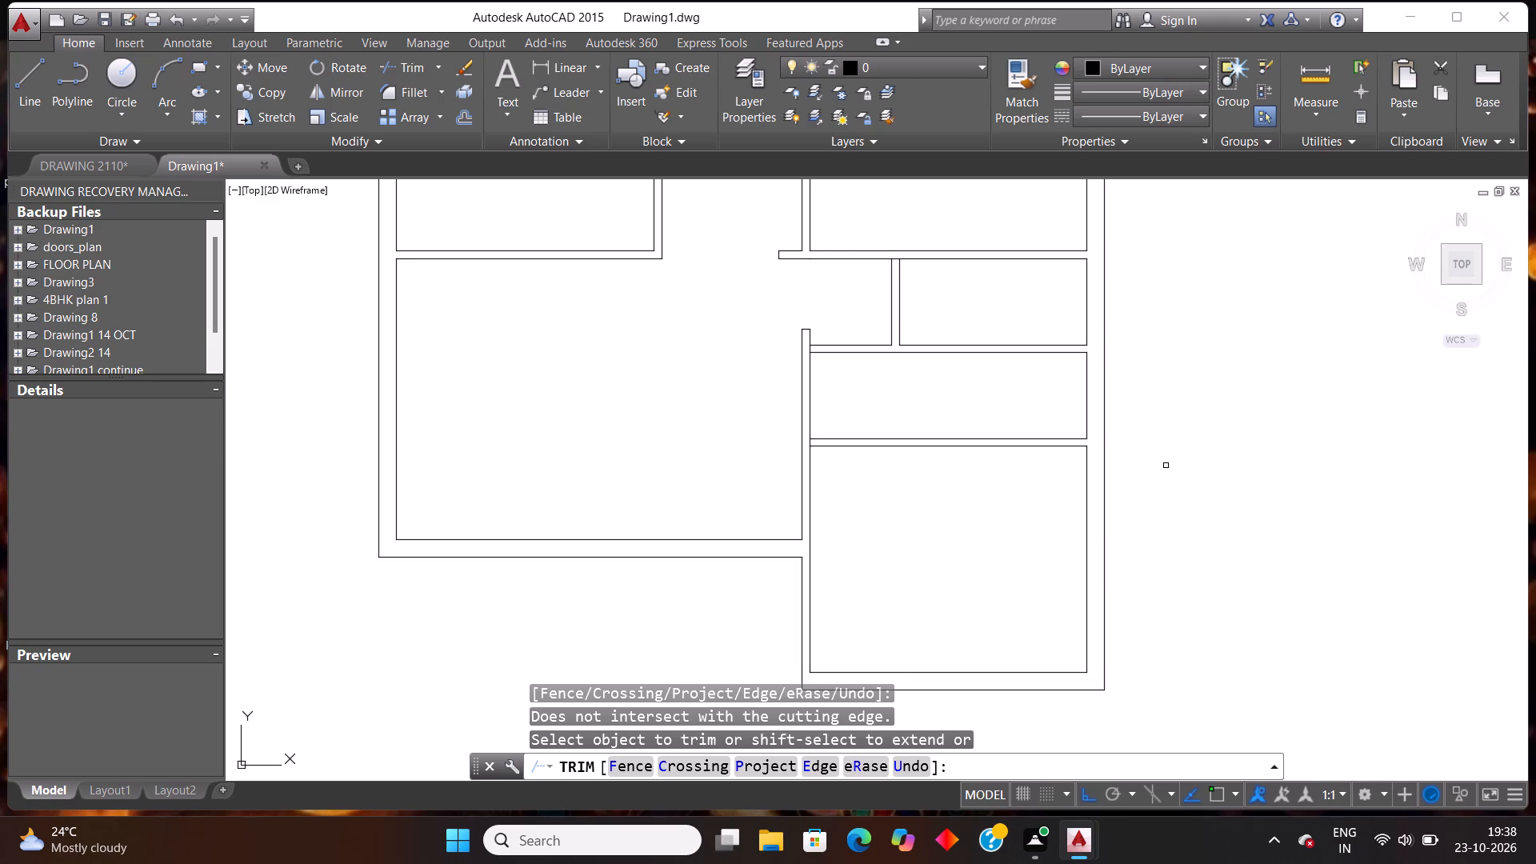
key(Escape)
key(Escape)
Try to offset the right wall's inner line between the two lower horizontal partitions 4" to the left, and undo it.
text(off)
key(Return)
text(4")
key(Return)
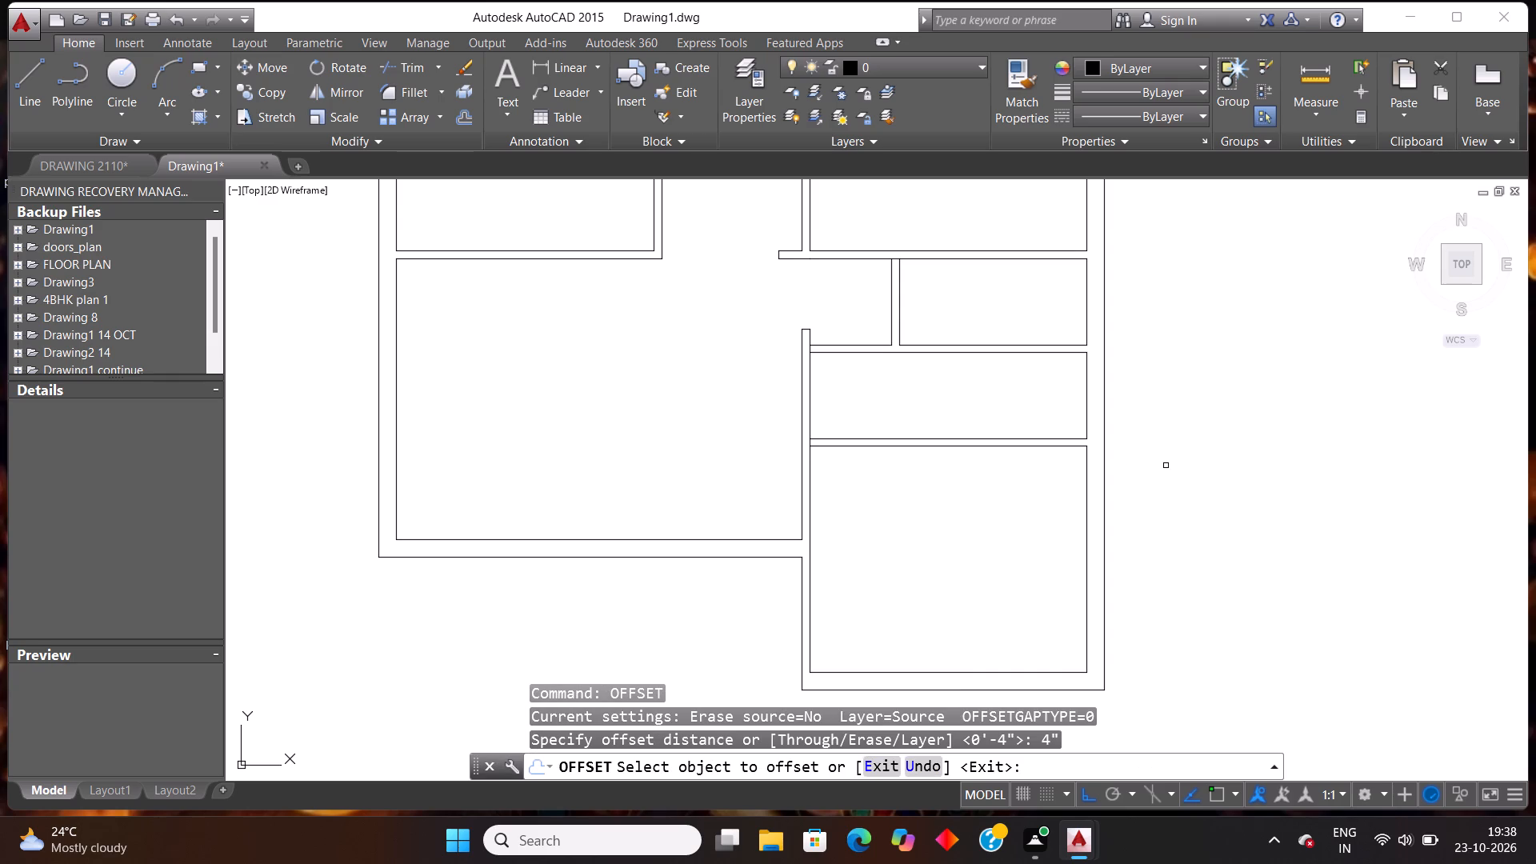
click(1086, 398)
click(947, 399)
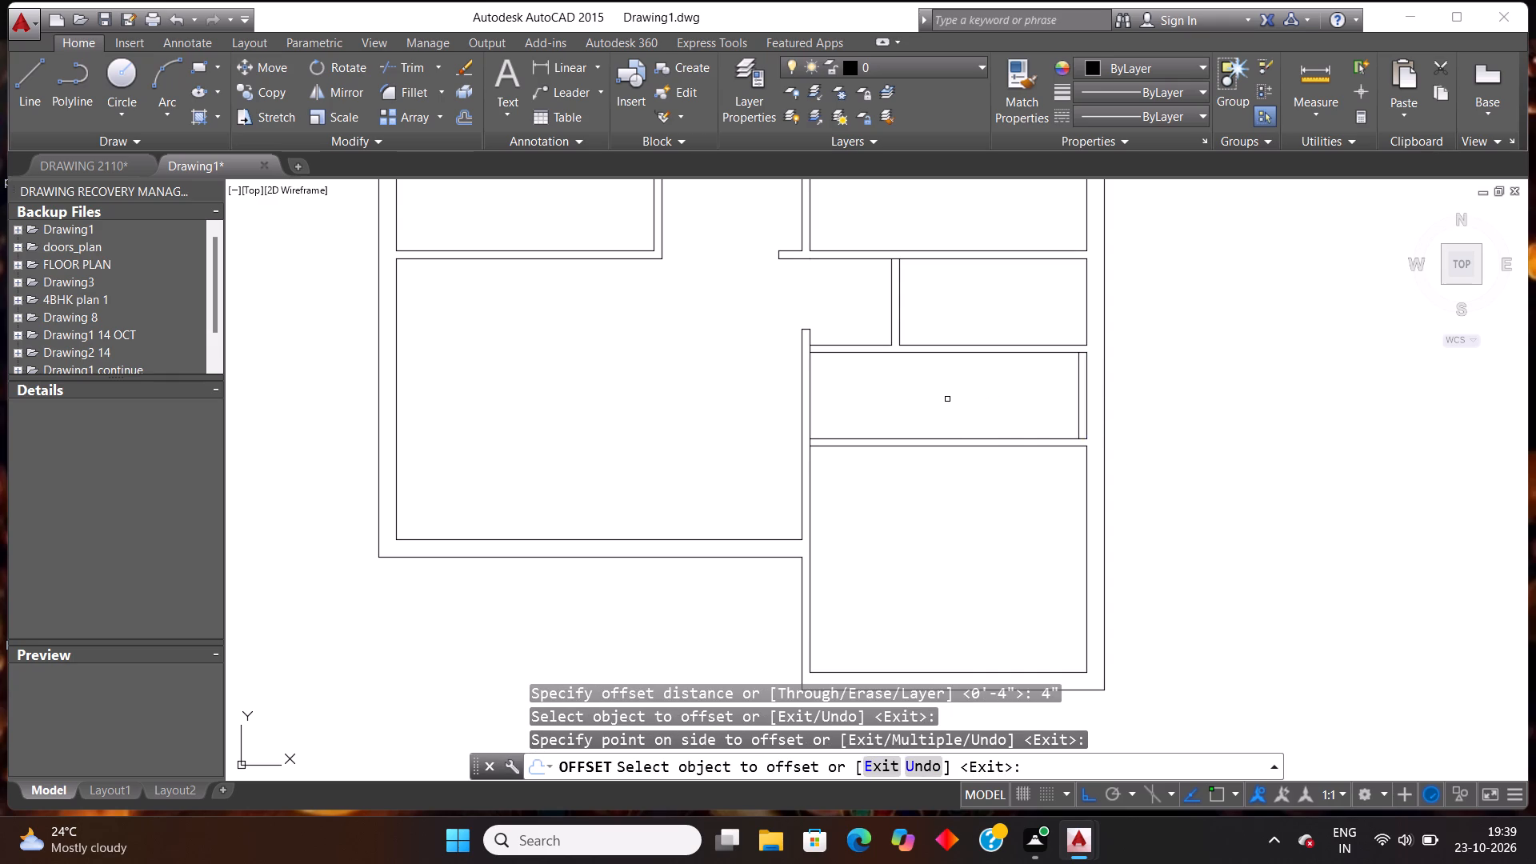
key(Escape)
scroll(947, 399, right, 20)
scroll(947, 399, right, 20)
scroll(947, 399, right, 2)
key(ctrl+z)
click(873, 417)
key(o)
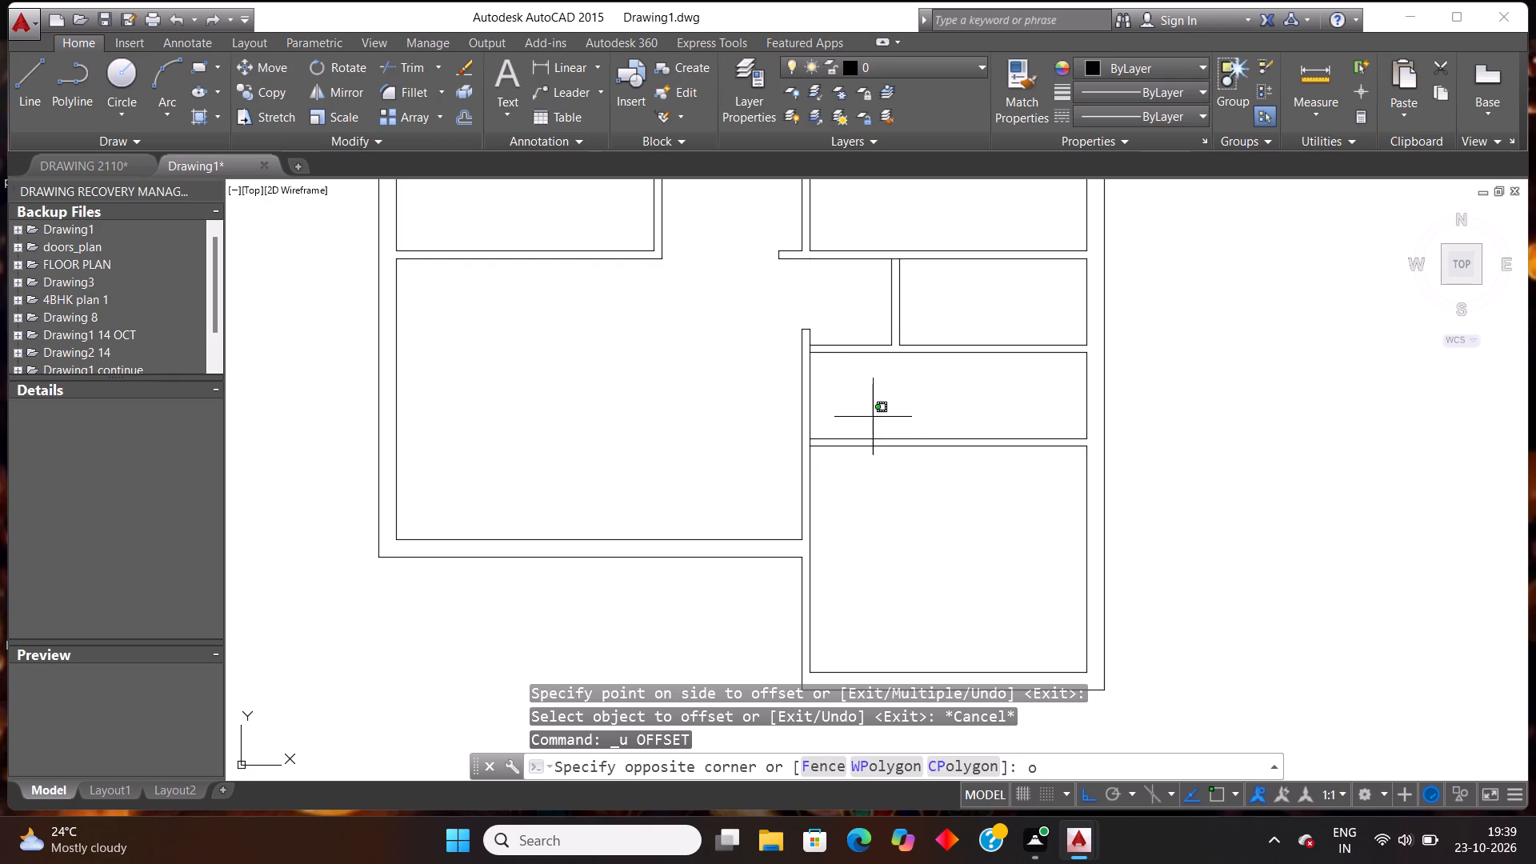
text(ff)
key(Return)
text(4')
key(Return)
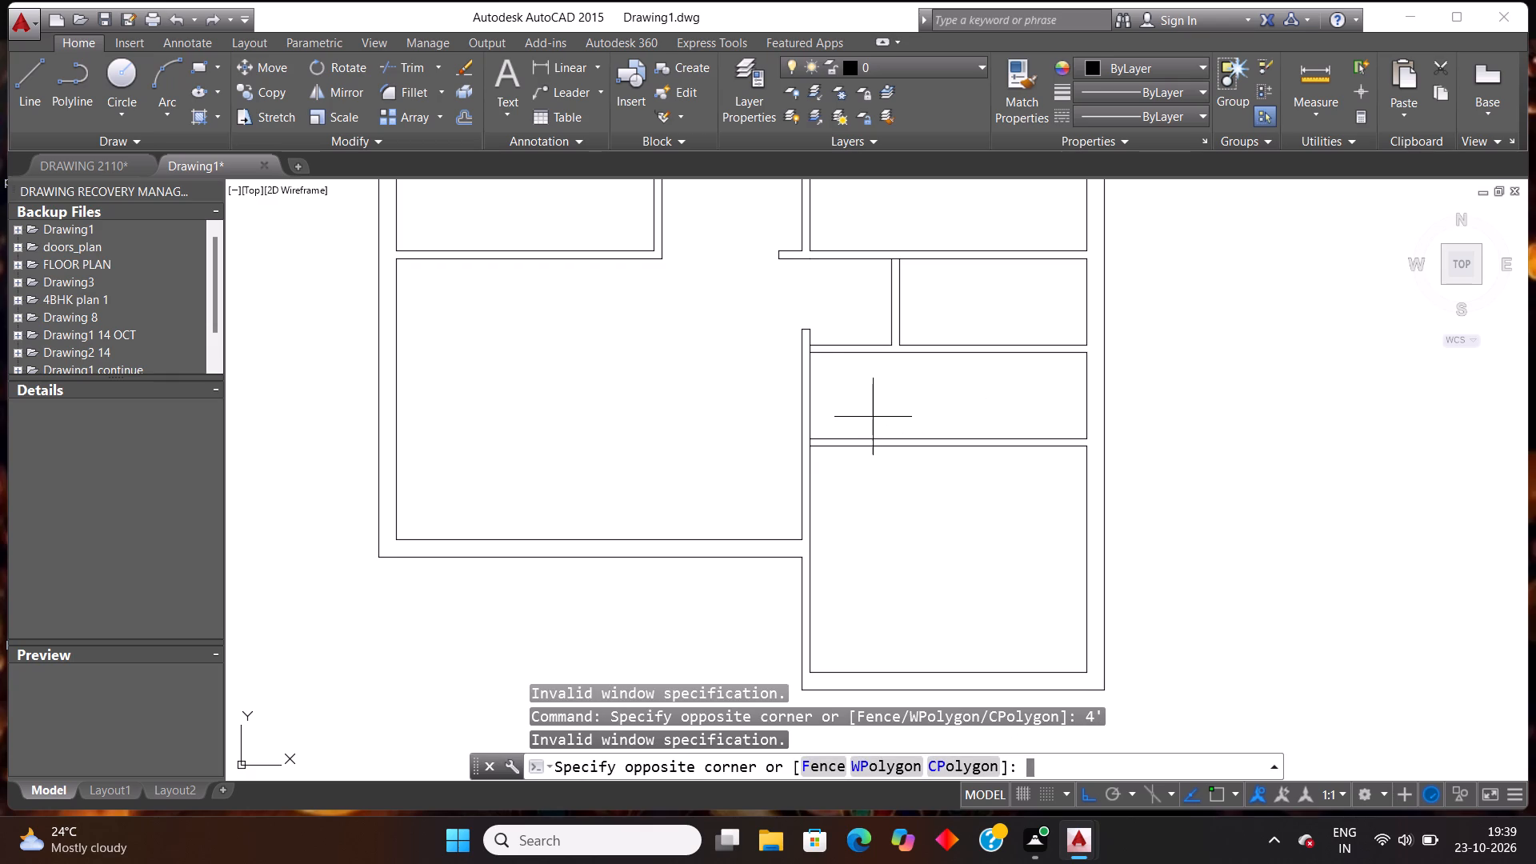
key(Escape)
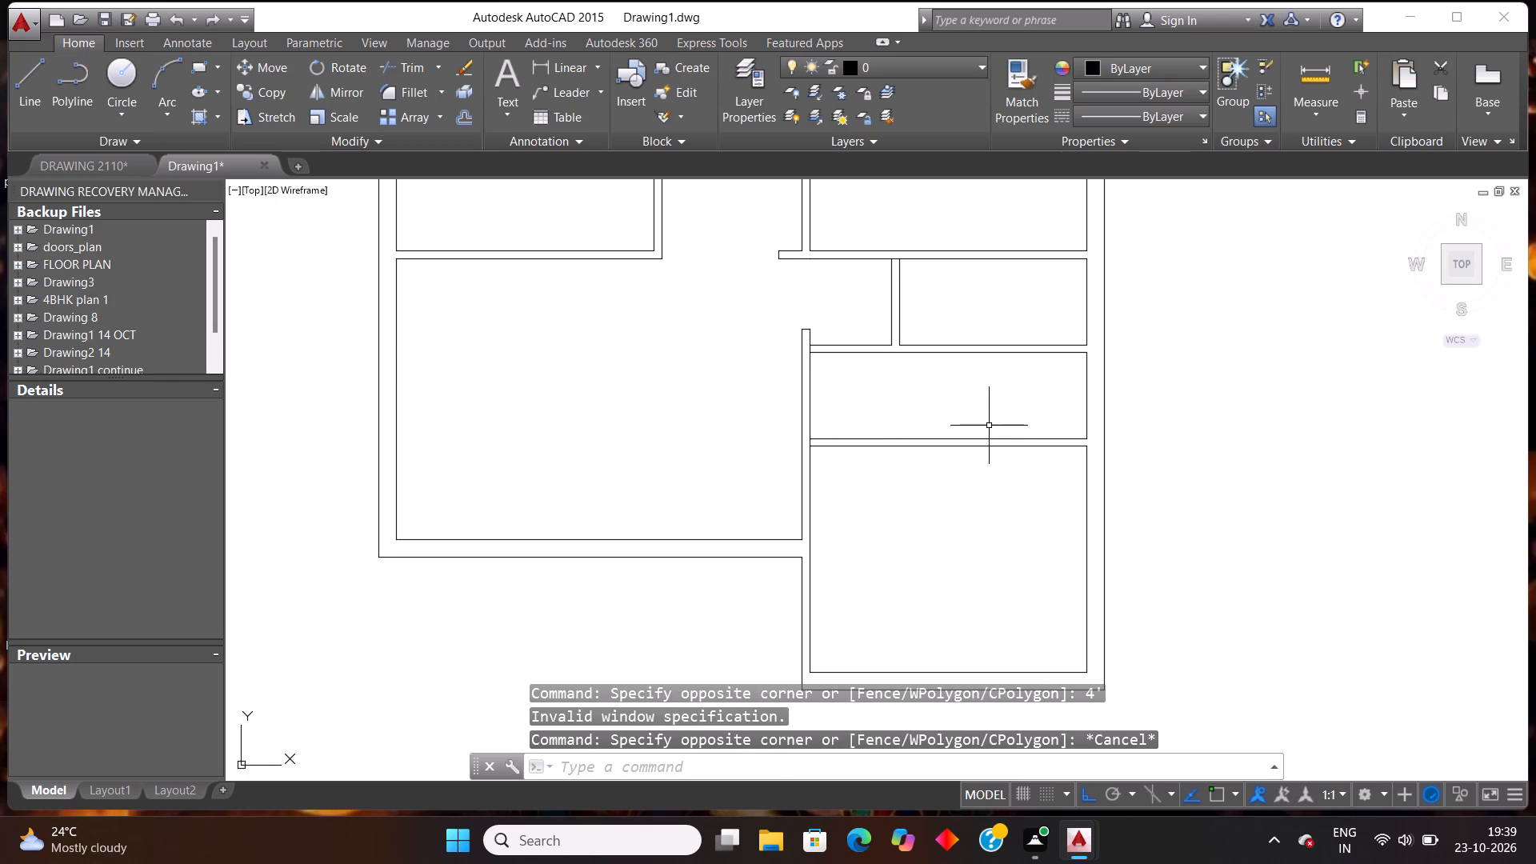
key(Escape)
Offset the right wall's inner line between the two lower horizontal partitions 4' to the left.
text(off)
key(Return)
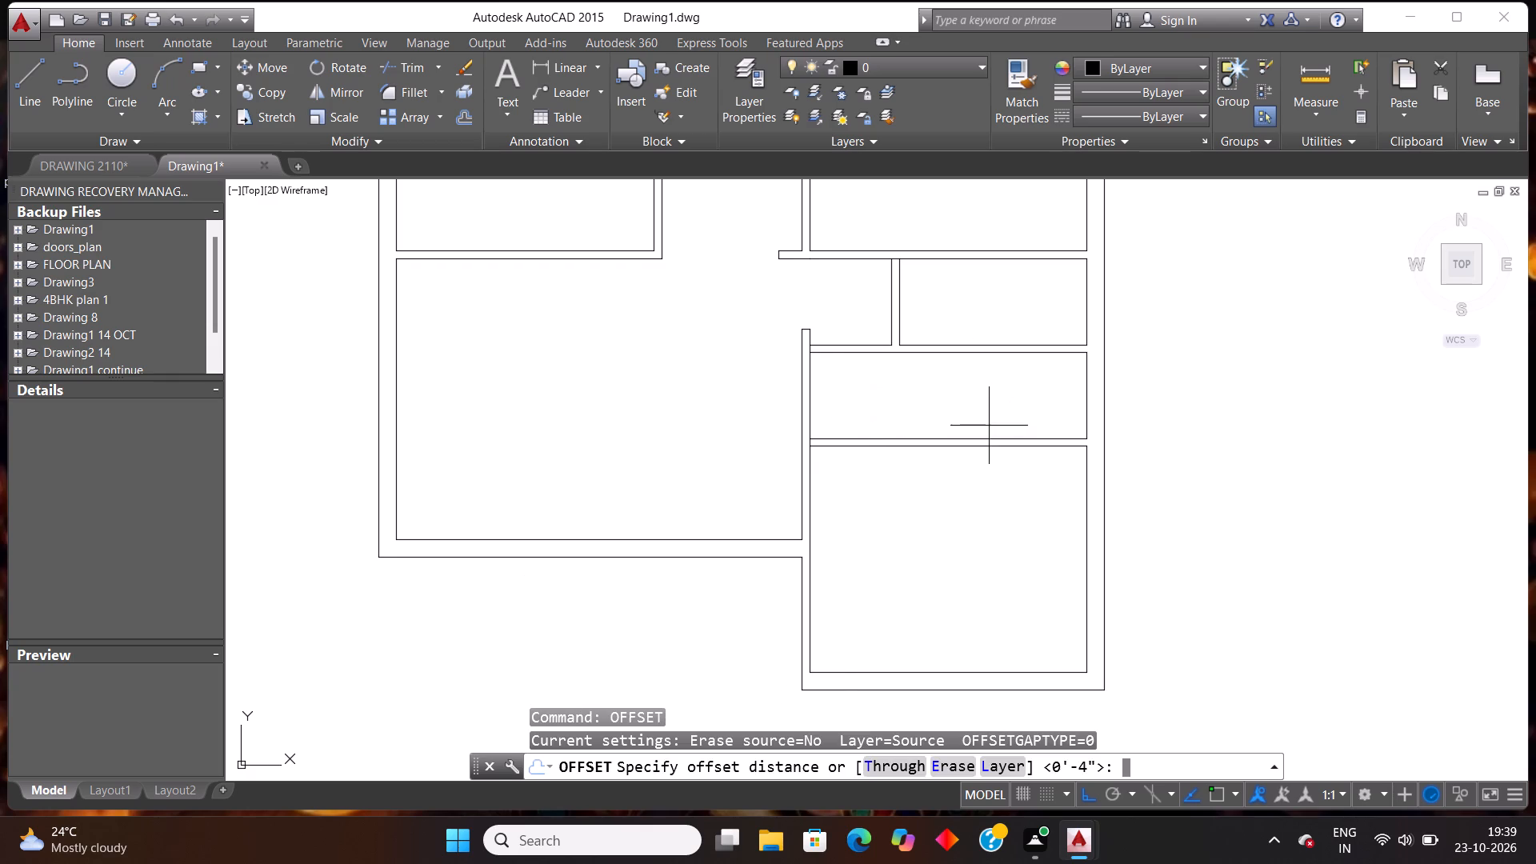
text(4')
key(Return)
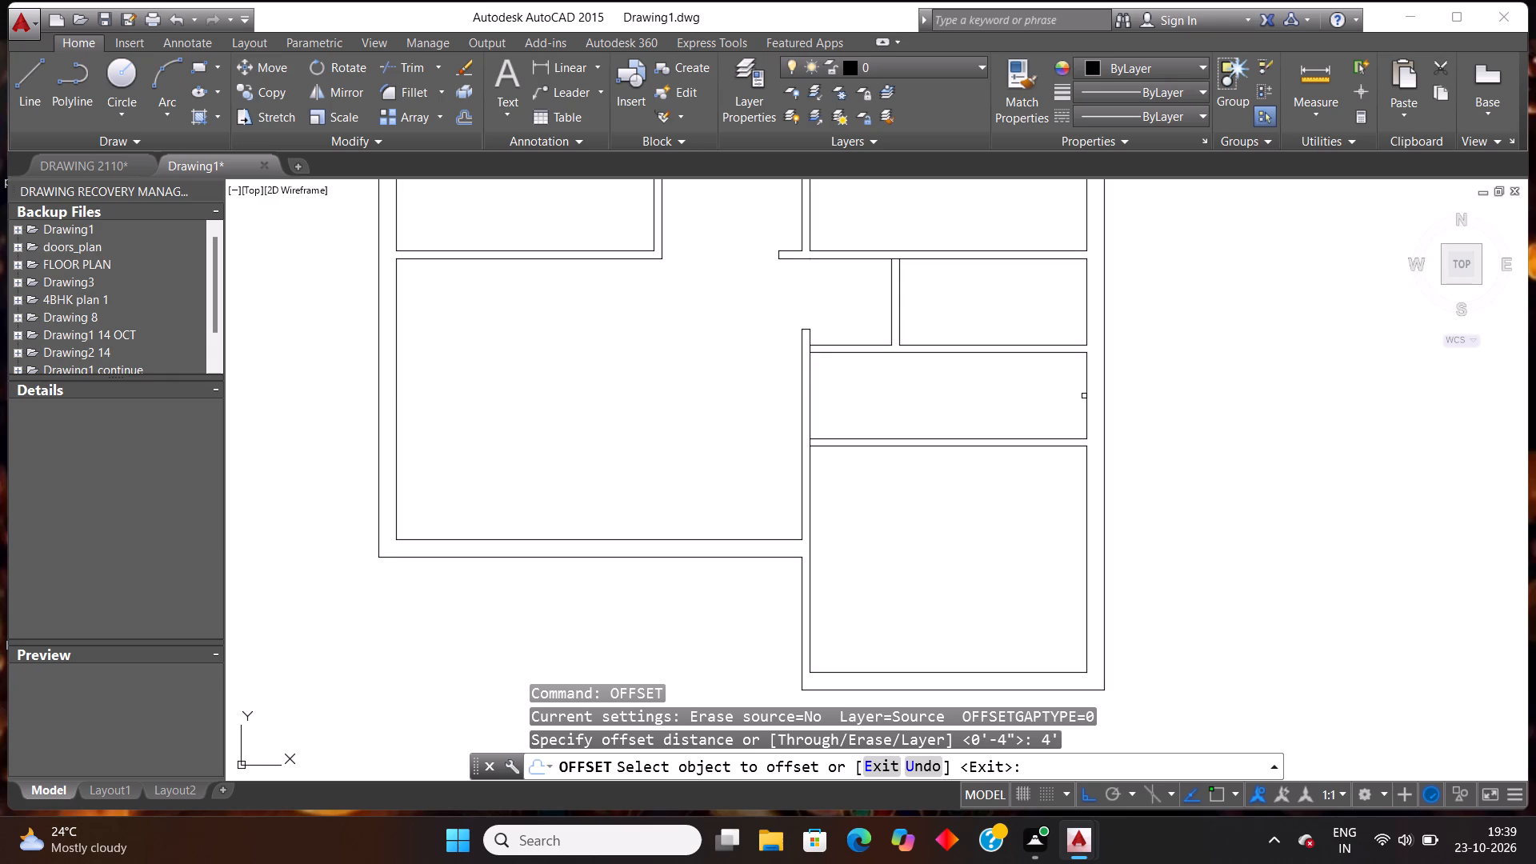
click(1088, 394)
click(966, 394)
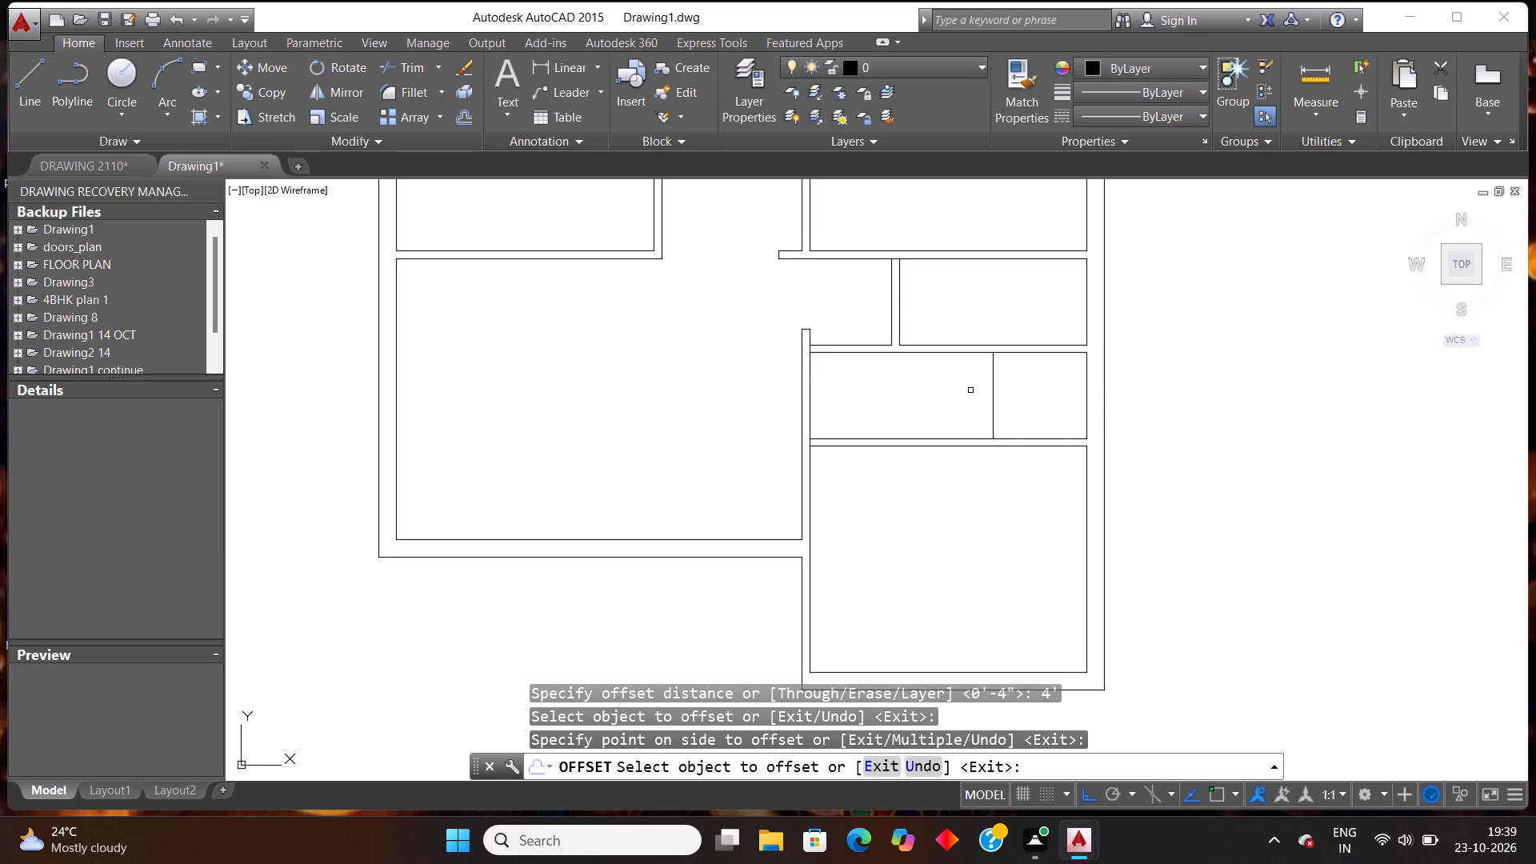
key(Escape)
key(Escape)
Offset the new vertical line between the two lower horizontal partitions 4" to the left to form a partition.
text(off)
key(Return)
text(4")
key(Return)
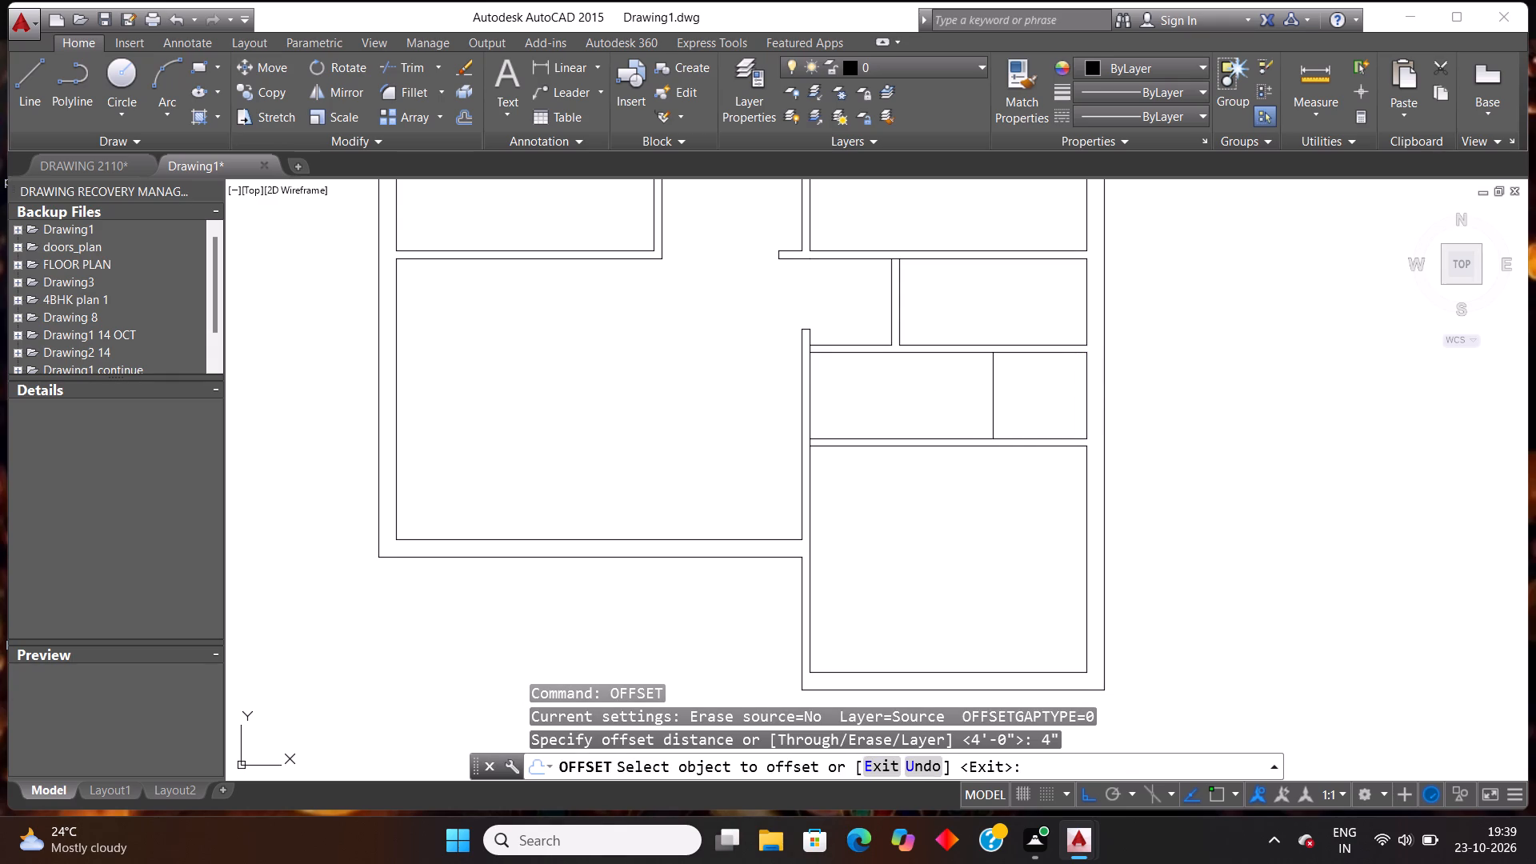
click(992, 406)
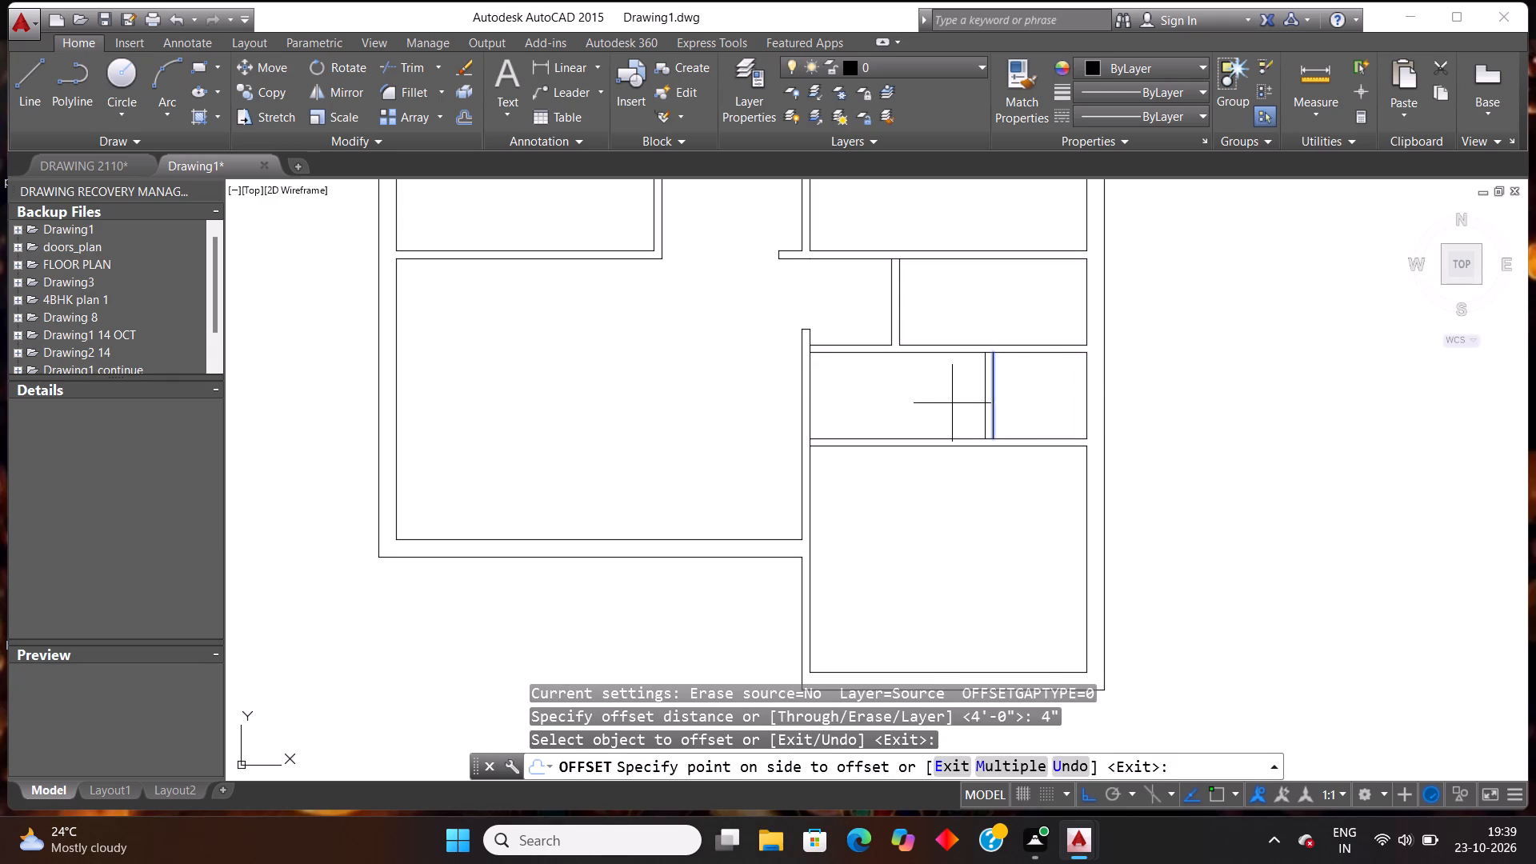
click(952, 403)
key(Escape)
key(Escape)
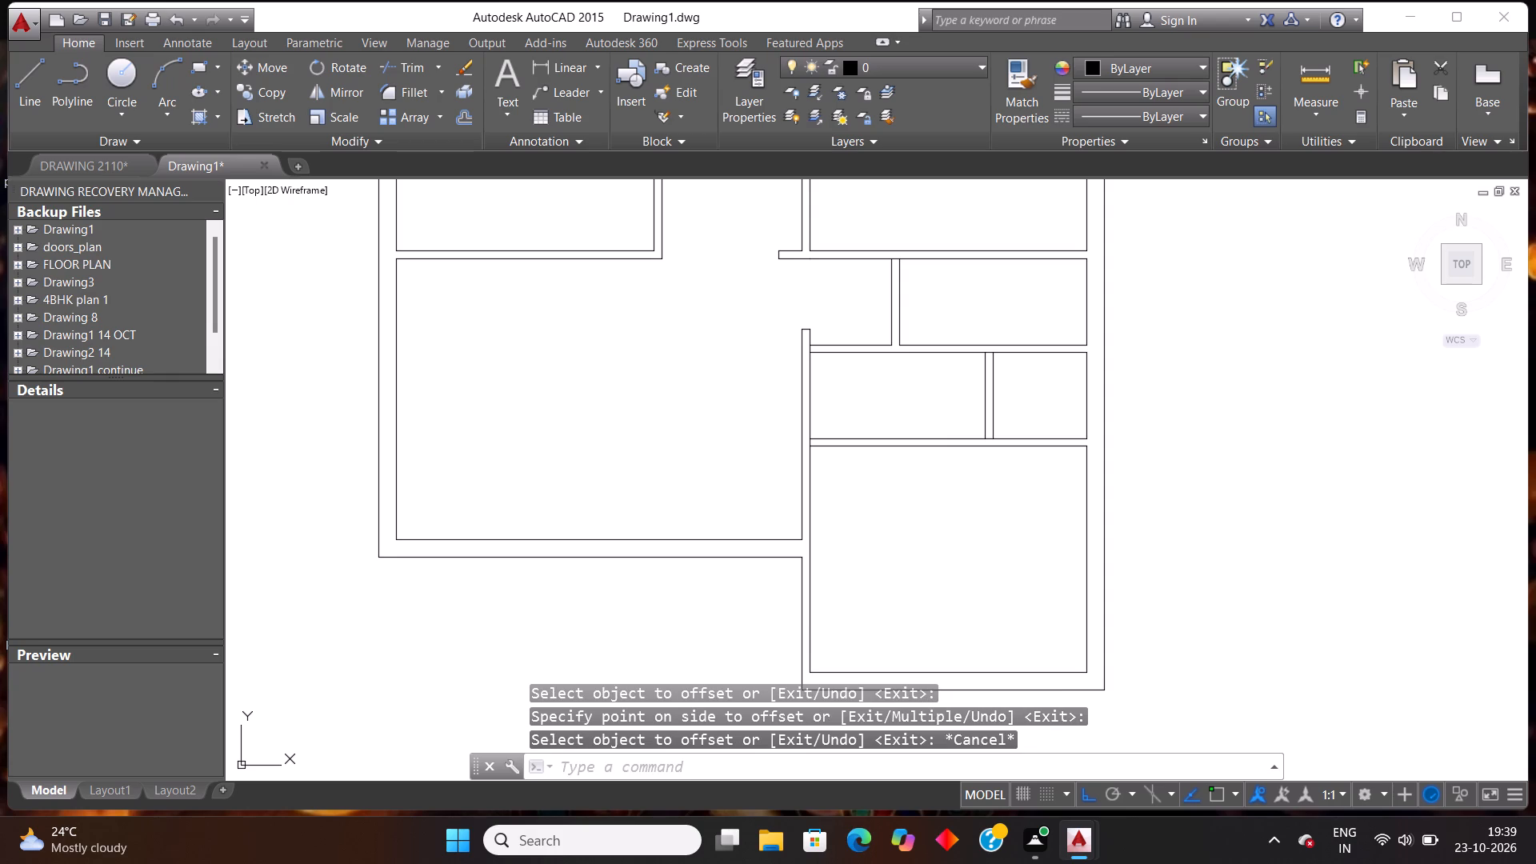
Trim the horizontal partition's lower line between the new vertical partition's two lines to open their upper junction.
text(tr)
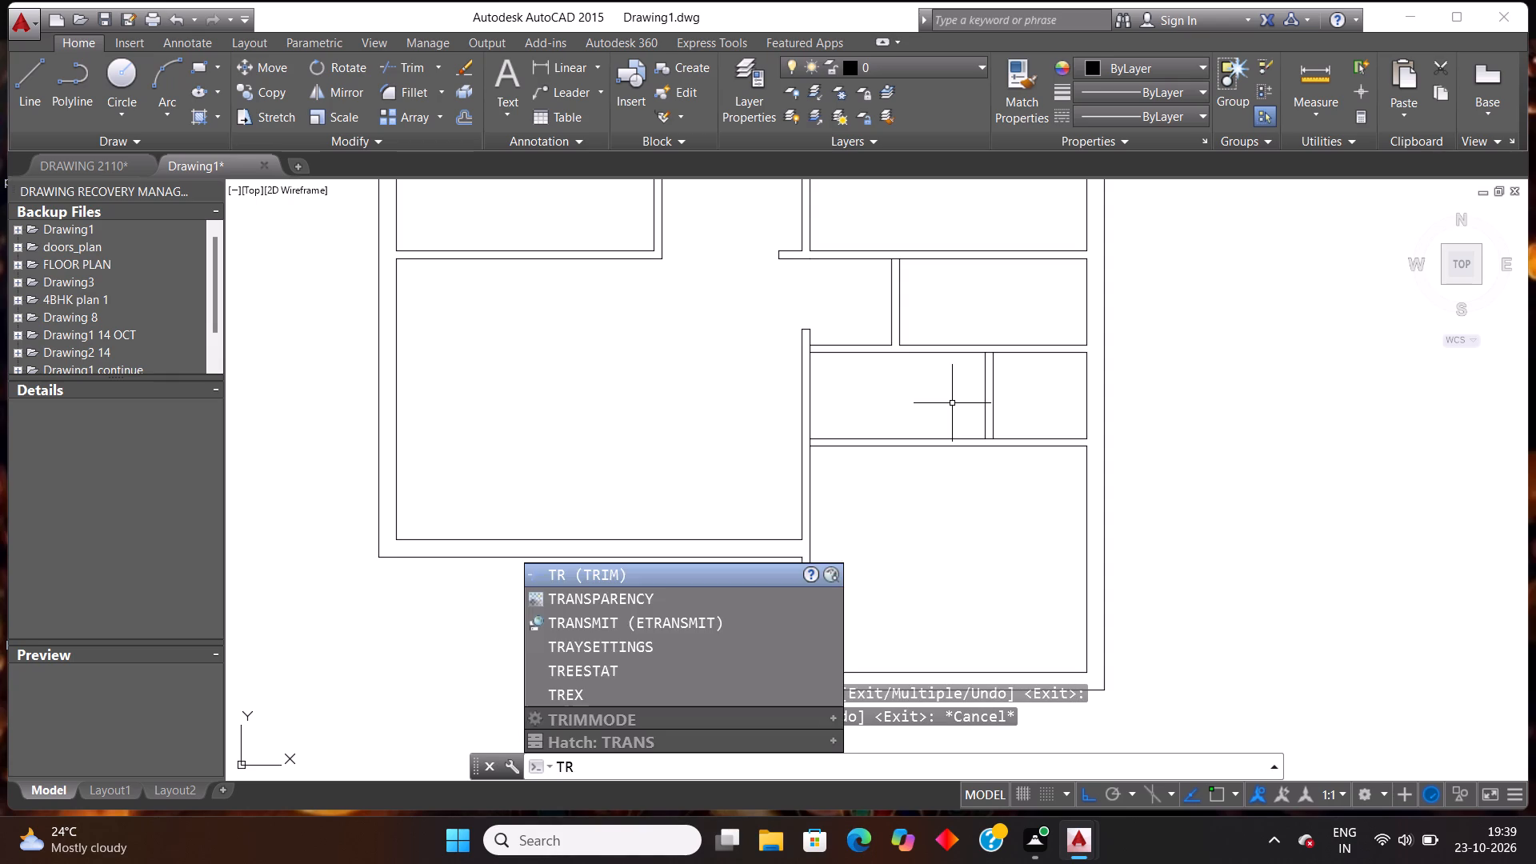
key(Return)
key(Return)
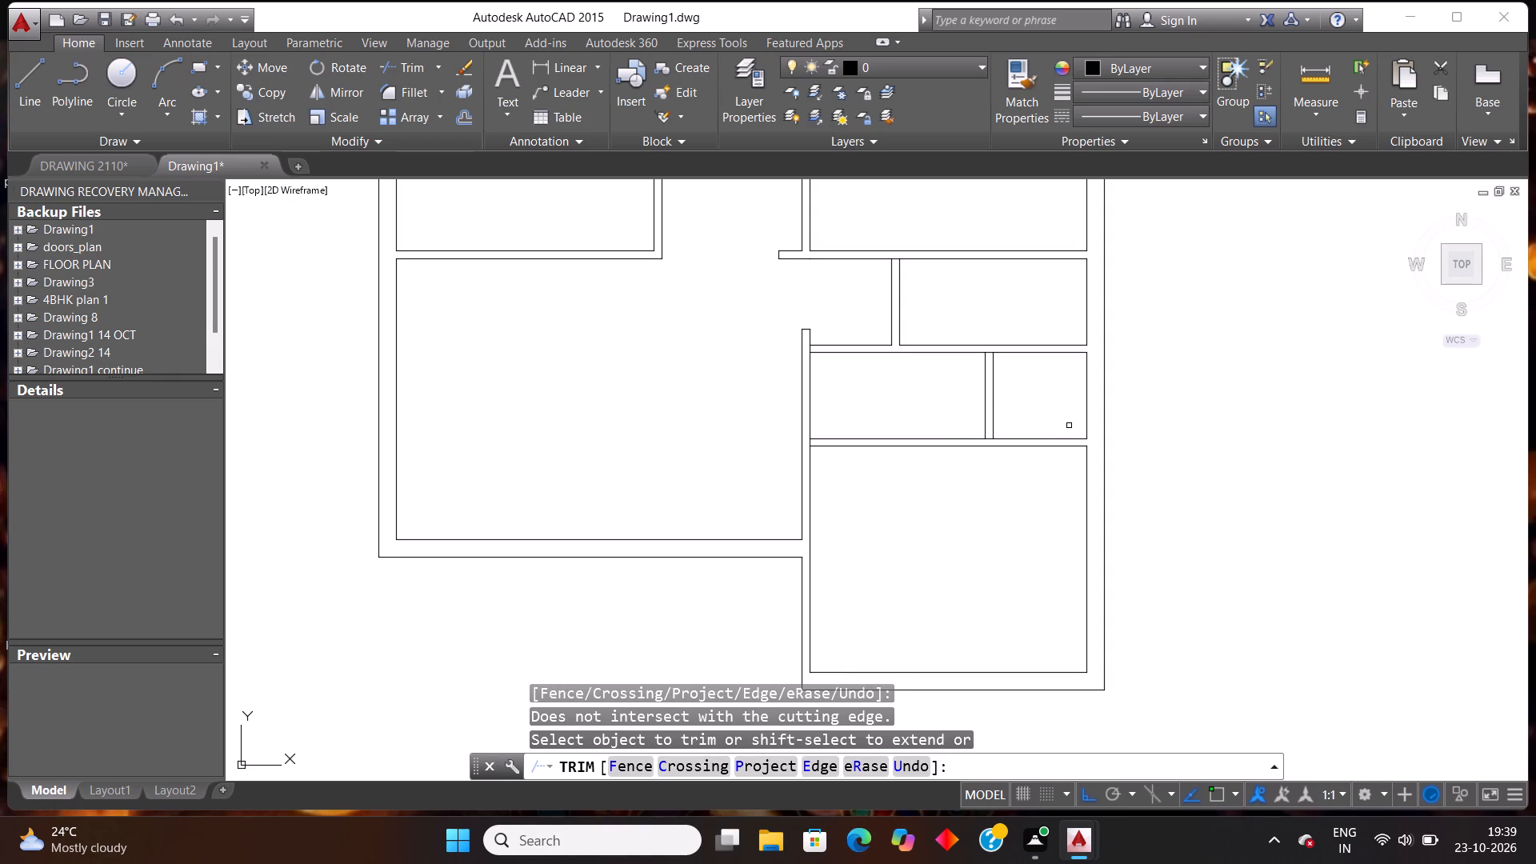
scroll(1016, 346, up, 1)
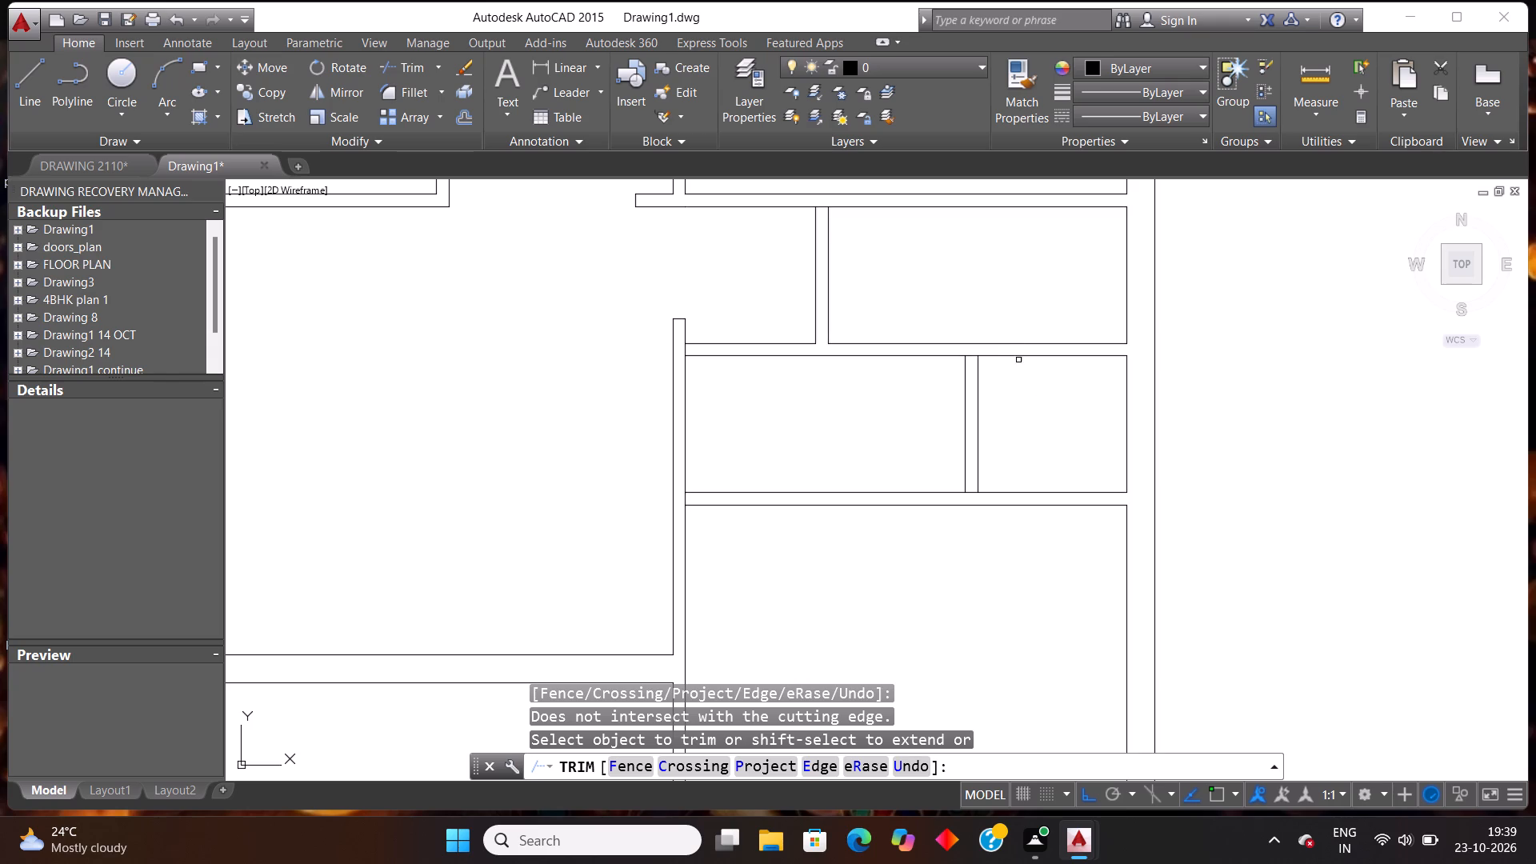
scroll(1022, 382, down, 1)
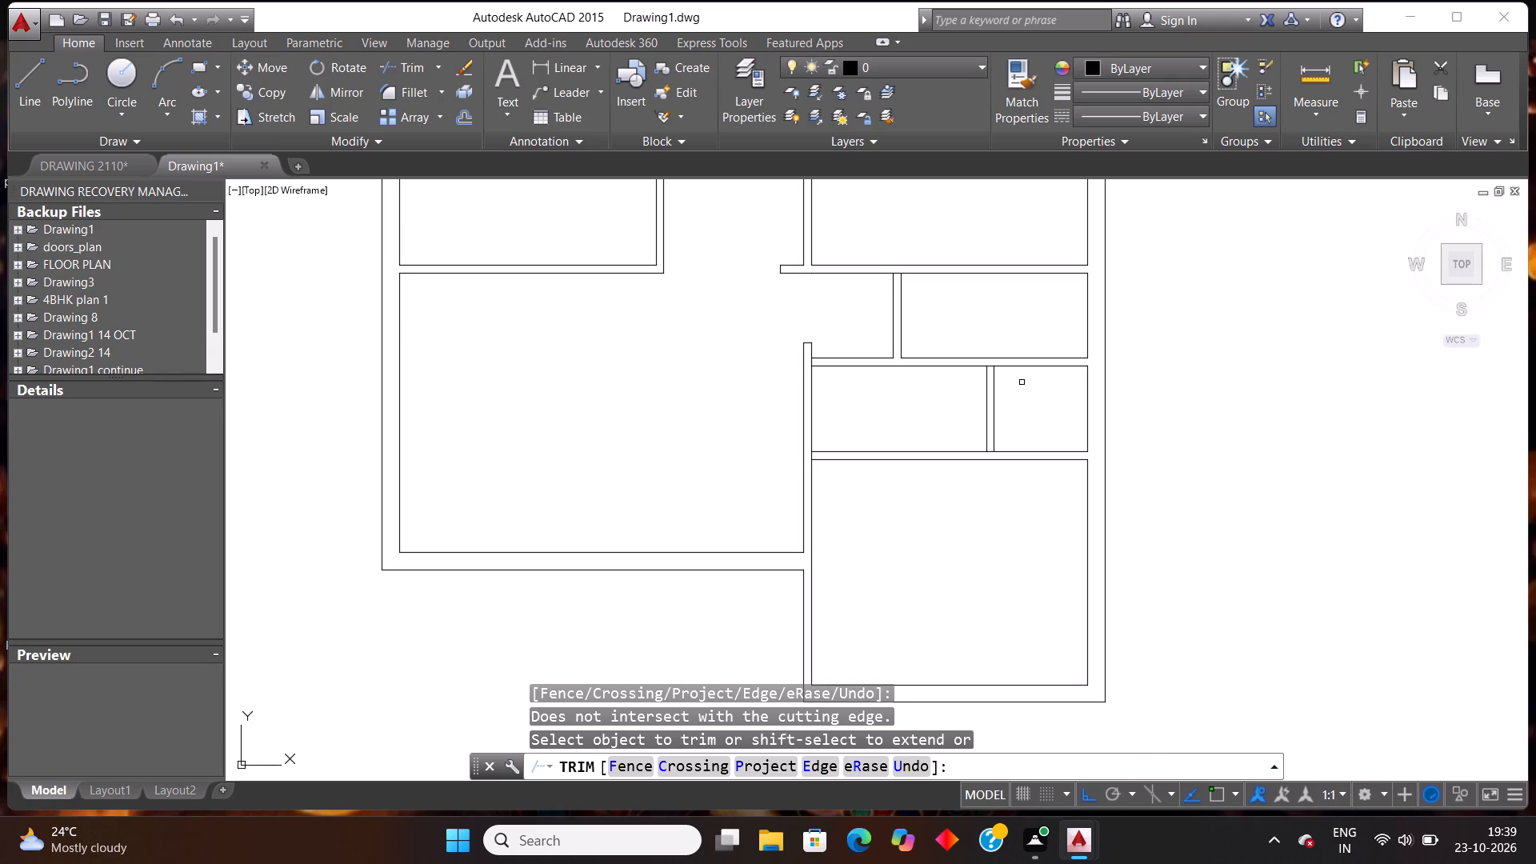
scroll(1003, 354, up, 6)
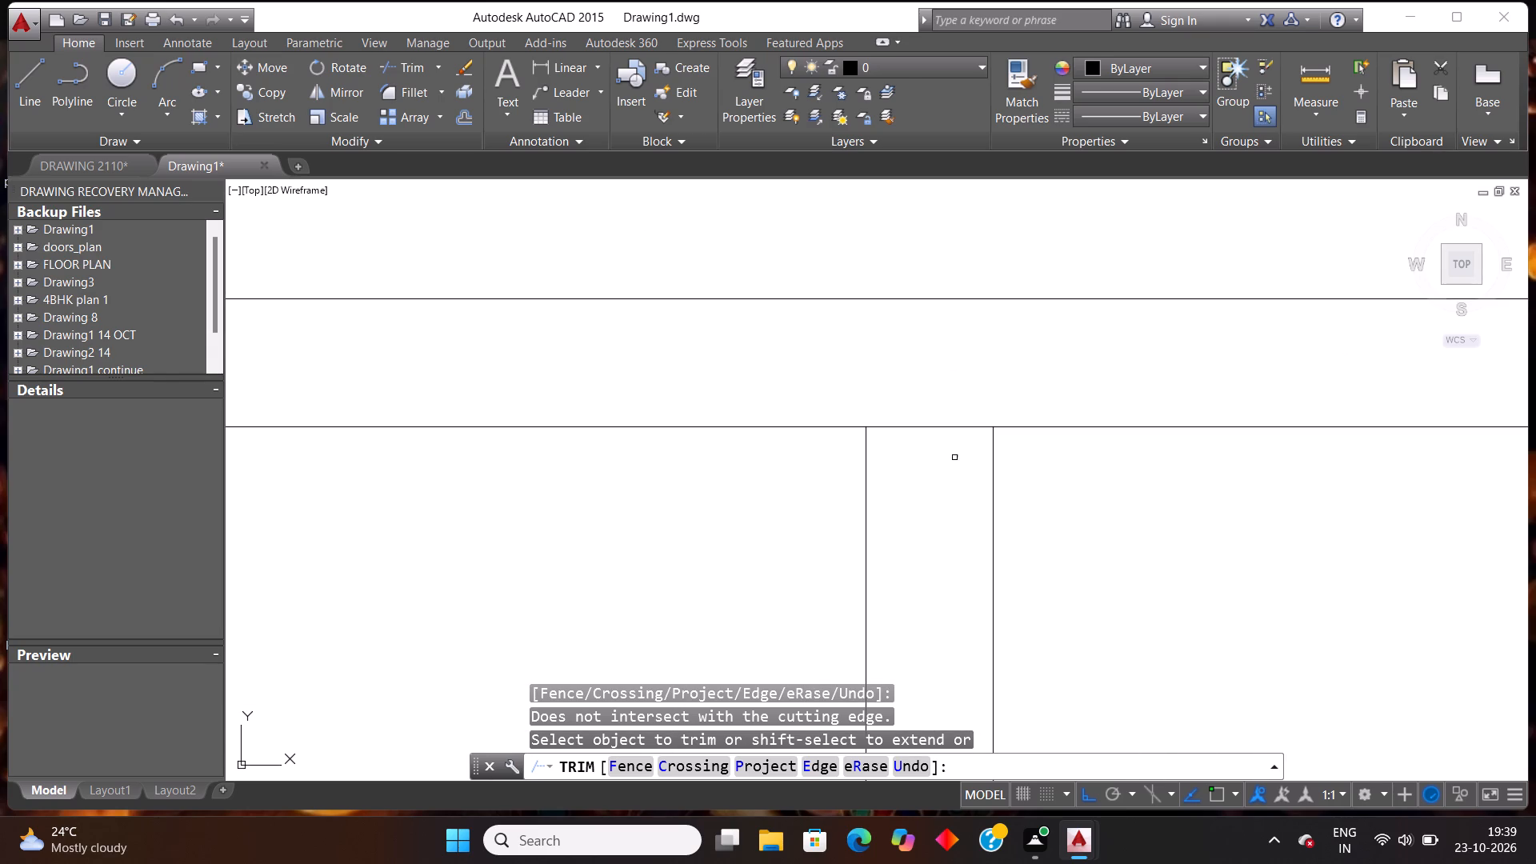
click(953, 455)
click(886, 383)
scroll(940, 366, down, 4)
scroll(1026, 446, down, 2)
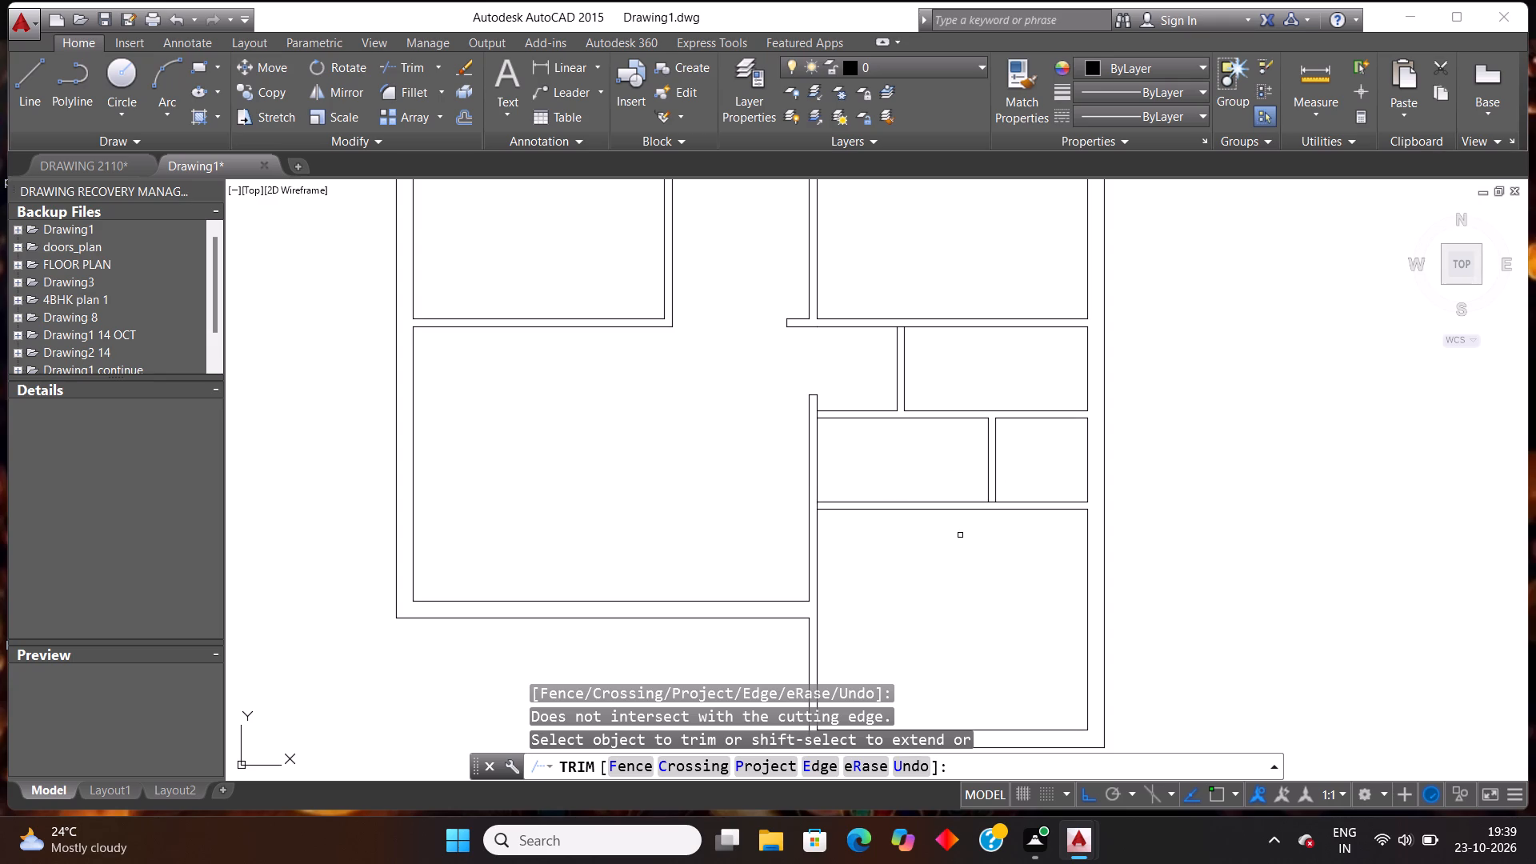
key(Escape)
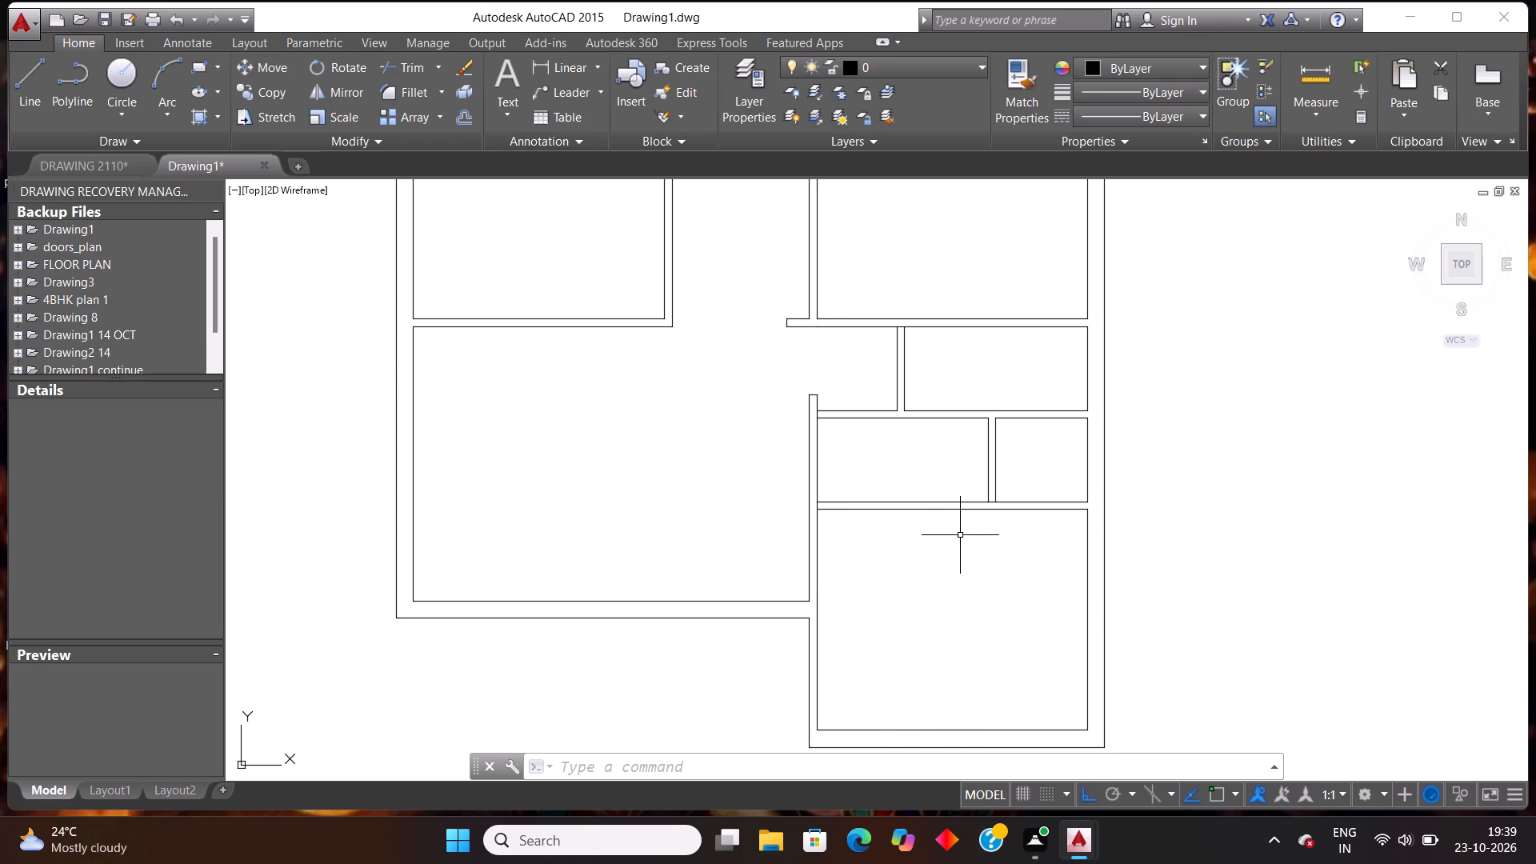
Extend the left line of the upper short vertical partition down to the lower line of the horizontal partition beneath it.
scroll(989, 567, down, 1)
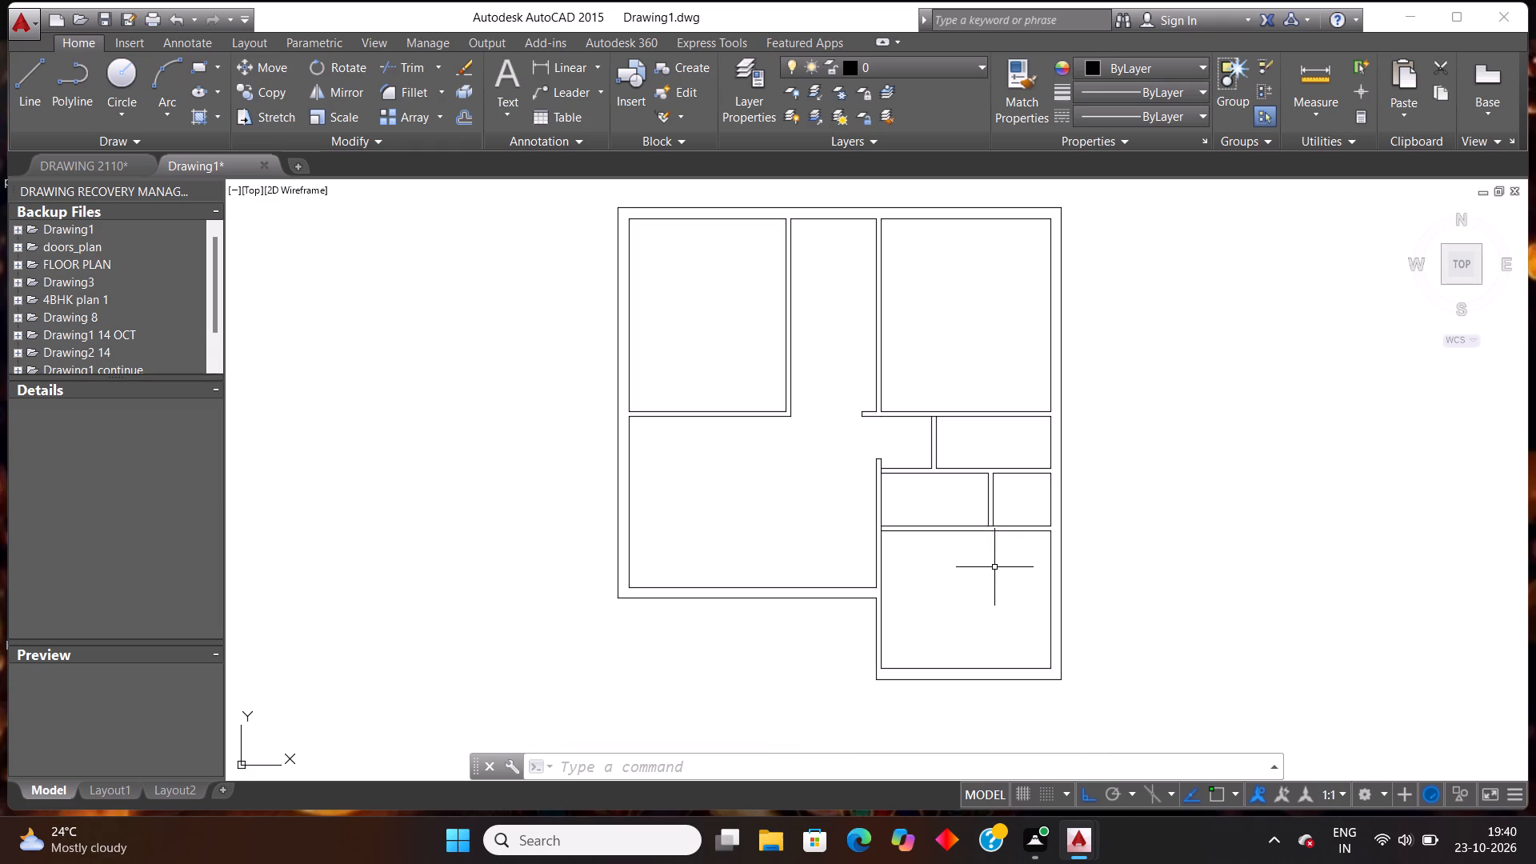
scroll(1004, 571, up, 1)
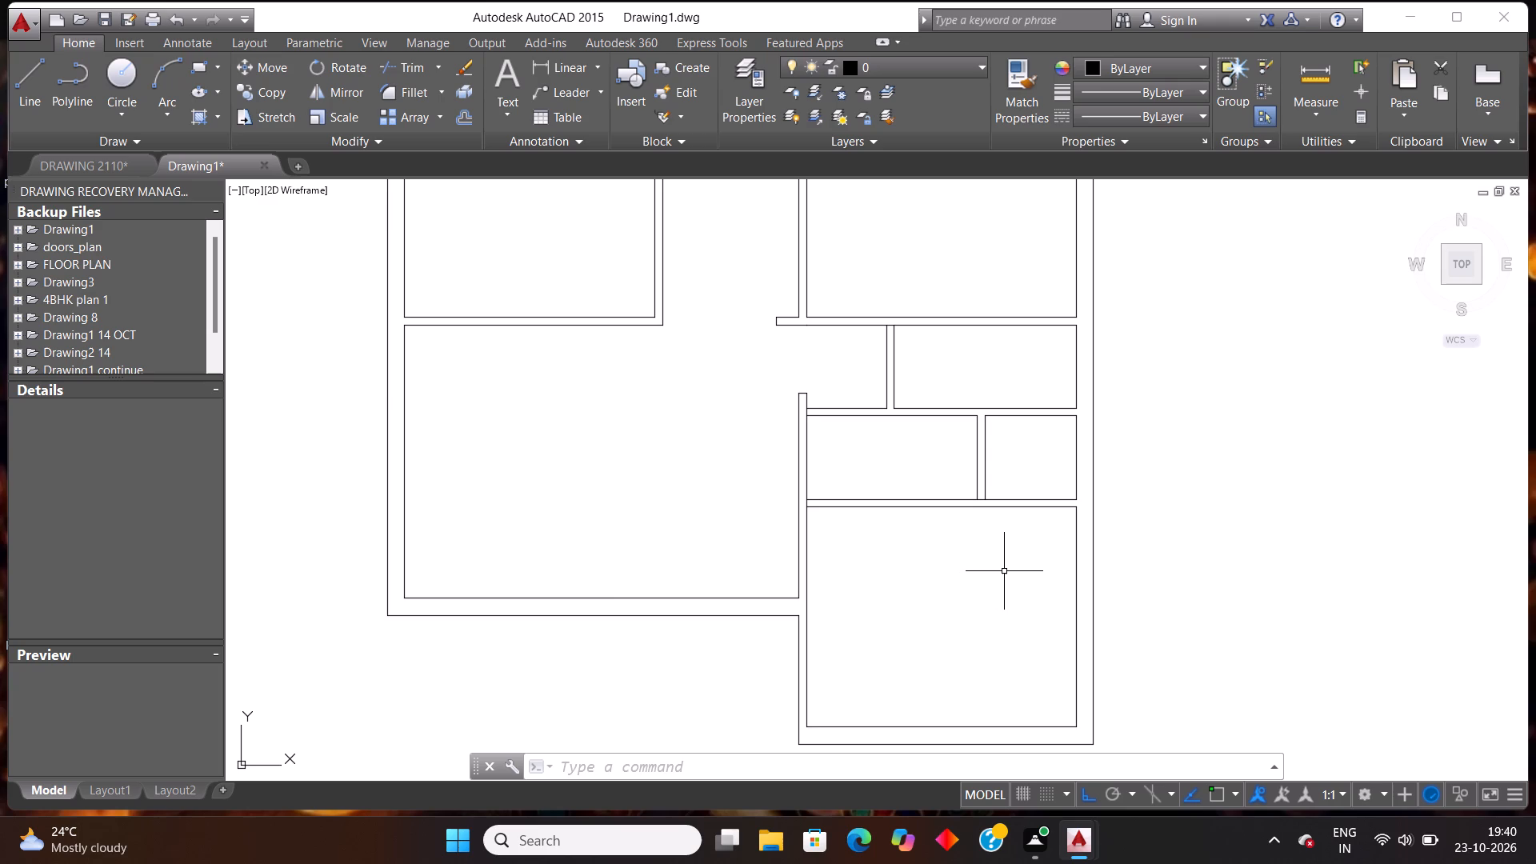
scroll(1004, 571, up, 1)
key(Escape)
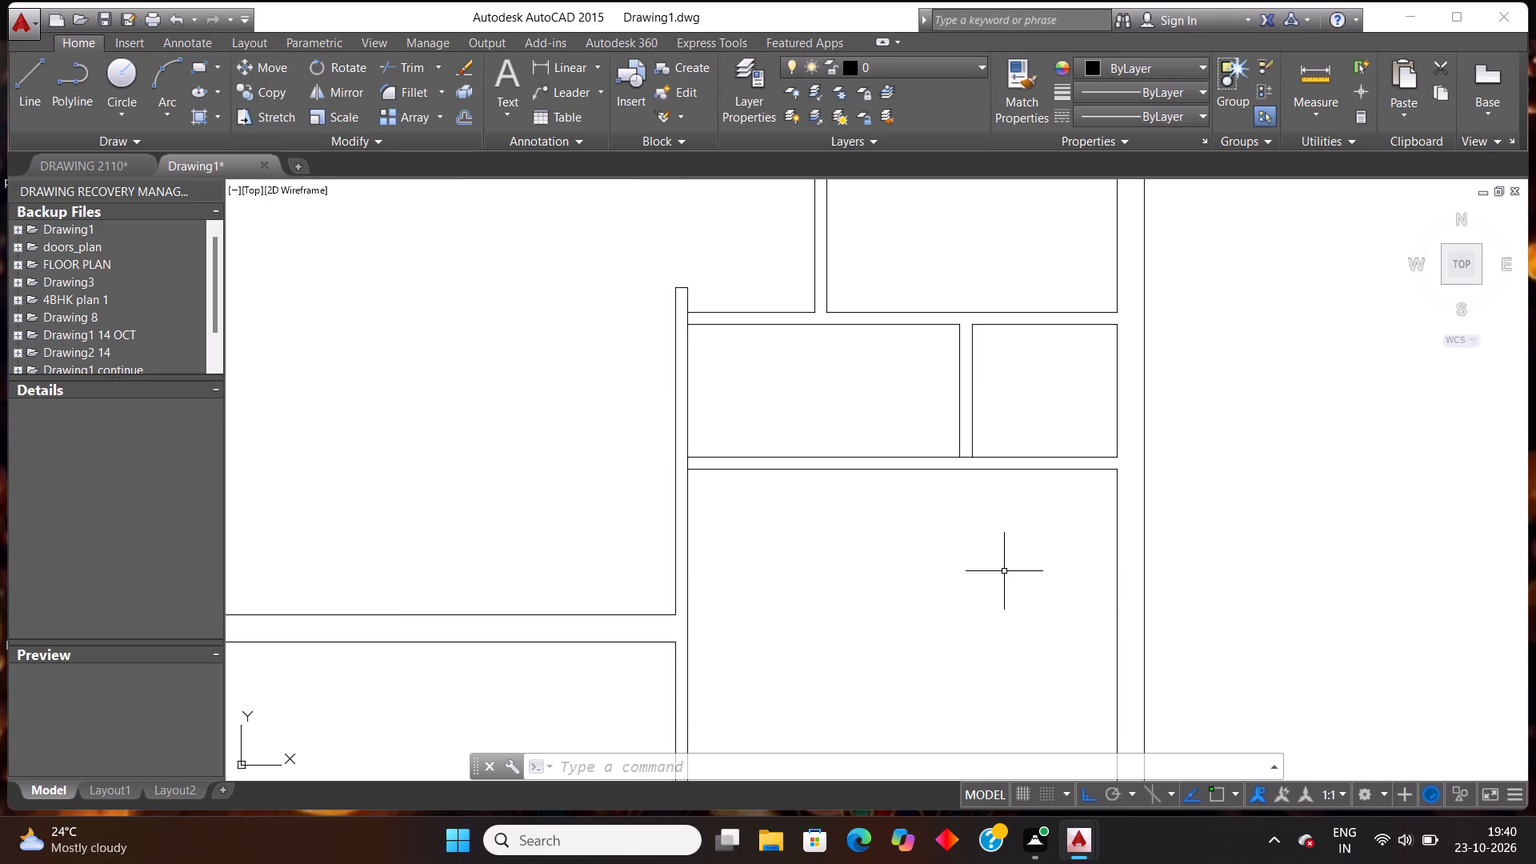
text(ex)
key(Return)
key(Return)
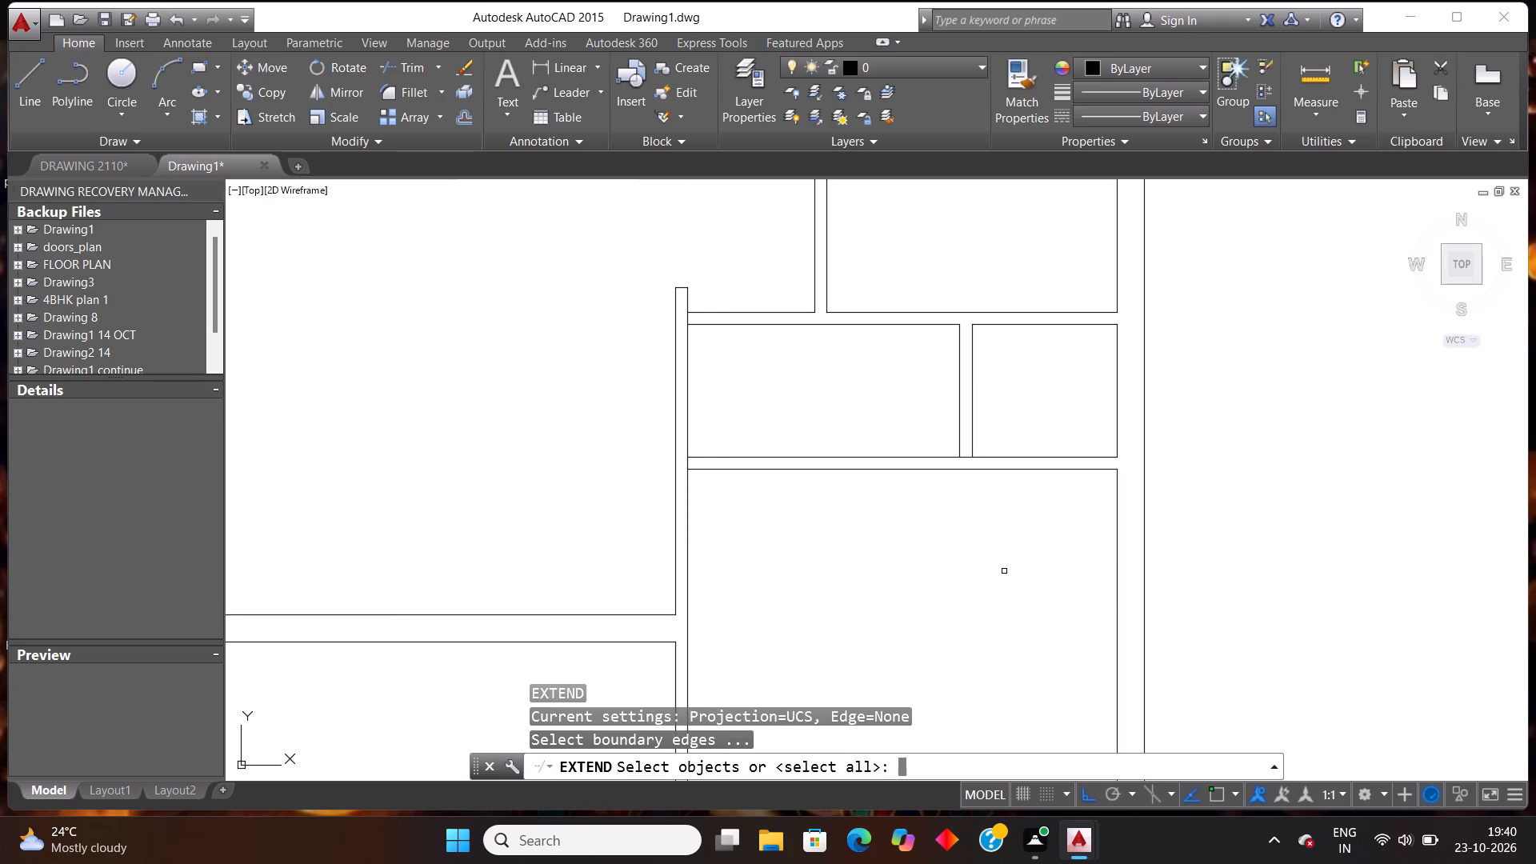
click(812, 290)
key(Escape)
key(Escape)
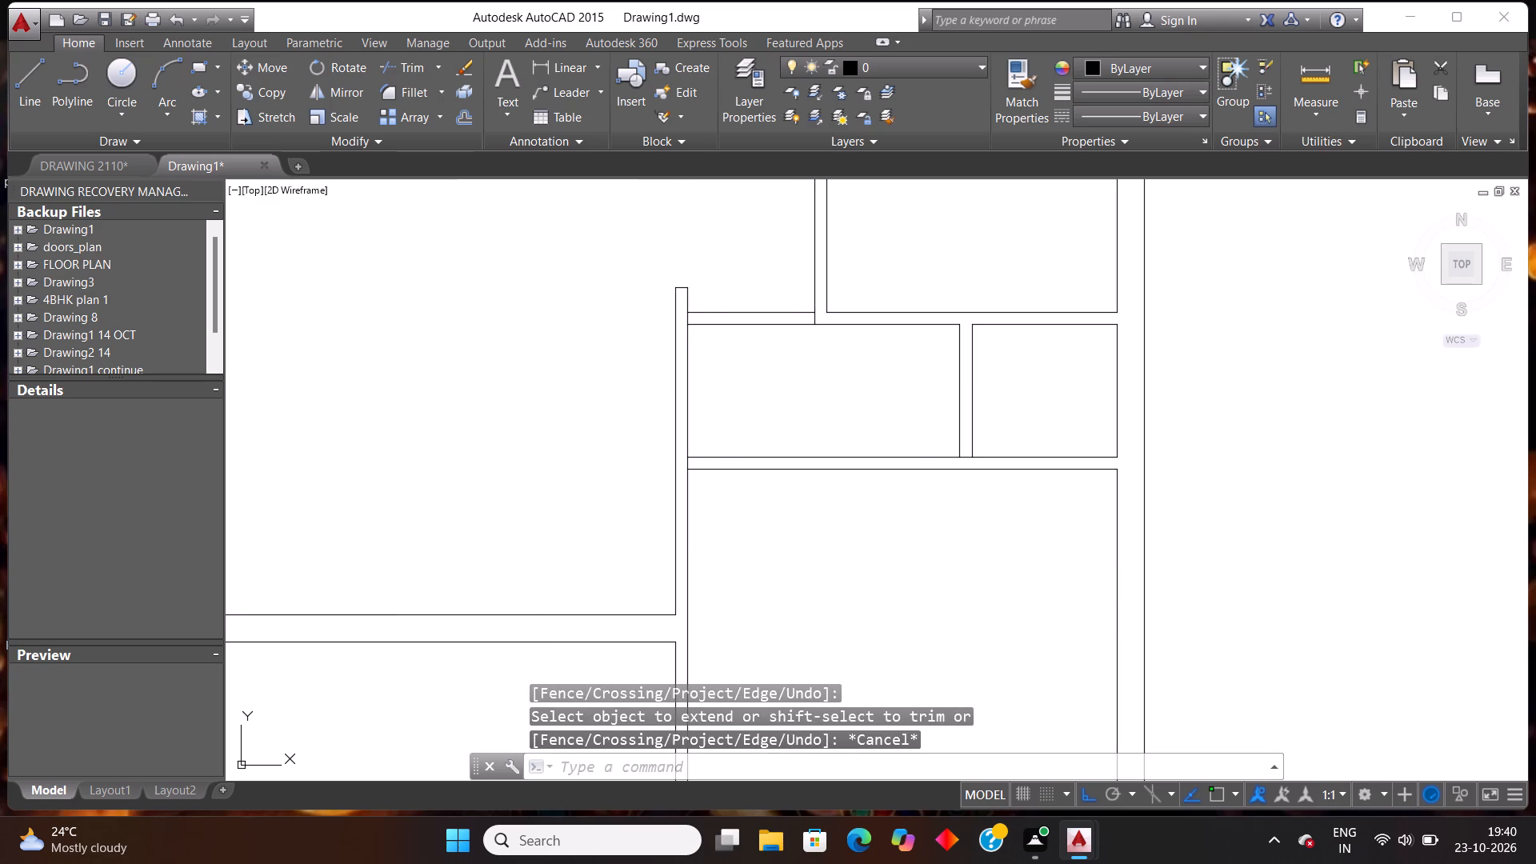
Trim the horizontal partition's lower line left of the extended vertical line, and erase its remaining upper line segment there.
text(tr)
key(Return)
key(Return)
drag(775, 362, 775, 354)
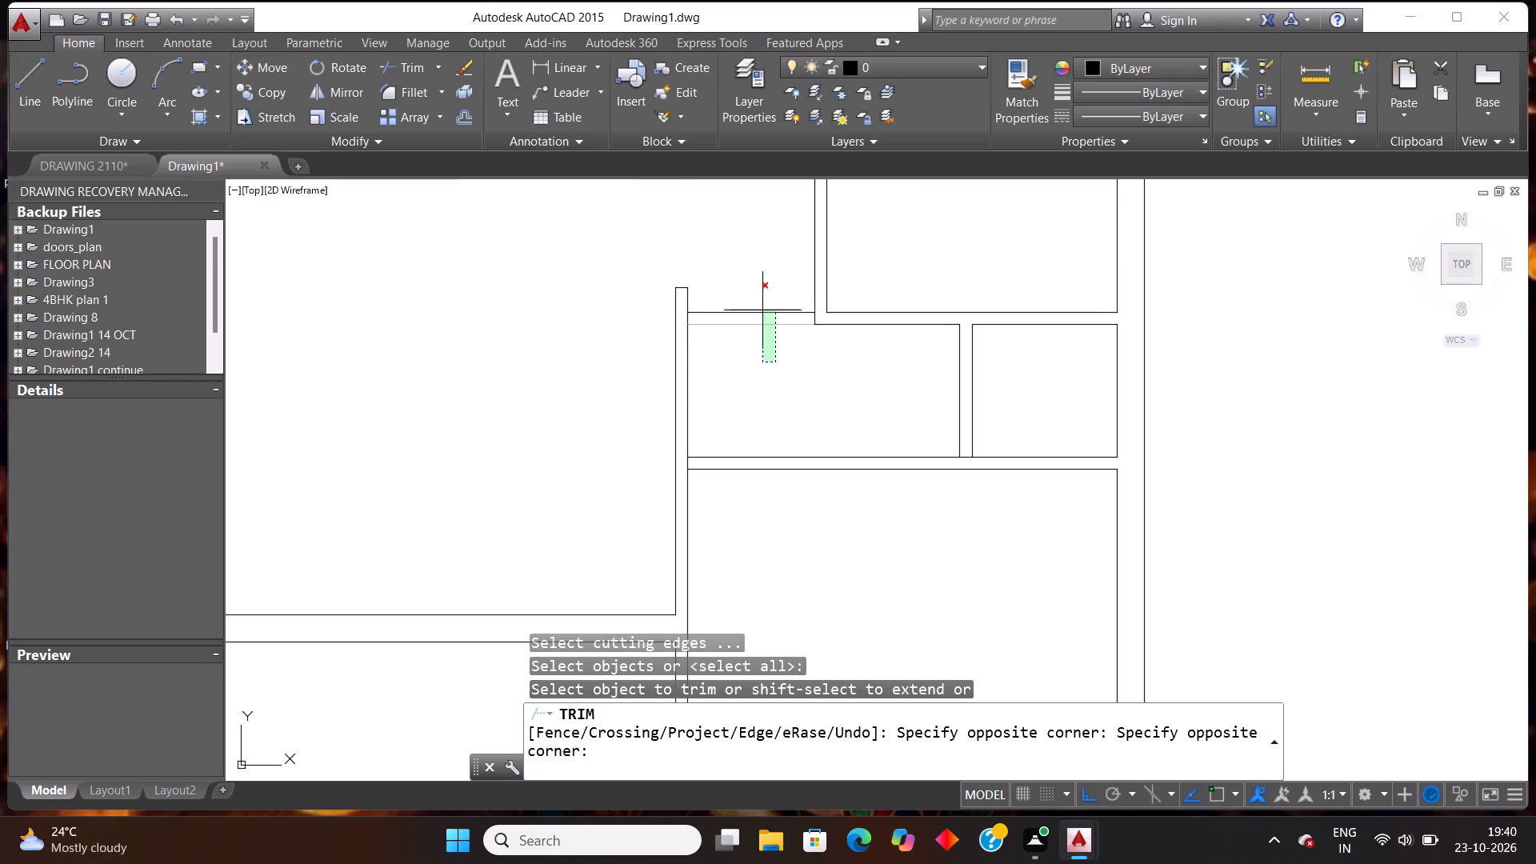
click(744, 250)
key(Escape)
click(776, 337)
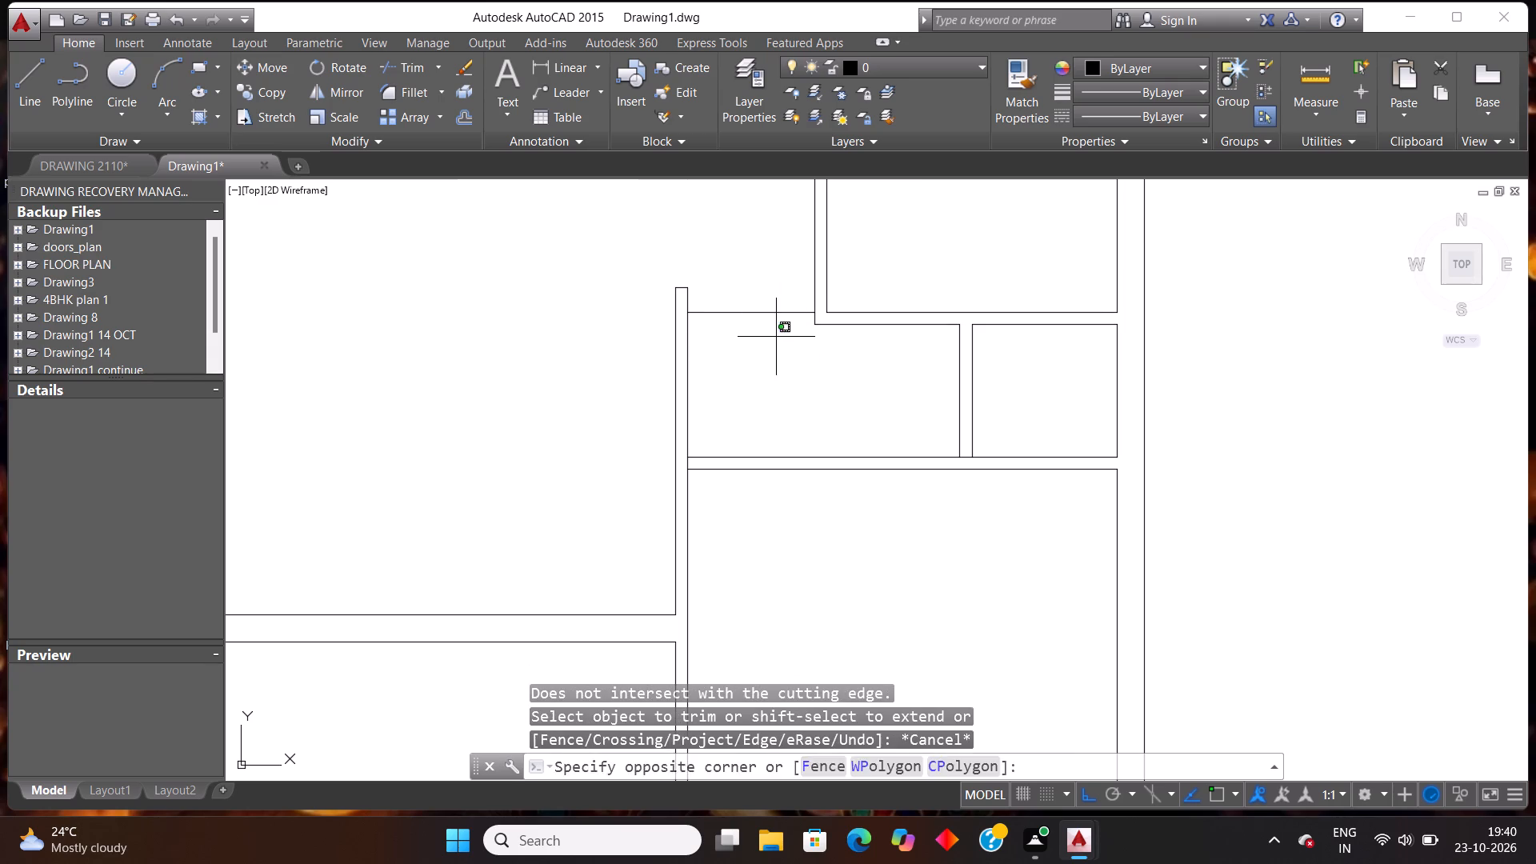
click(752, 298)
key(Delete)
scroll(869, 423, down, 3)
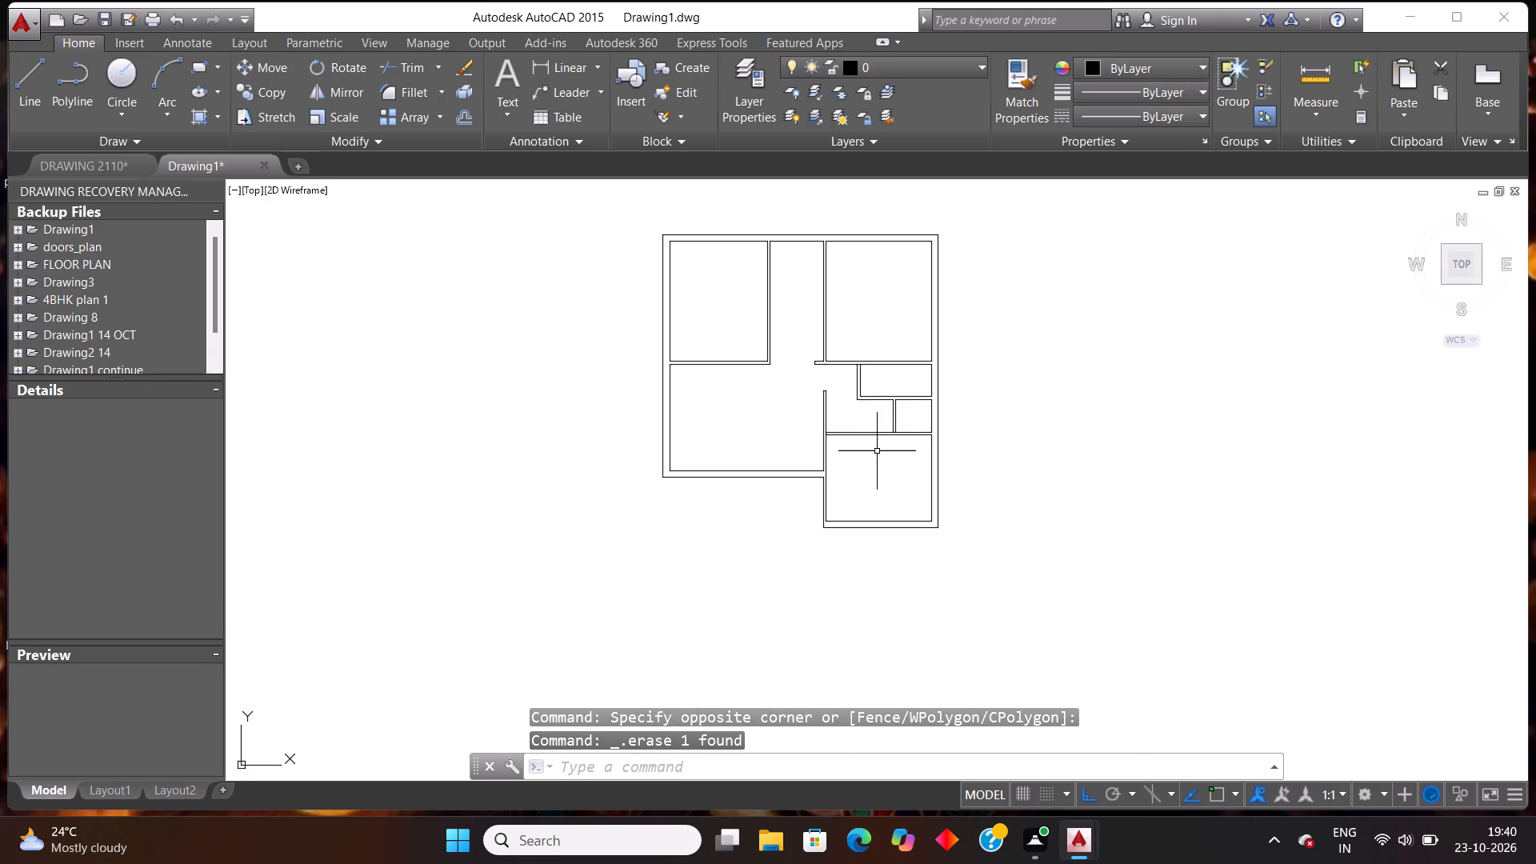
scroll(881, 455, down, 1)
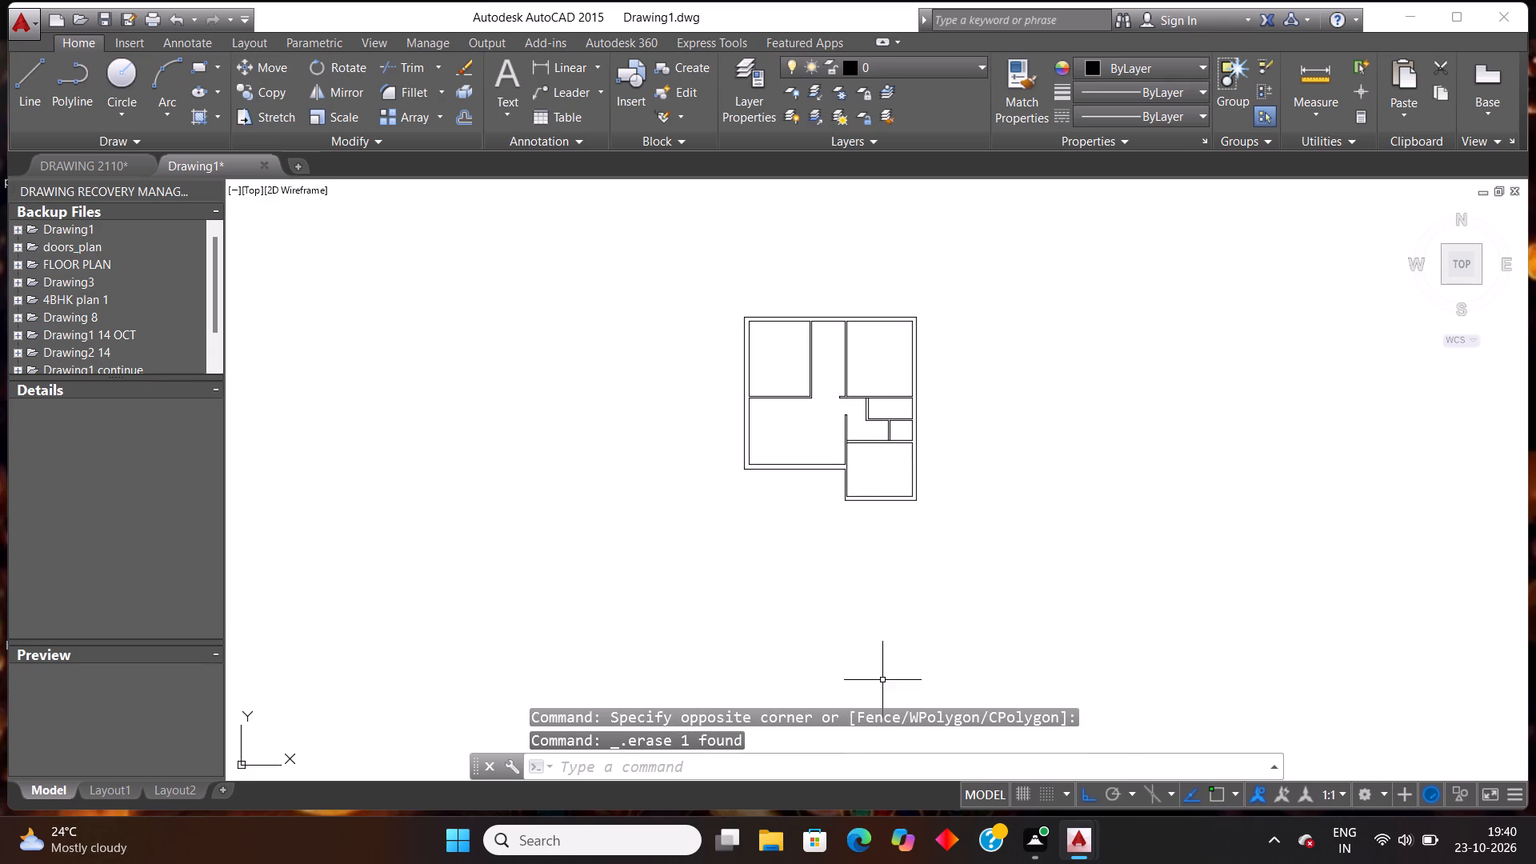
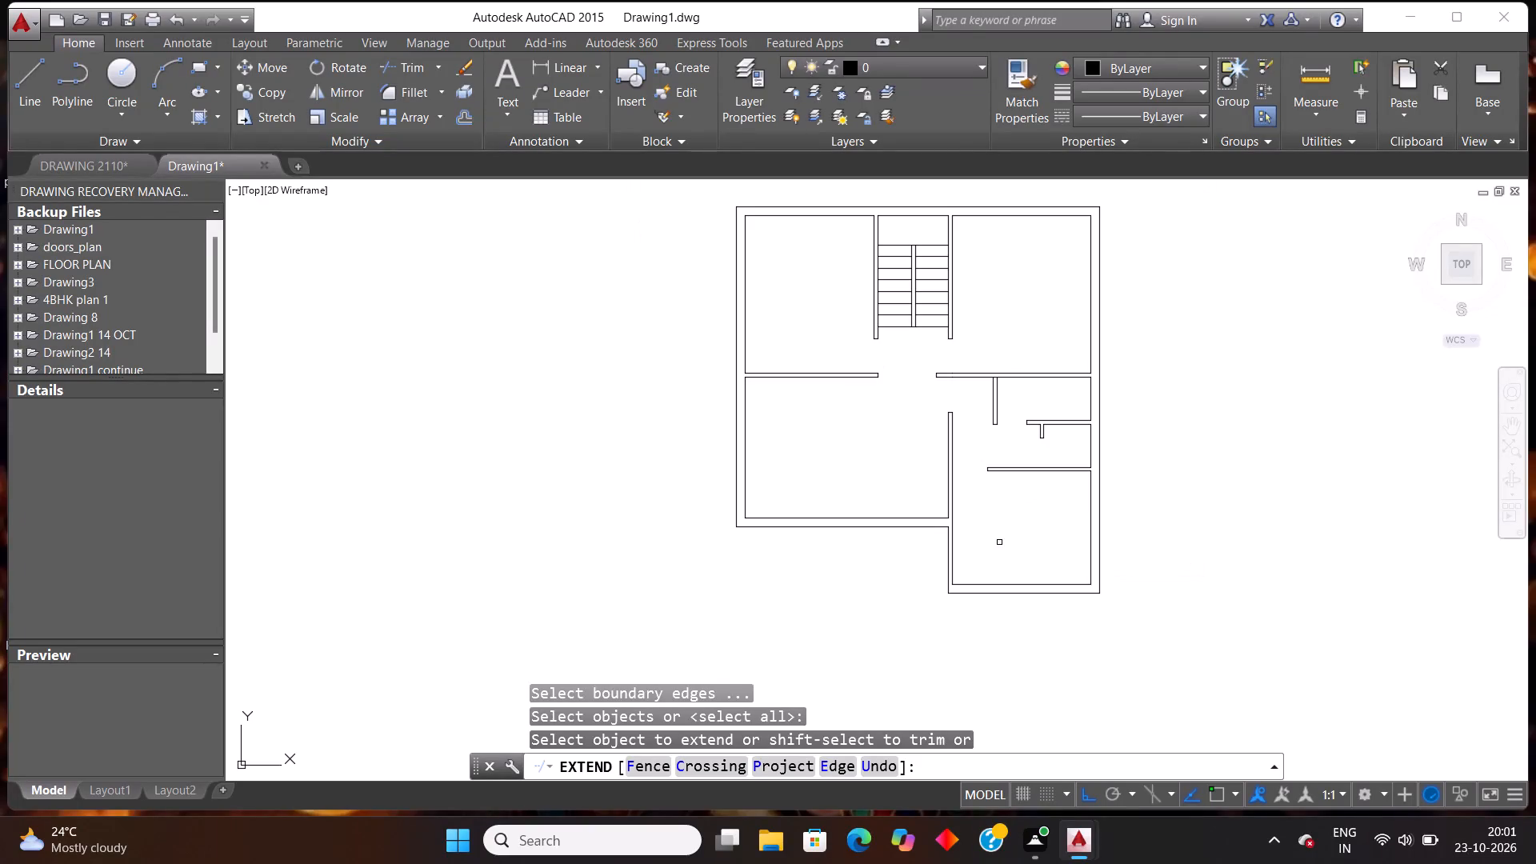
Extend the left line of the long lower vertical partition down to the outer line of the lower-left room's bottom wall.
click(947, 502)
key(Escape)
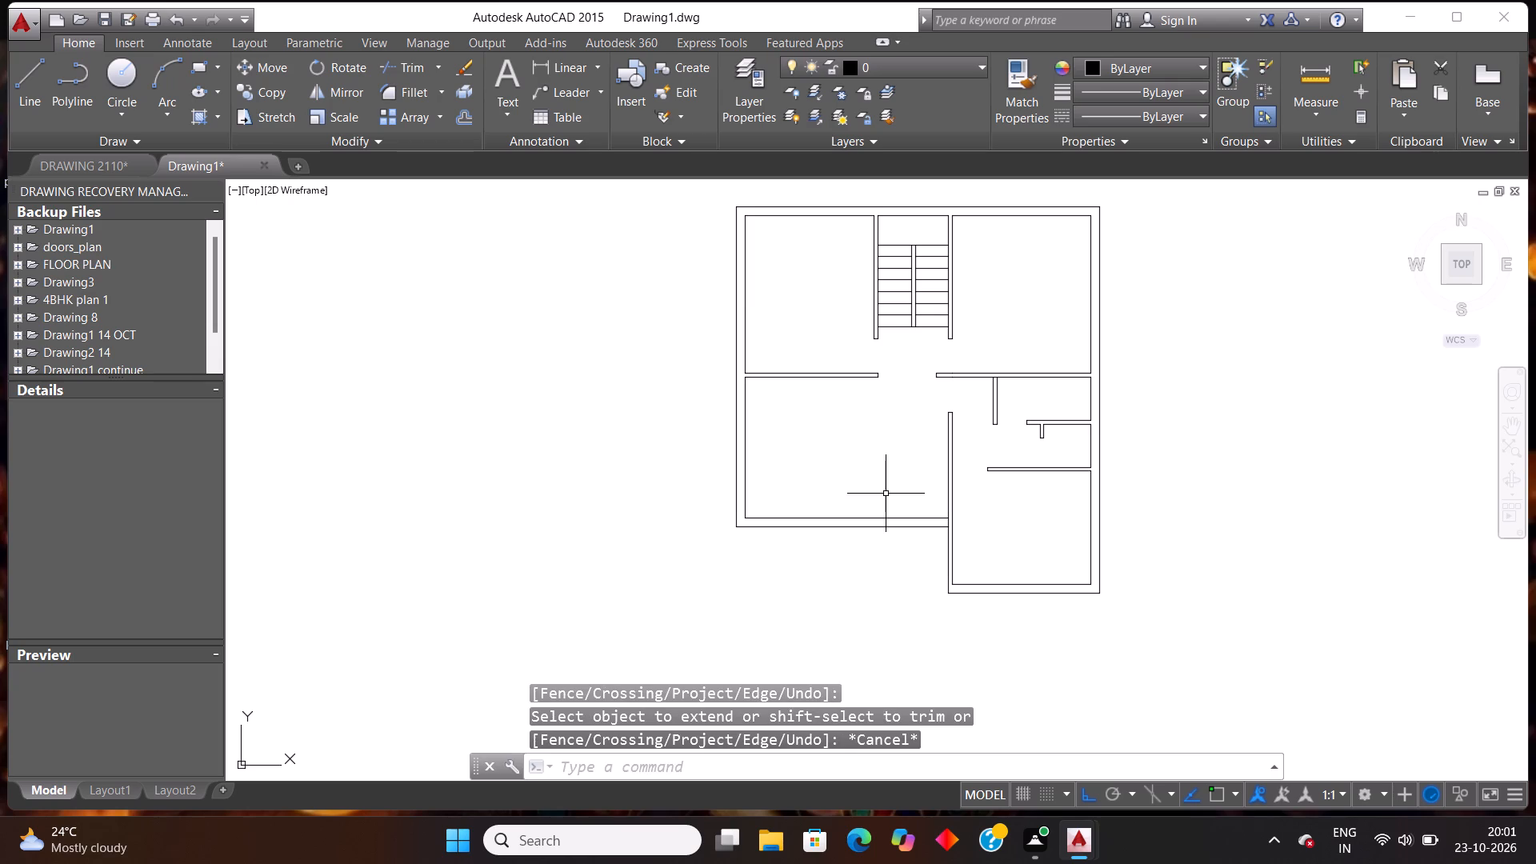
Offset the left line of the long lower vertical partition 3' to the left, across the lower-left room's bottom wall.
text(off)
key(Return)
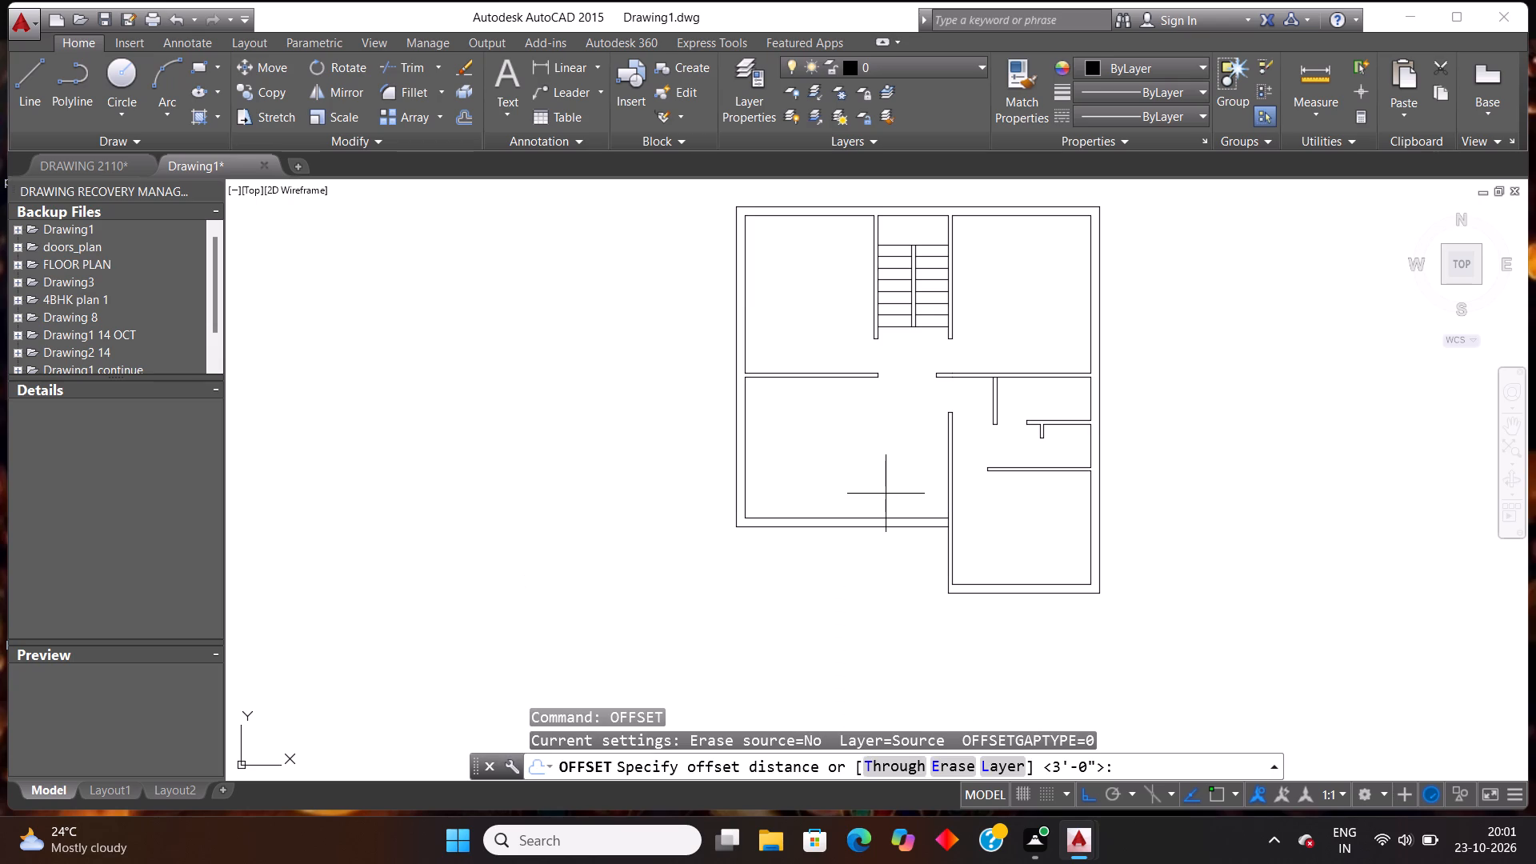
text(3')
key(Return)
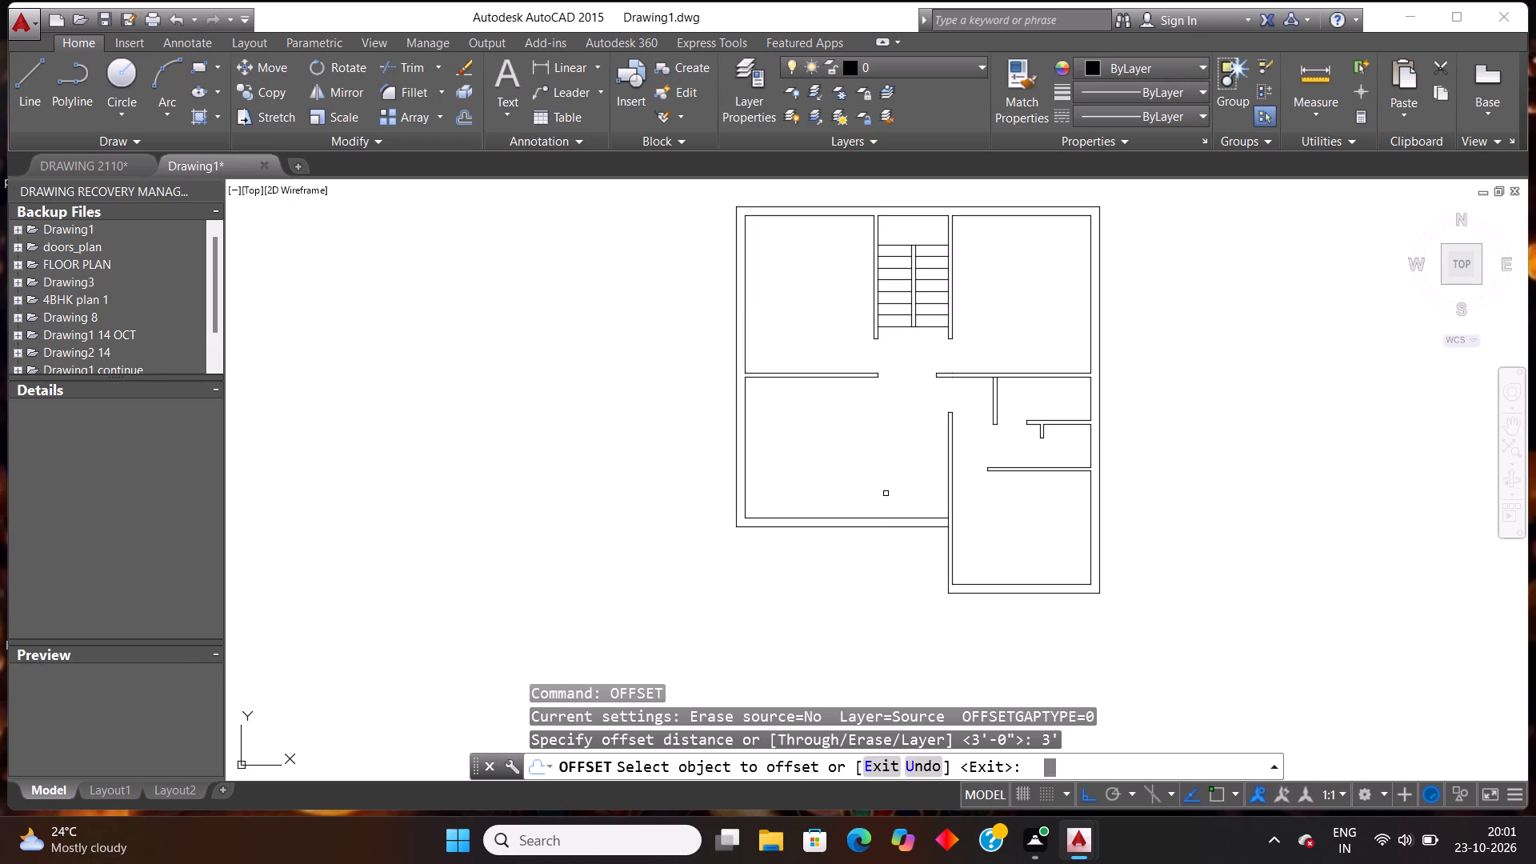
click(947, 470)
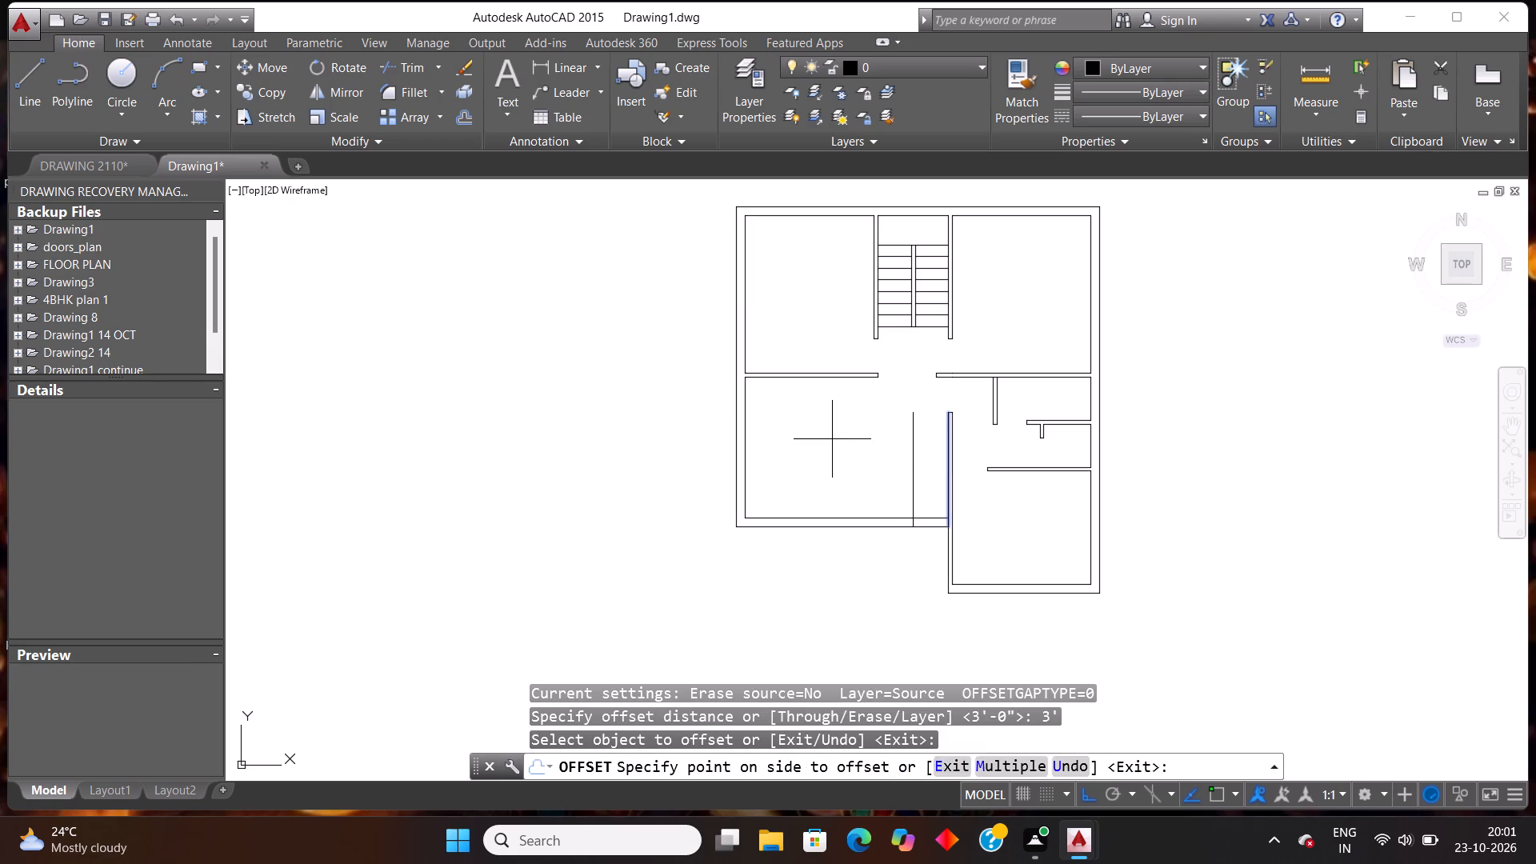
click(832, 439)
key(Escape)
Trim the offset line above and below the bottom wall and the wall lines to its right, leaving a capped 3' opening.
text(tr)
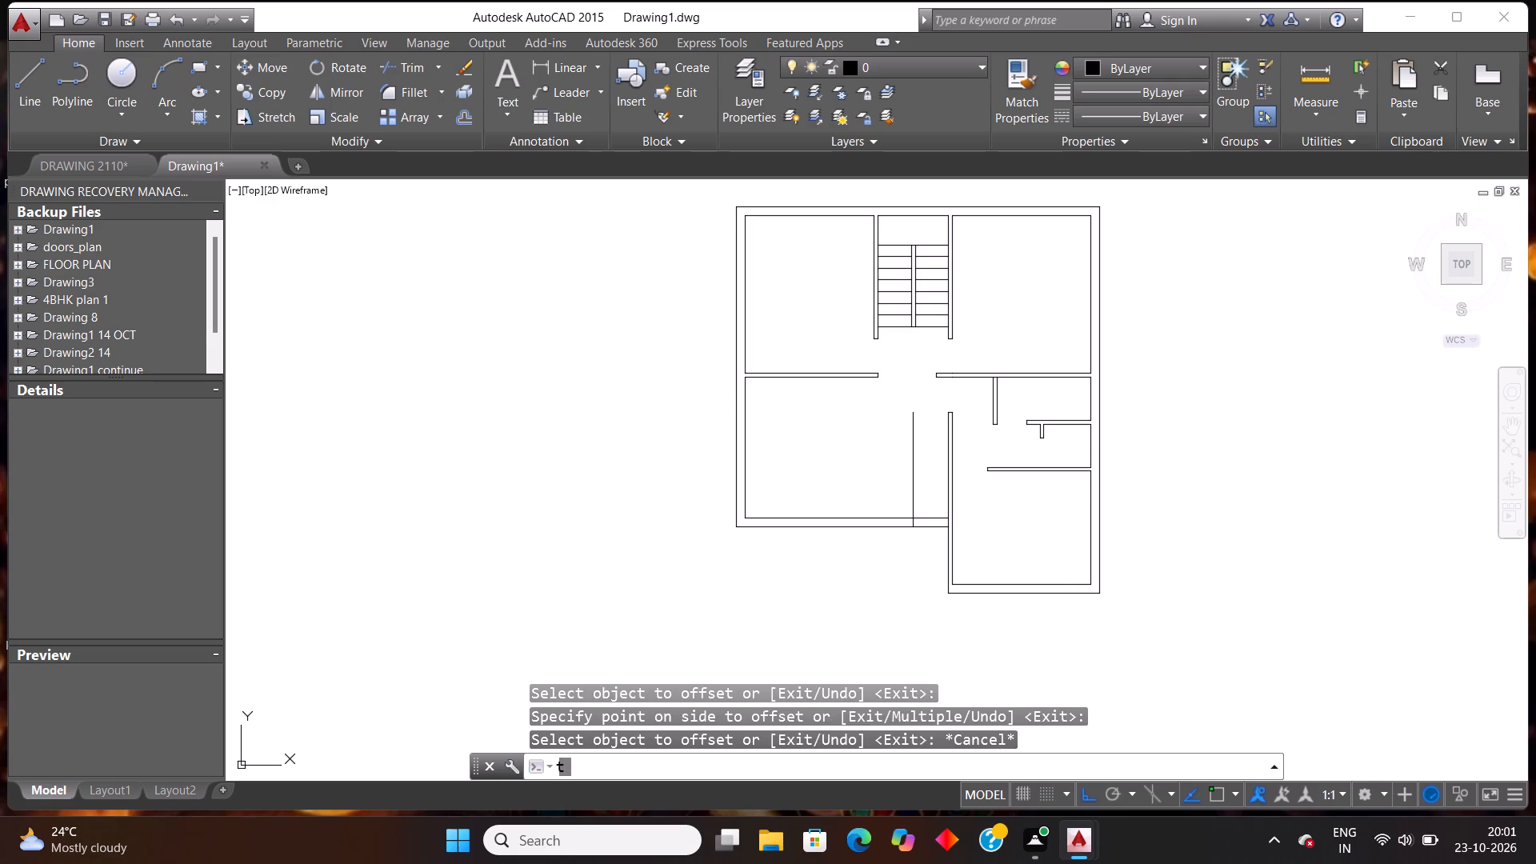
key(Return)
key(Return)
click(890, 442)
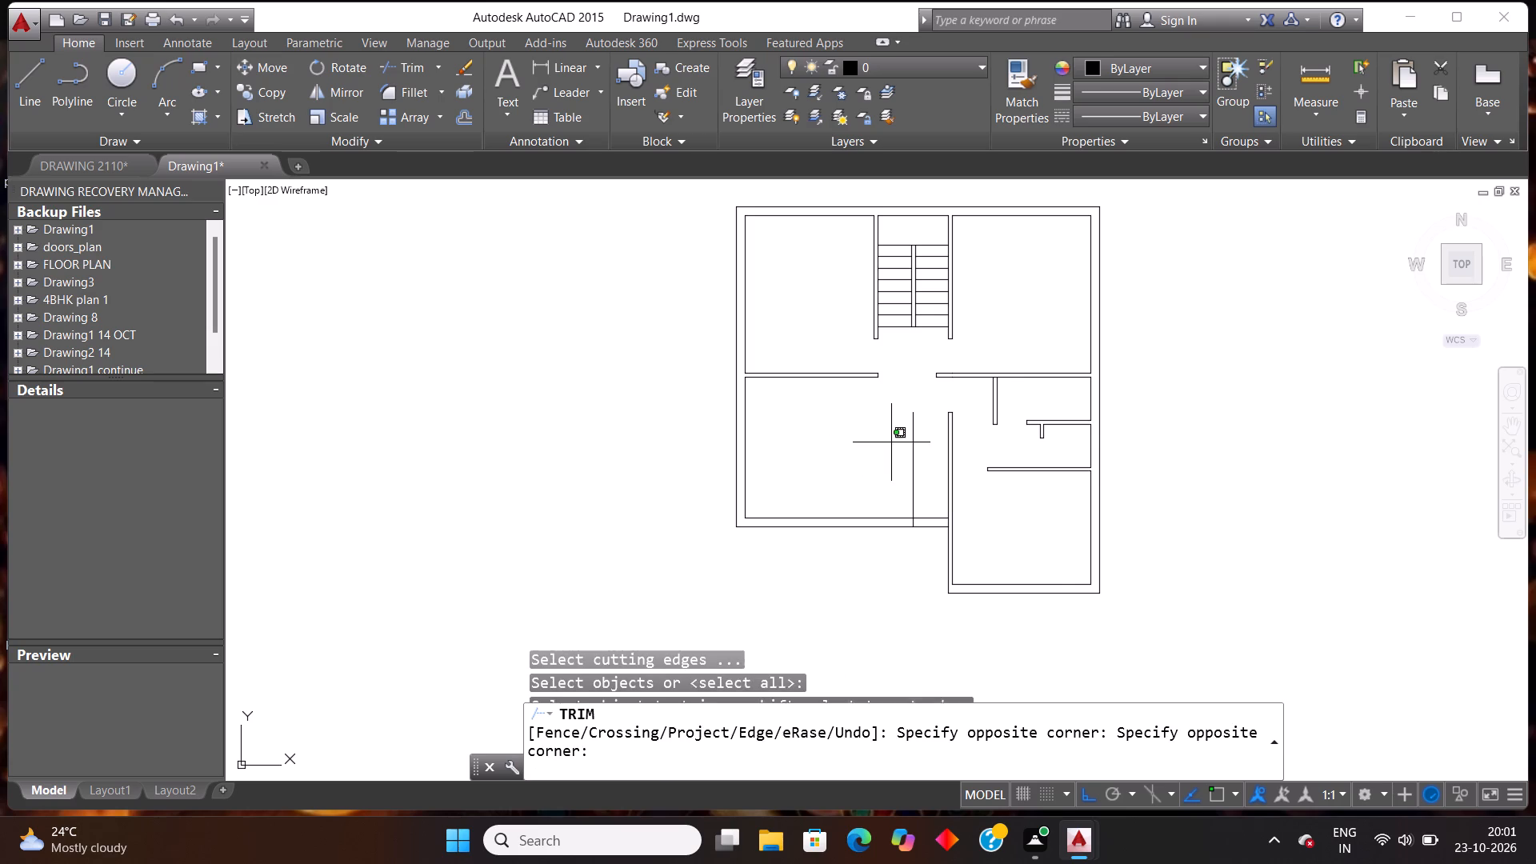
click(922, 450)
click(935, 553)
click(922, 486)
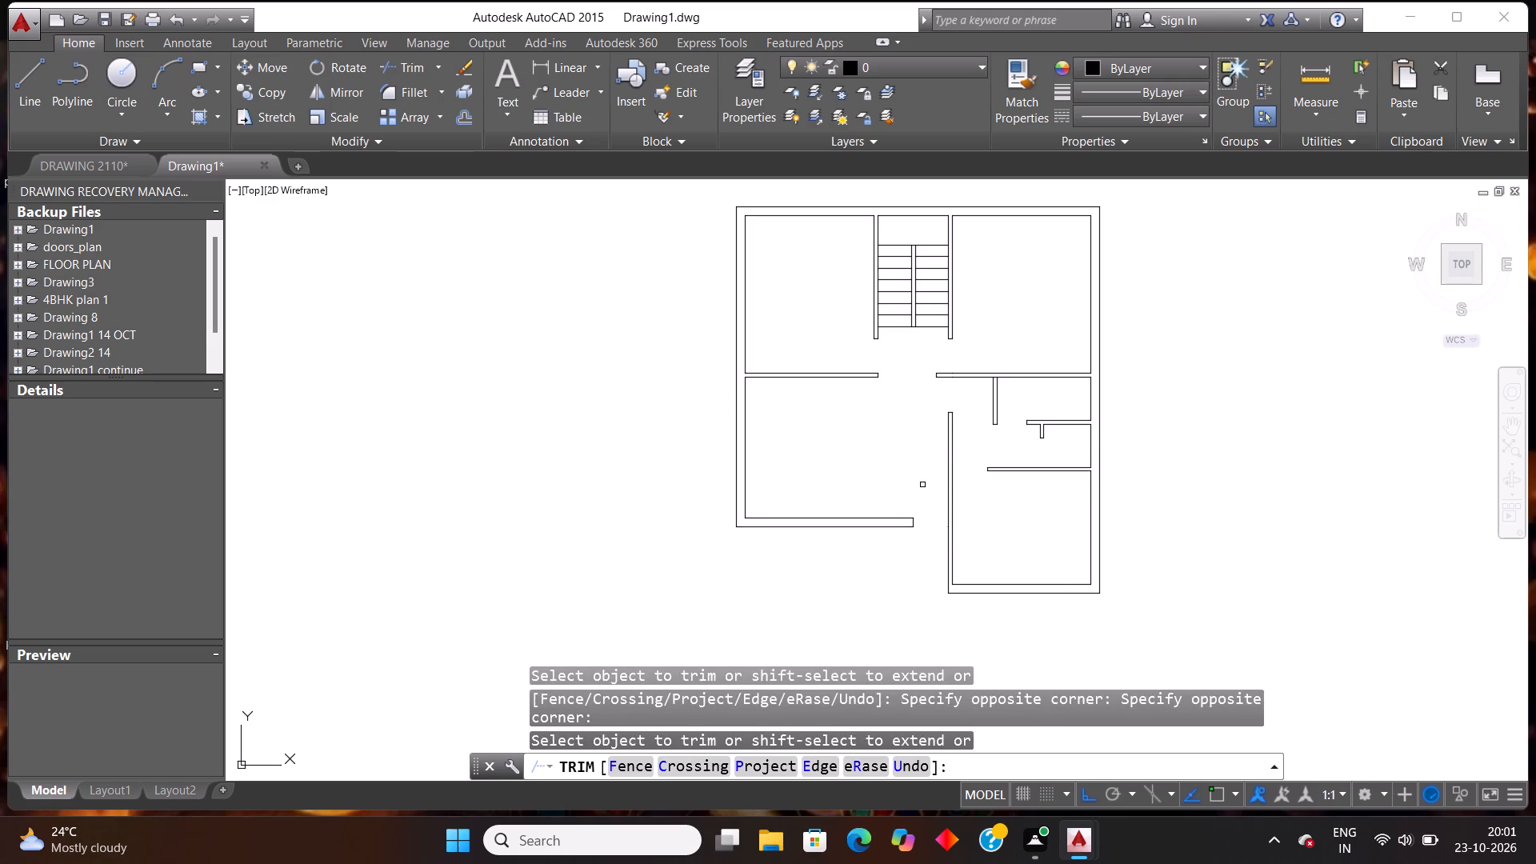
scroll(903, 520, down, 1)
scroll(931, 547, up, 1)
key(Escape)
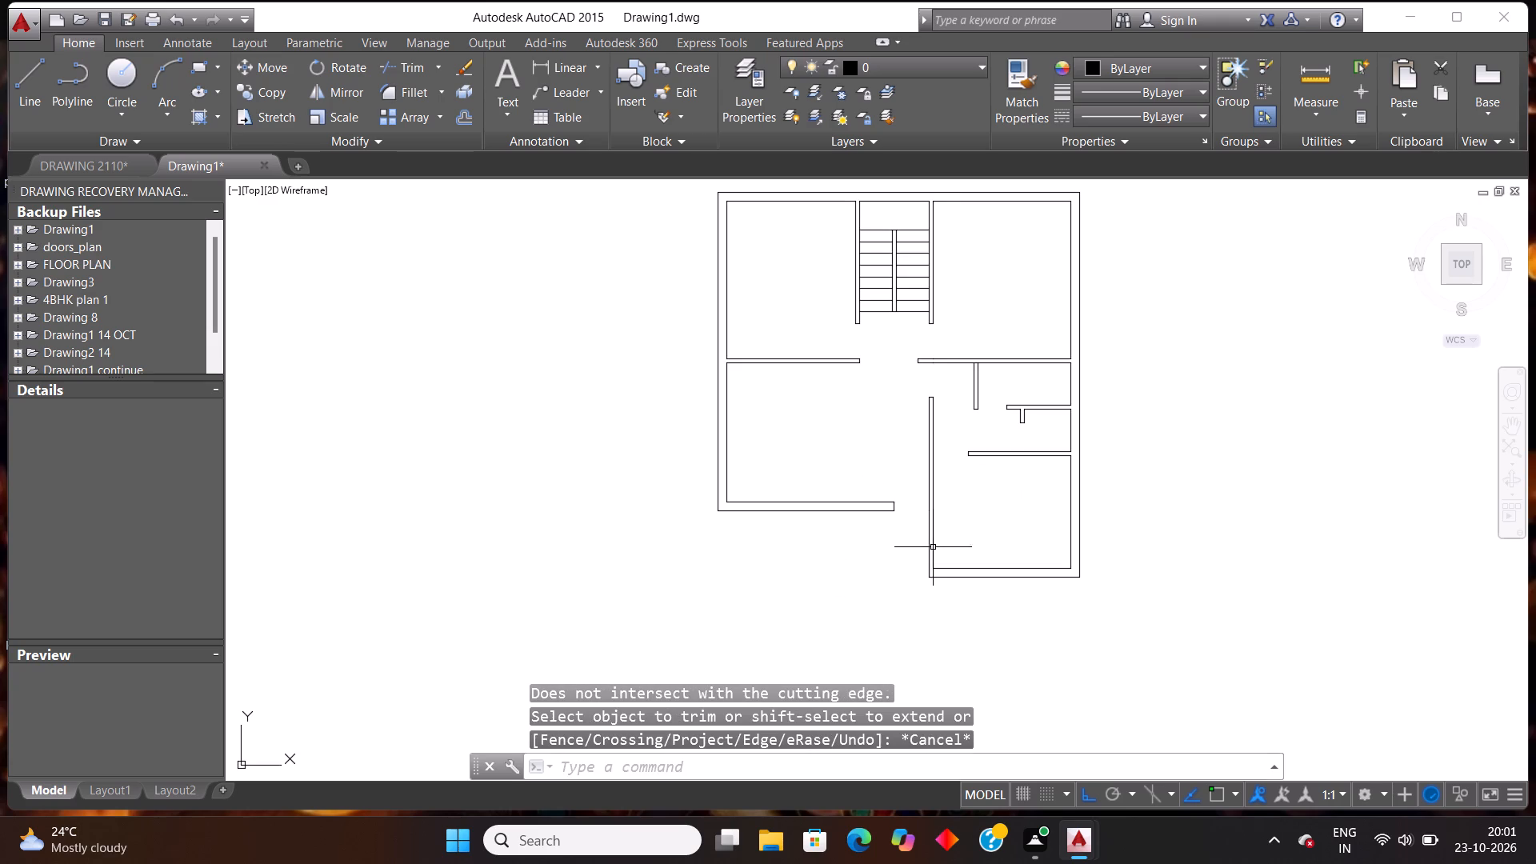
key(Escape)
Offset the outer line of the lower-left room's bottom wall 3' downward.
text(off)
key(Return)
text(3')
key(Return)
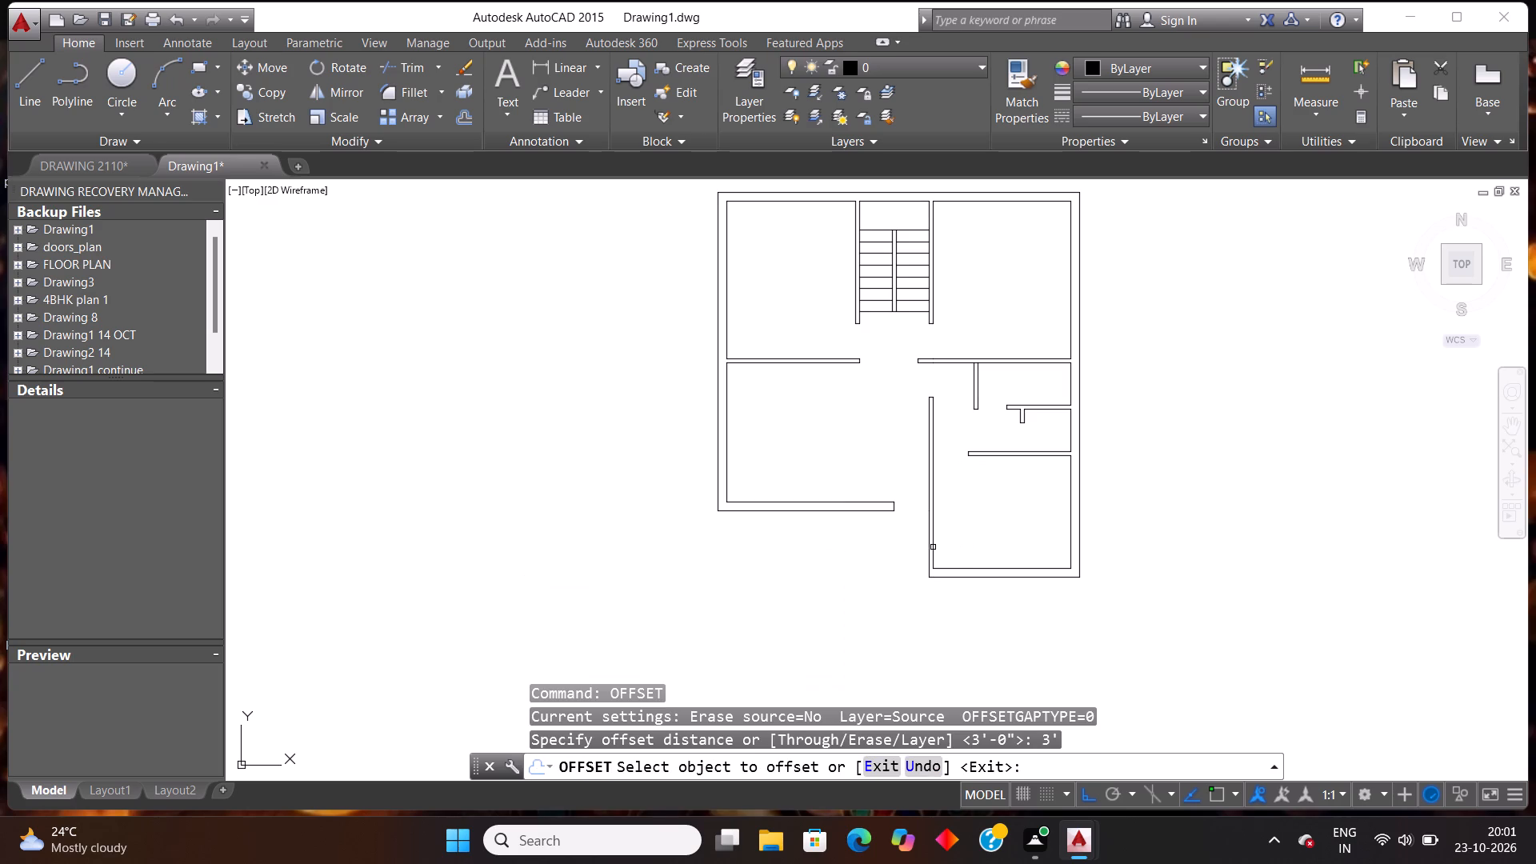
click(880, 512)
click(842, 658)
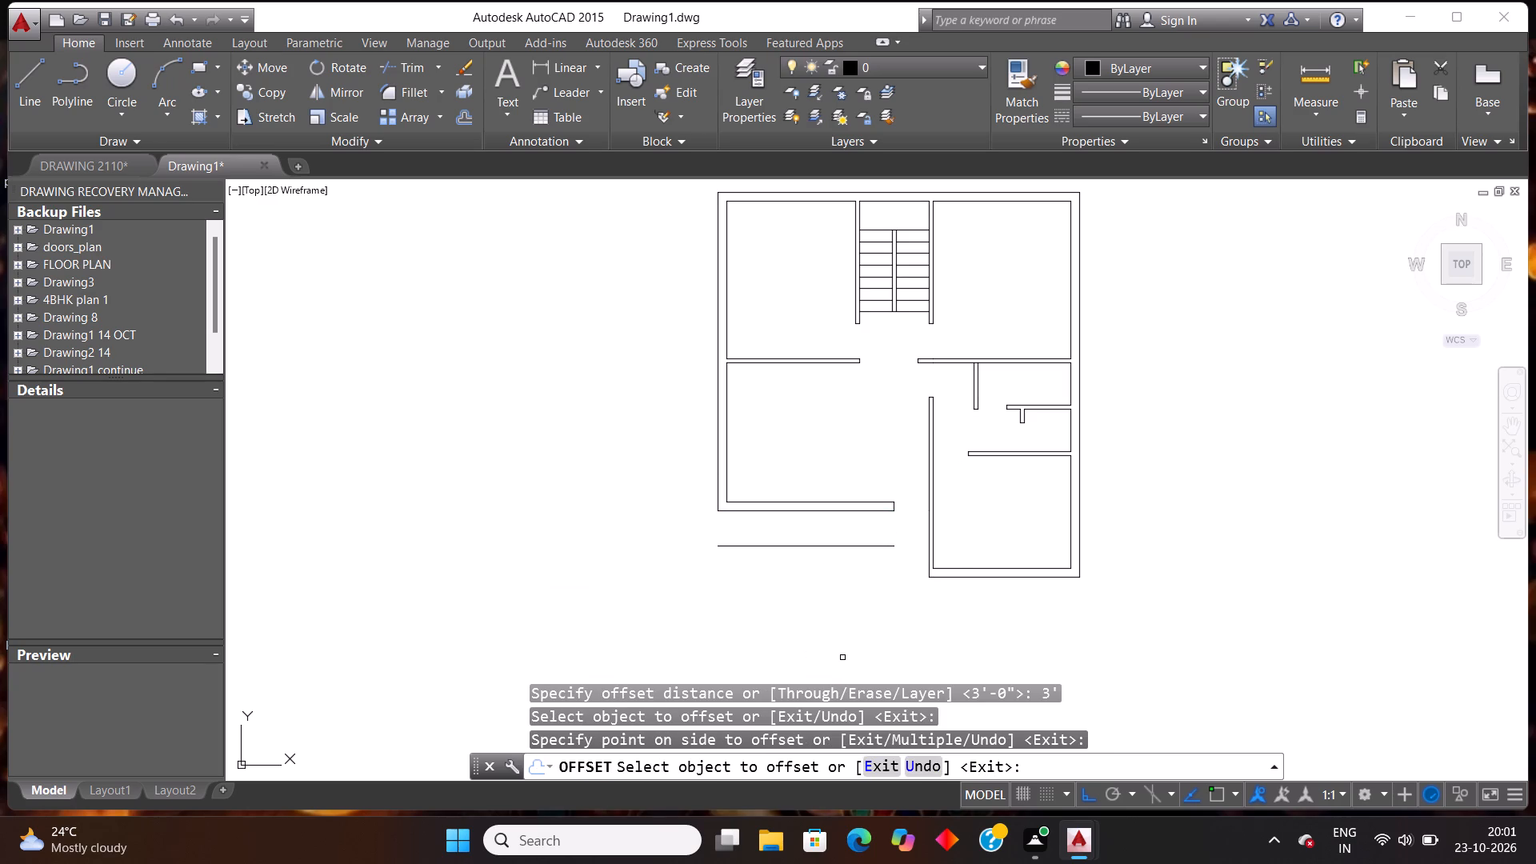
key(Escape)
Extend the new horizontal line's right end to the long vertical partition's left line.
text(ex)
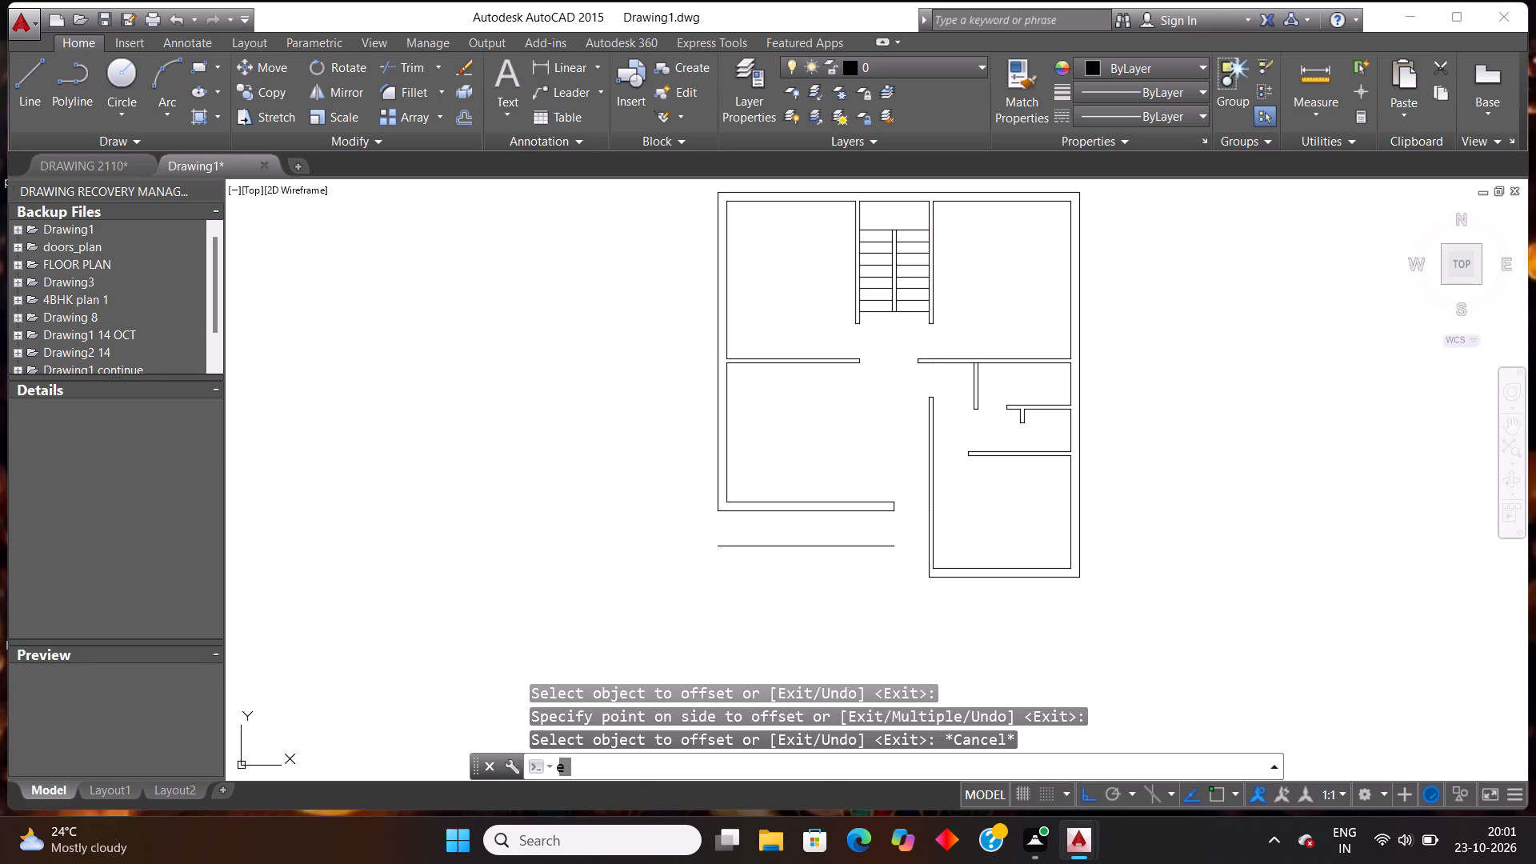
key(Return)
key(Return)
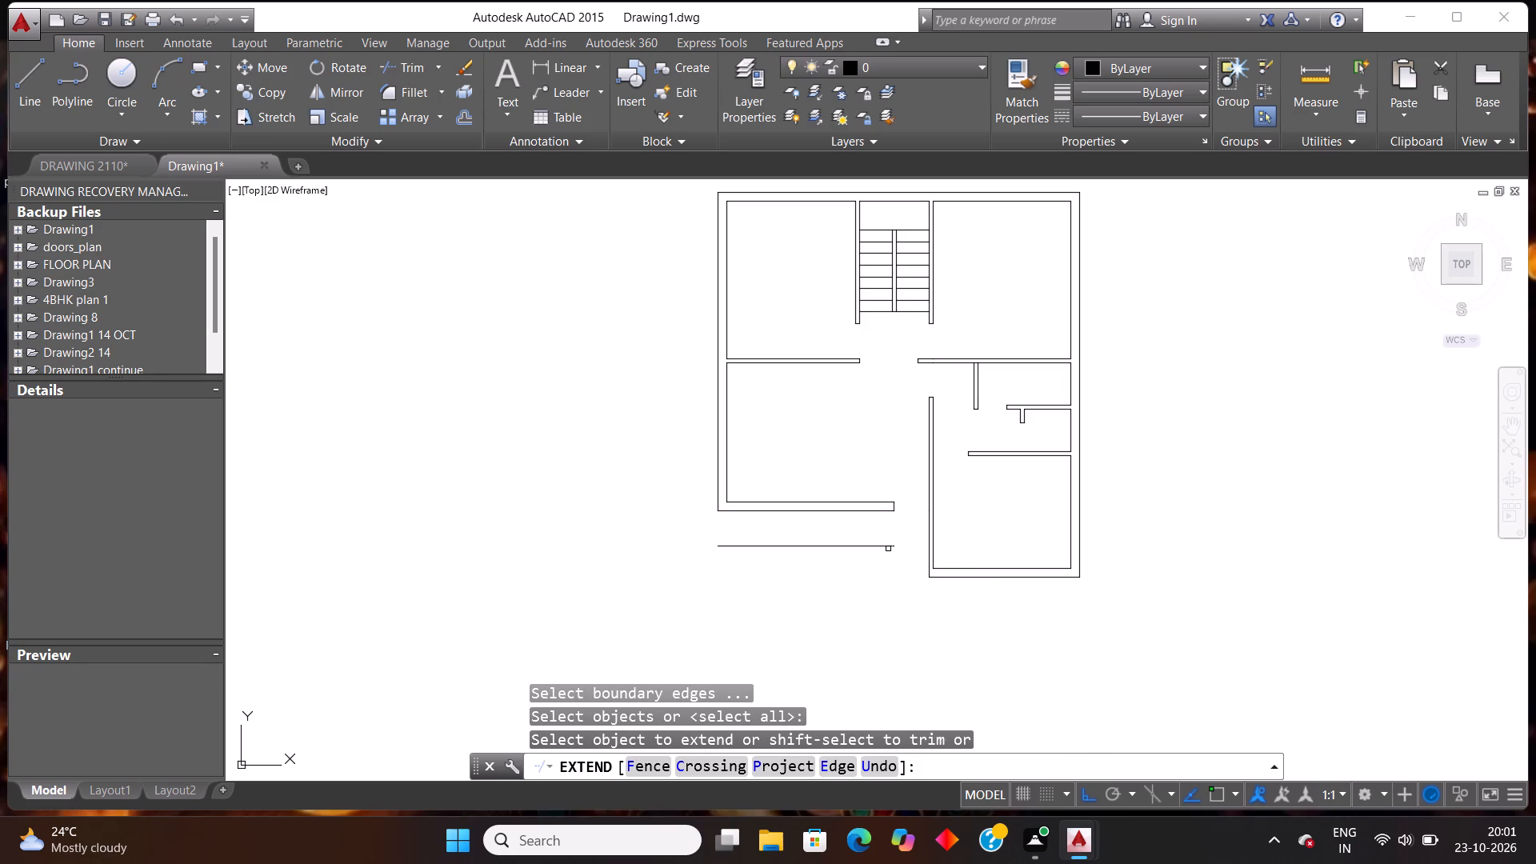
click(888, 549)
key(Escape)
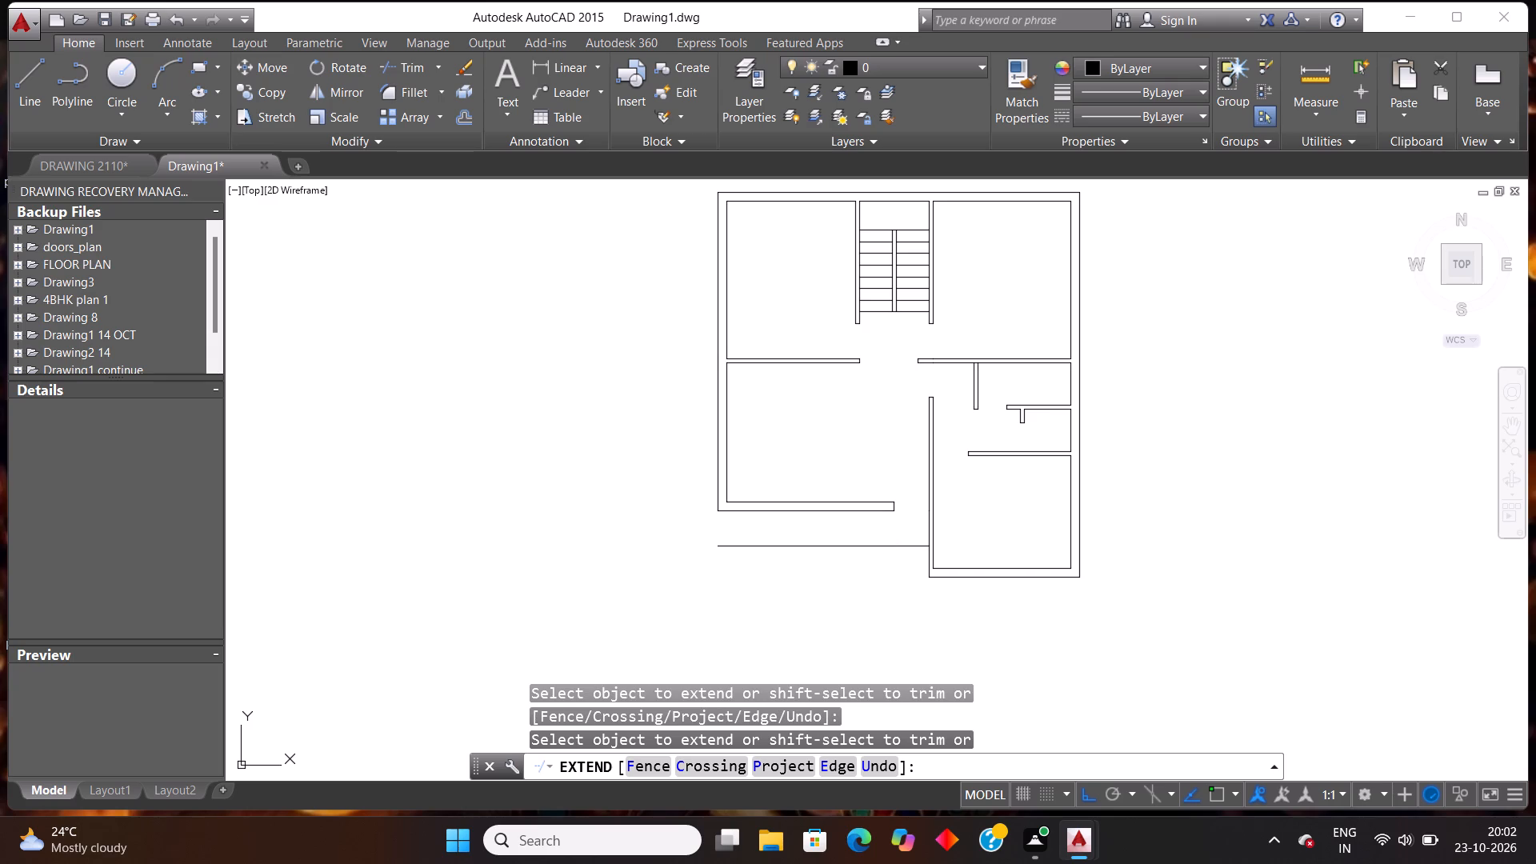
key(Escape)
Draw a vertical line crossing the lower-left room's bottom wall and the horizontal line below it.
key(l)
key(Return)
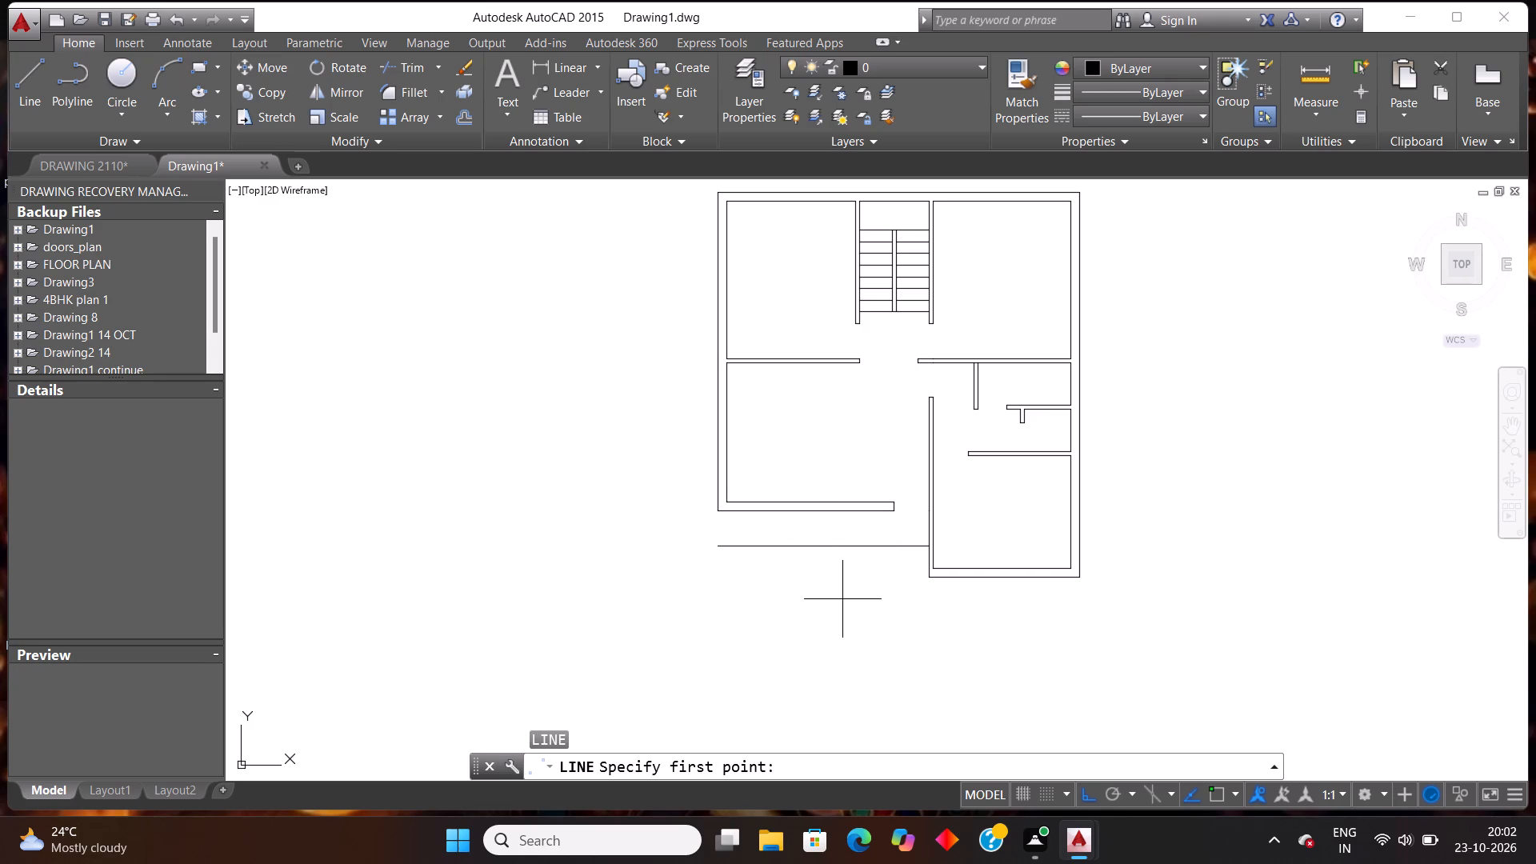
click(808, 608)
click(772, 432)
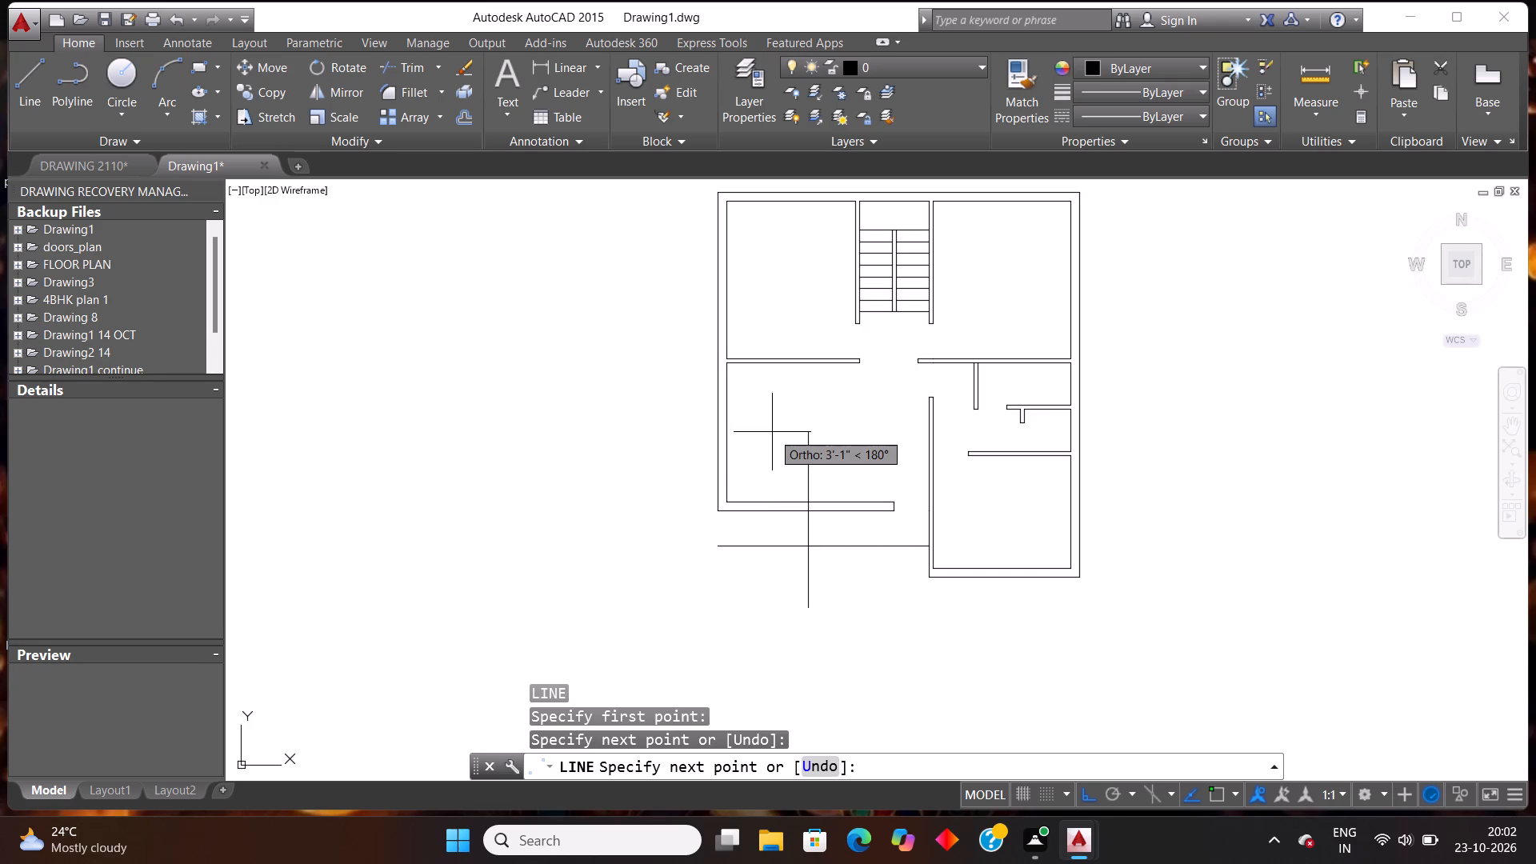
key(Escape)
key(Escape)
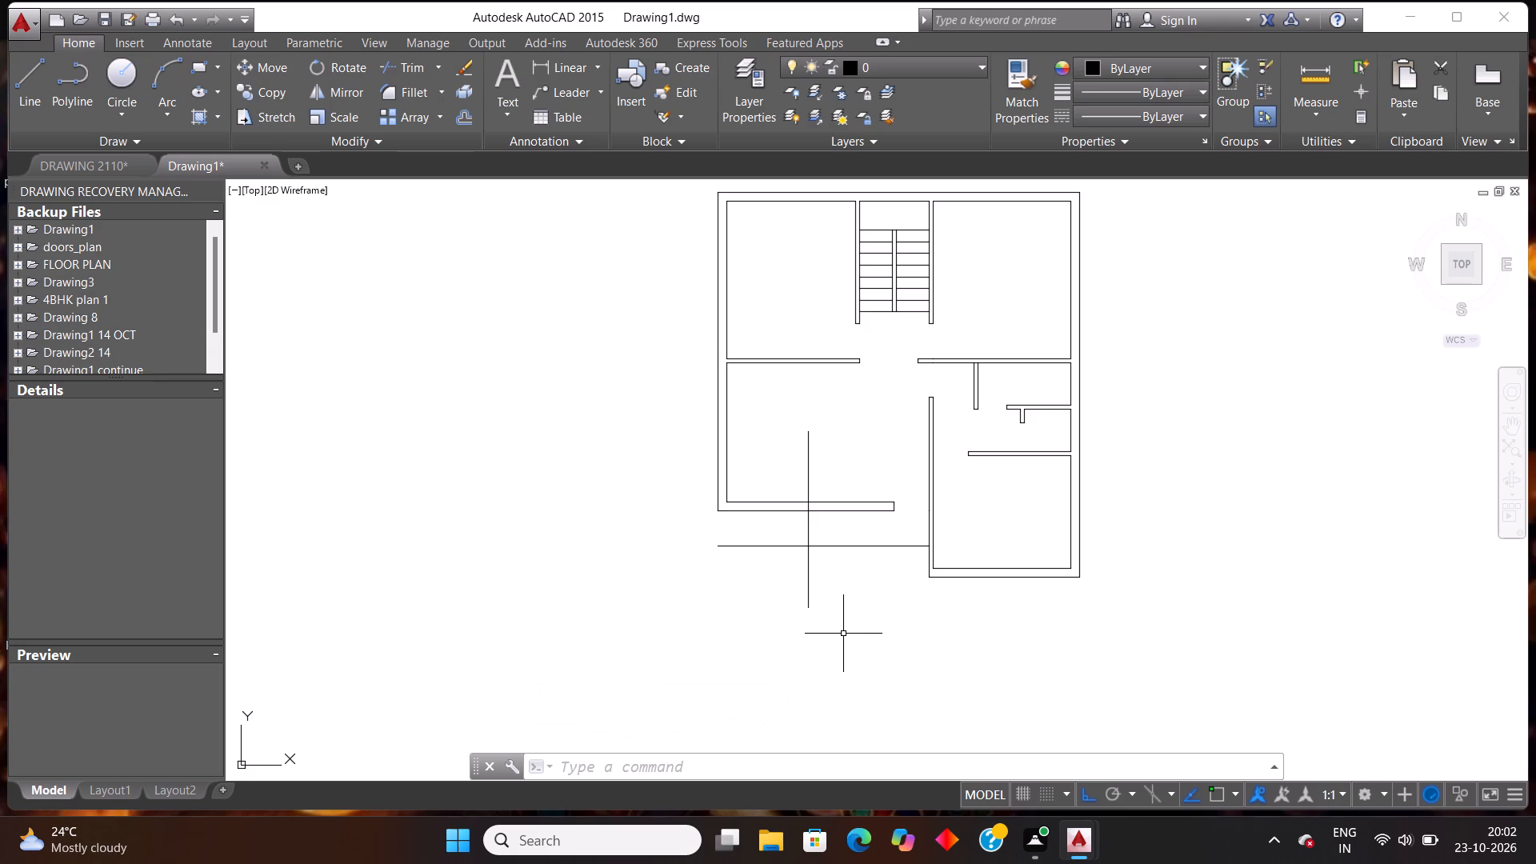
Offset the new vertical line to the right six times in succession at 1' spacing to lay out the entrance steps.
text(off)
key(Return)
text(1')
key(Return)
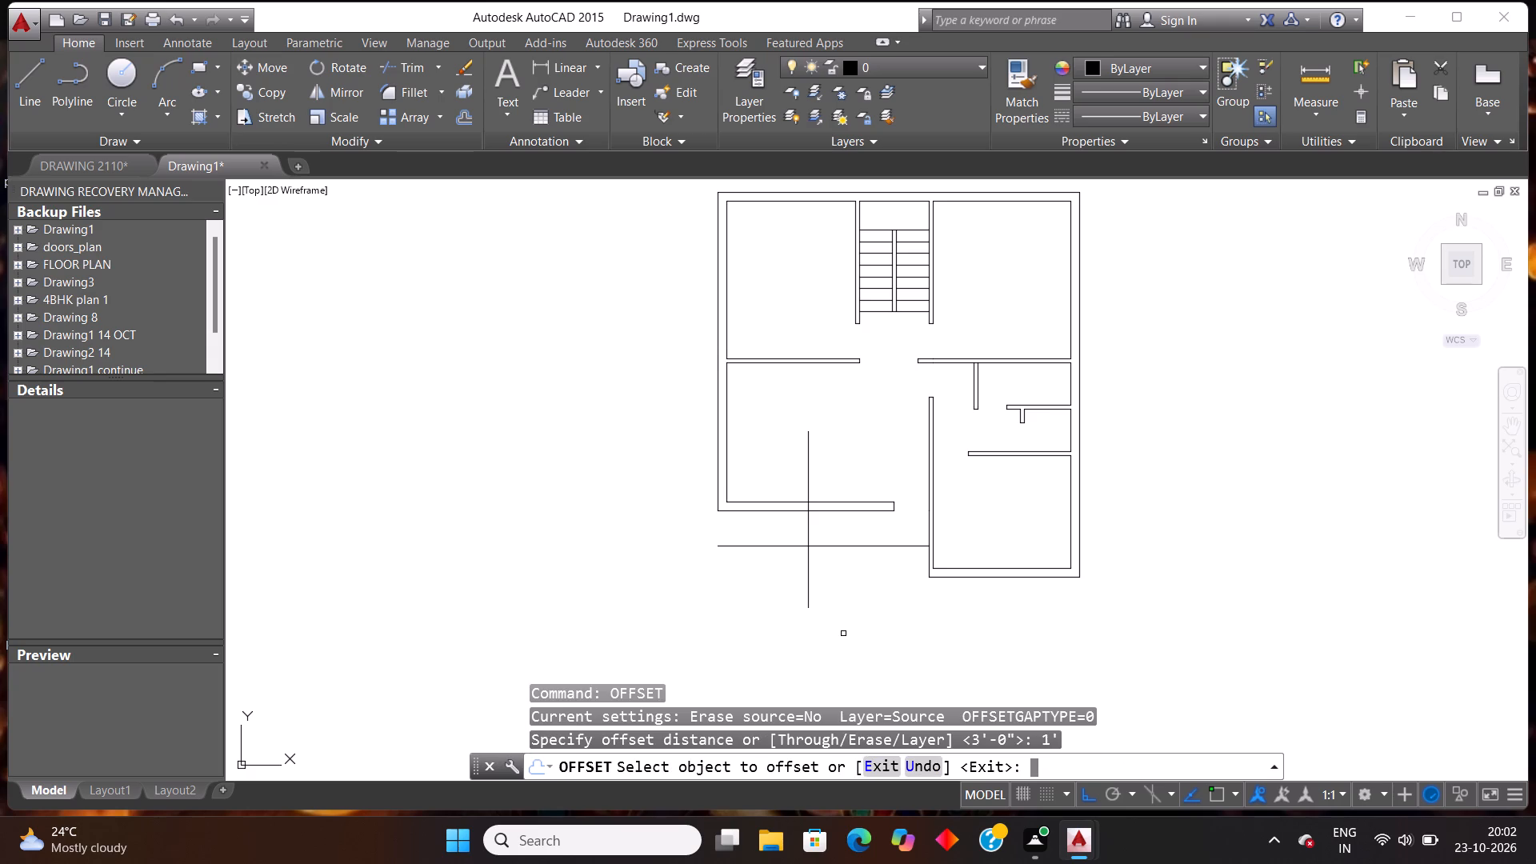
click(809, 591)
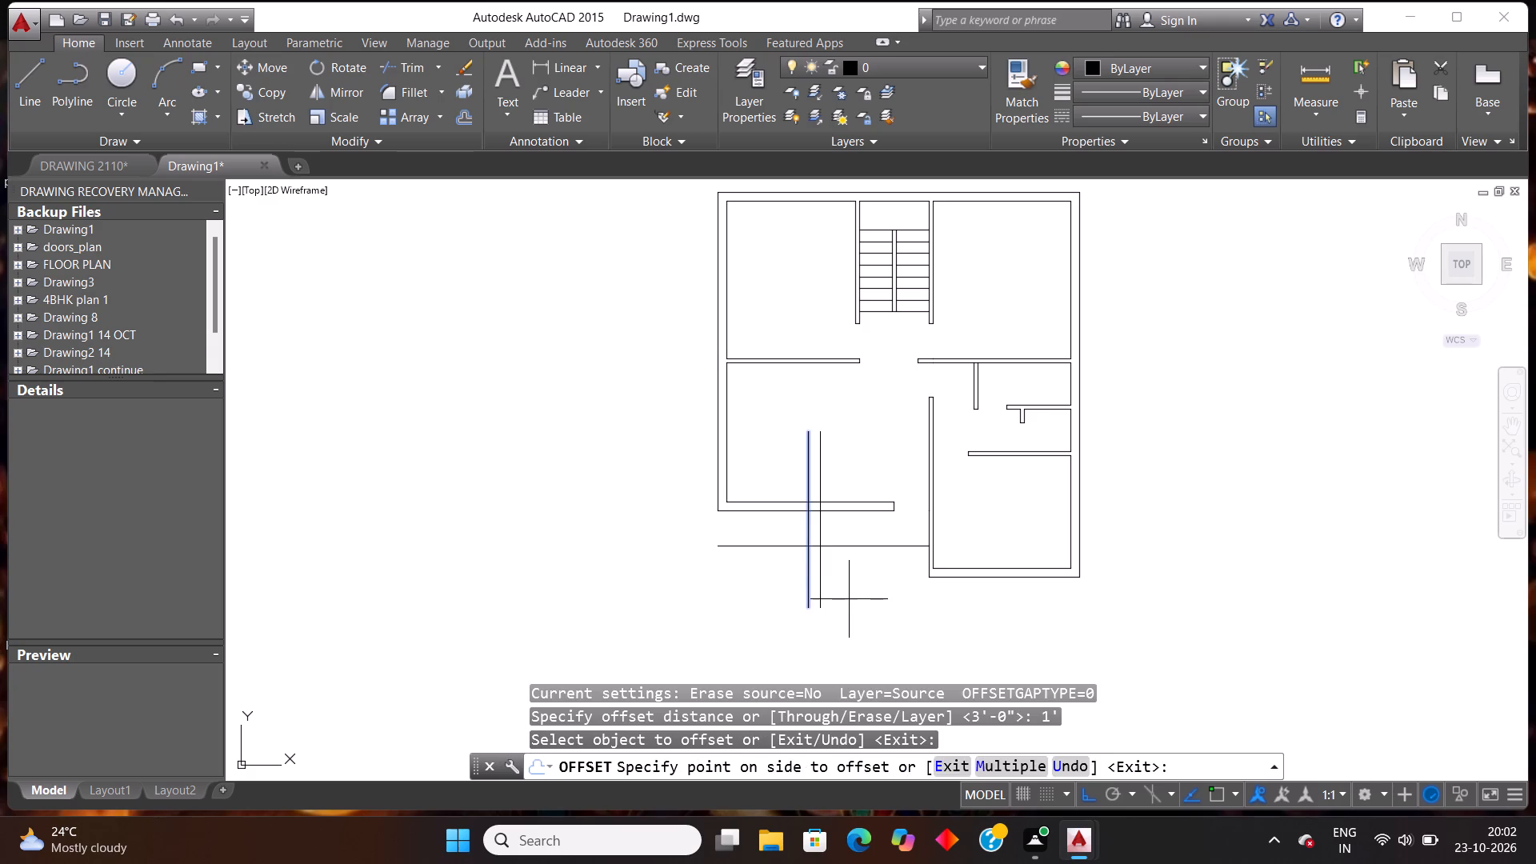
click(849, 599)
click(819, 604)
click(893, 585)
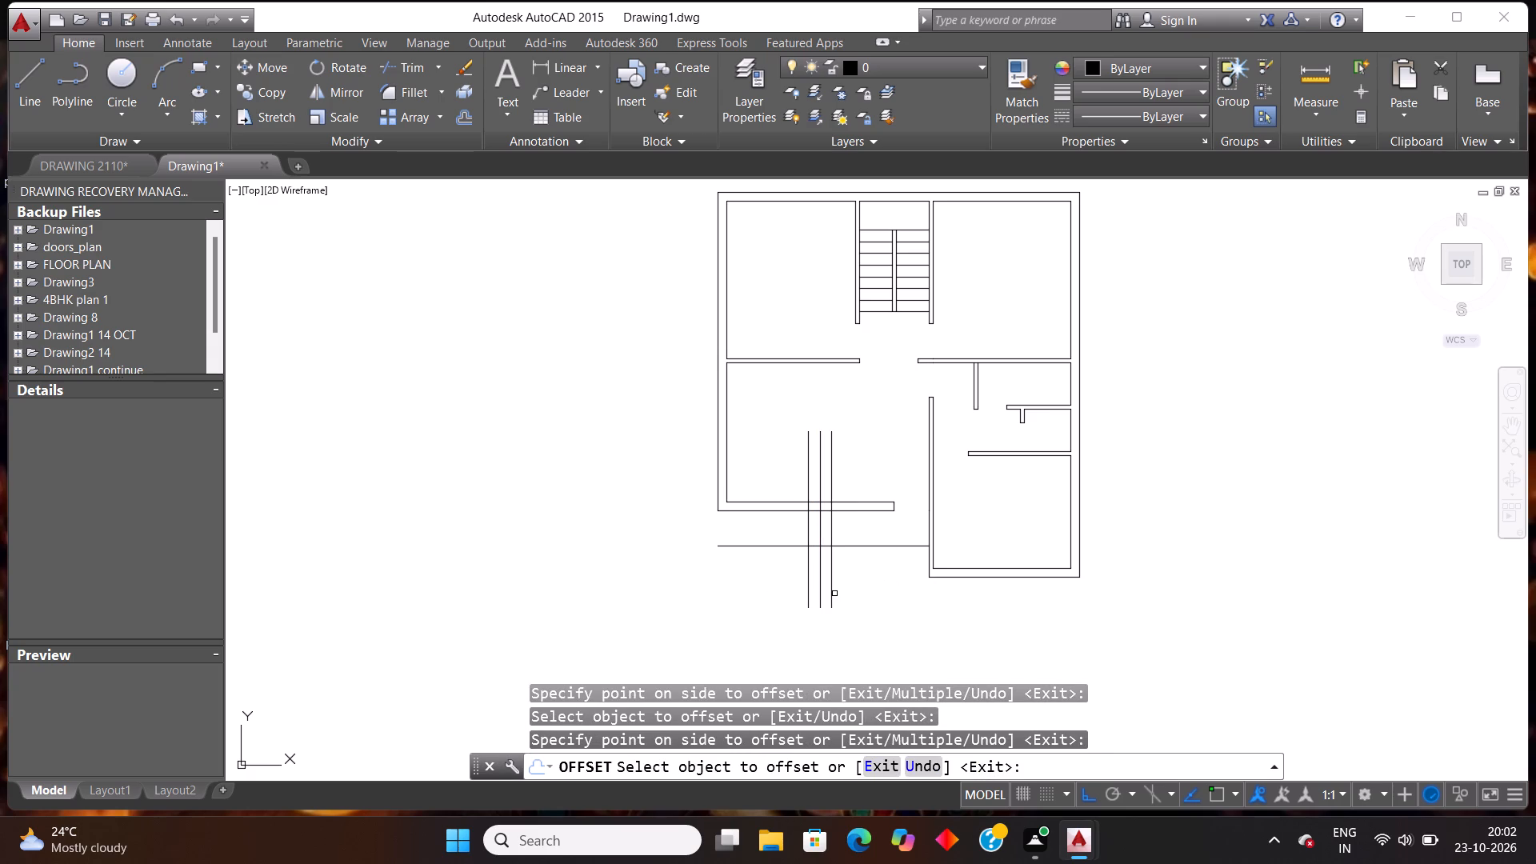
click(833, 595)
click(886, 576)
click(843, 589)
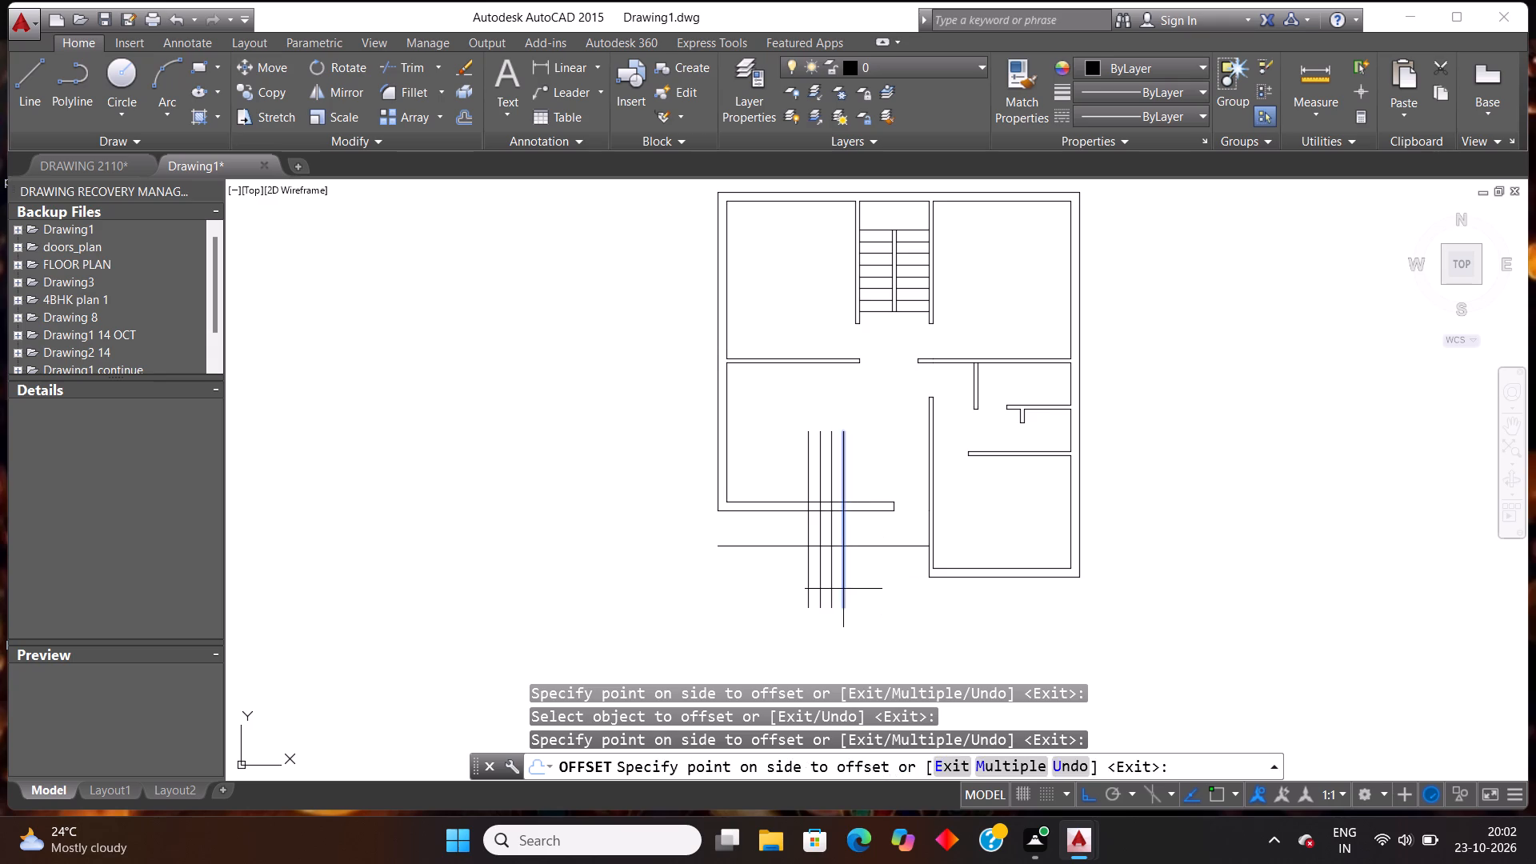
click(854, 588)
click(854, 588)
click(890, 581)
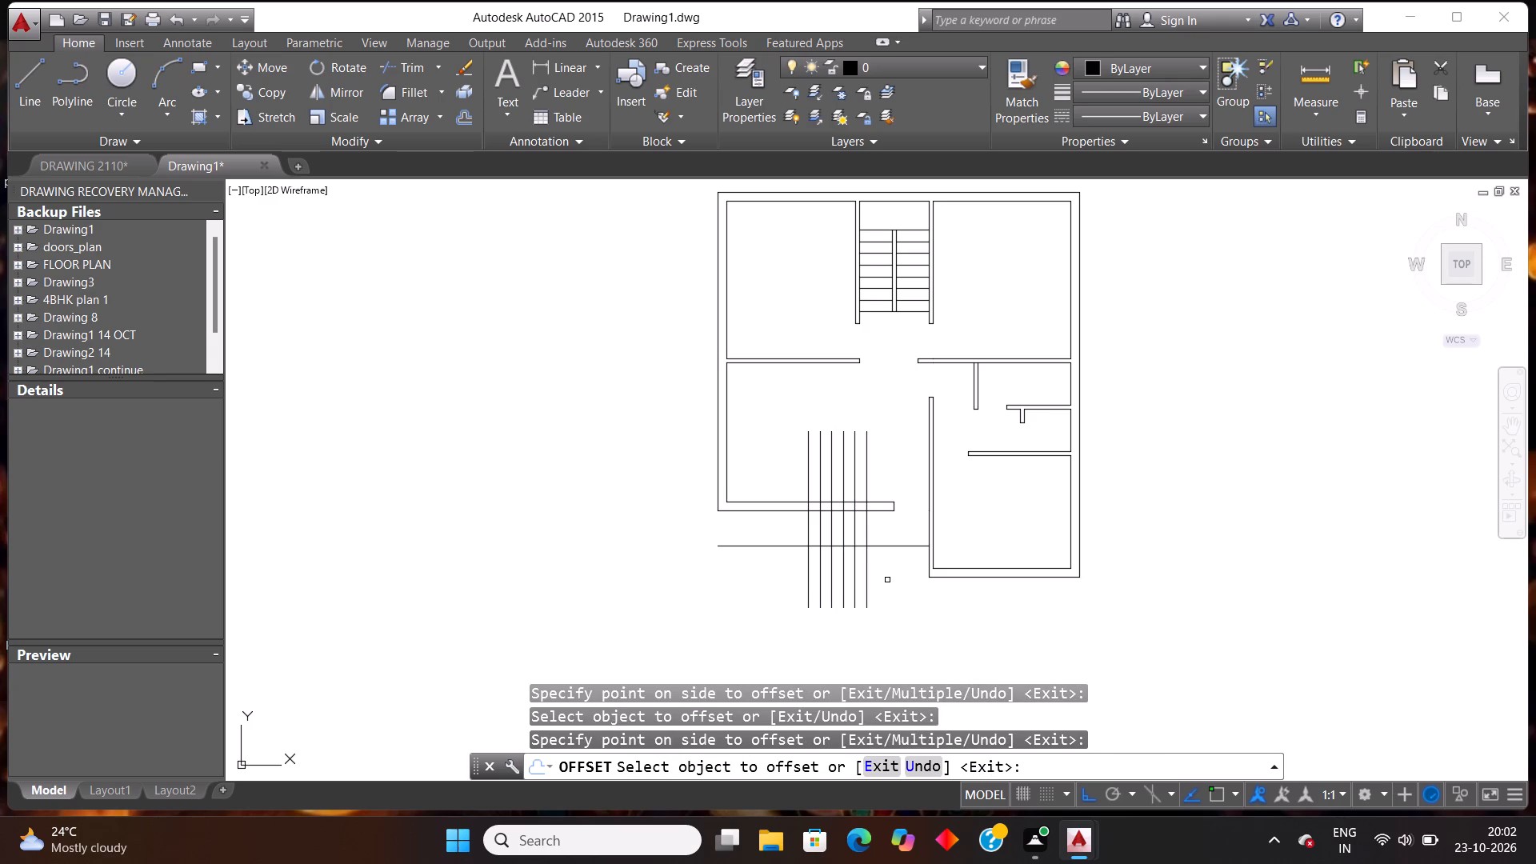
click(867, 595)
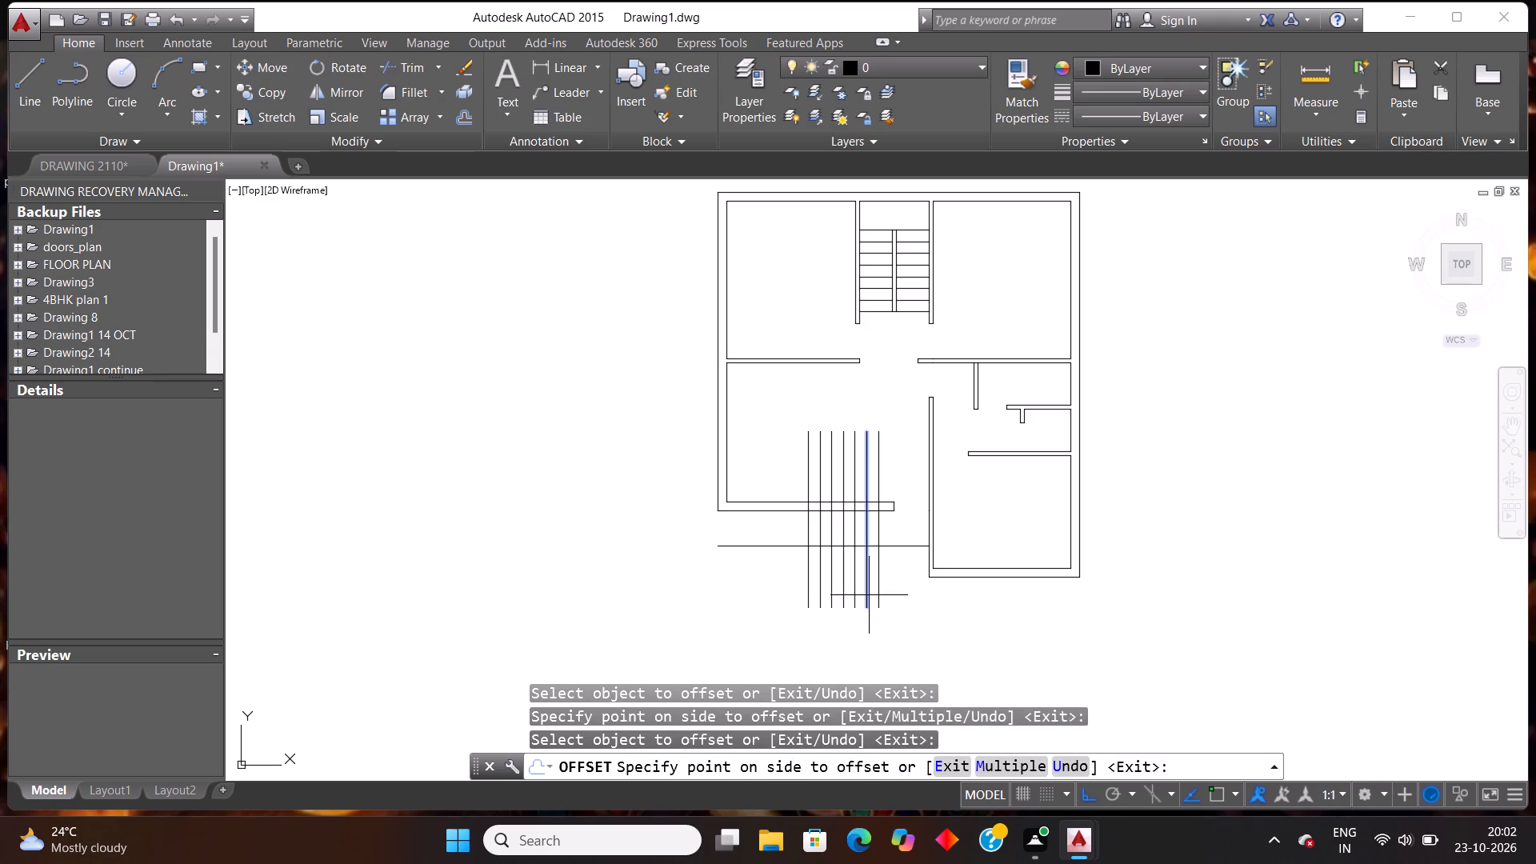
click(909, 586)
click(880, 599)
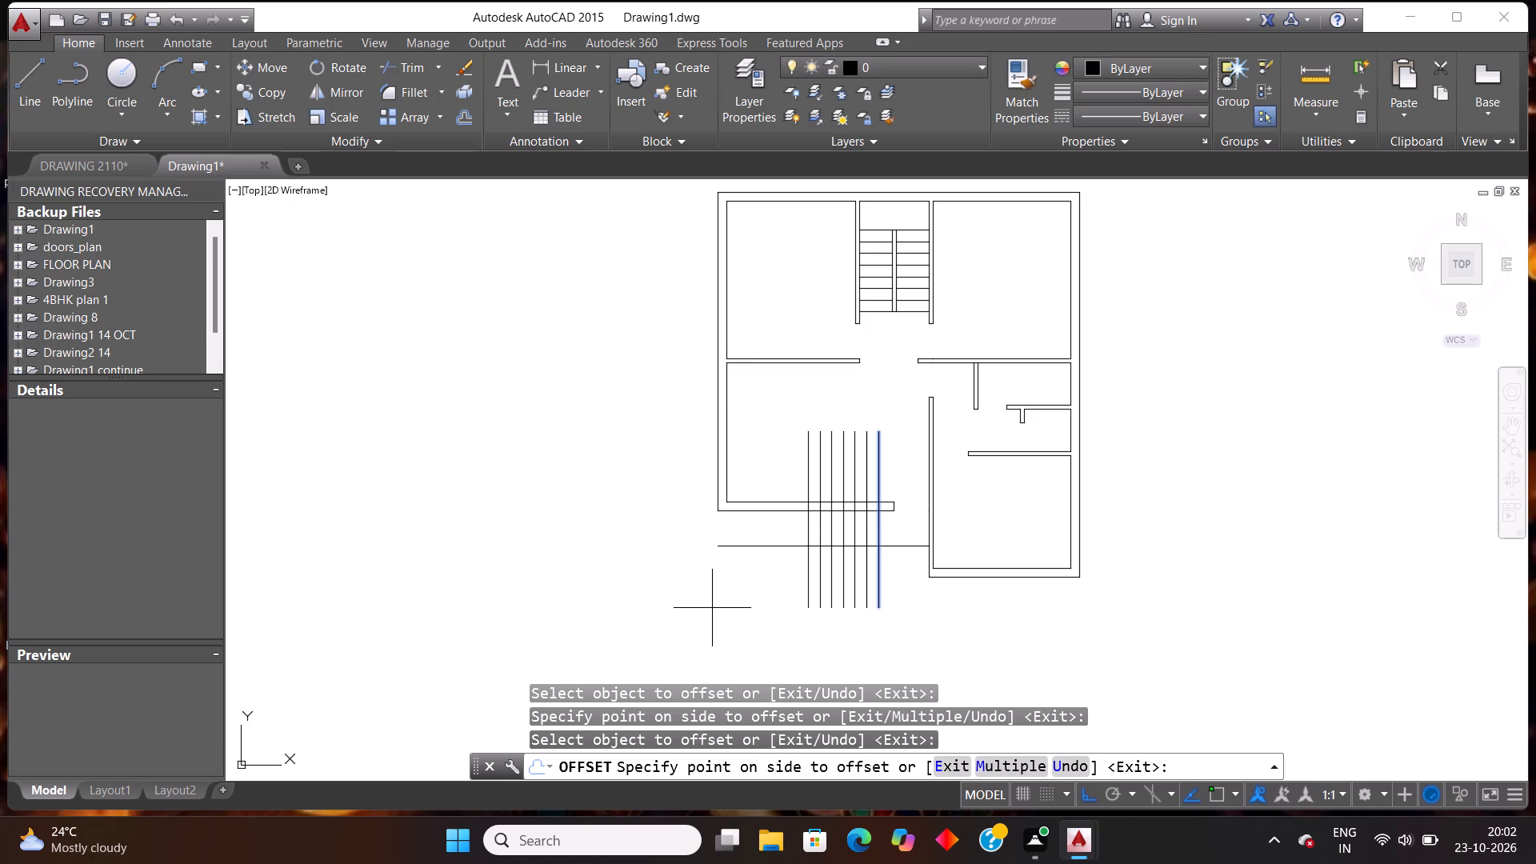
key(Escape)
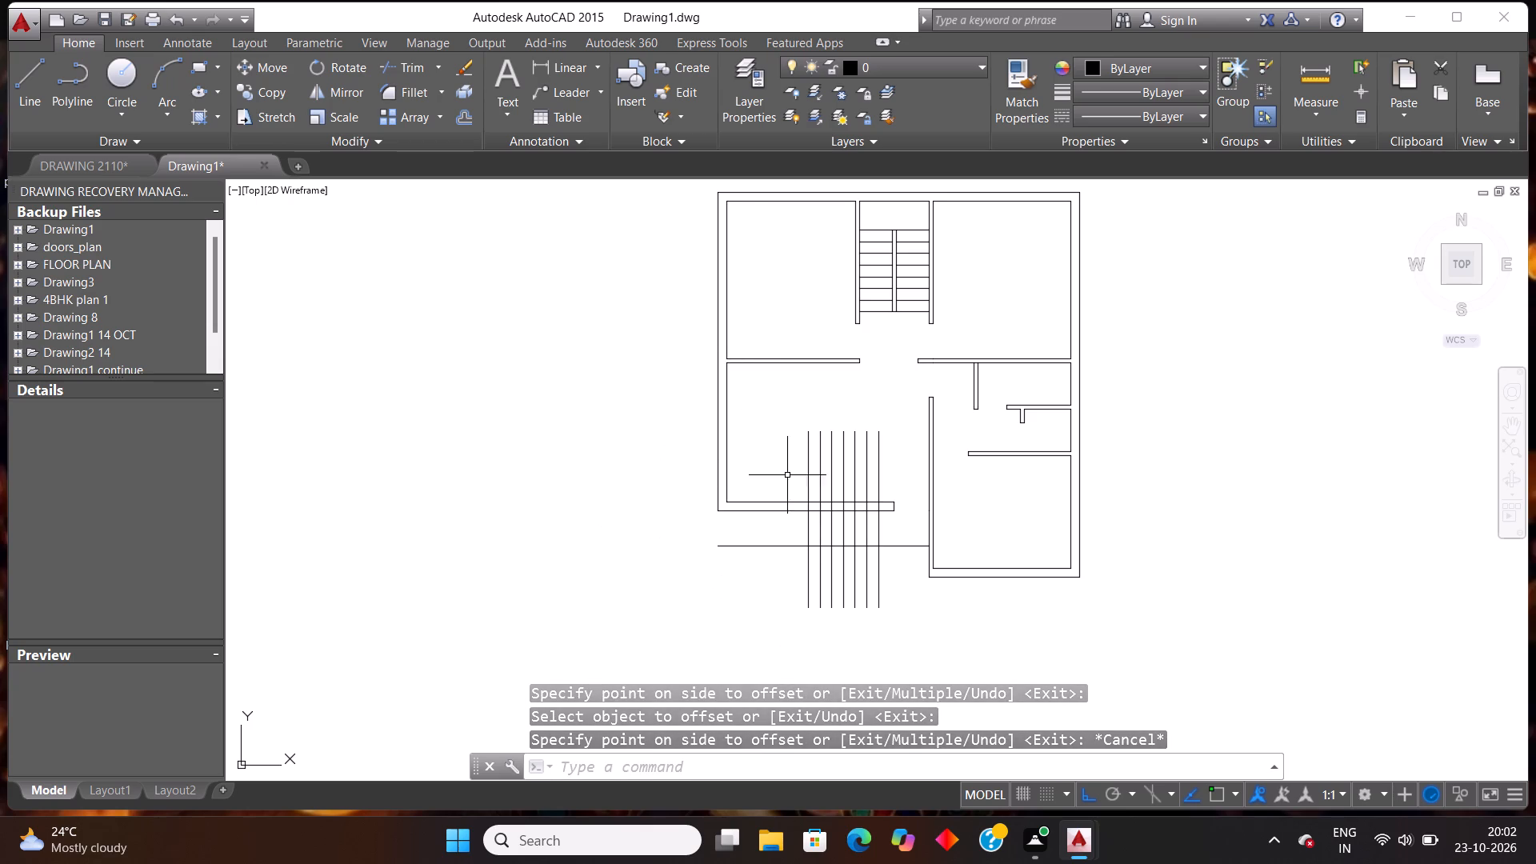
Erase the three leftmost vertical step lines.
scroll(798, 484, up, 1)
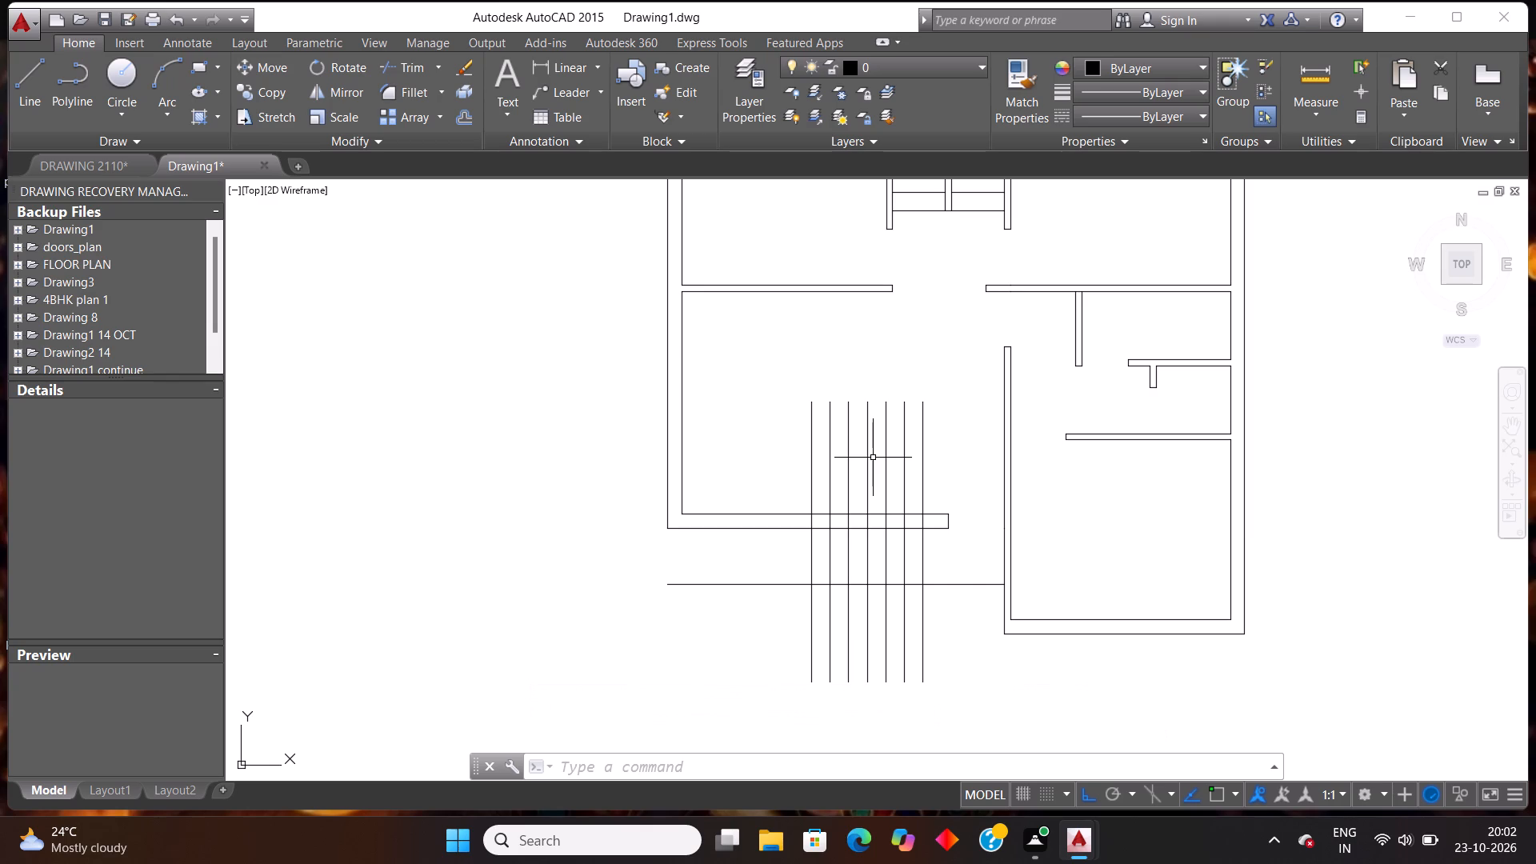
double_click(858, 460)
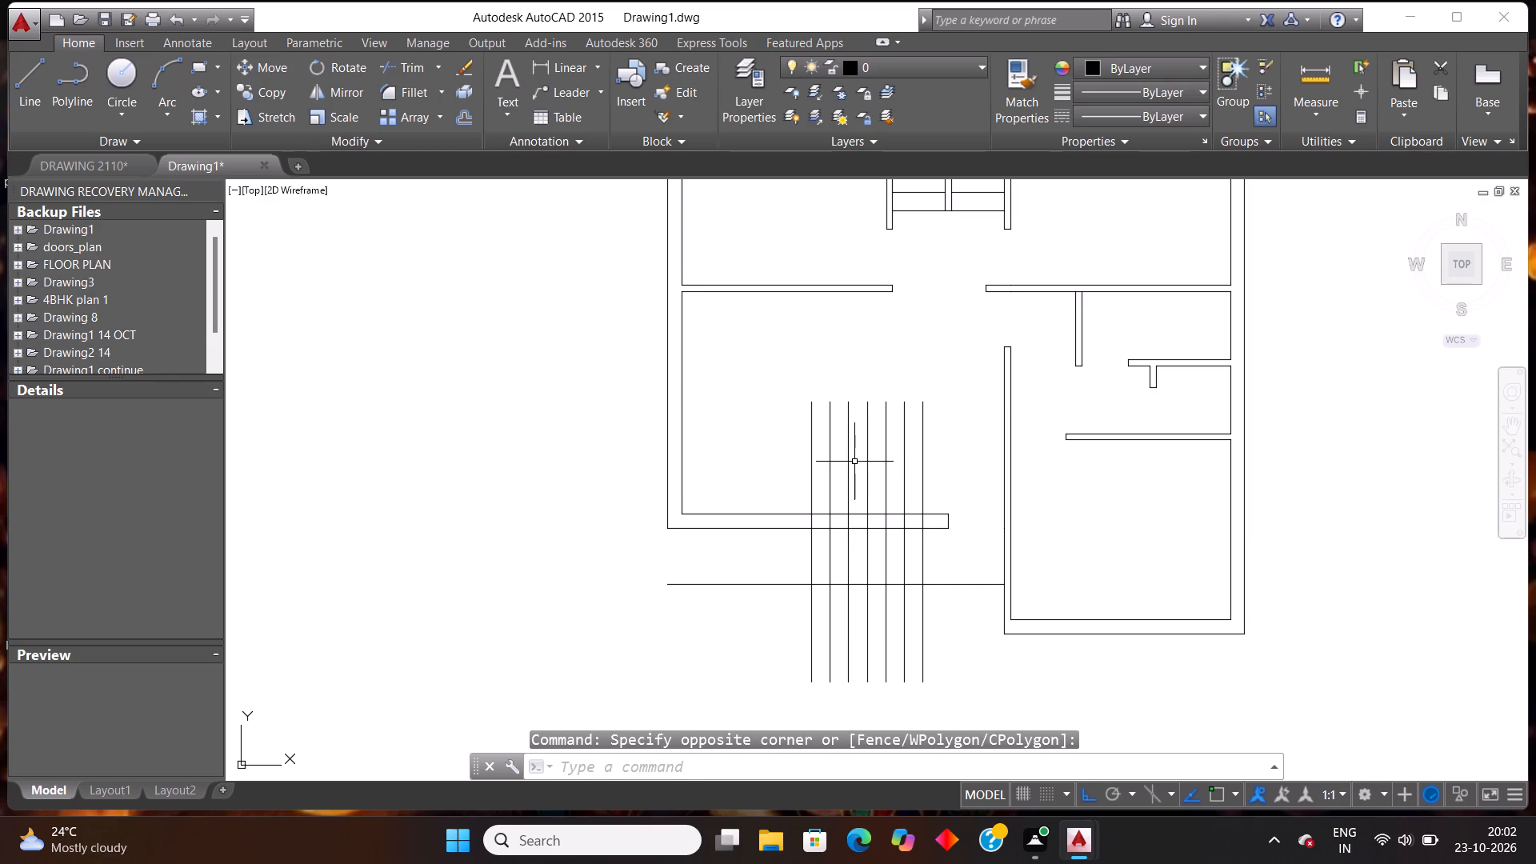
click(854, 462)
click(800, 462)
key(Delete)
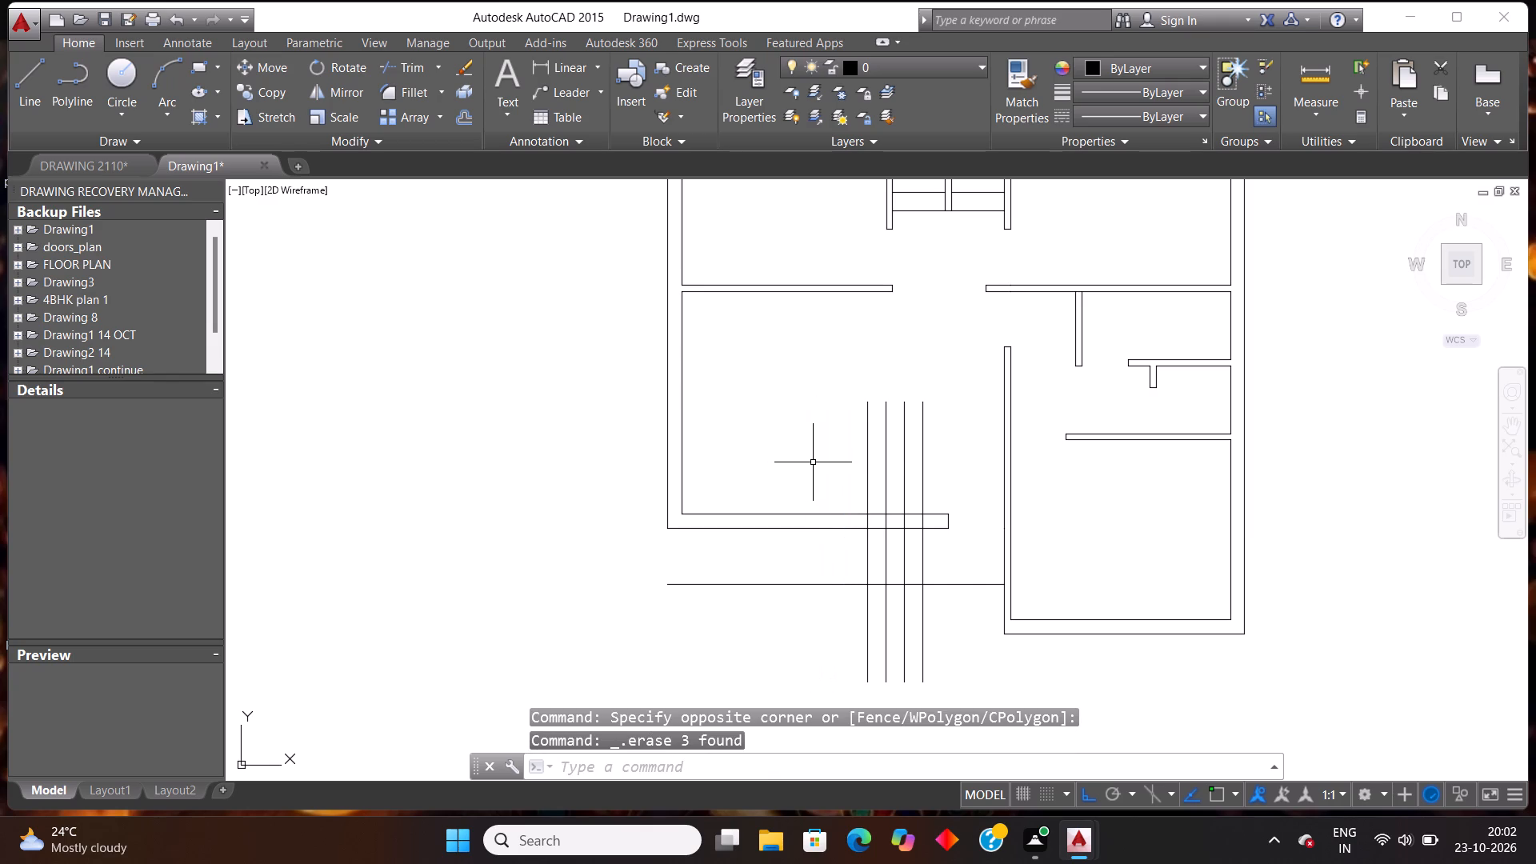
key(Escape)
Trim the four vertical step lines so they span only between the bottom wall's outer line and the horizontal line below it.
text(tr)
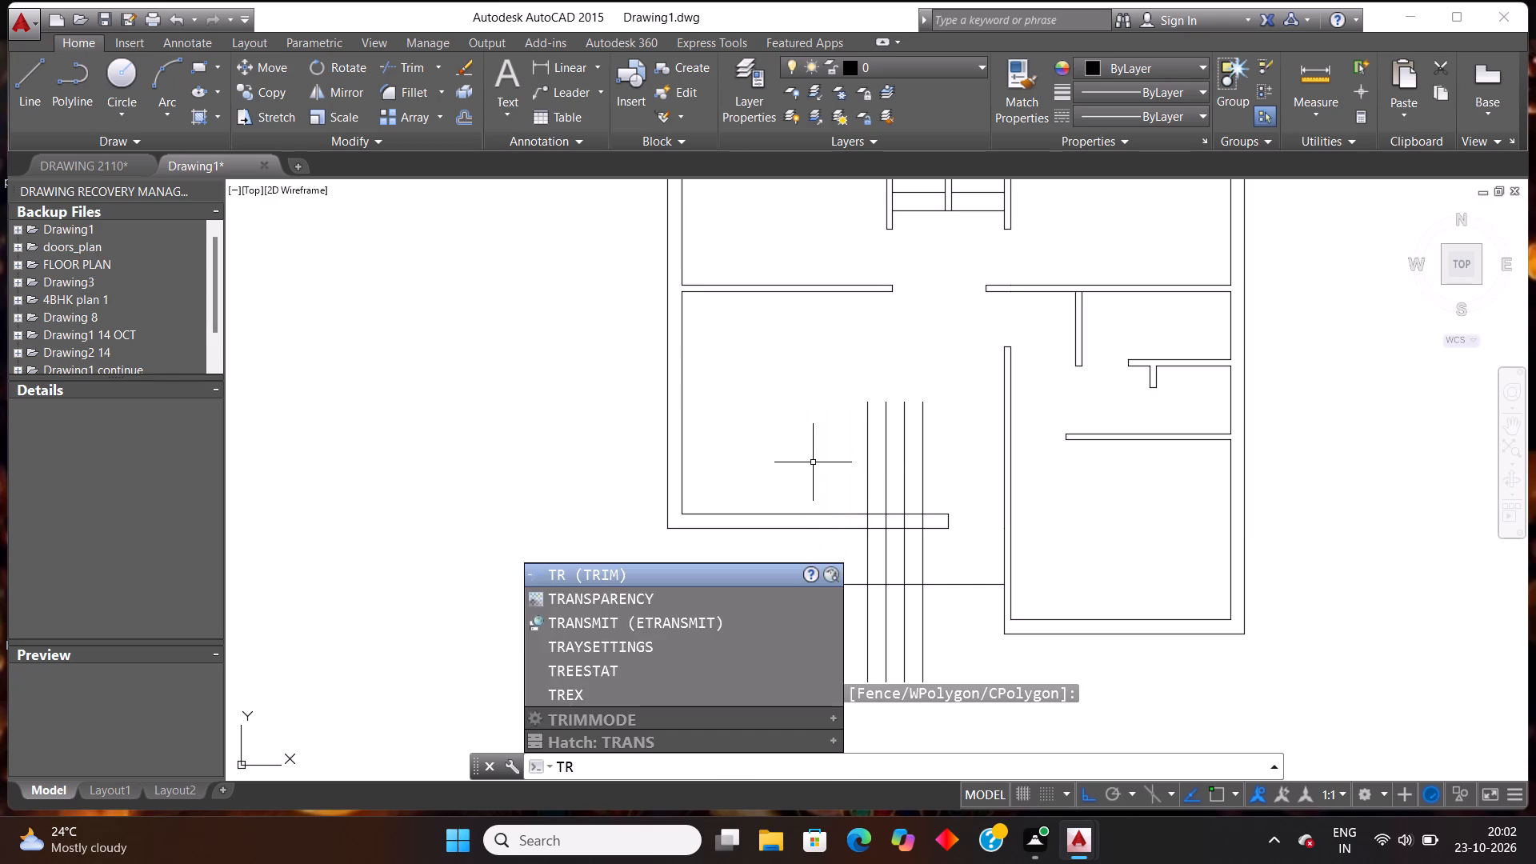
key(Return)
key(Return)
click(942, 421)
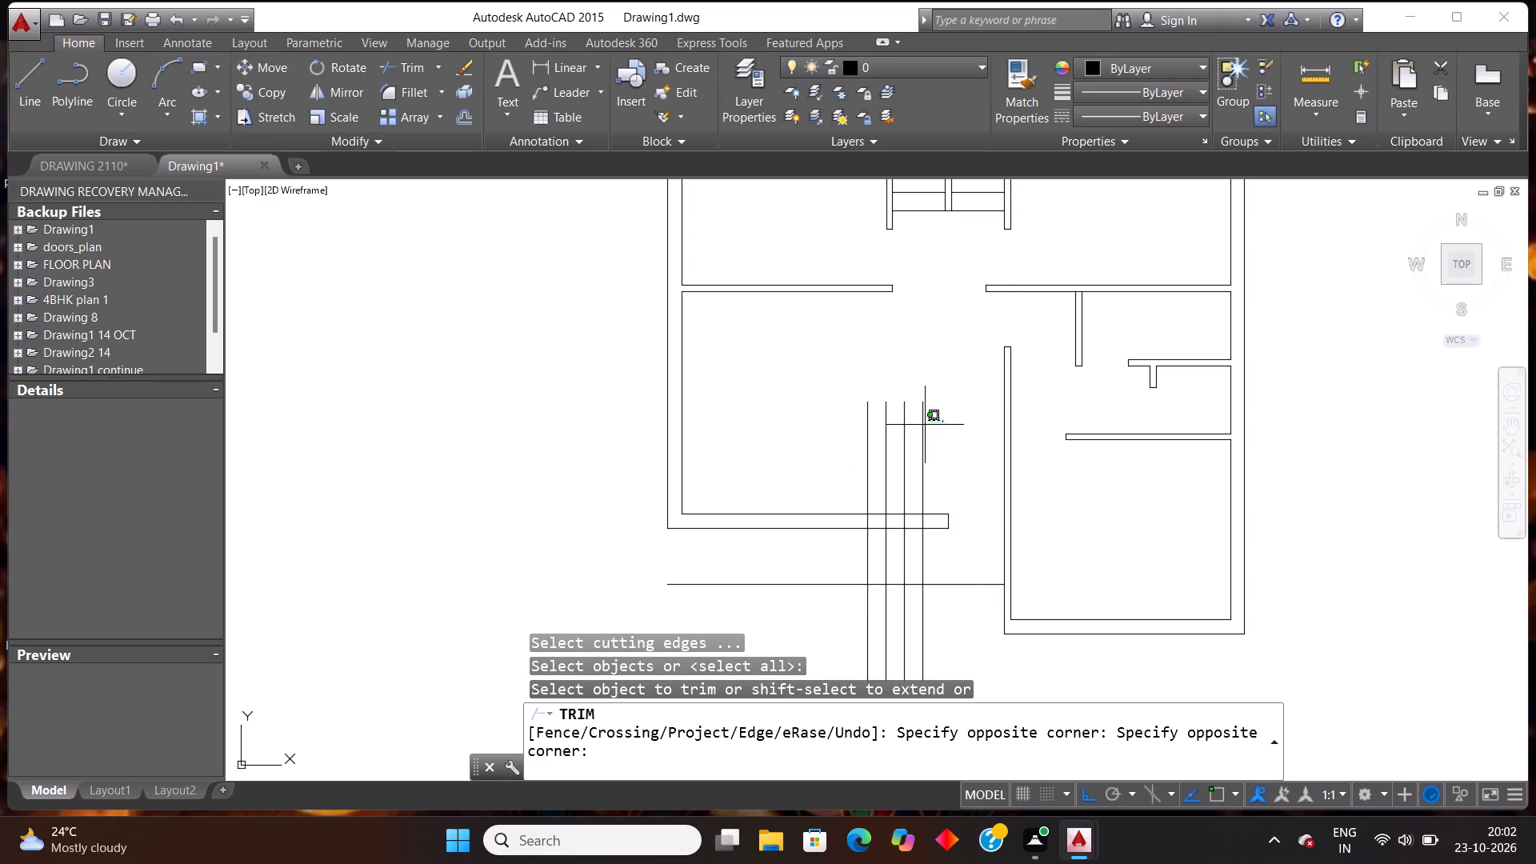
click(794, 446)
click(946, 616)
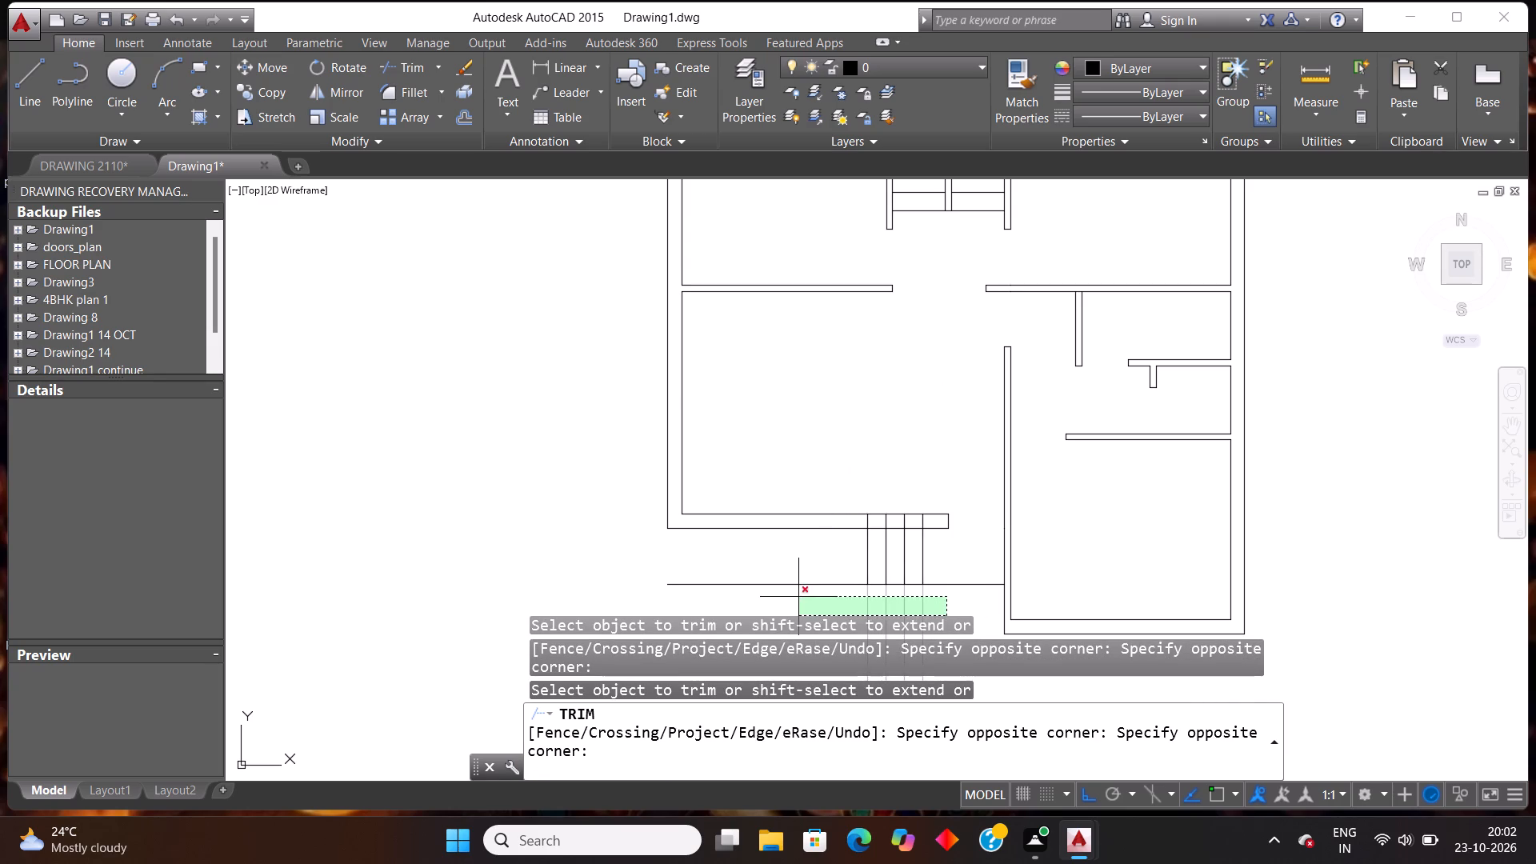
click(798, 597)
scroll(898, 513, down, 3)
scroll(907, 526, up, 3)
scroll(832, 439, up, 2)
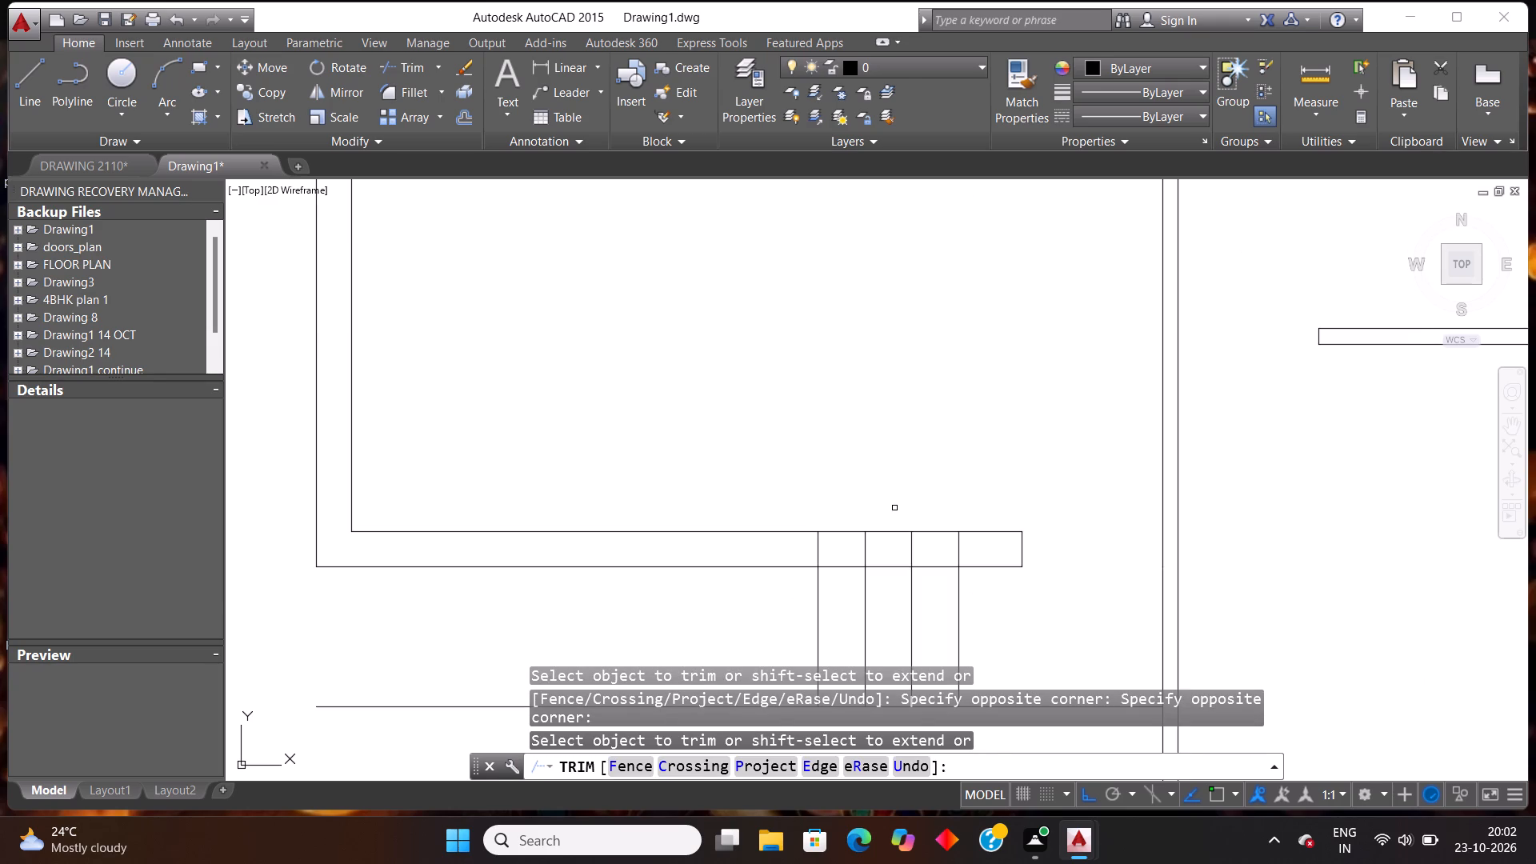
scroll(894, 509, up, 1)
click(711, 566)
click(1025, 587)
scroll(879, 418, down, 1)
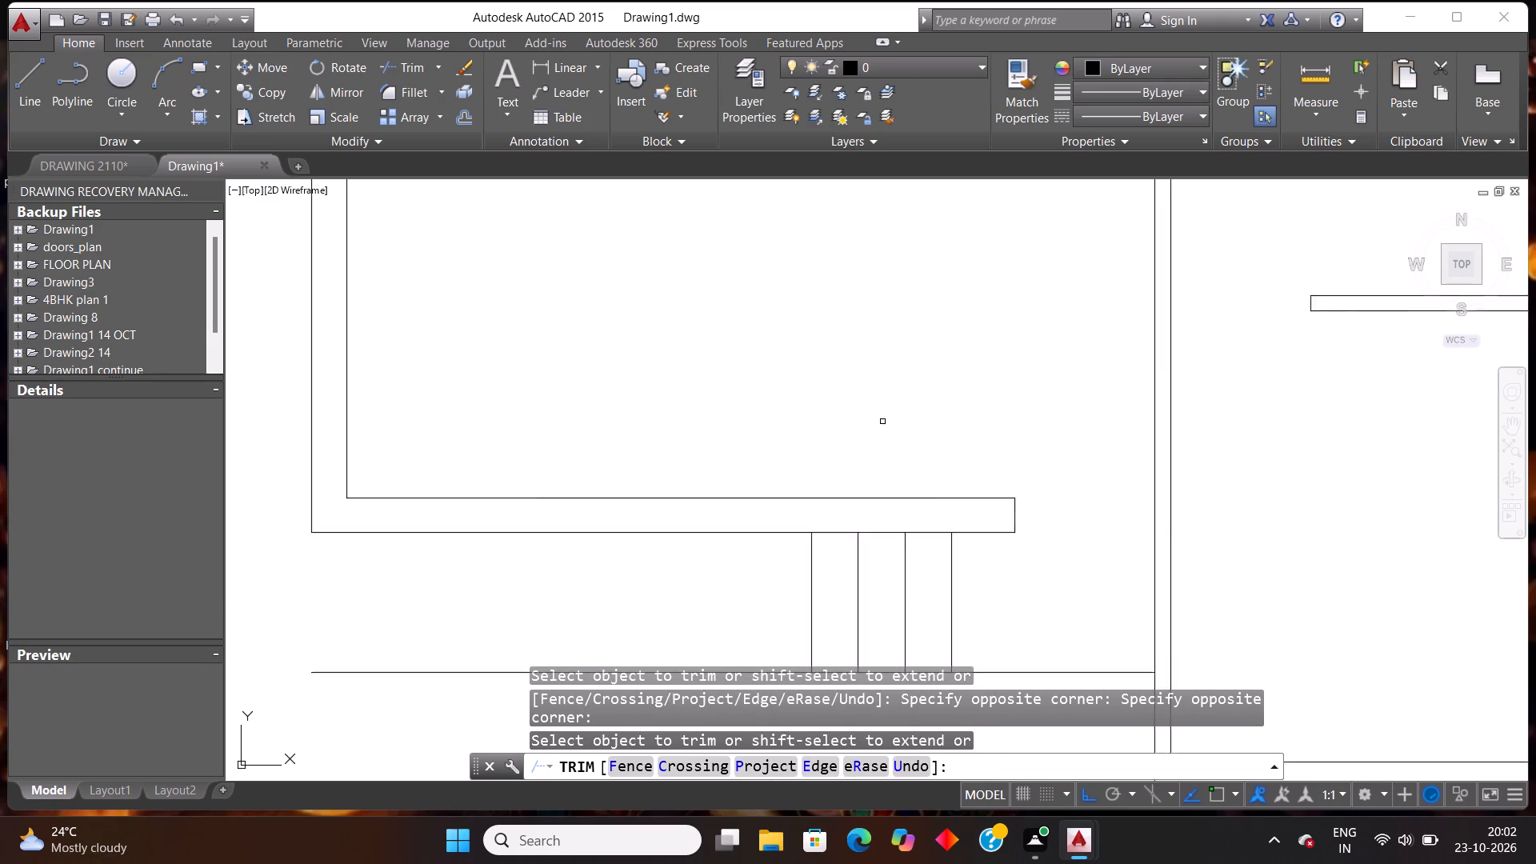
Trim the lower horizontal line to the left of the leftmost step line.
scroll(886, 427, down, 1)
scroll(980, 536, down, 1)
drag(817, 586, 814, 578)
click(775, 546)
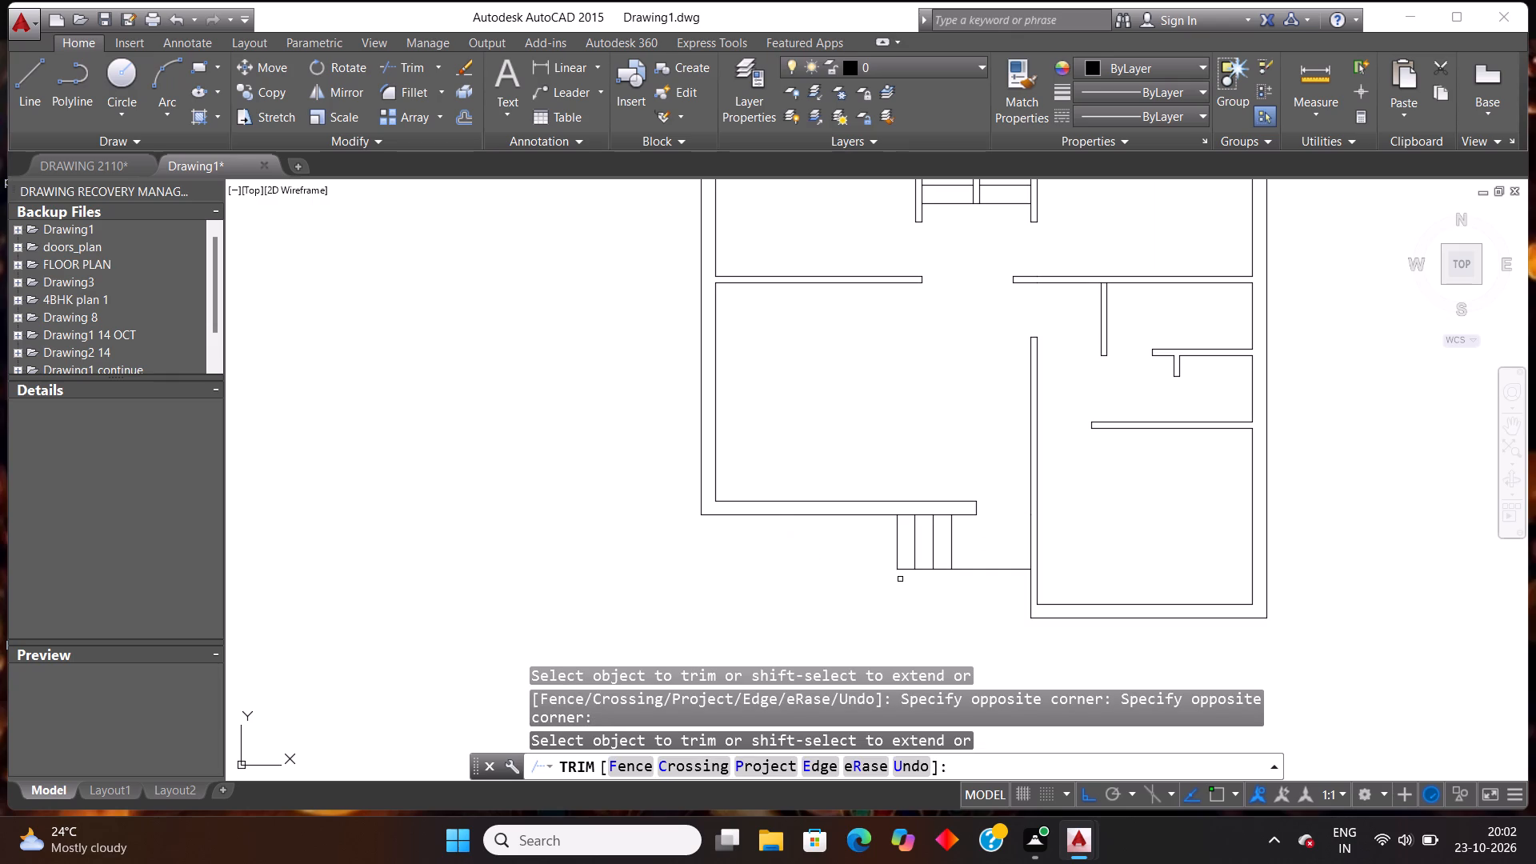
scroll(900, 579, down, 1)
scroll(1034, 595, up, 1)
scroll(1019, 587, down, 1)
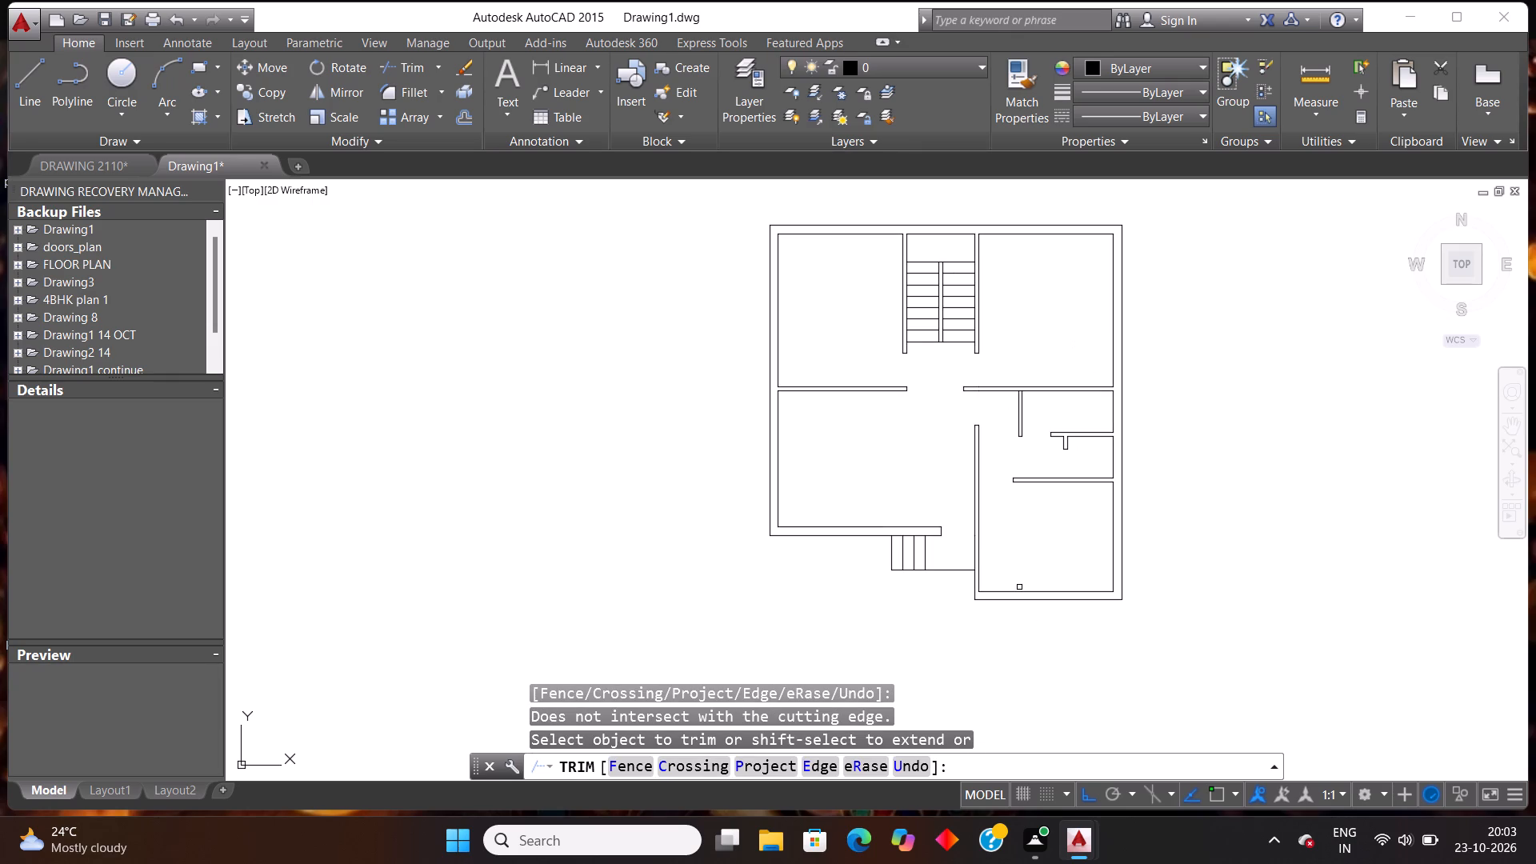
key(Escape)
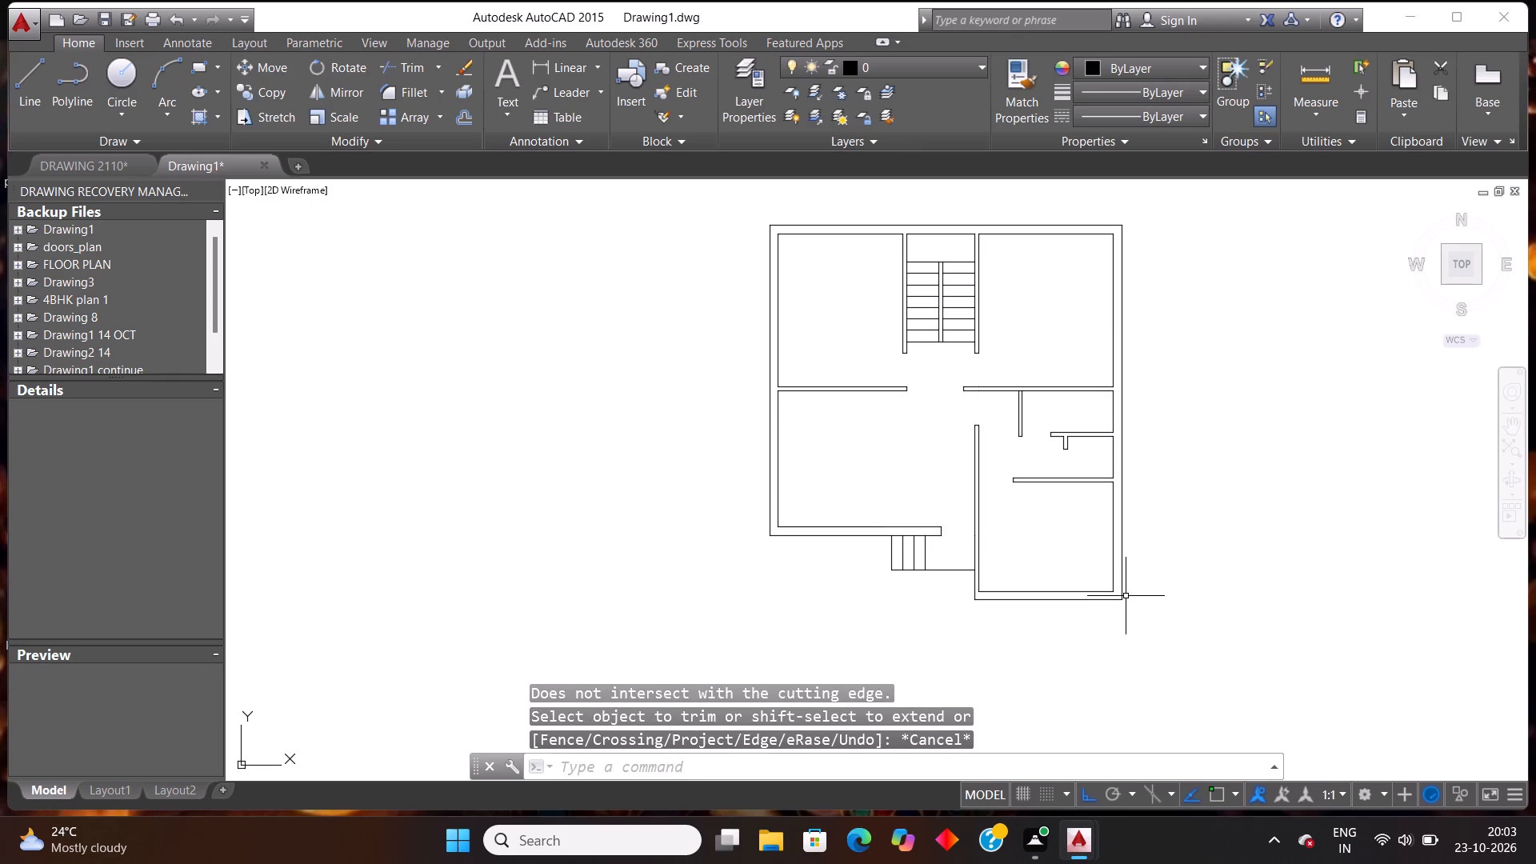
Draw a horizontal arrow across the entrance steps, starting outside them and pointing right, with a two-stroke open head ending inside the steps.
key(l)
key(Return)
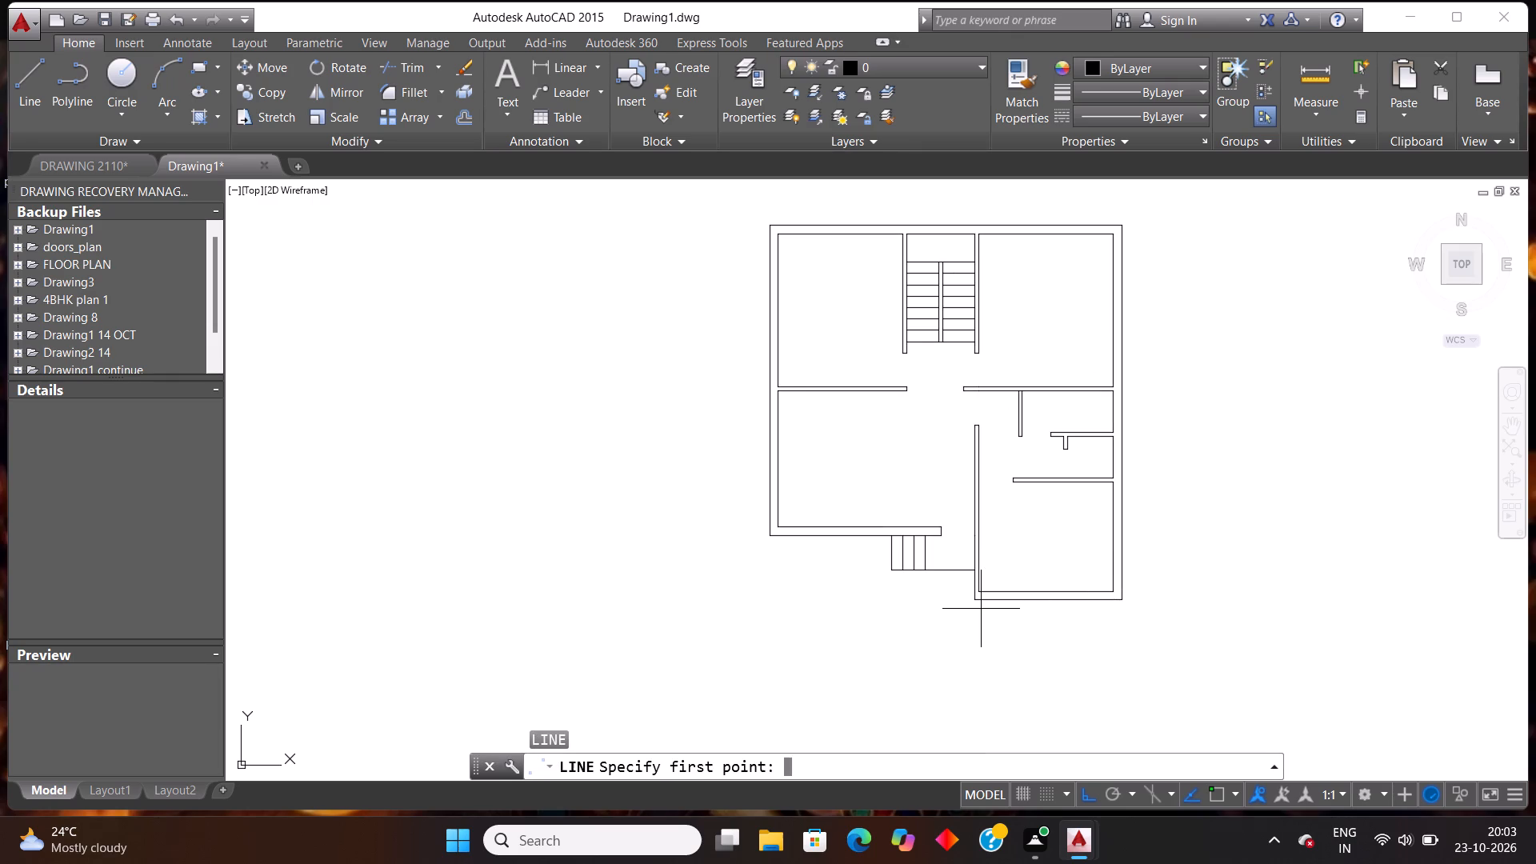
scroll(913, 552, up, 3)
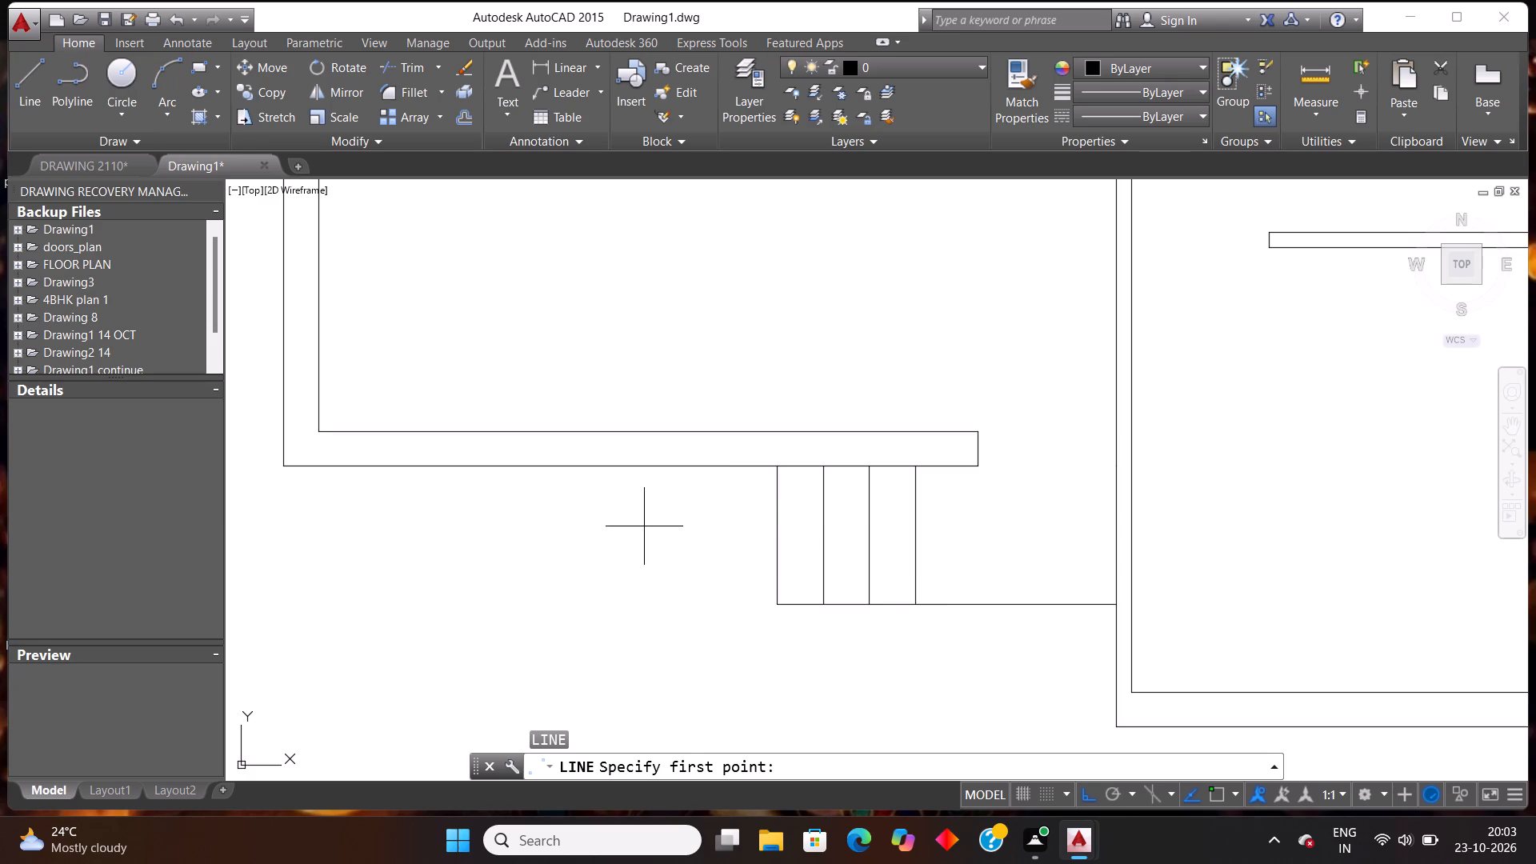
click(644, 528)
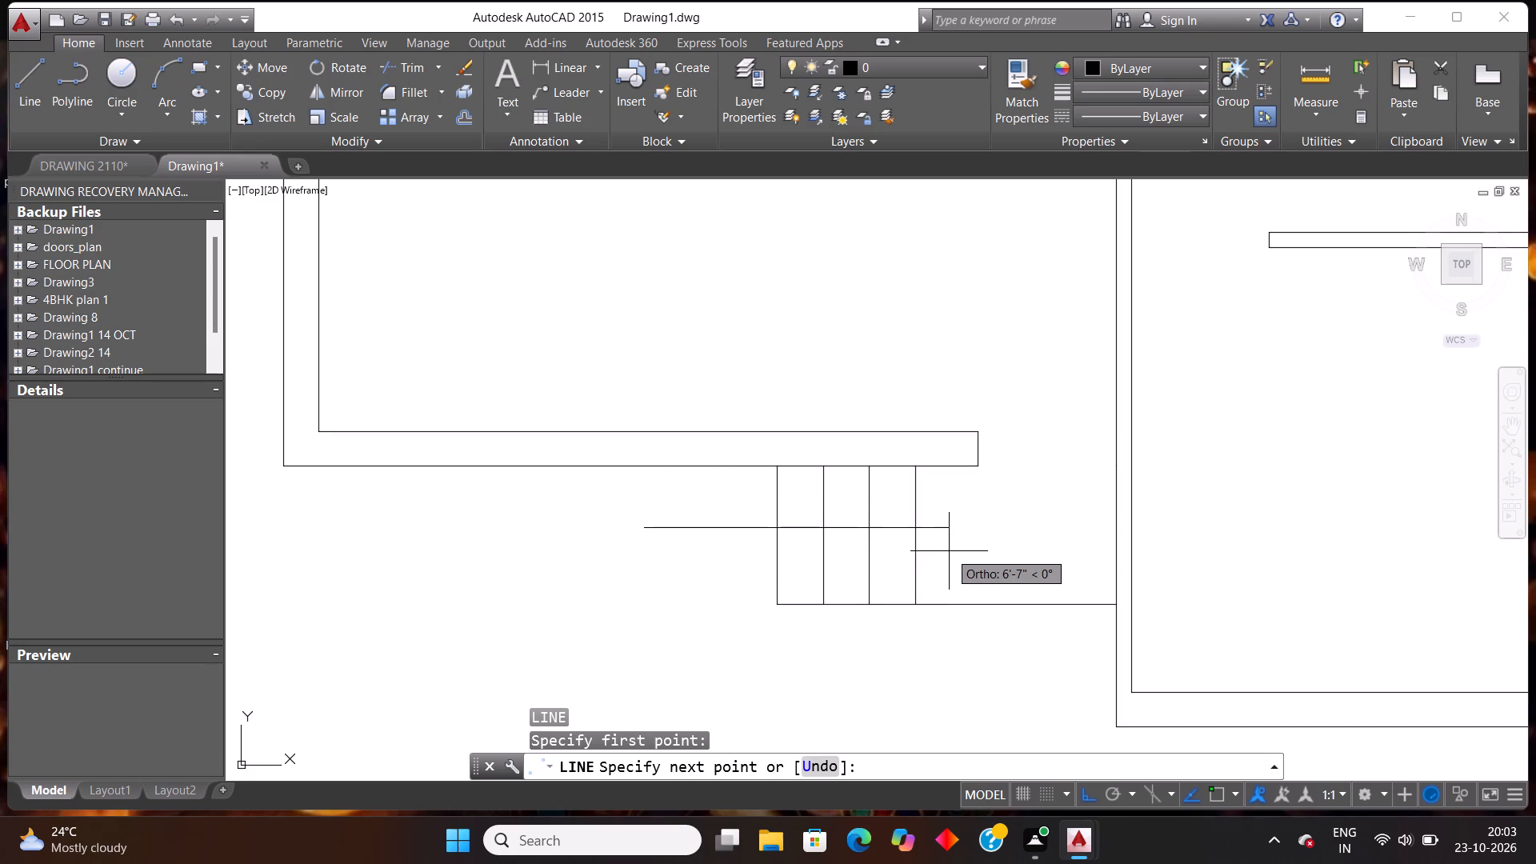
click(851, 531)
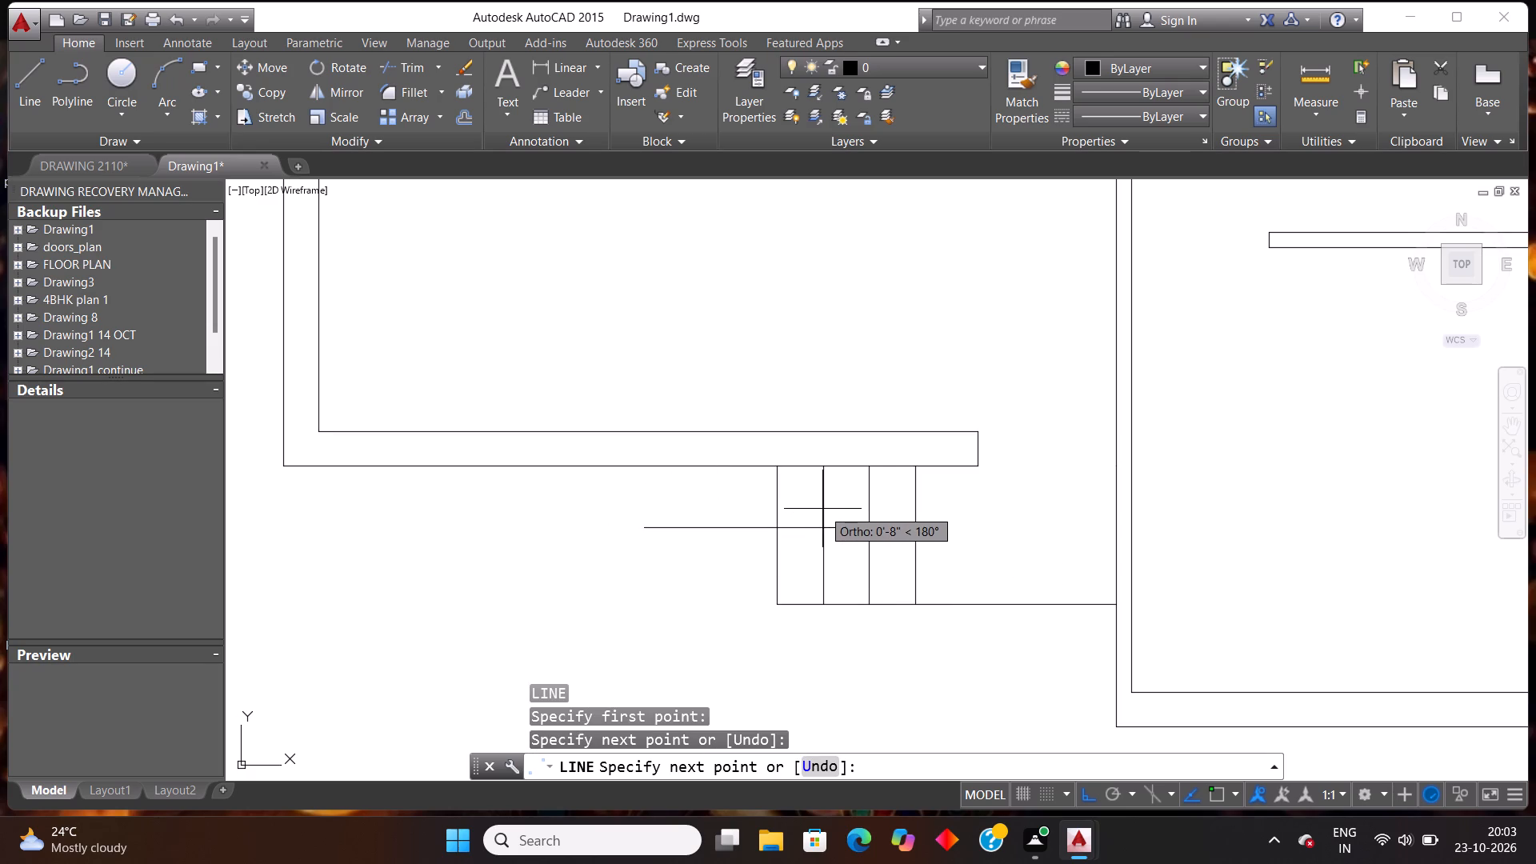
key(F8)
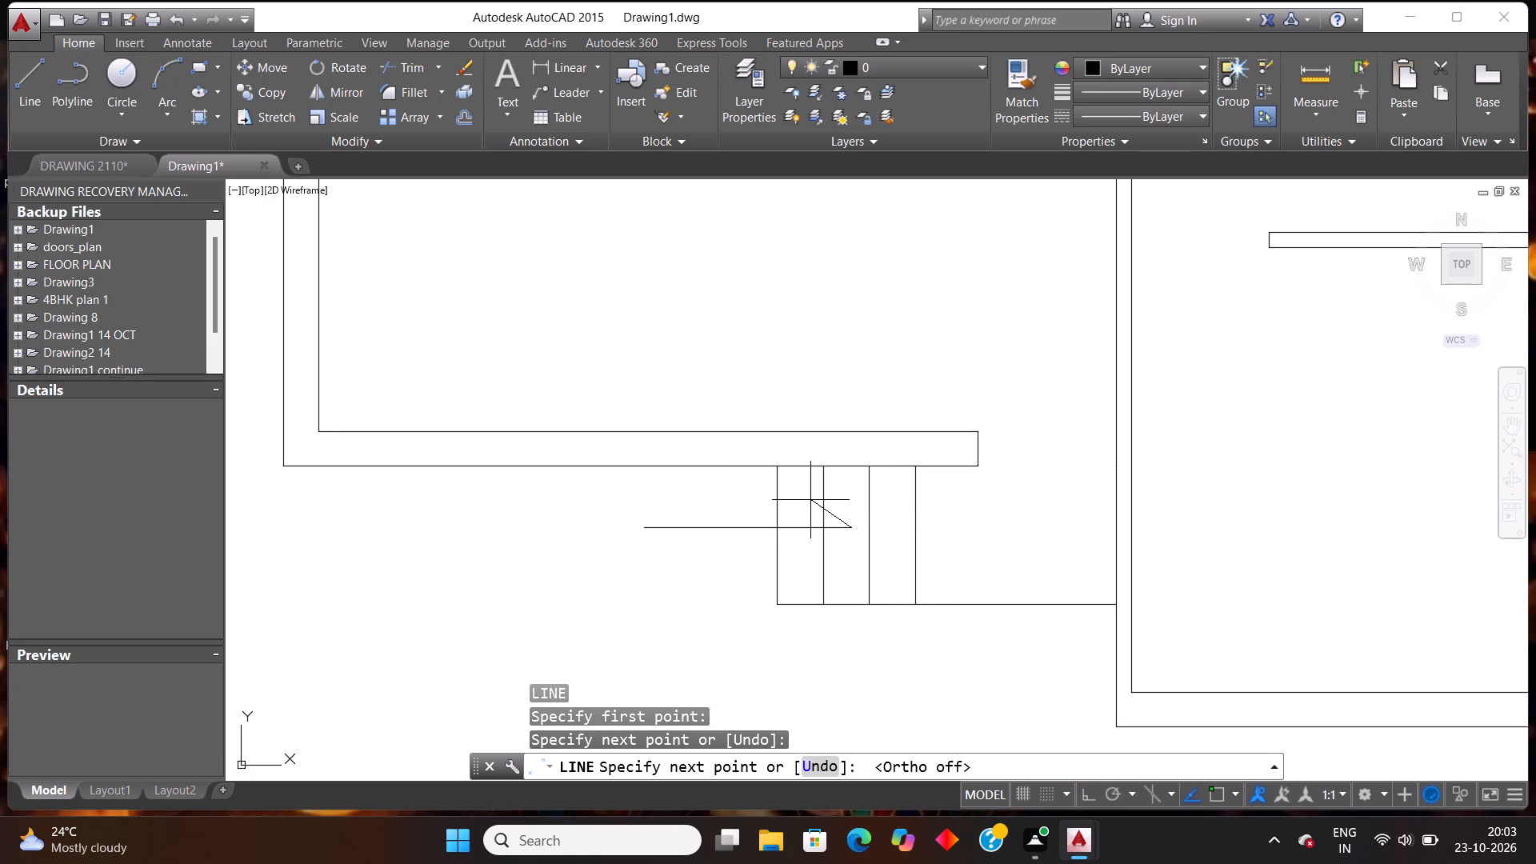
click(810, 500)
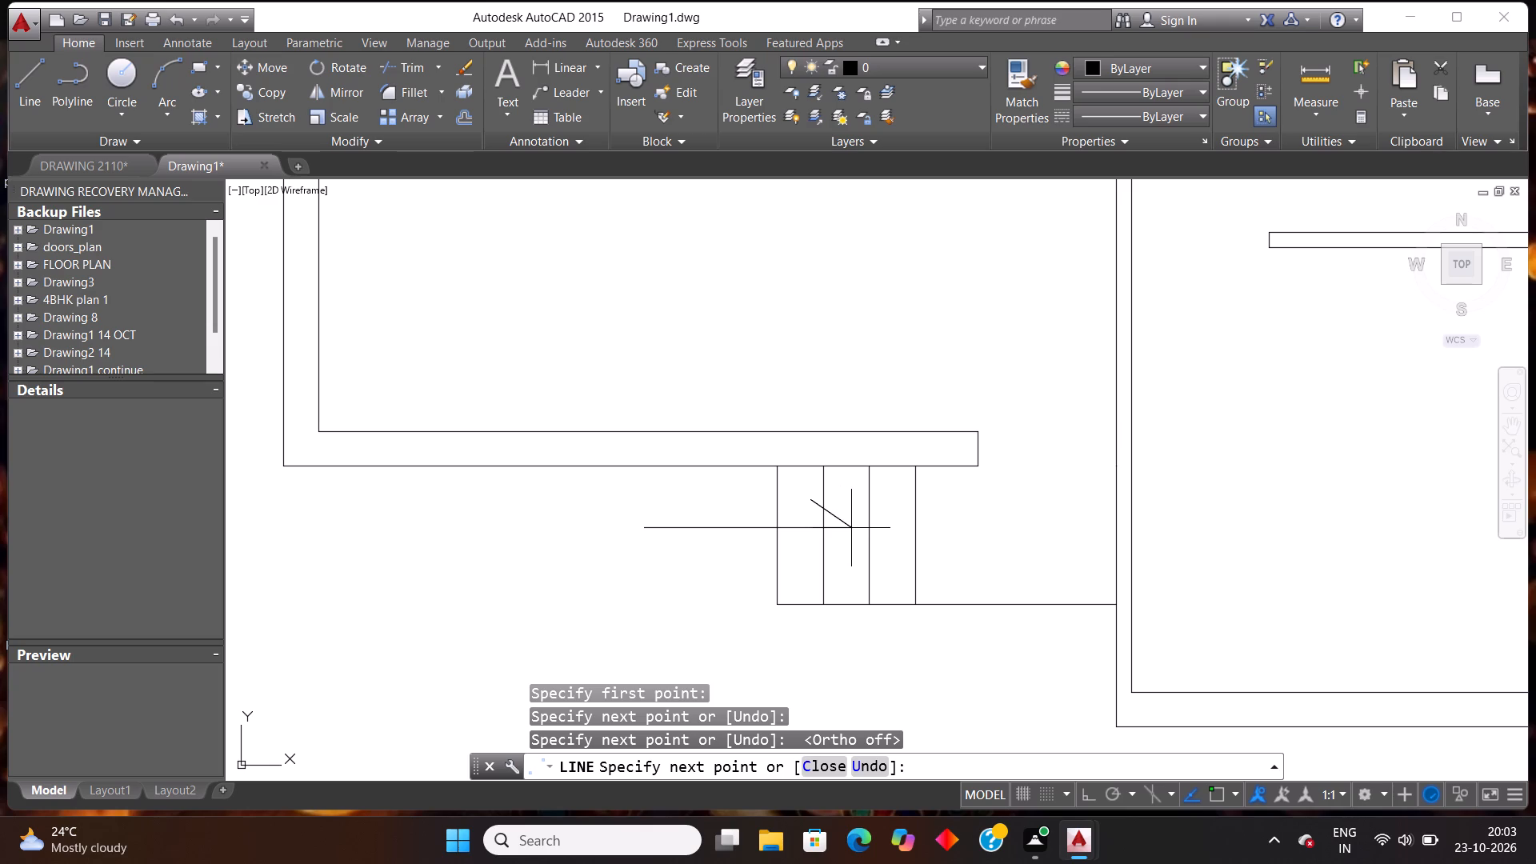
click(851, 528)
click(814, 549)
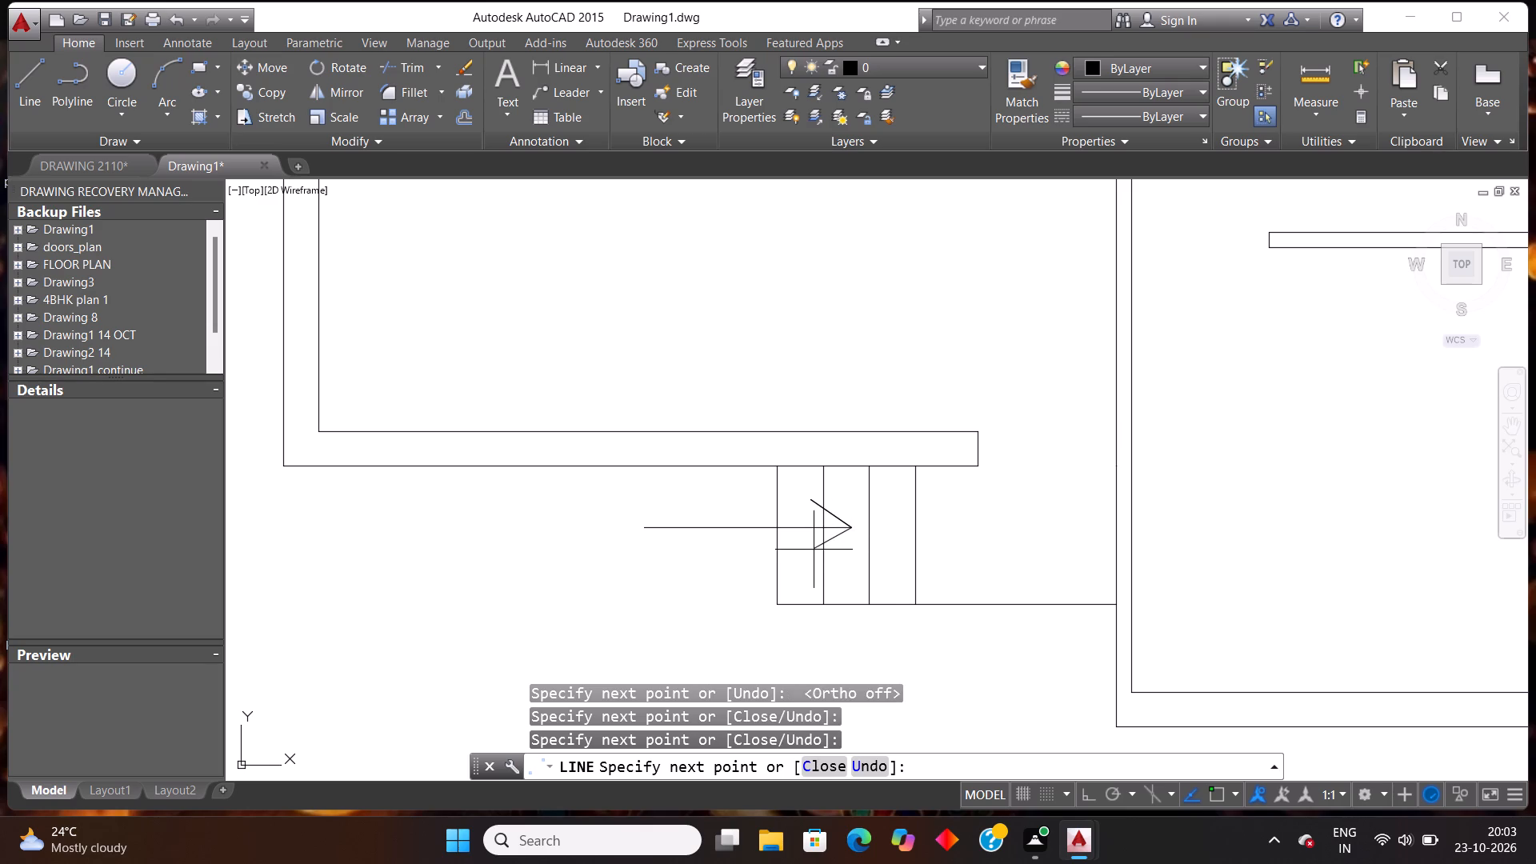
click(812, 550)
key(Escape)
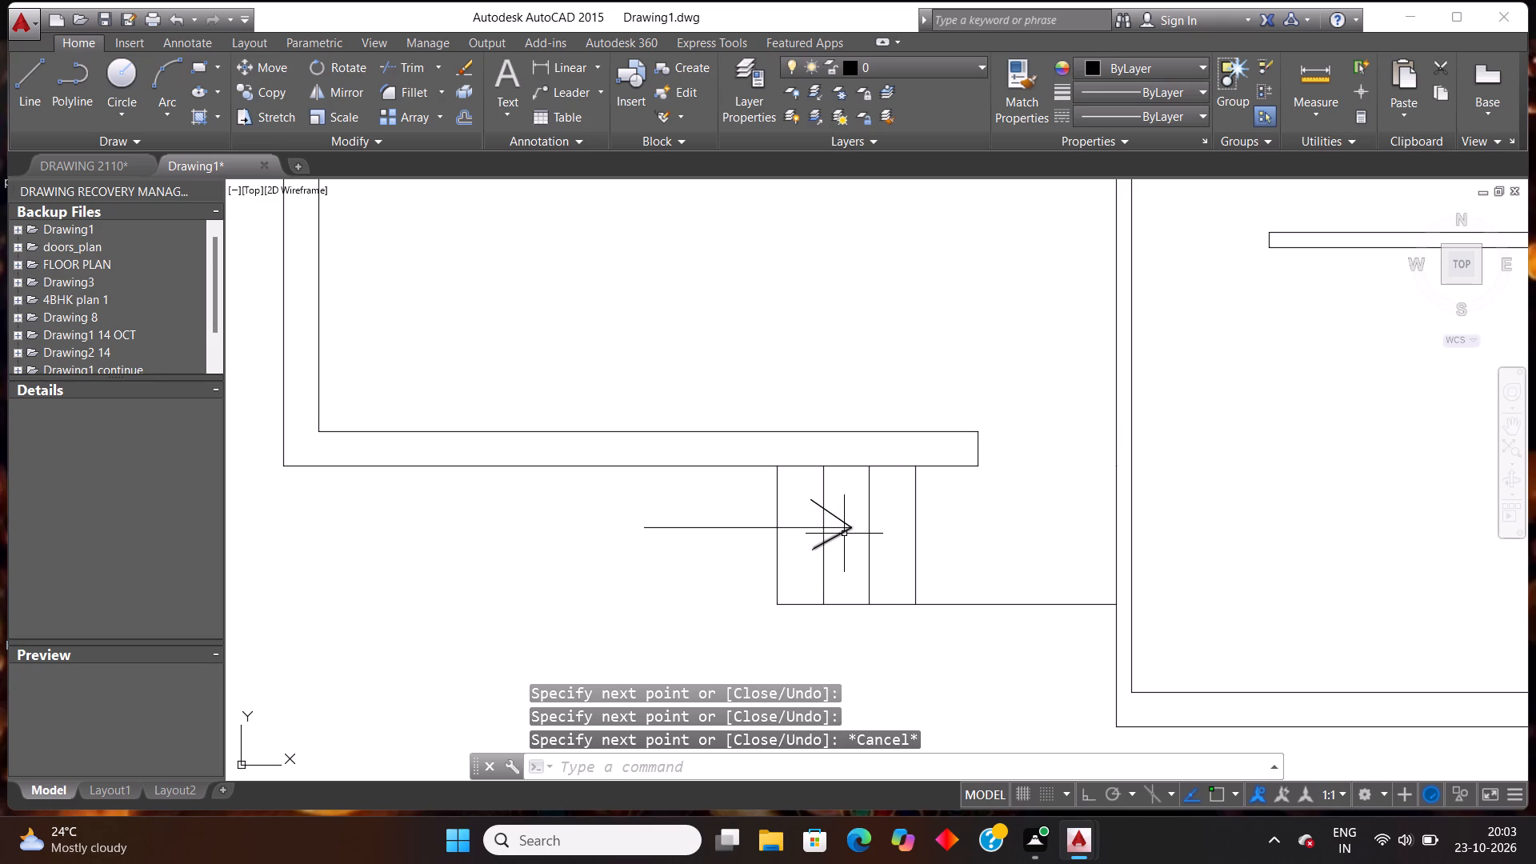
Draw the staircase direction line about 8'-10" up the right flight, left across the landing and partway down the left flight.
scroll(918, 446, down, 3)
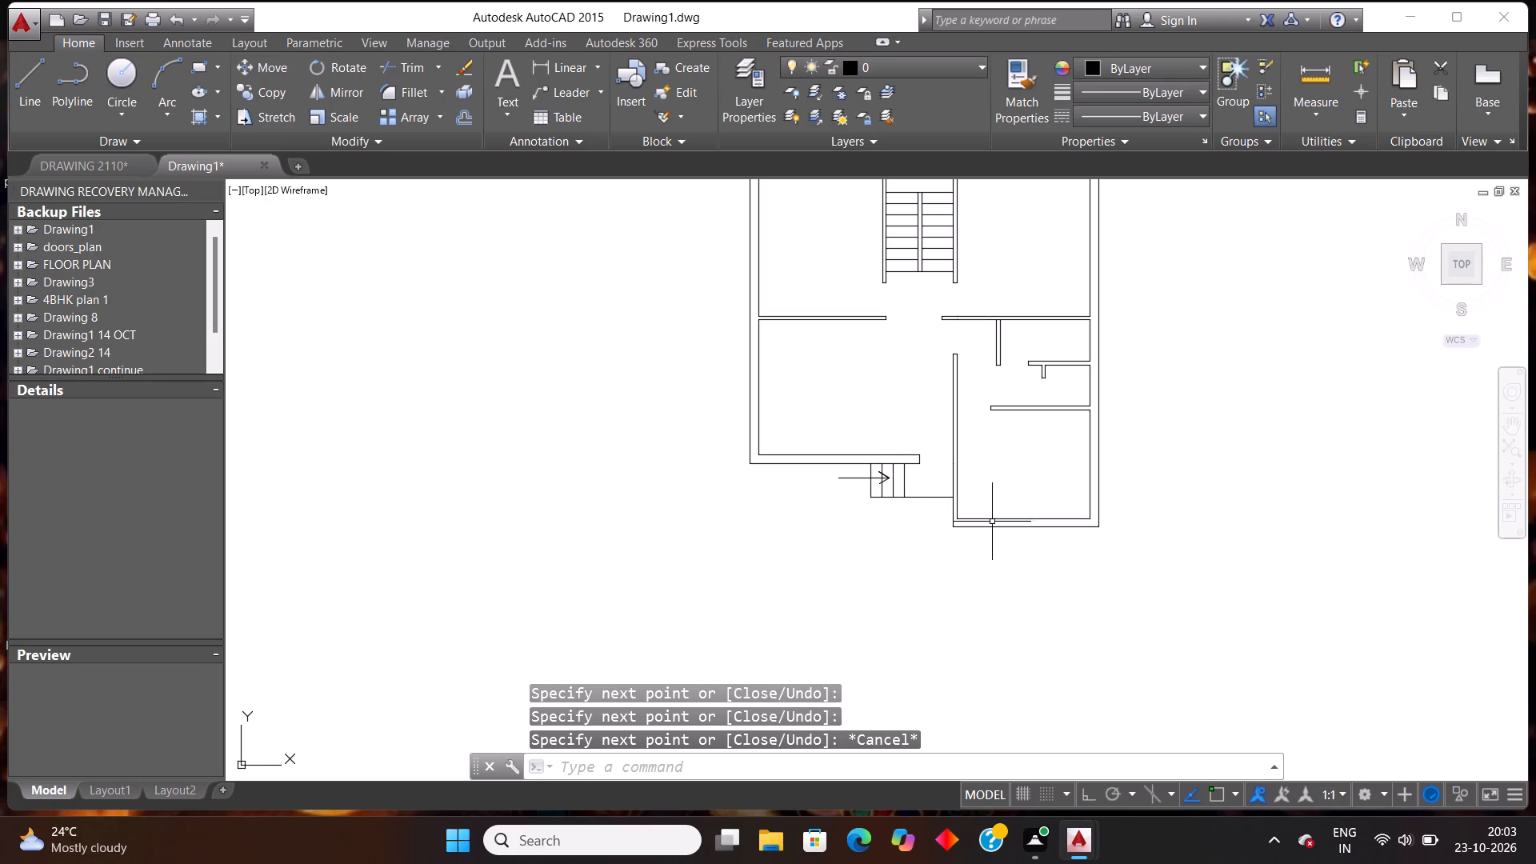
scroll(966, 496, down, 1)
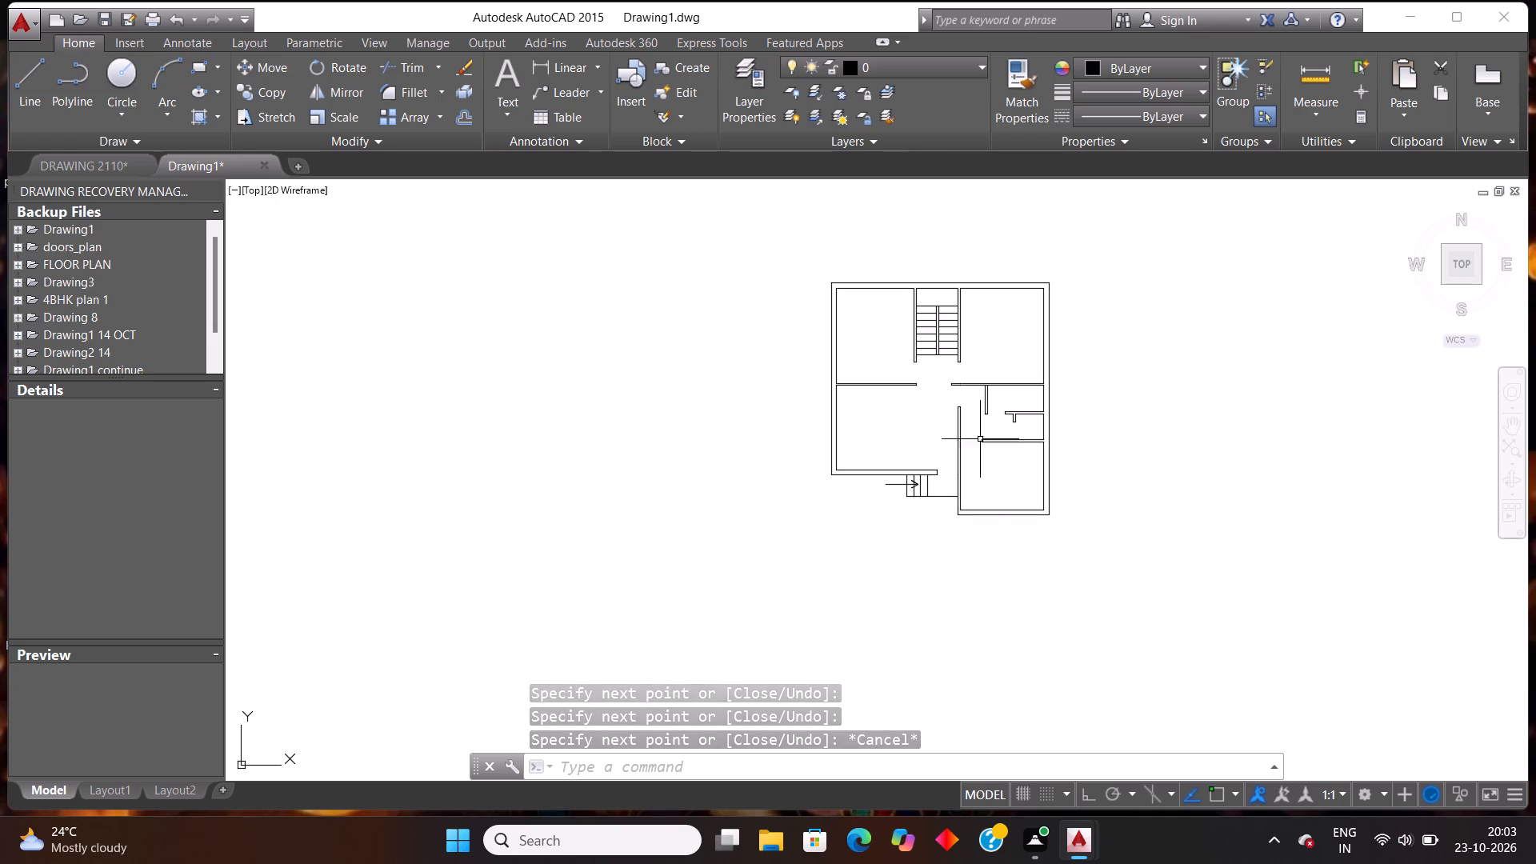
scroll(992, 312, up, 1)
scroll(914, 251, up, 1)
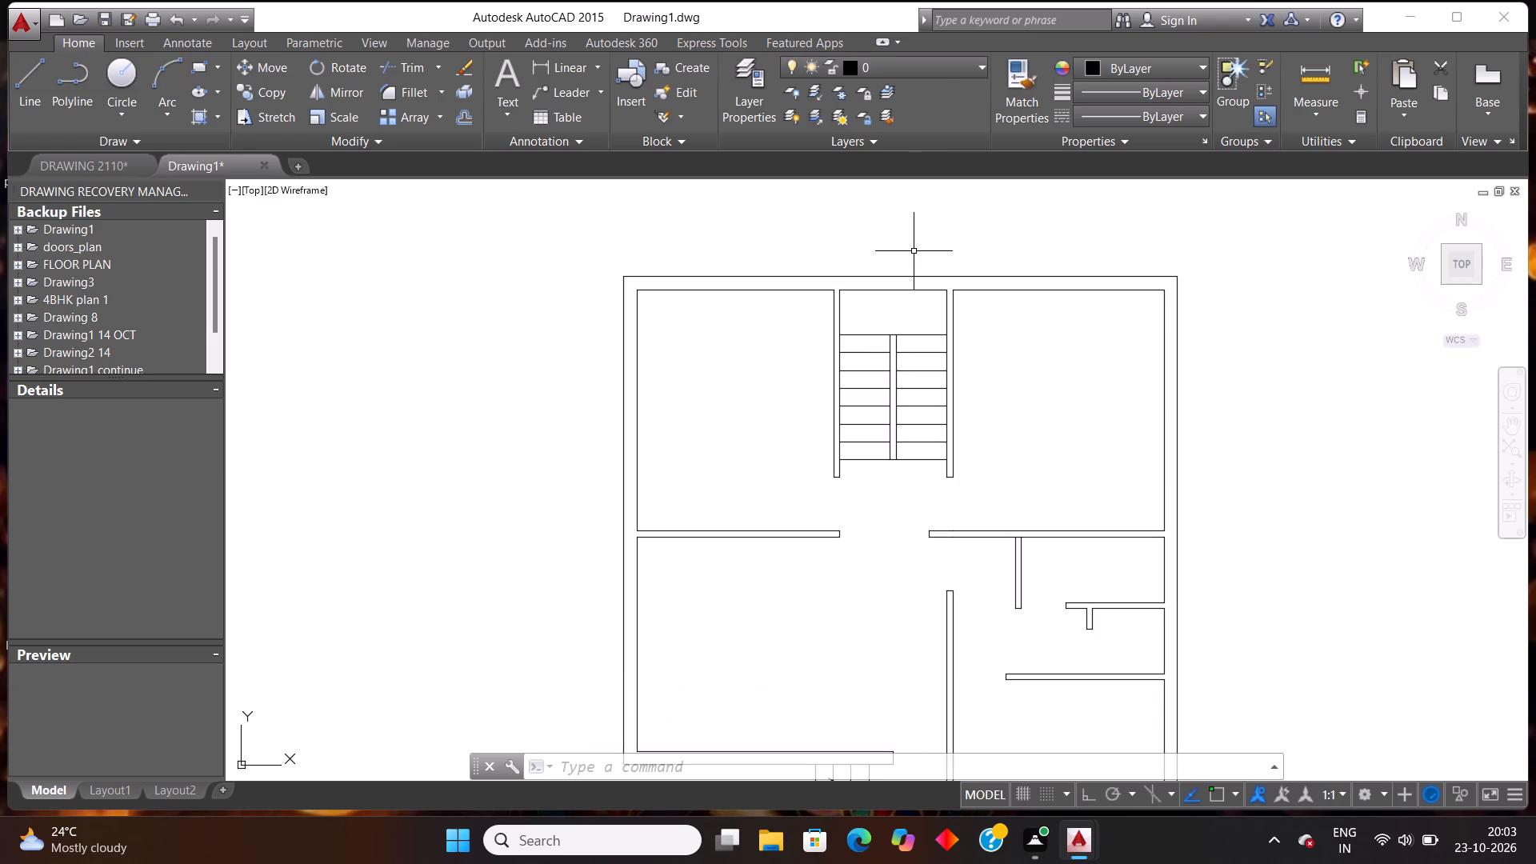
key(l)
key(Return)
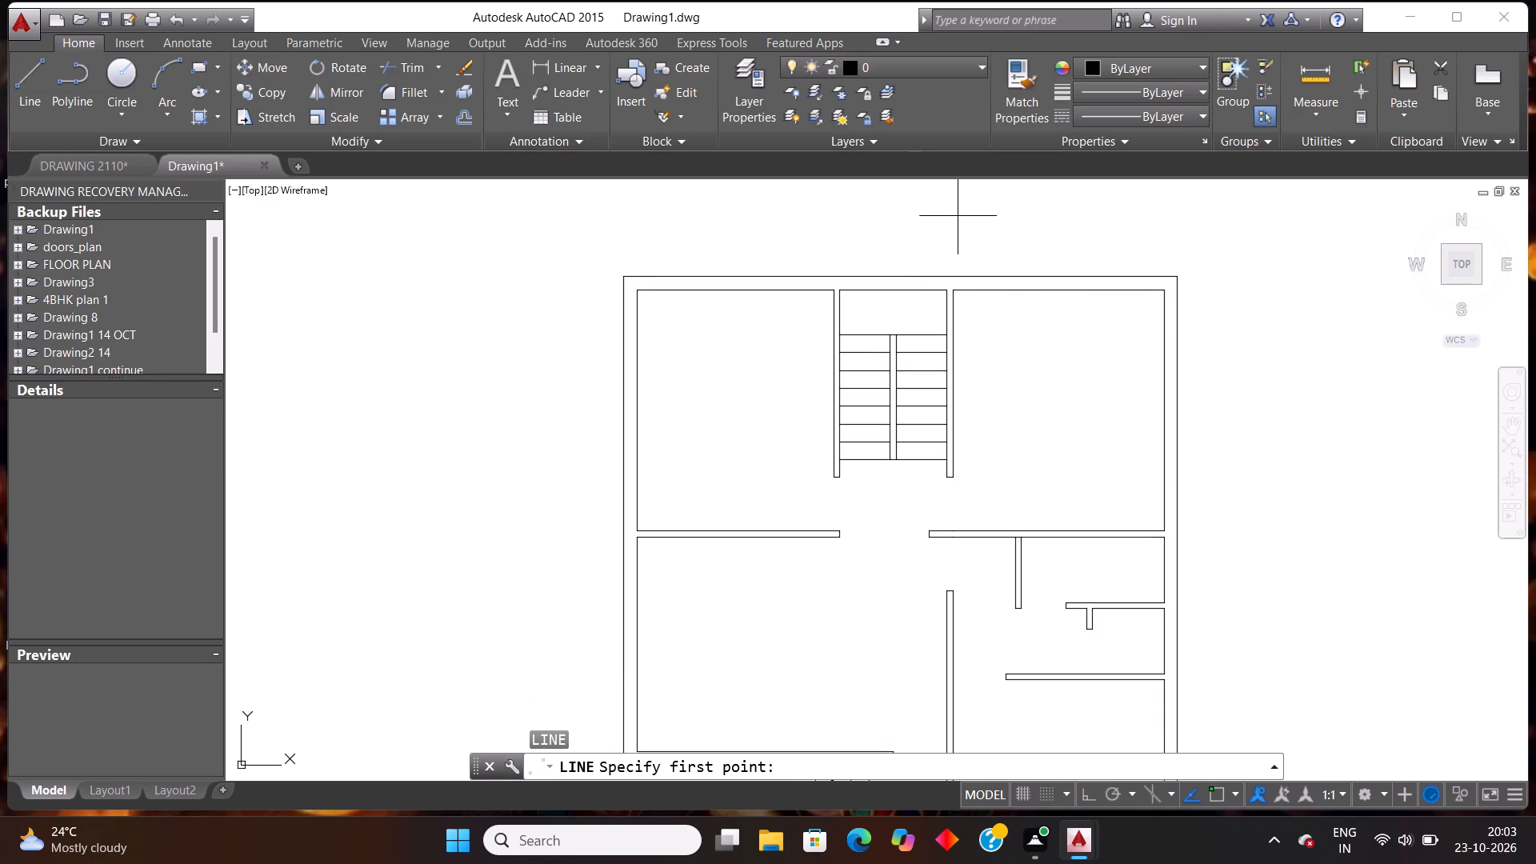
scroll(954, 224, up, 1)
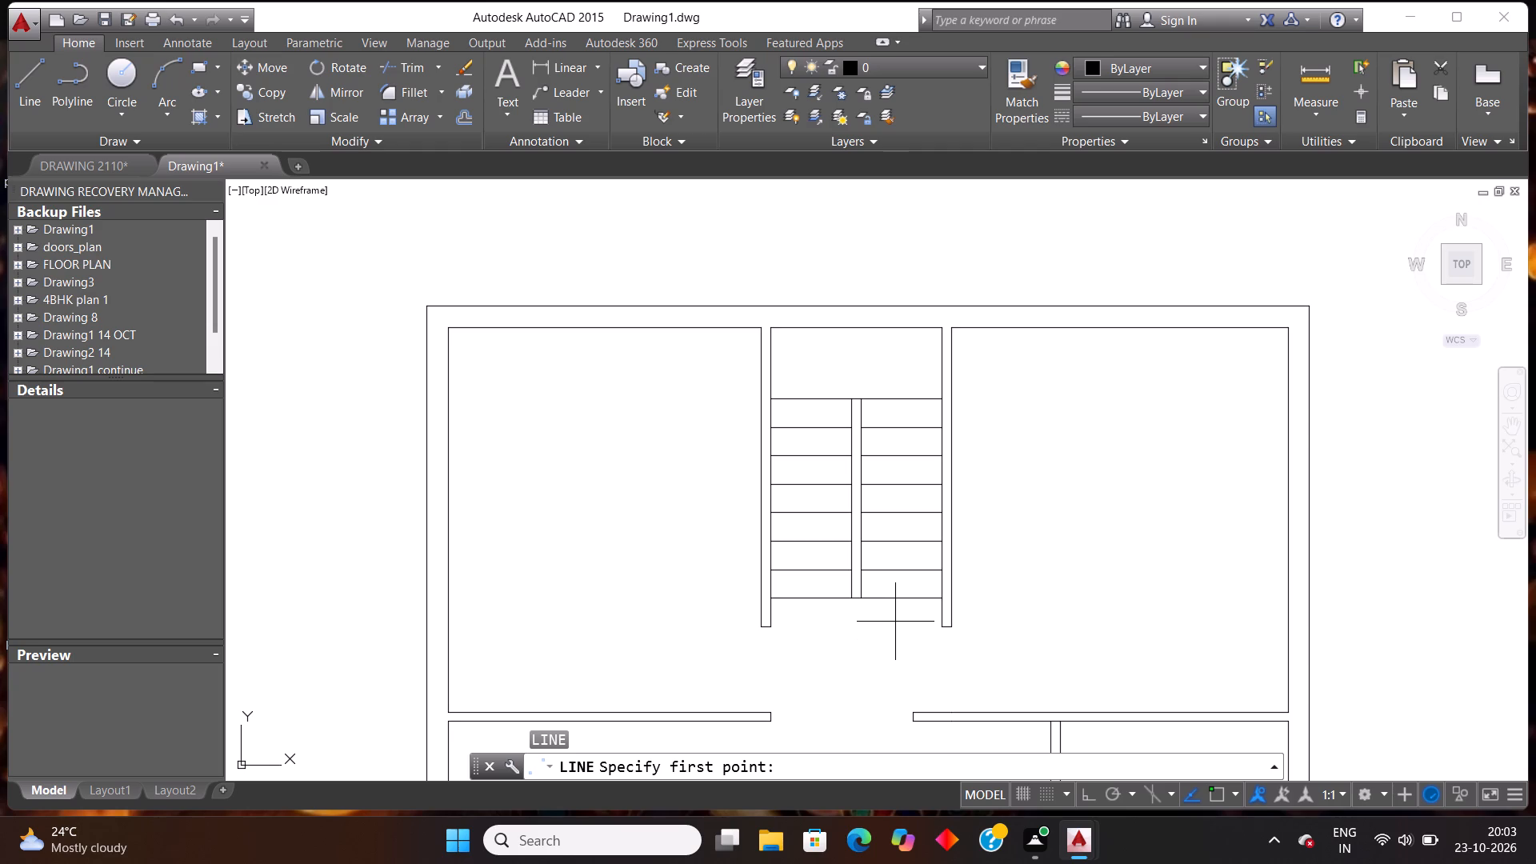
click(899, 616)
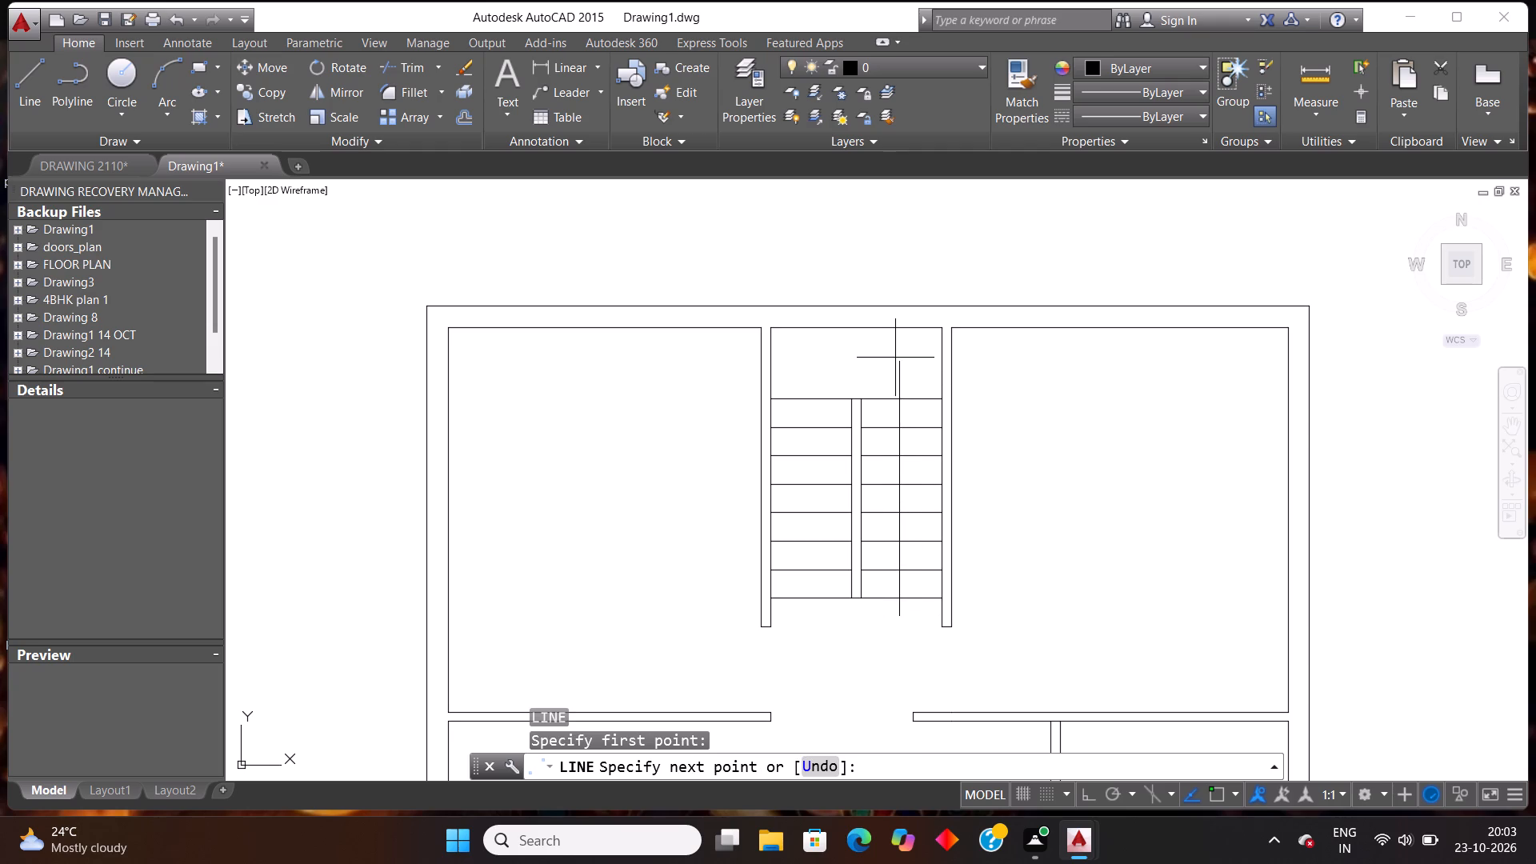
key(F8)
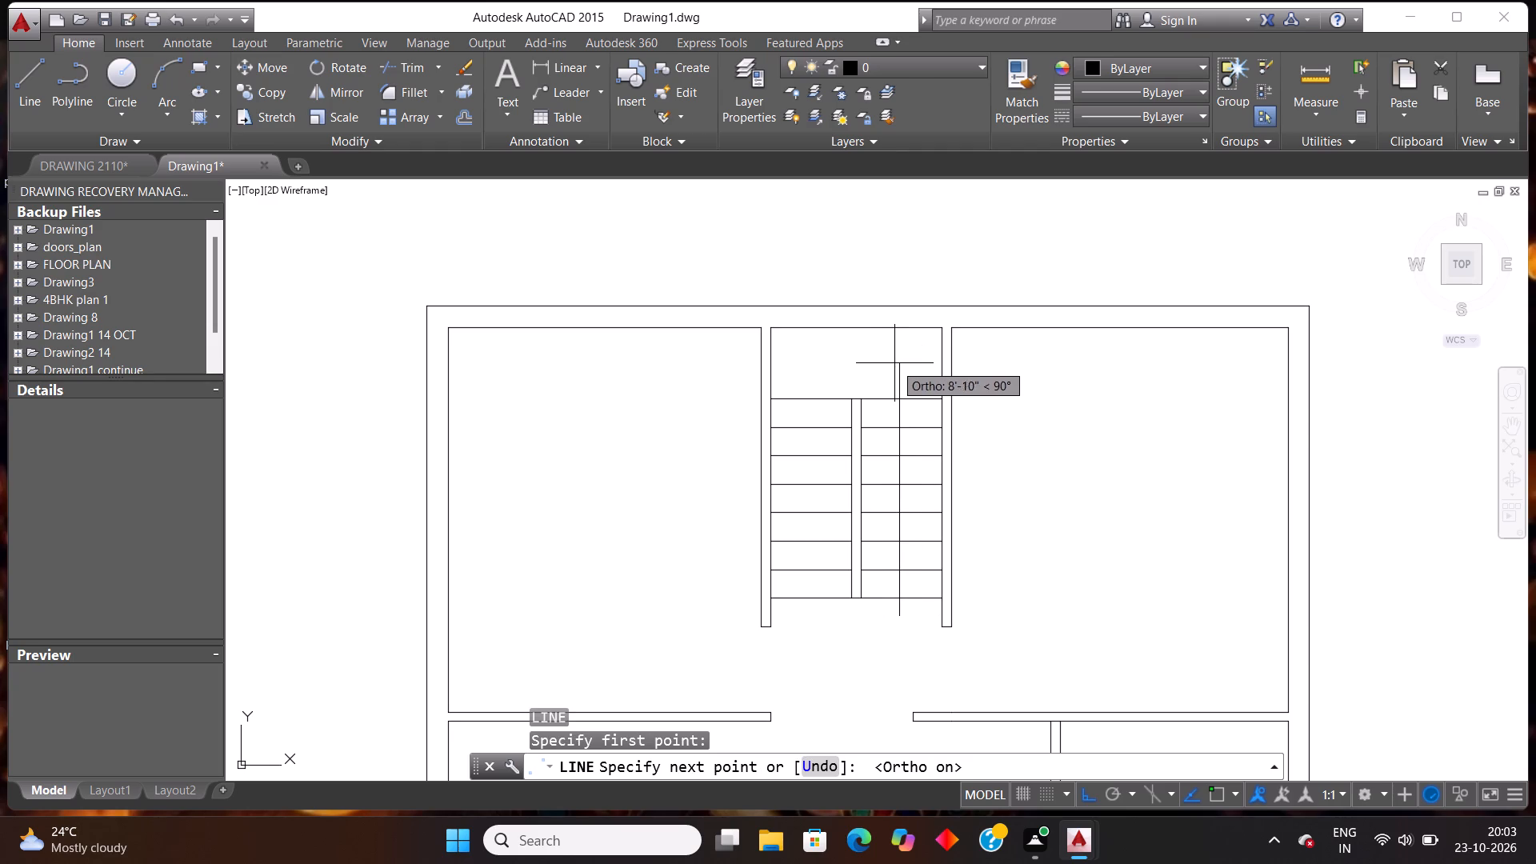
click(894, 363)
click(802, 362)
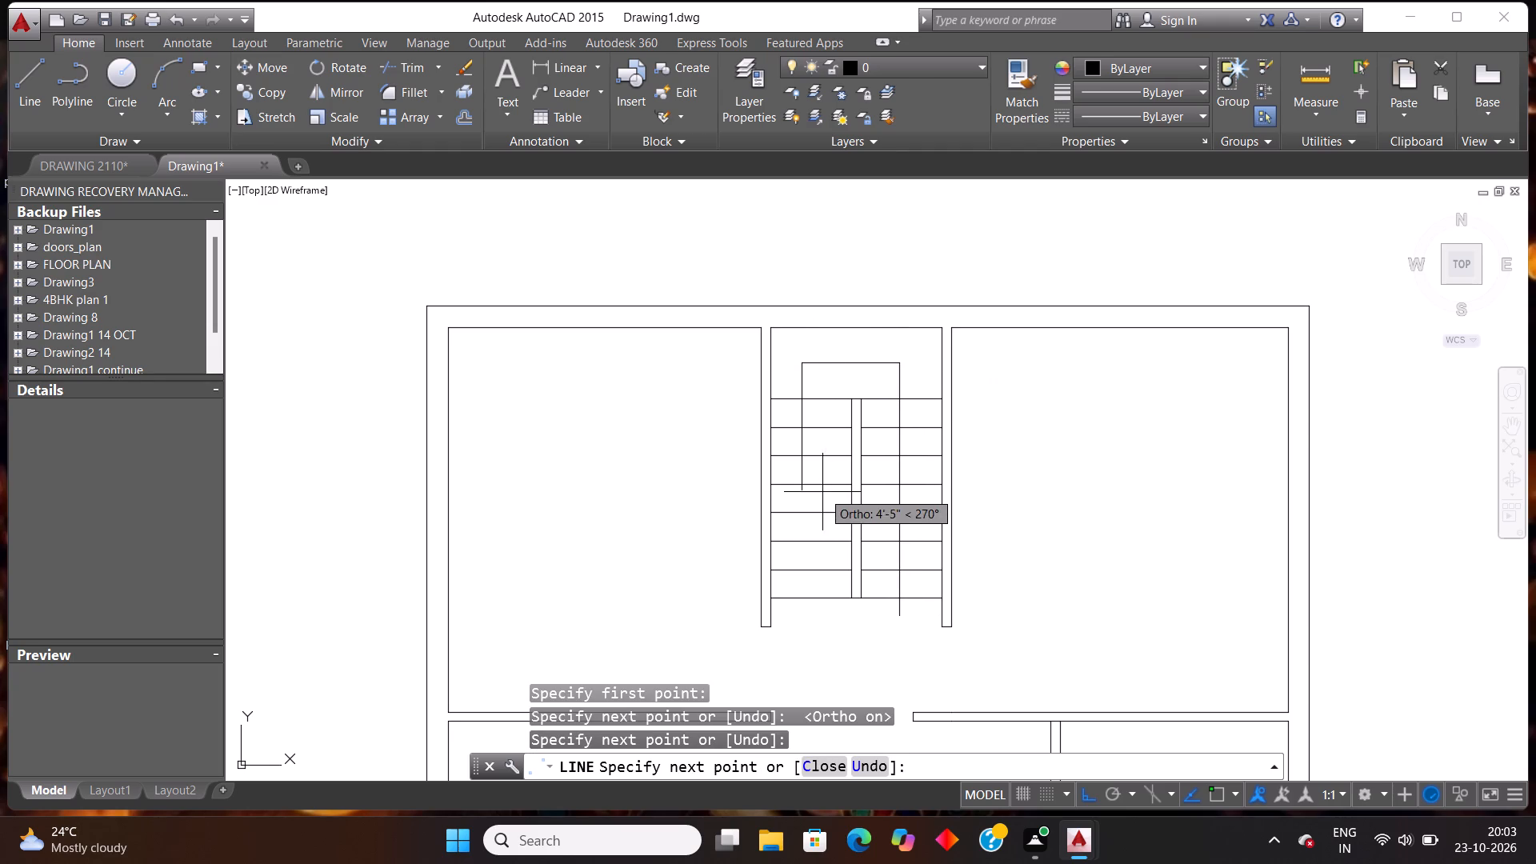
click(823, 497)
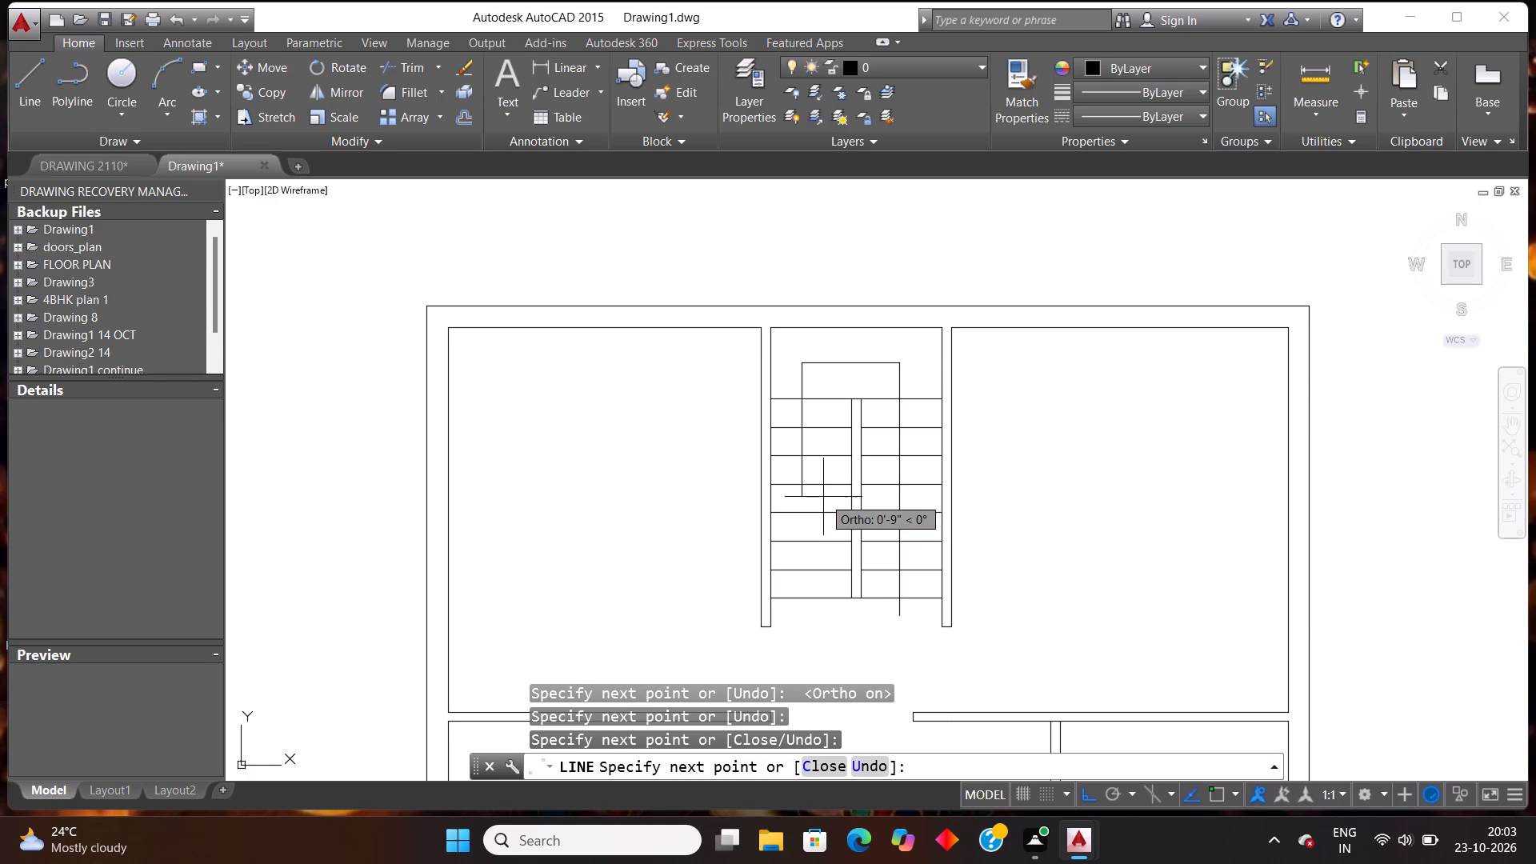
Add a two-stroke open arrowhead pointing down at the end of the direction line in the left flight.
key(F8)
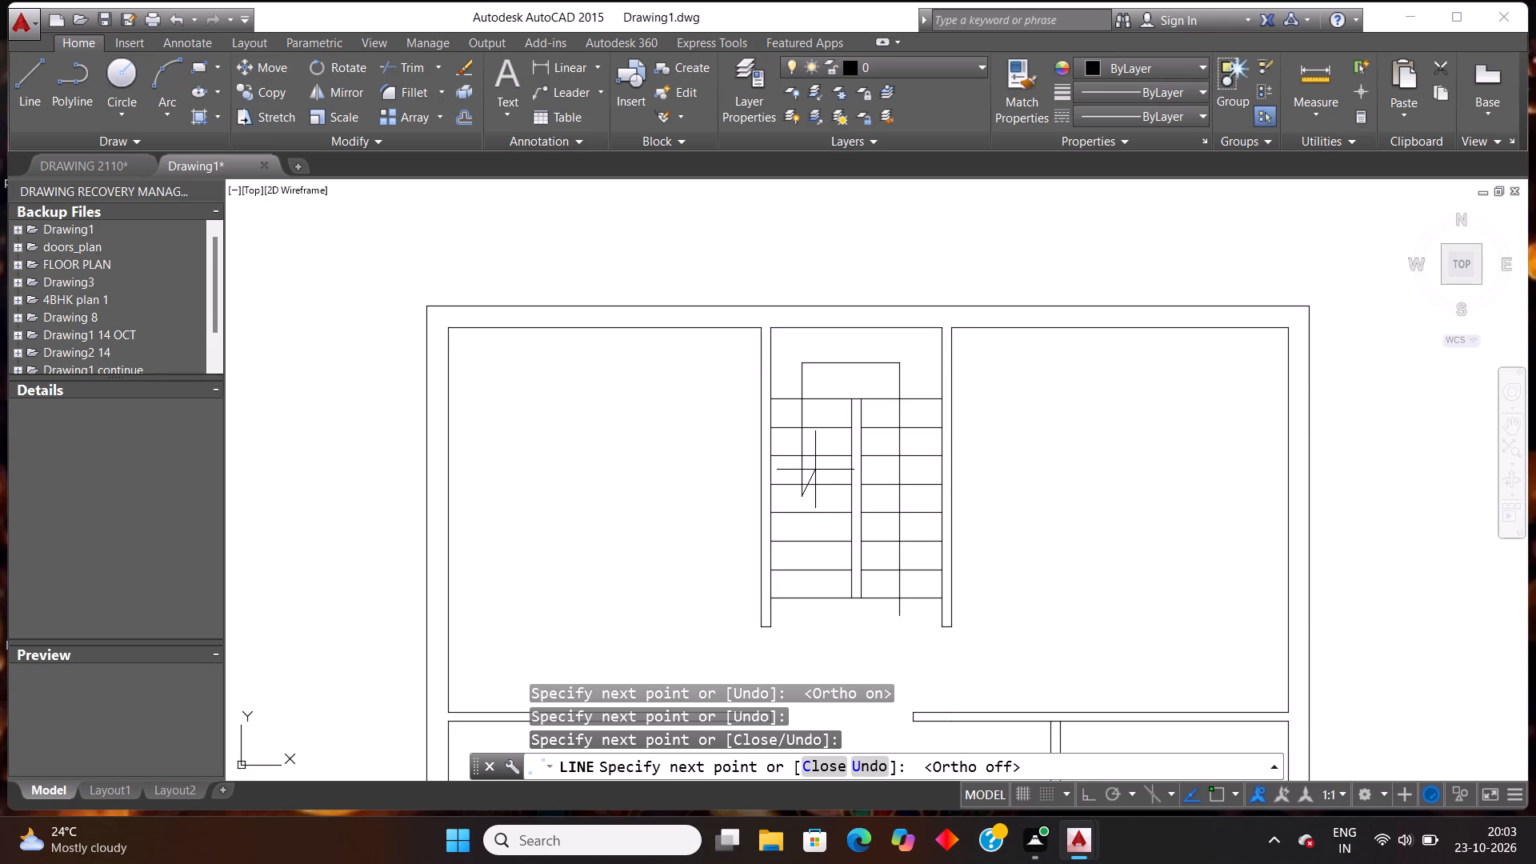
click(814, 471)
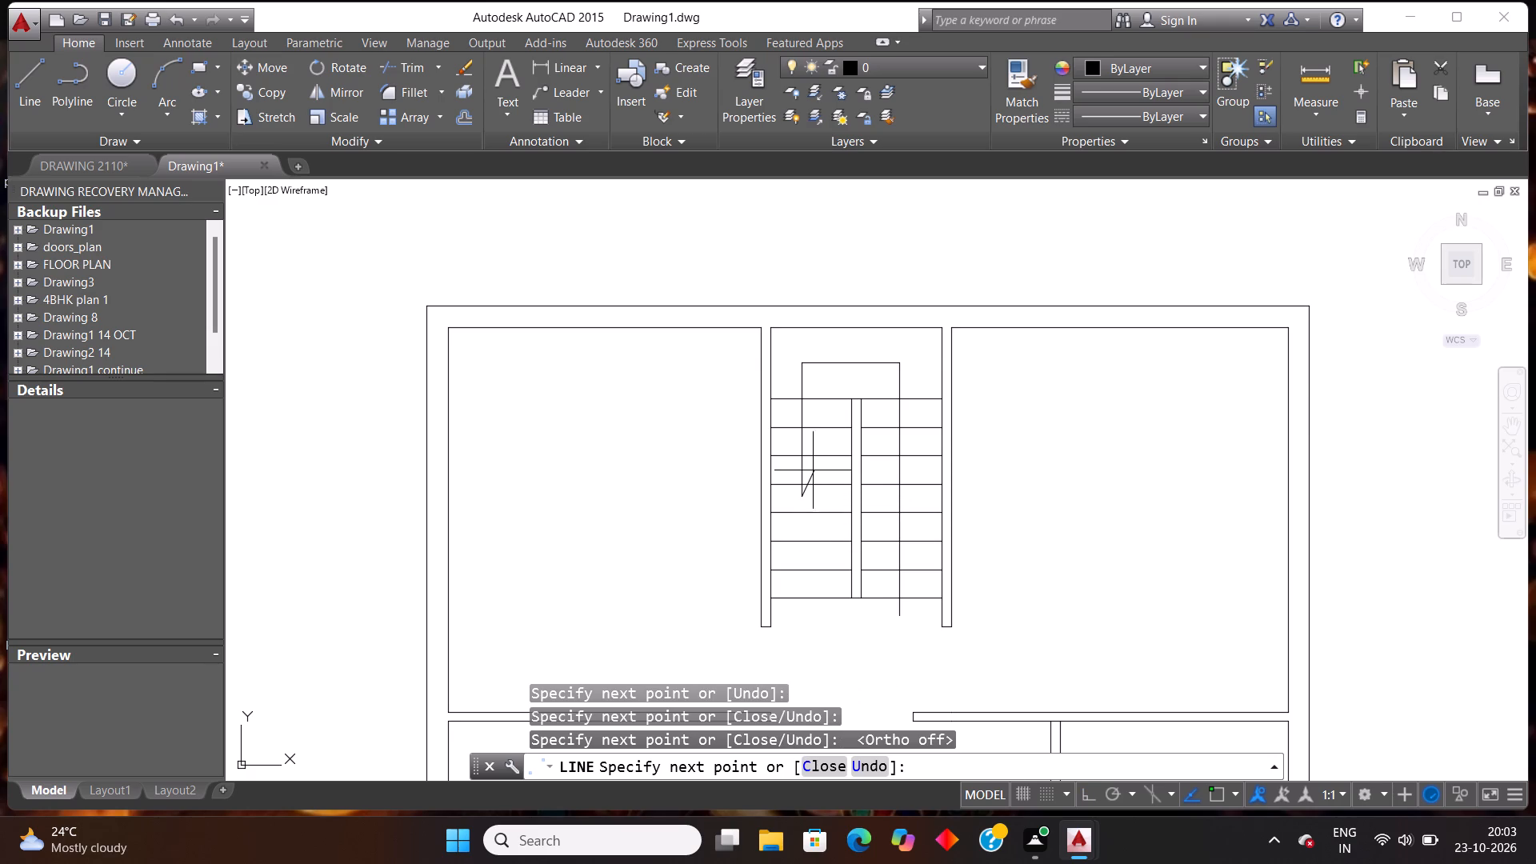
scroll(802, 486, up, 3)
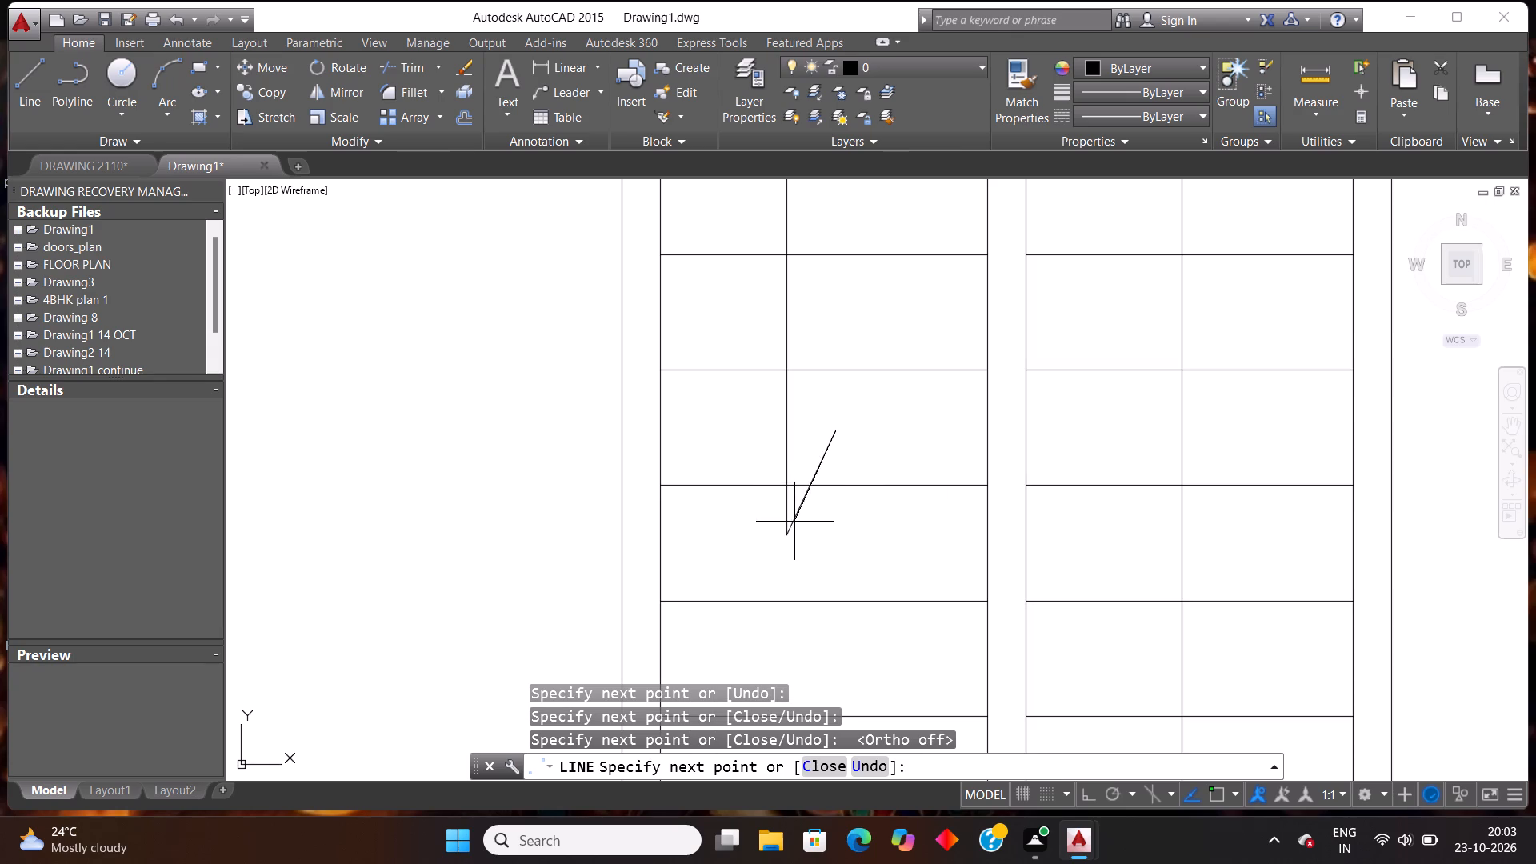
click(786, 534)
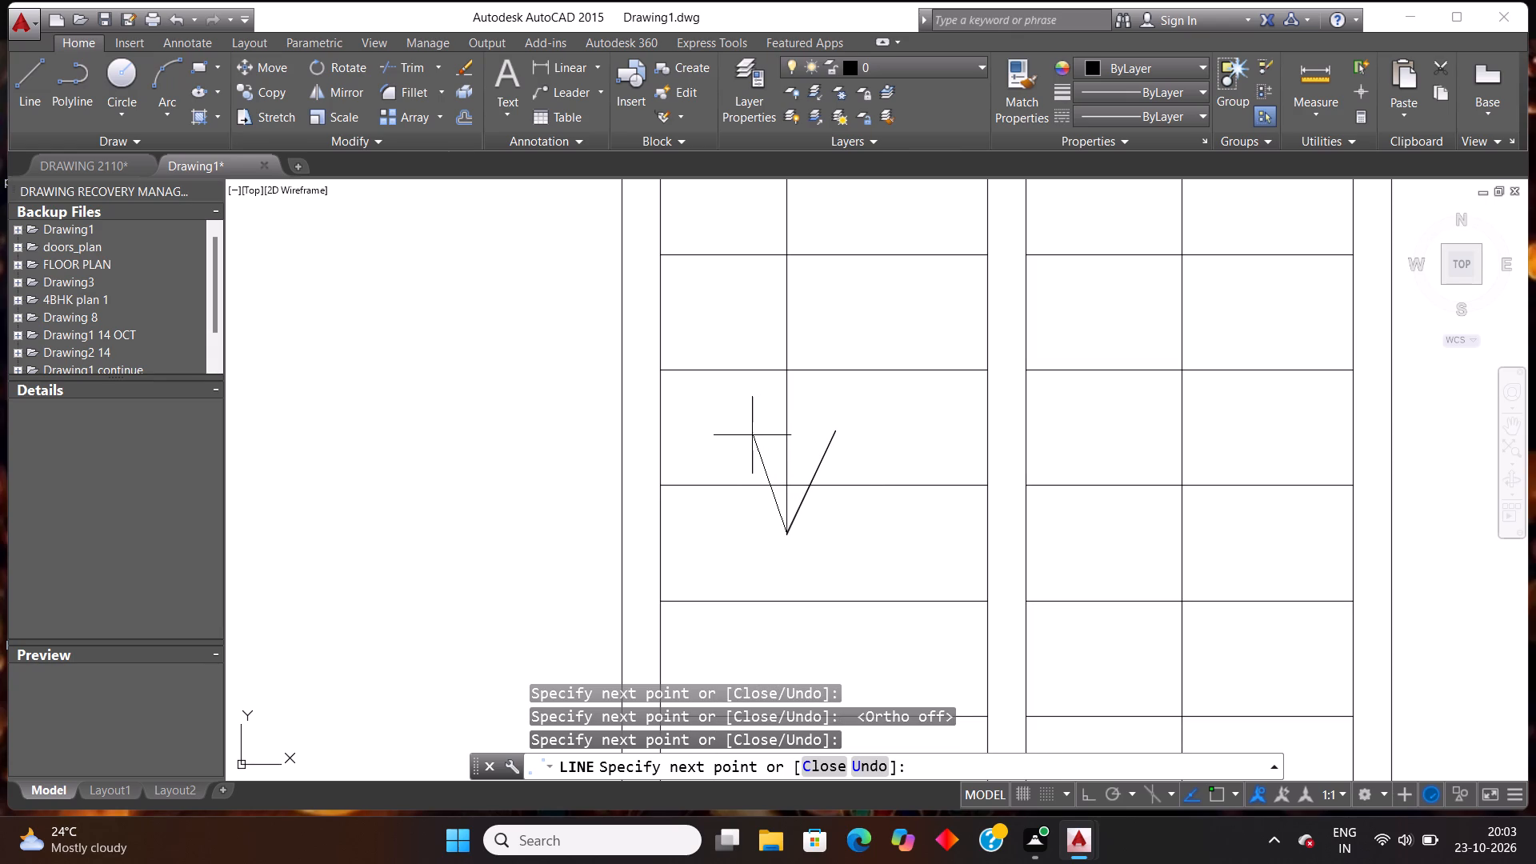
click(750, 434)
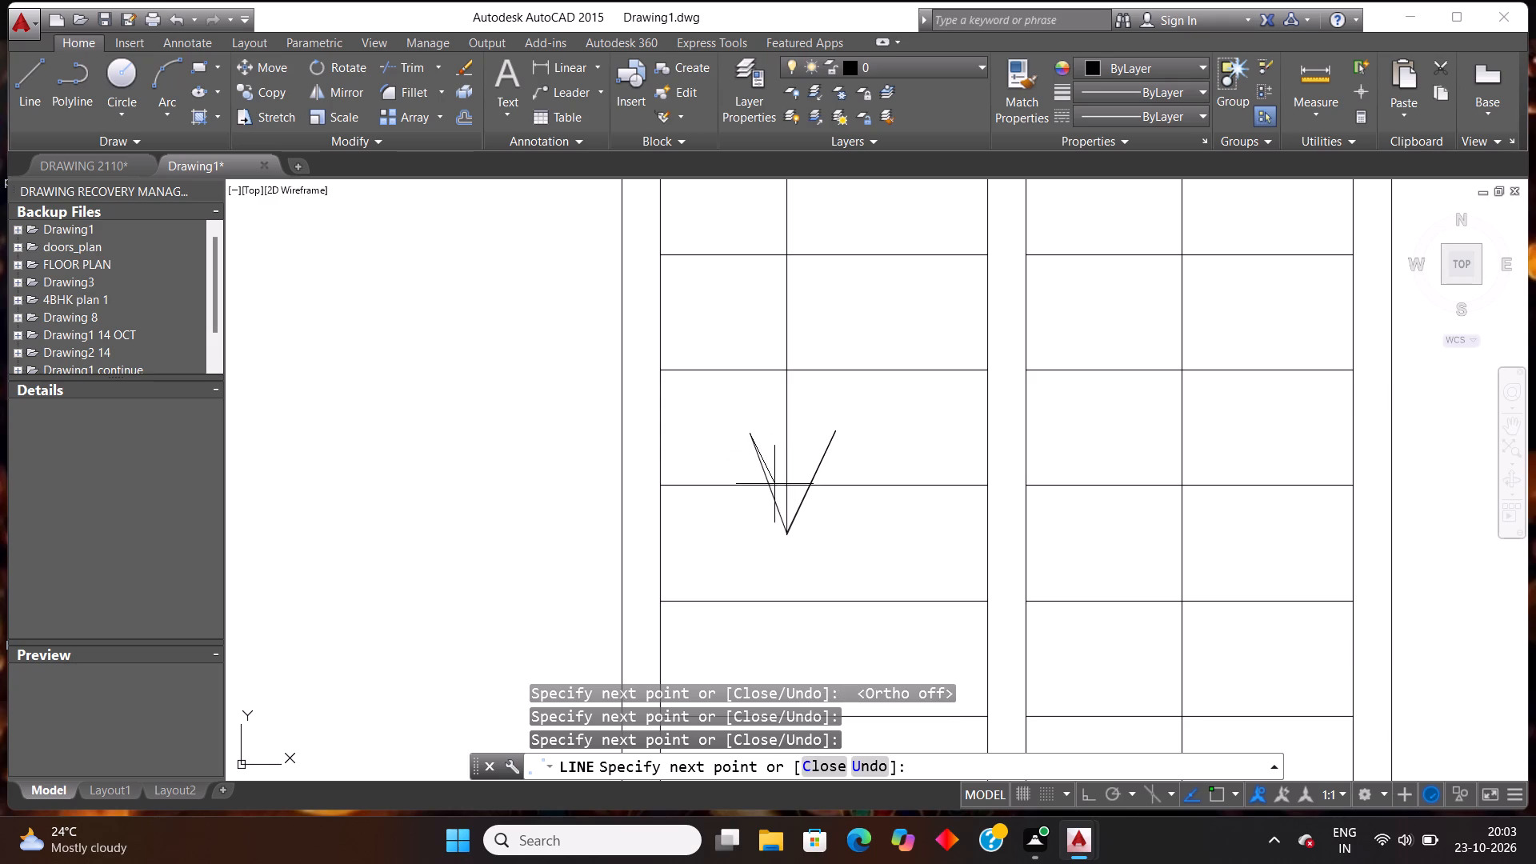
click(786, 531)
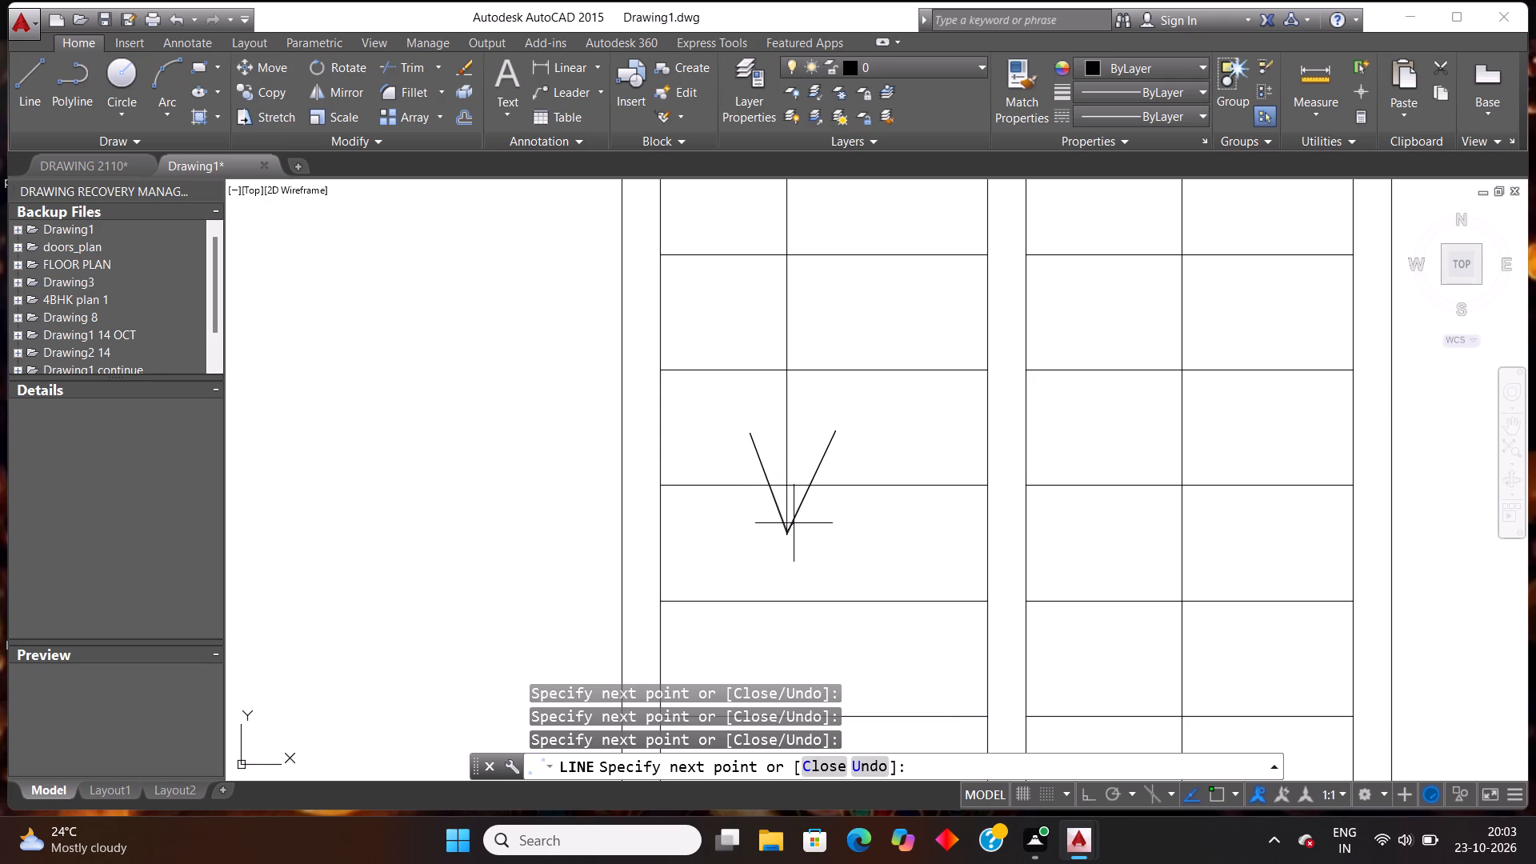
key(Escape)
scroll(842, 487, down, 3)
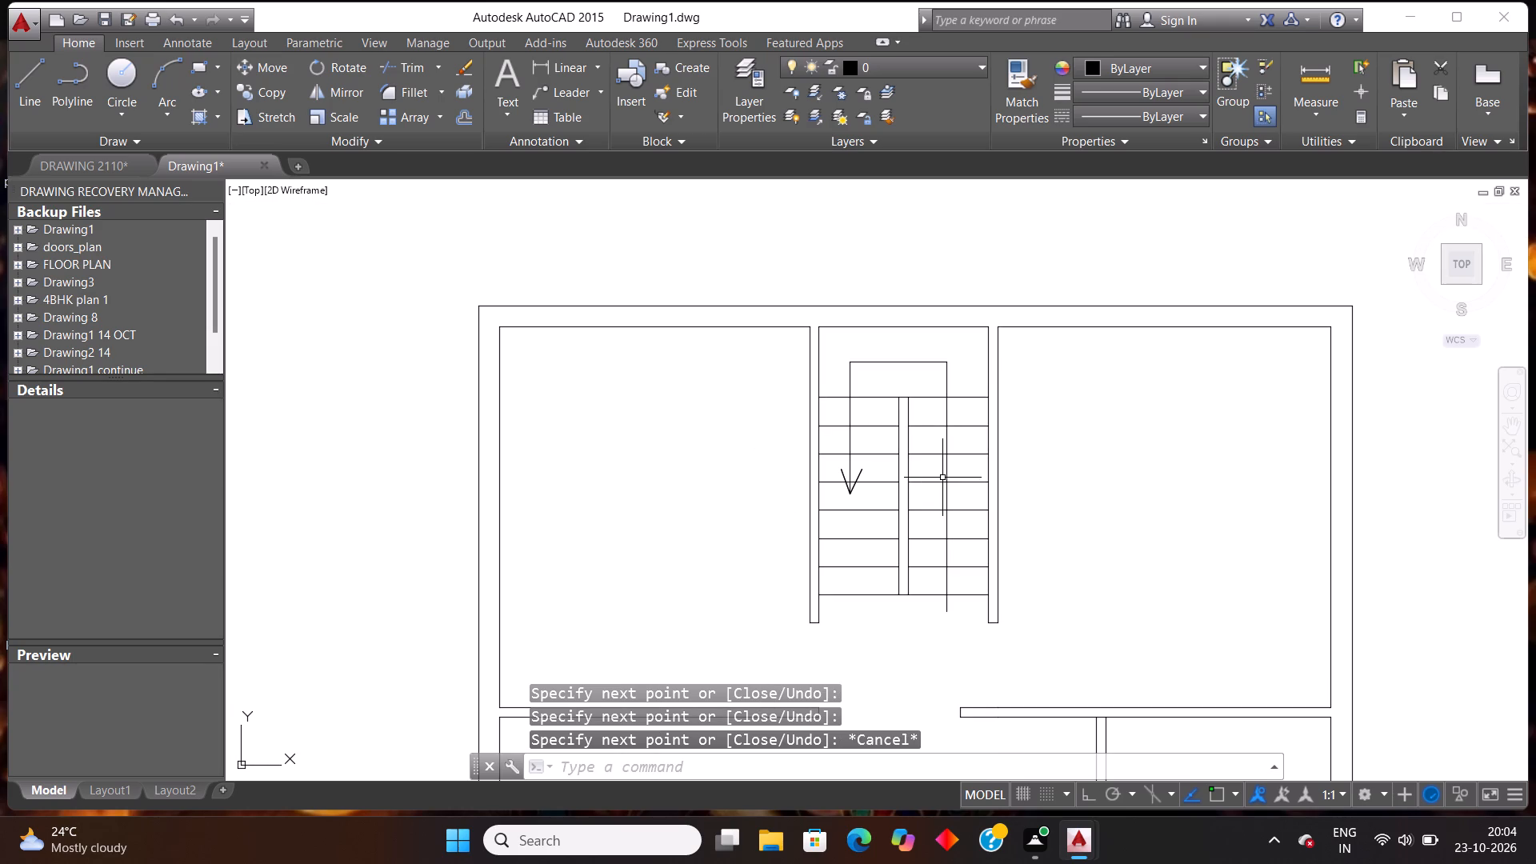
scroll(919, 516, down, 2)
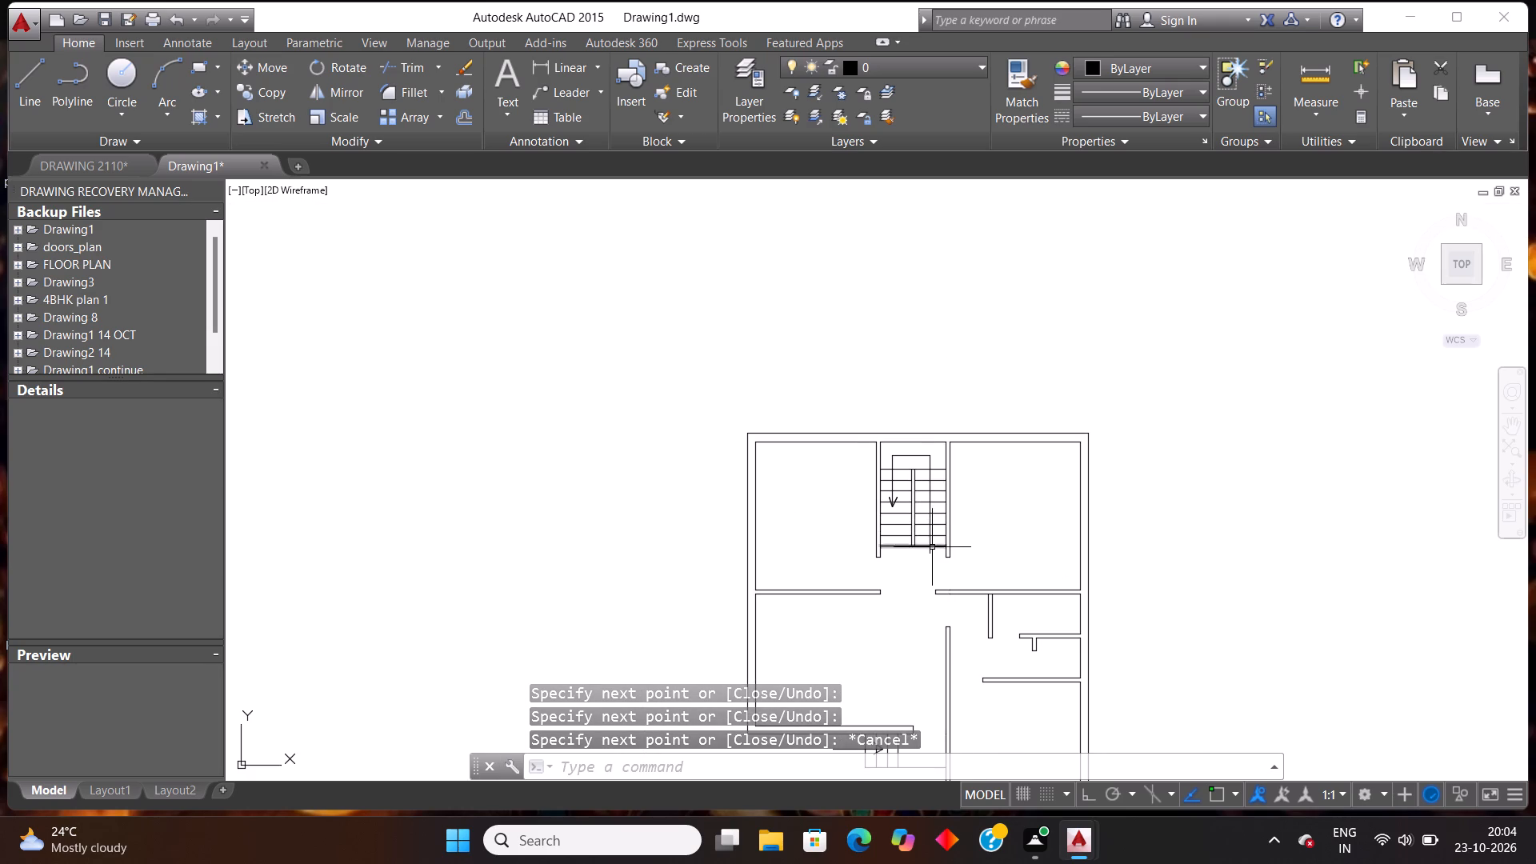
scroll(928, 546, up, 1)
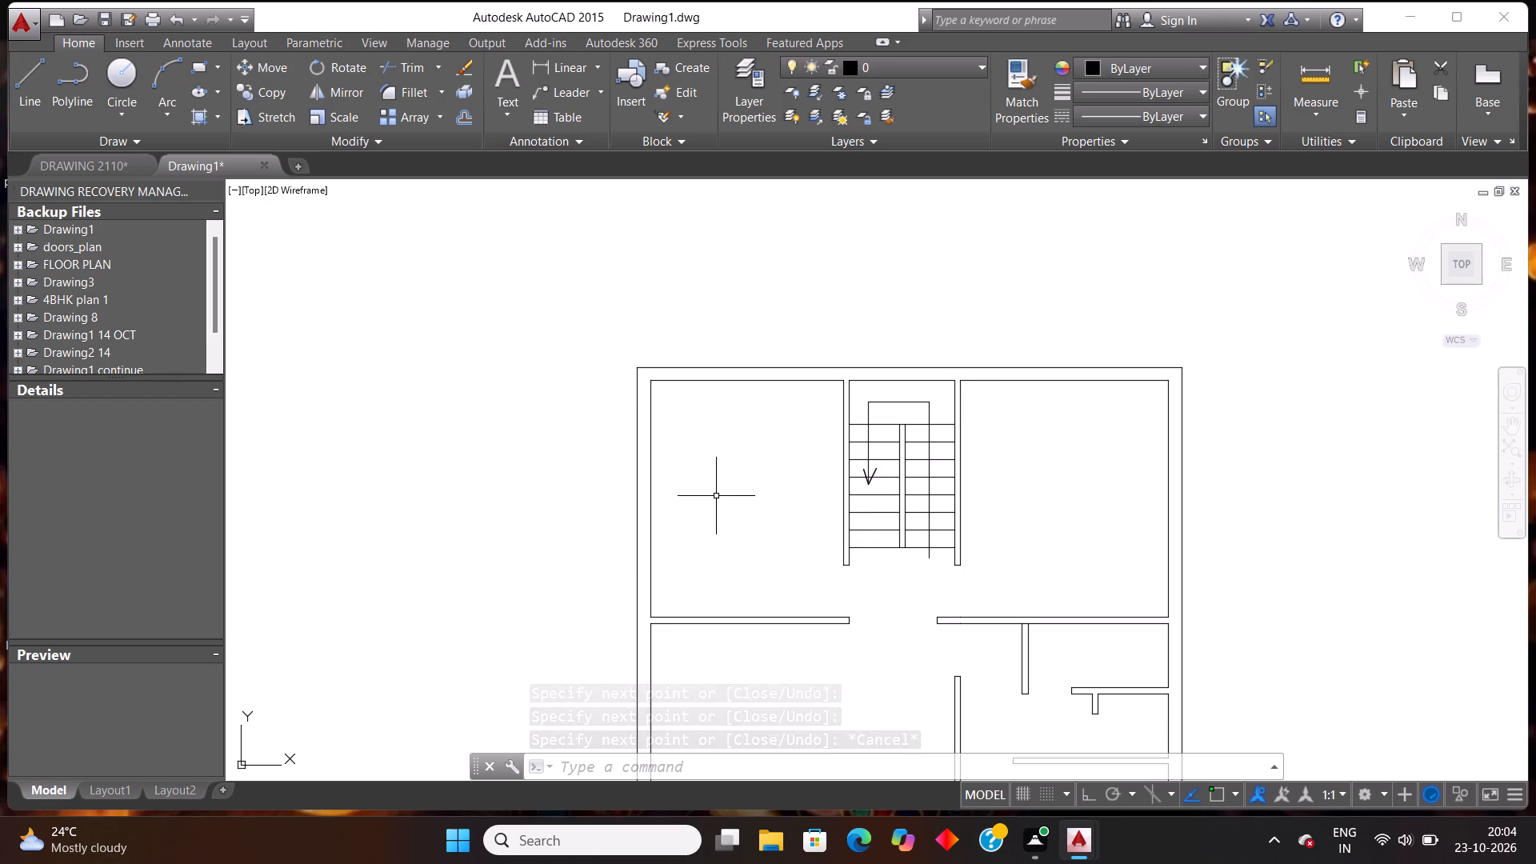
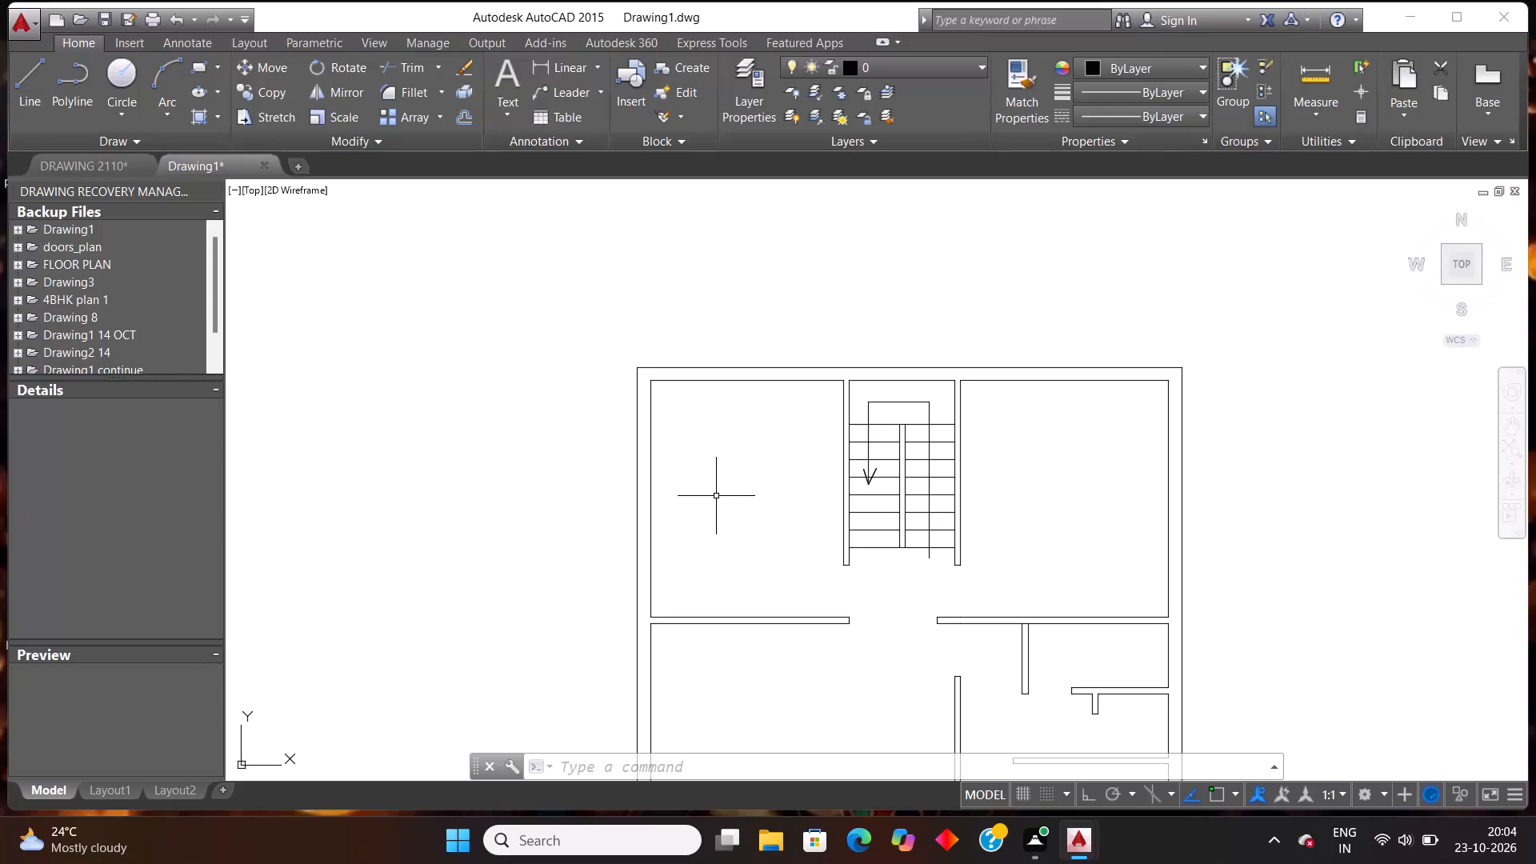
Draw a line from the upper-left room's inner corner 2' right, then about 17'-1" down past the room's lower partition.
scroll(1192, 416, down, 1)
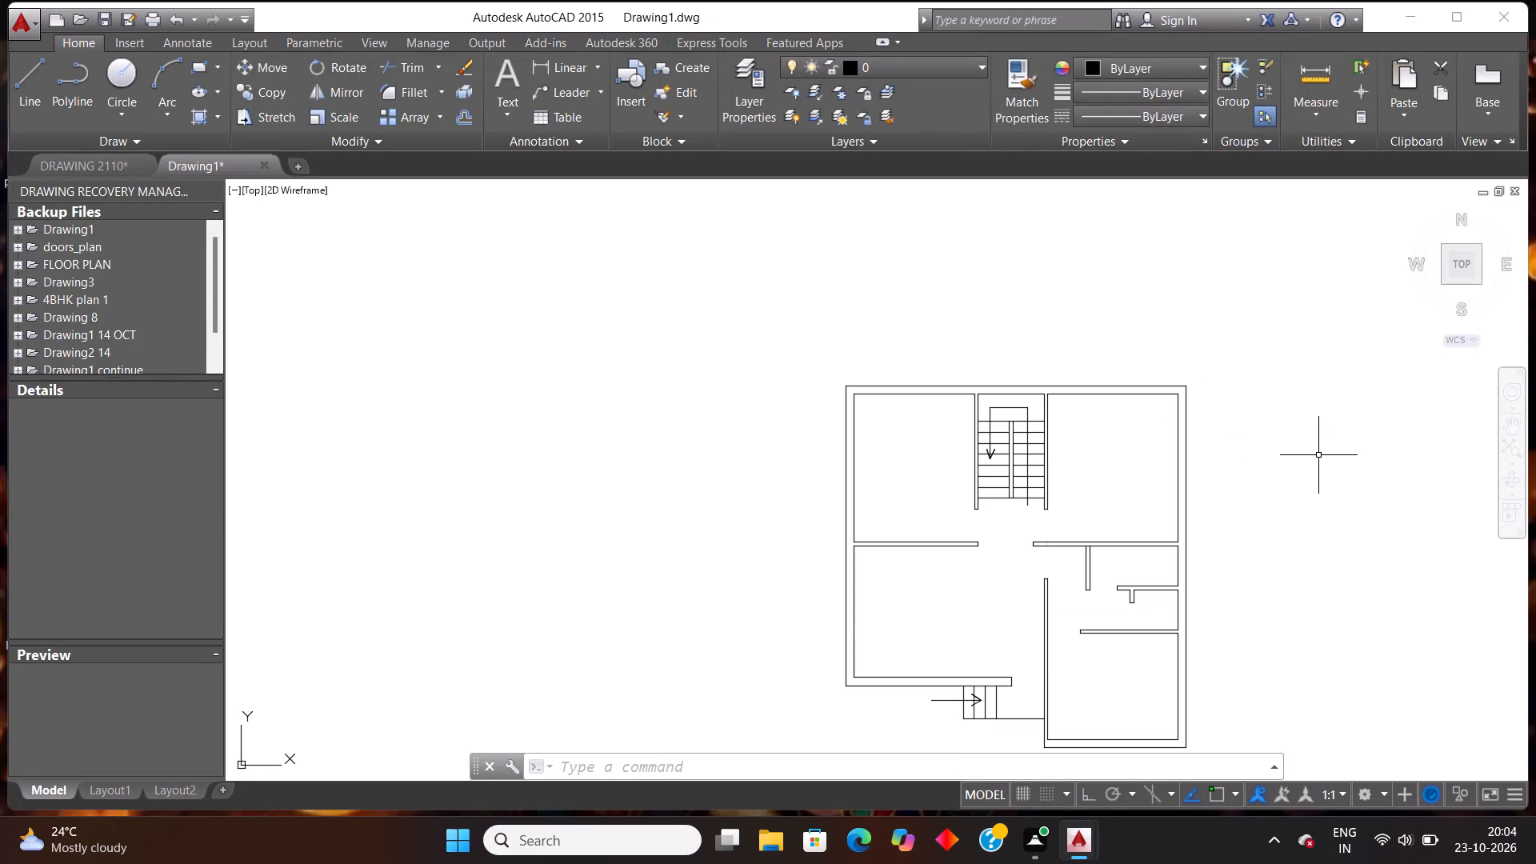
scroll(1024, 462, down, 1)
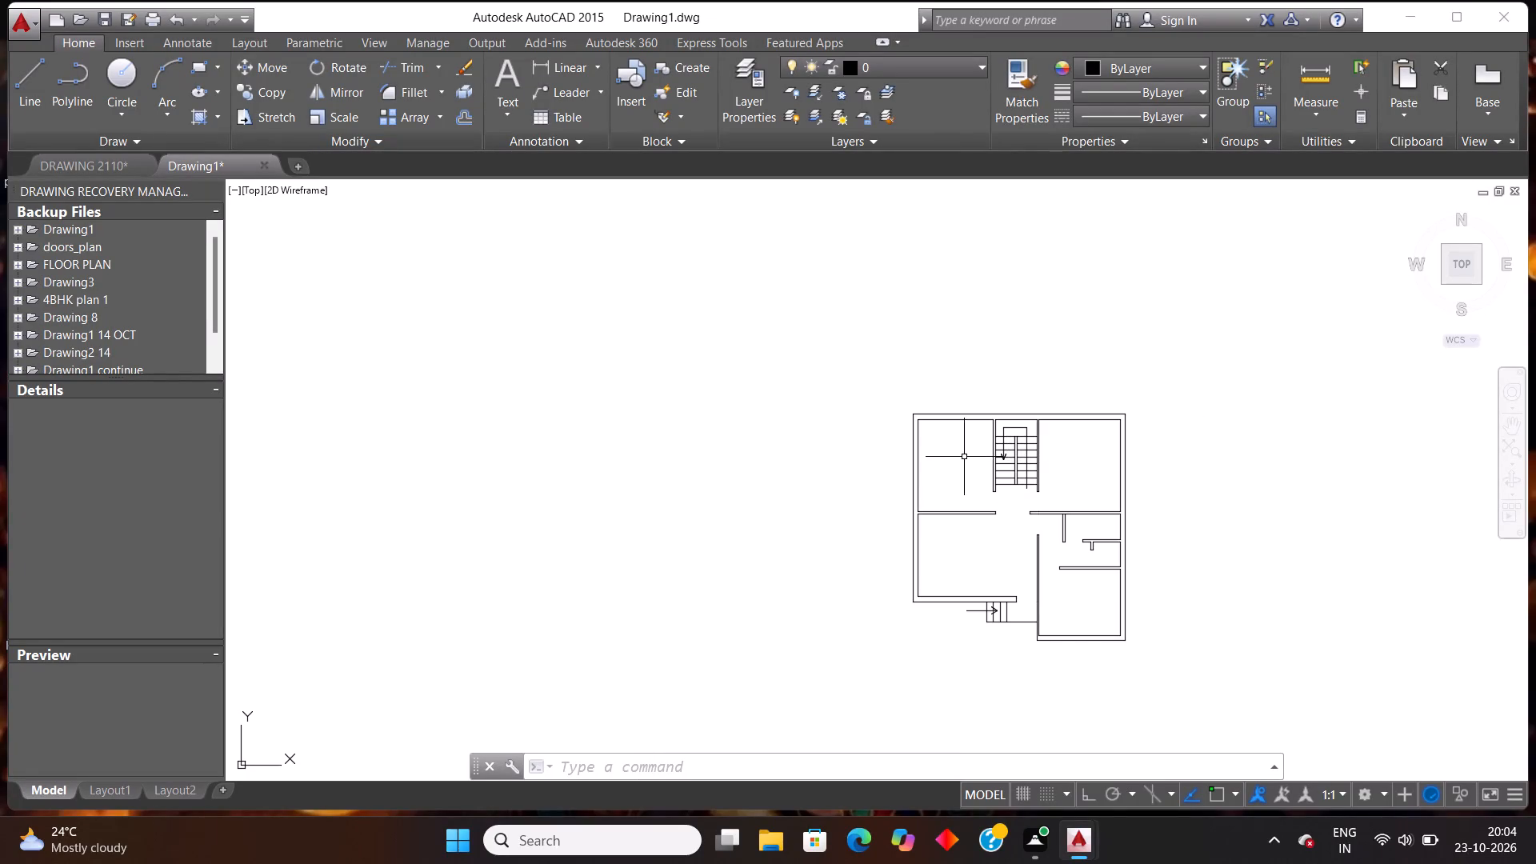
key(Escape)
scroll(935, 437, up, 1)
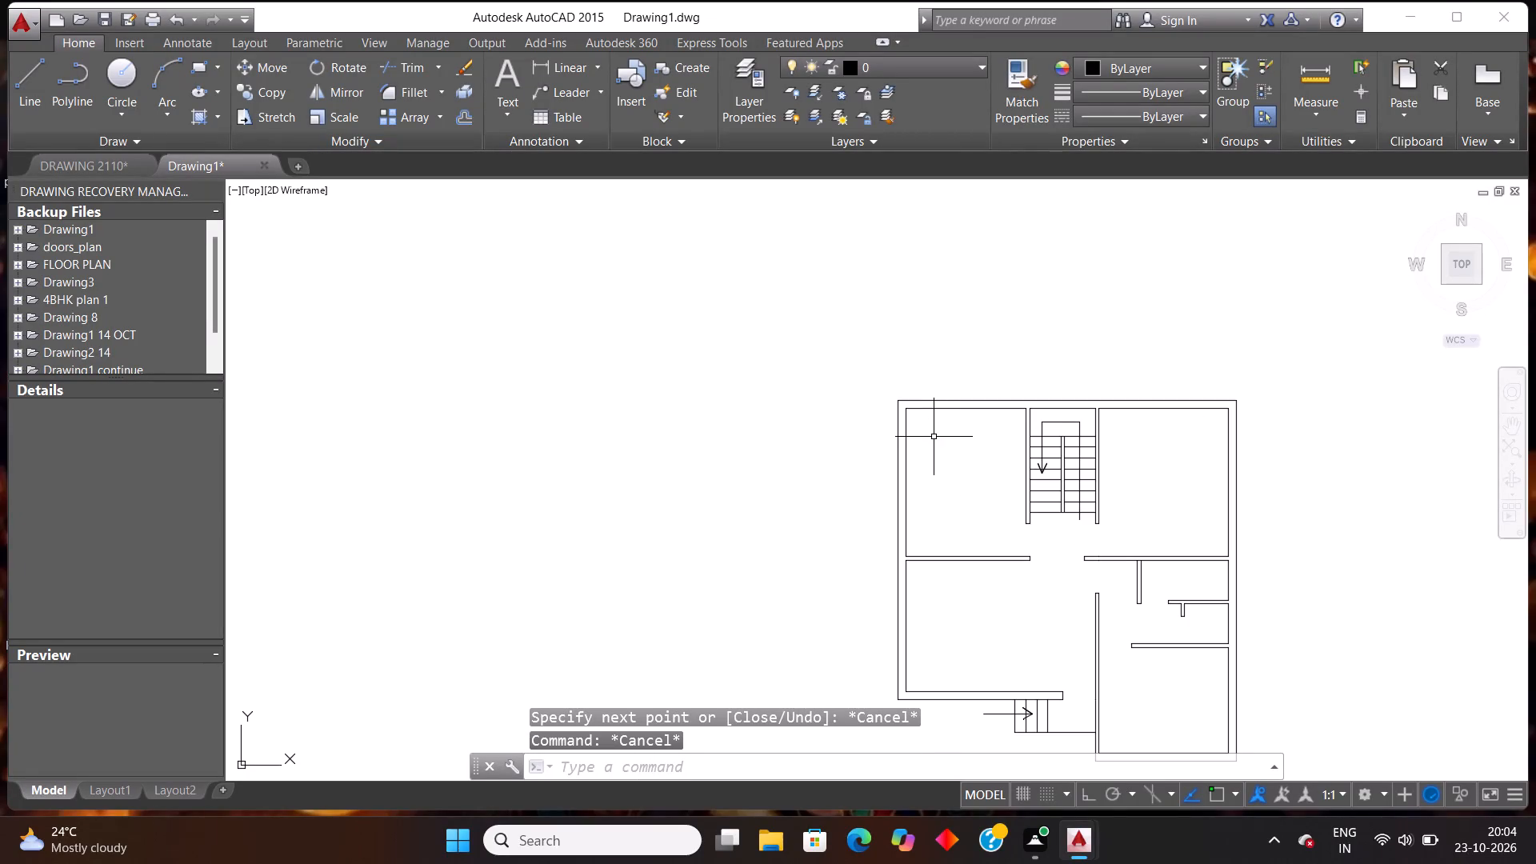
key(l)
key(Return)
scroll(954, 423, up, 2)
scroll(816, 345, up, 2)
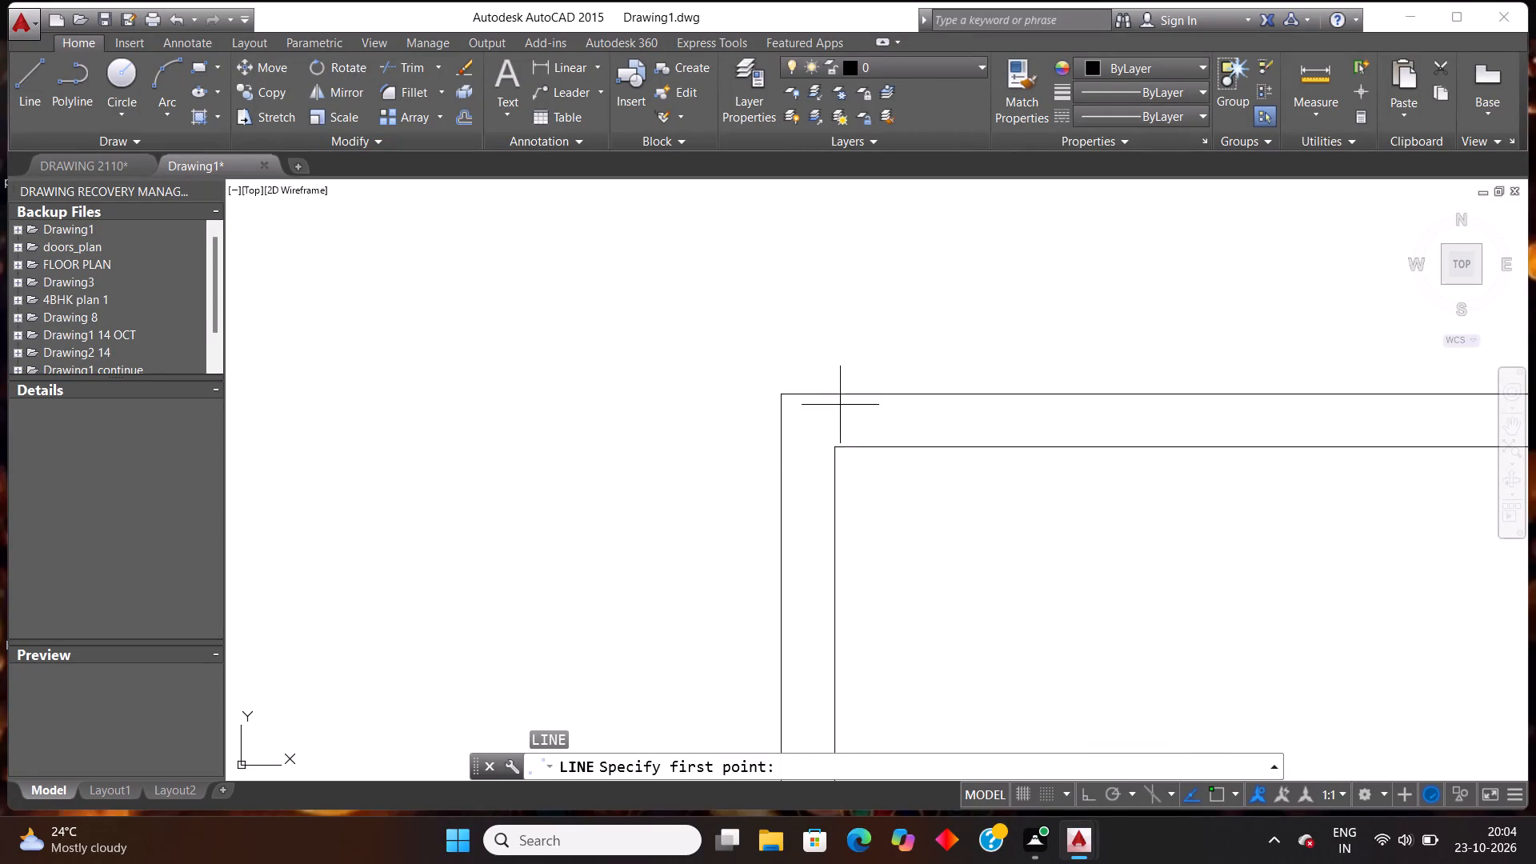
scroll(860, 446, up, 6)
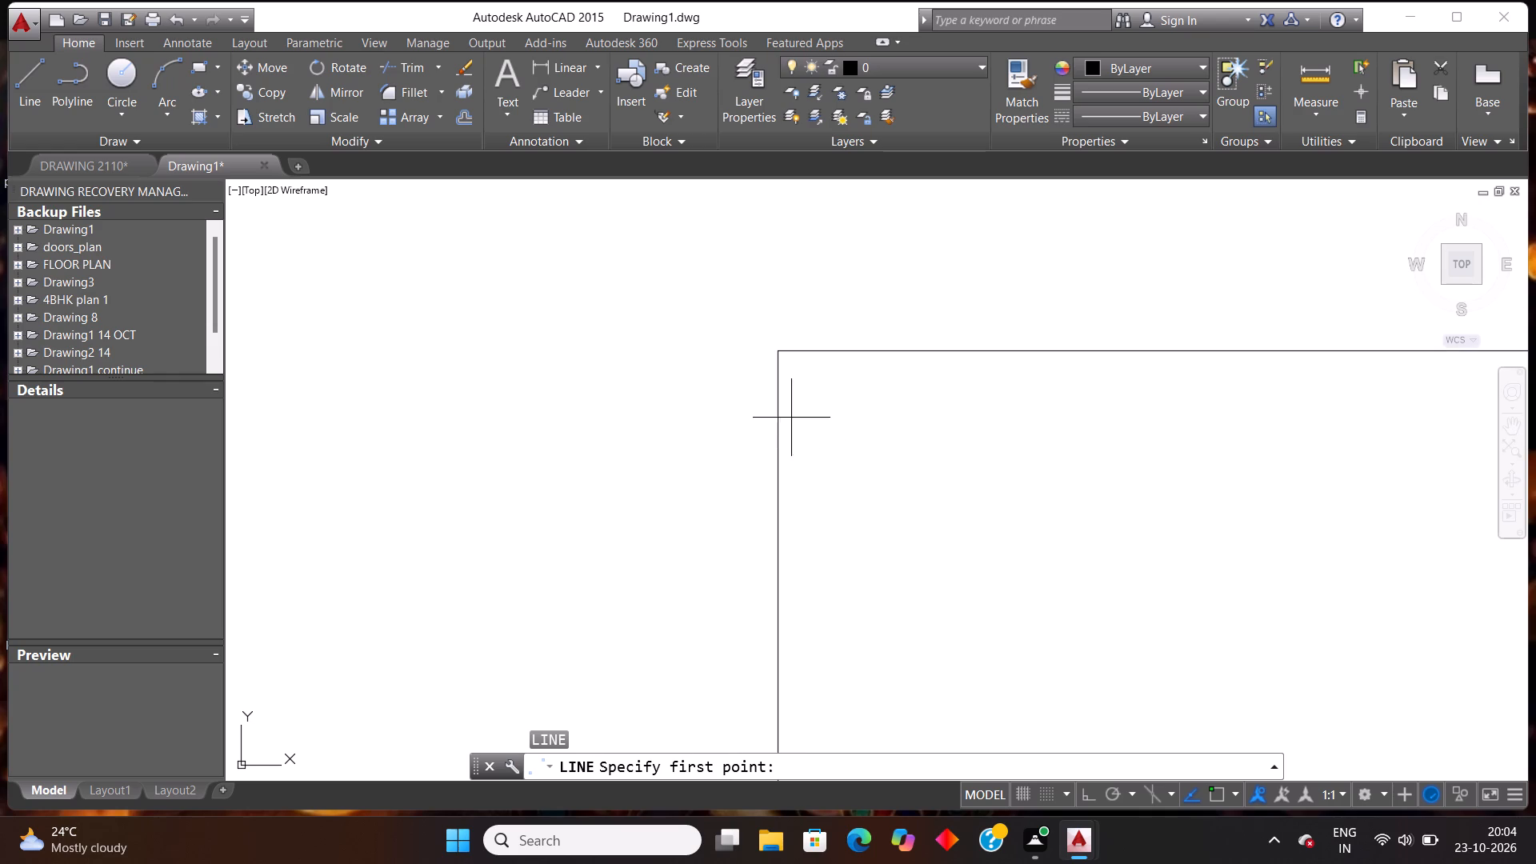
click(778, 351)
scroll(1010, 530, down, 2)
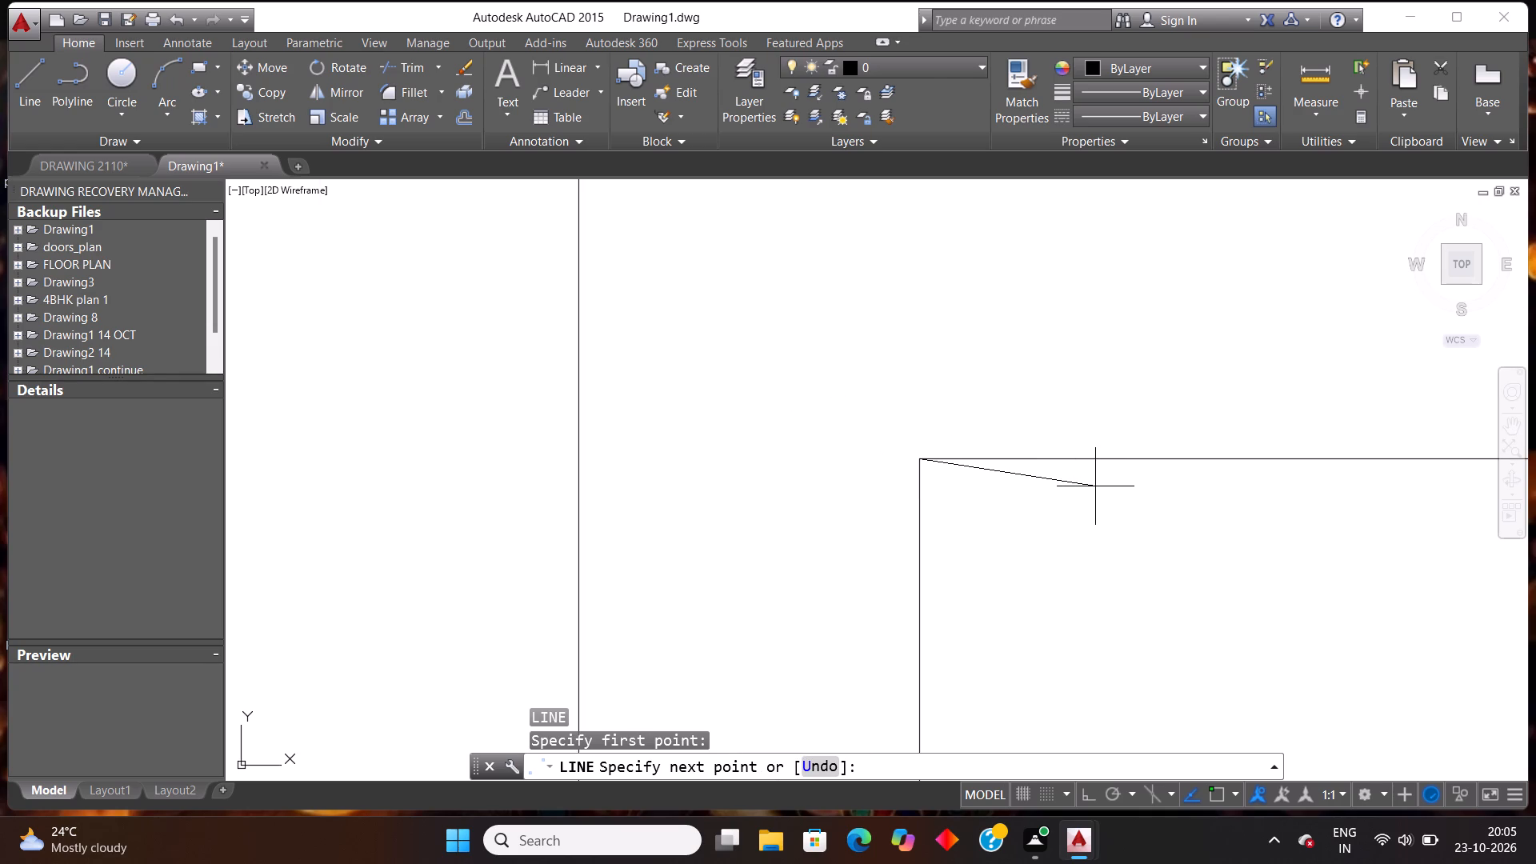
key(F8)
key(2)
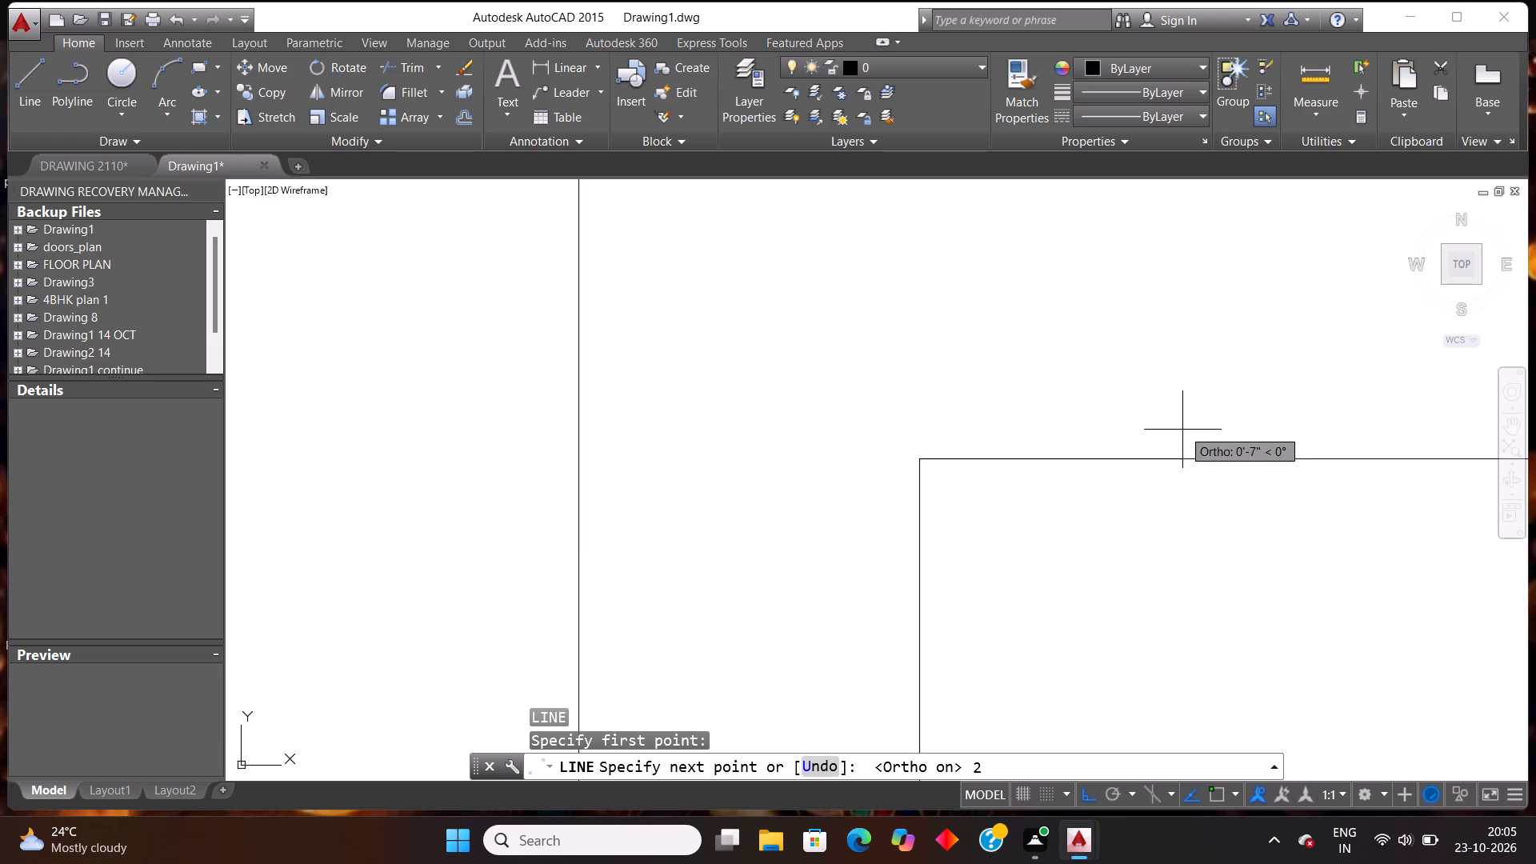
key(apostrophe)
key(Return)
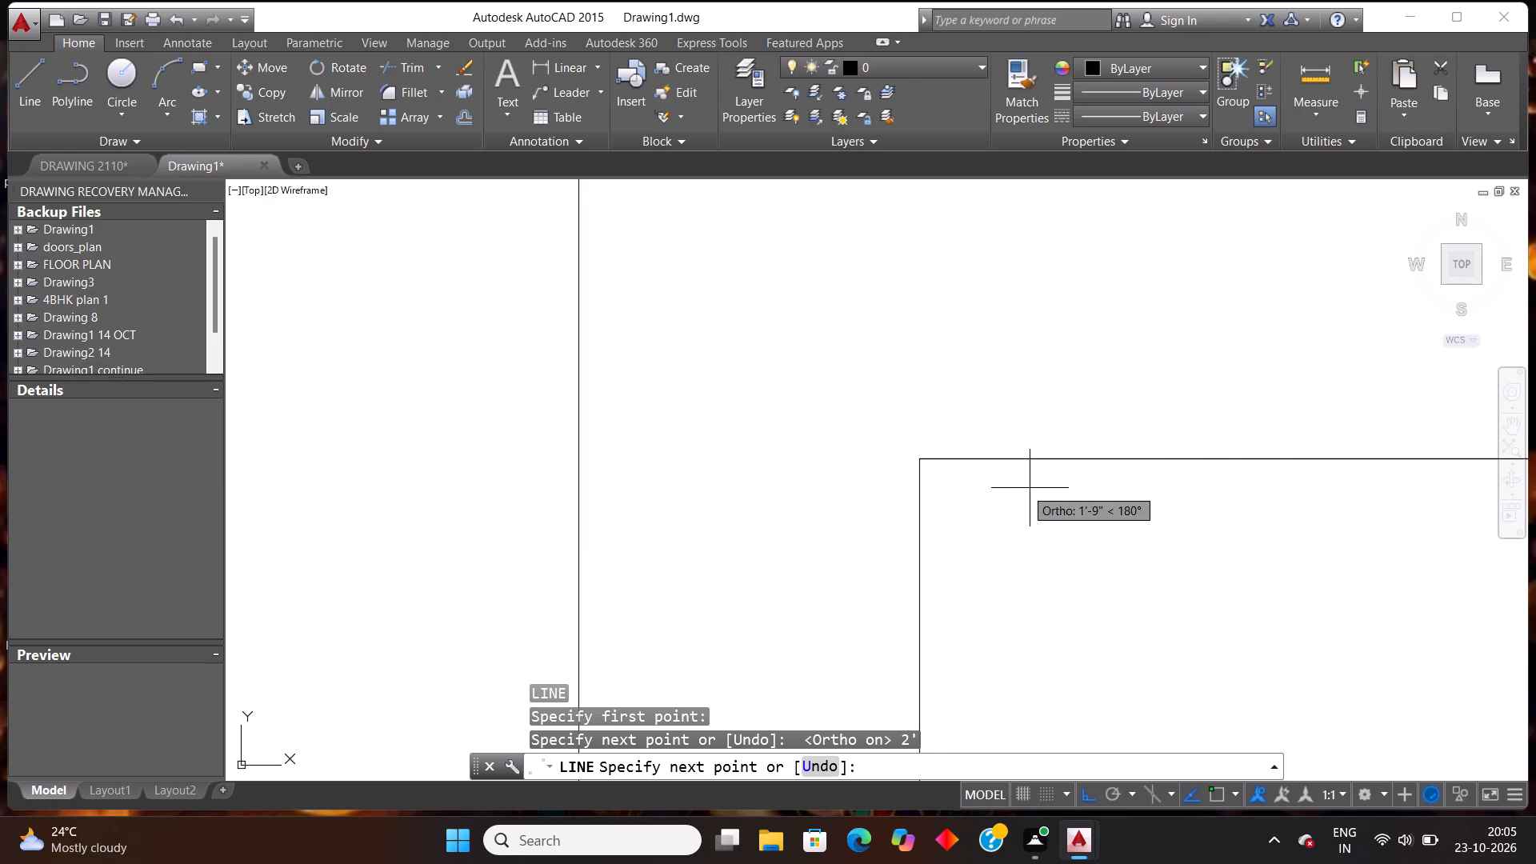
scroll(1058, 482, down, 7)
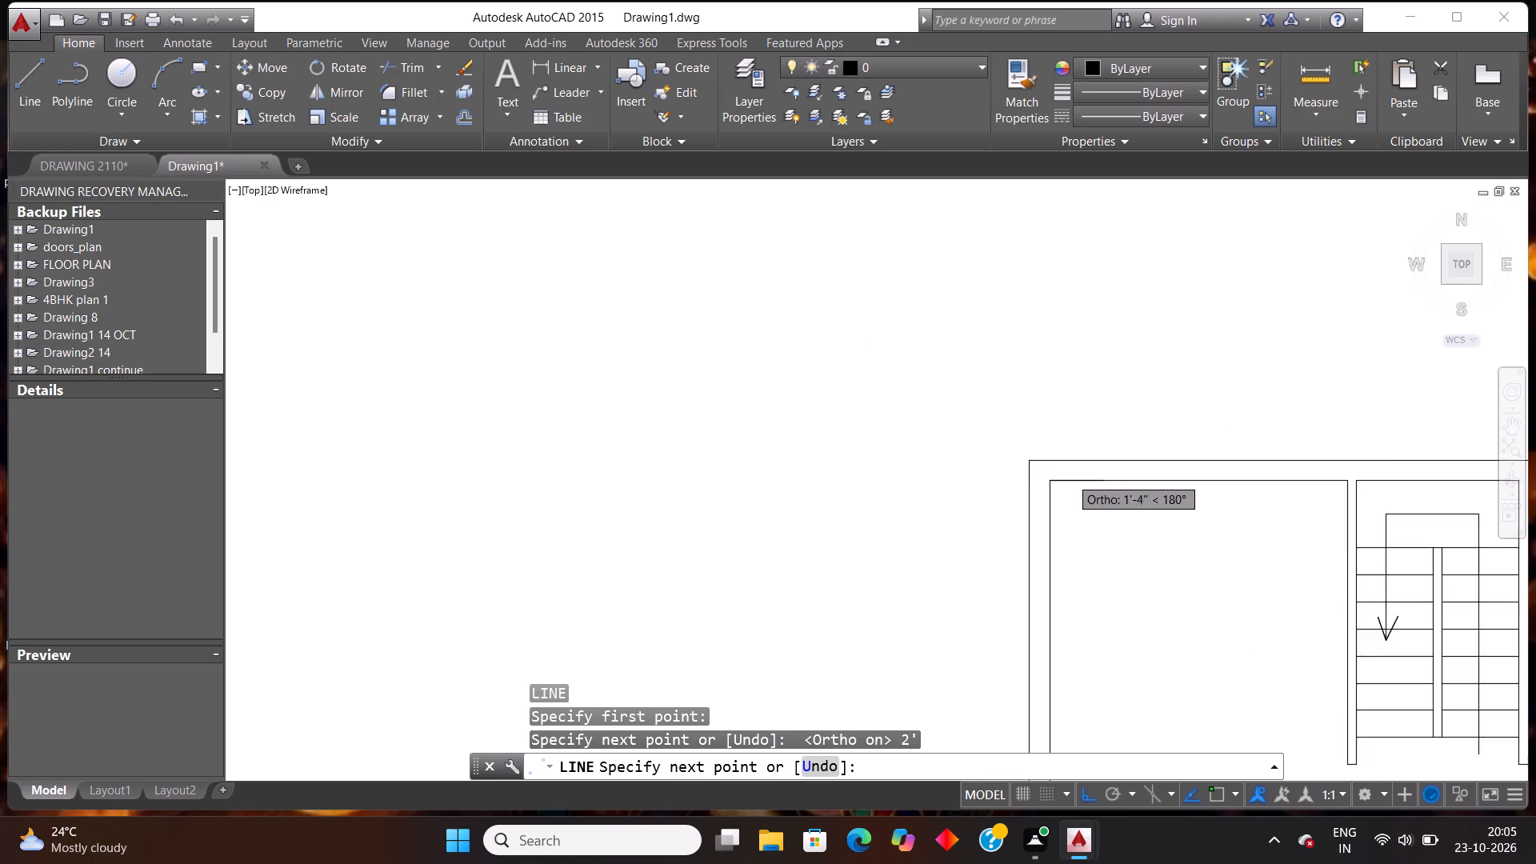
scroll(1070, 477, down, 2)
scroll(1101, 557, up, 5)
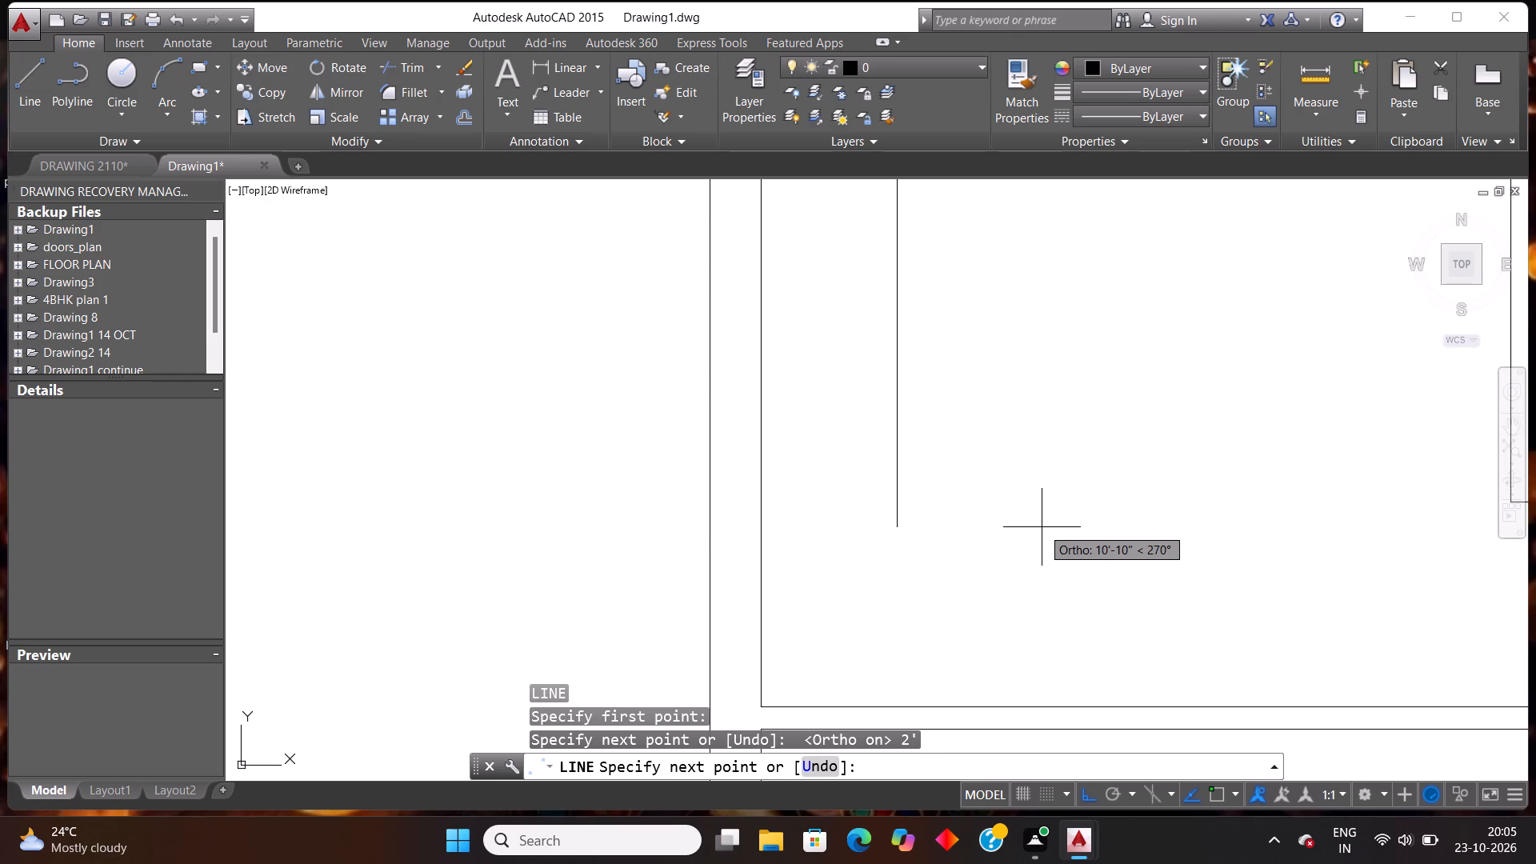
scroll(1041, 527, down, 3)
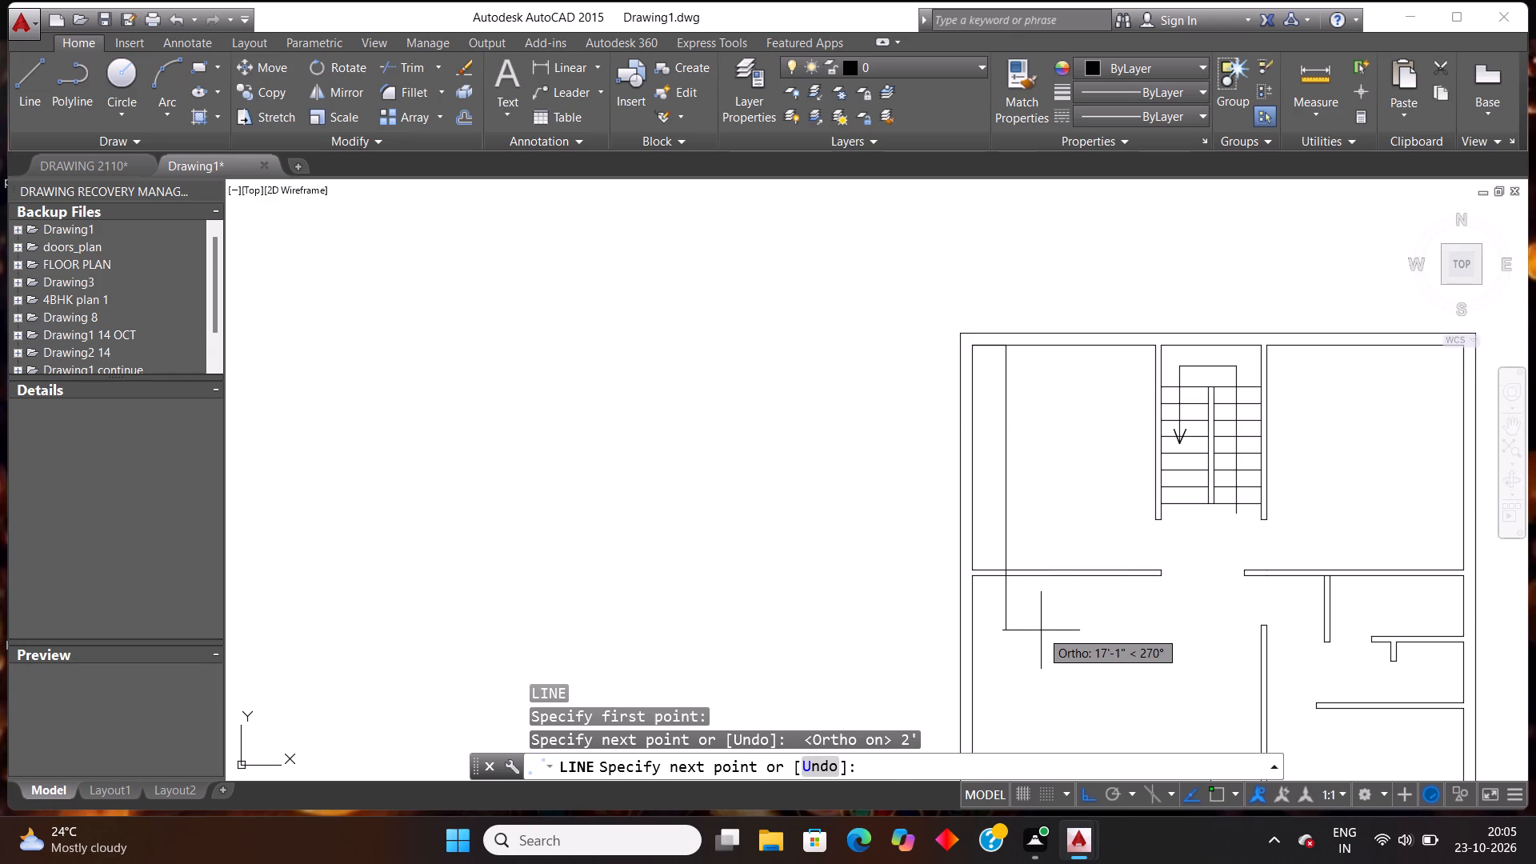
click(1041, 630)
key(Return)
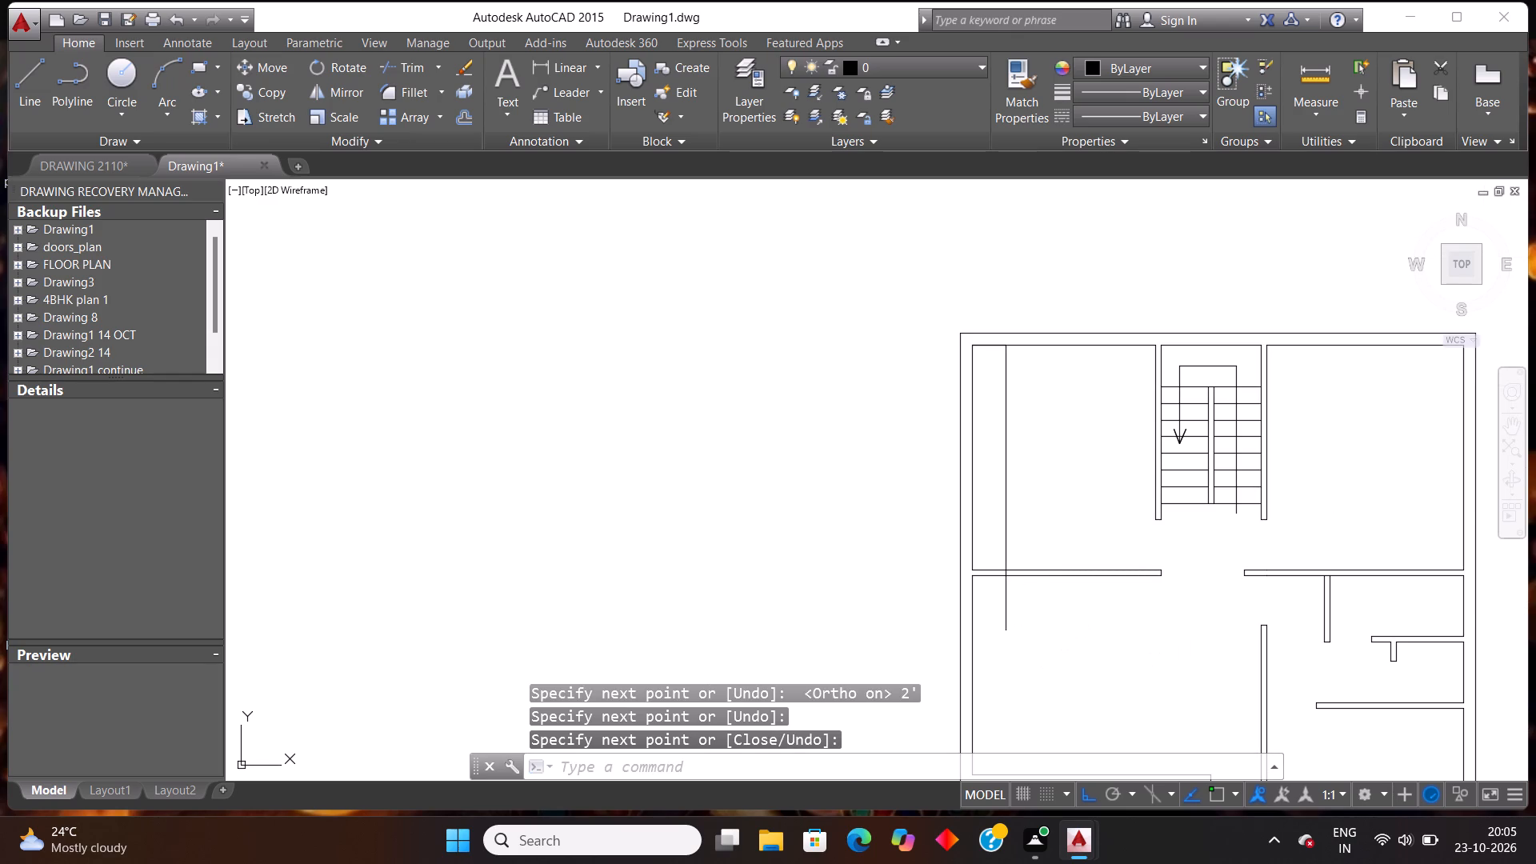
Draw a horizontal line from outside the left outer wall into the upper-left room, crossing the new vertical line below mid-height.
key(l)
key(Return)
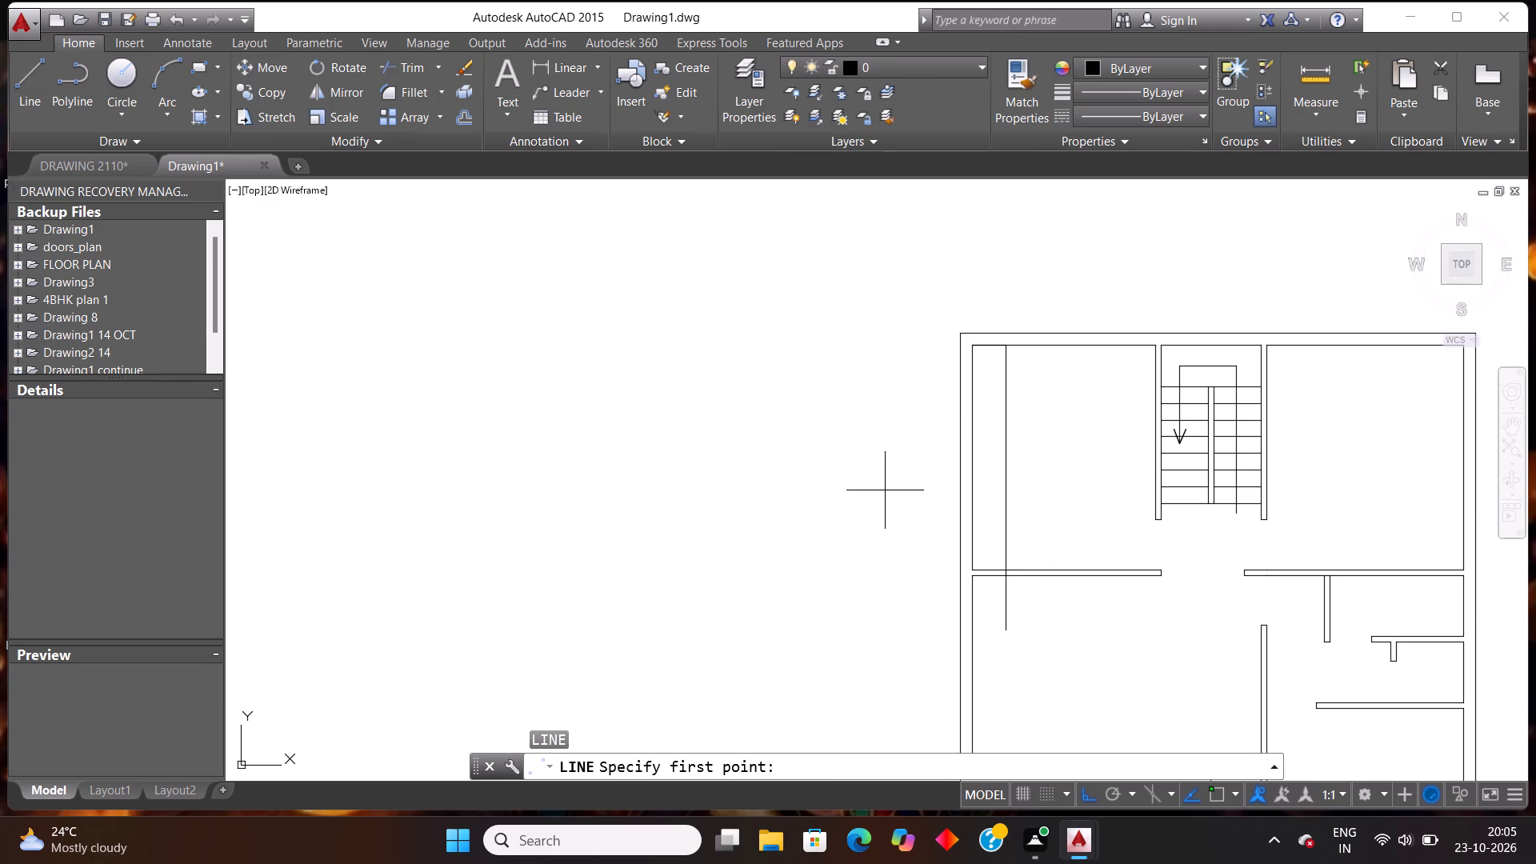
click(863, 480)
click(1067, 486)
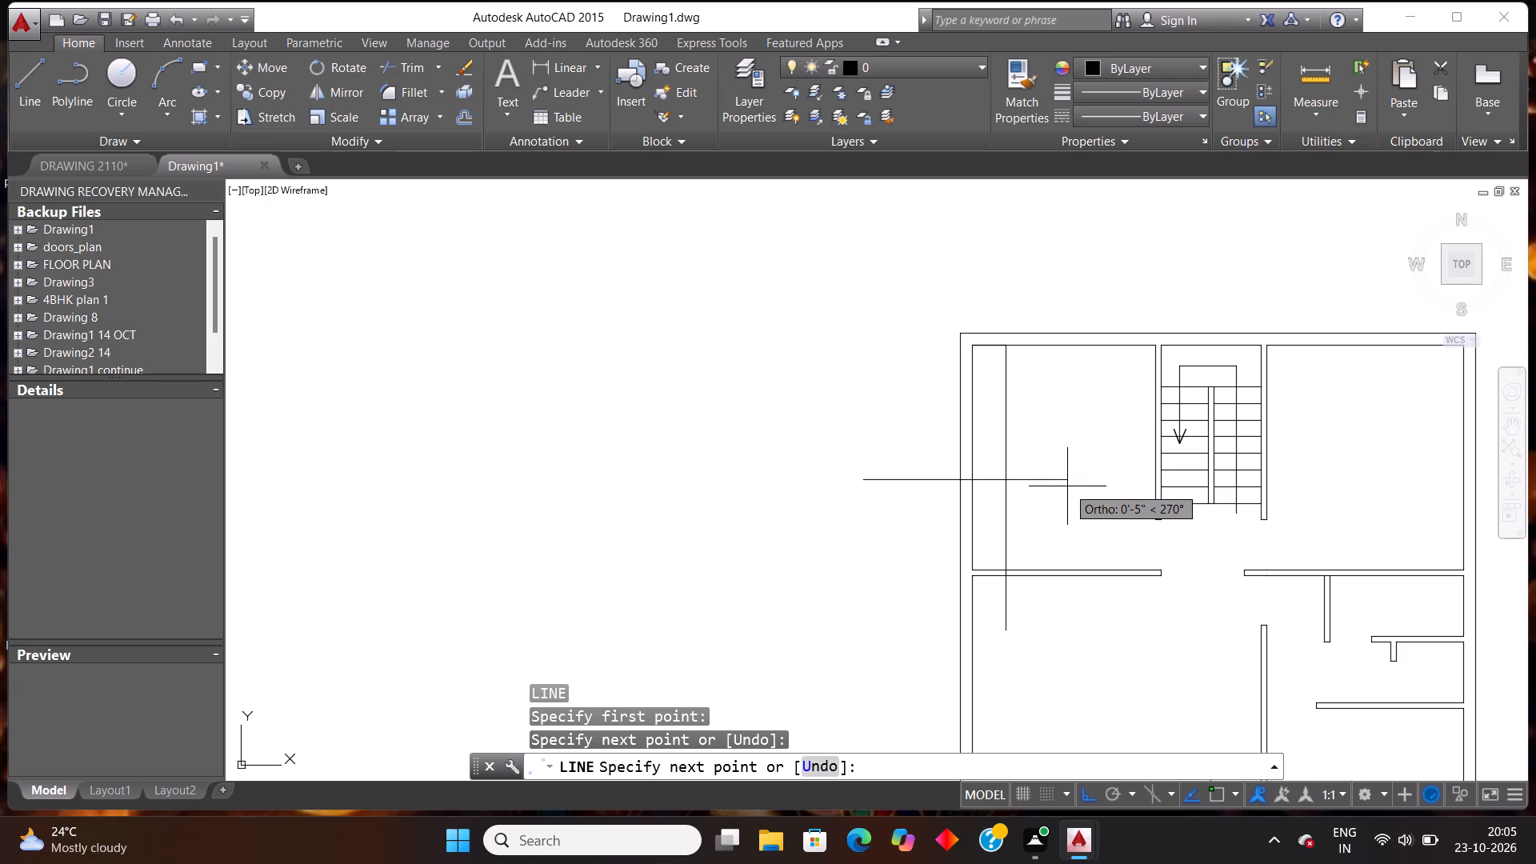
key(Escape)
Trim the new vertical and horizontal lines beyond their crossing and outside the room, leaving a closed rectangle in the upper-left corner.
text(tr)
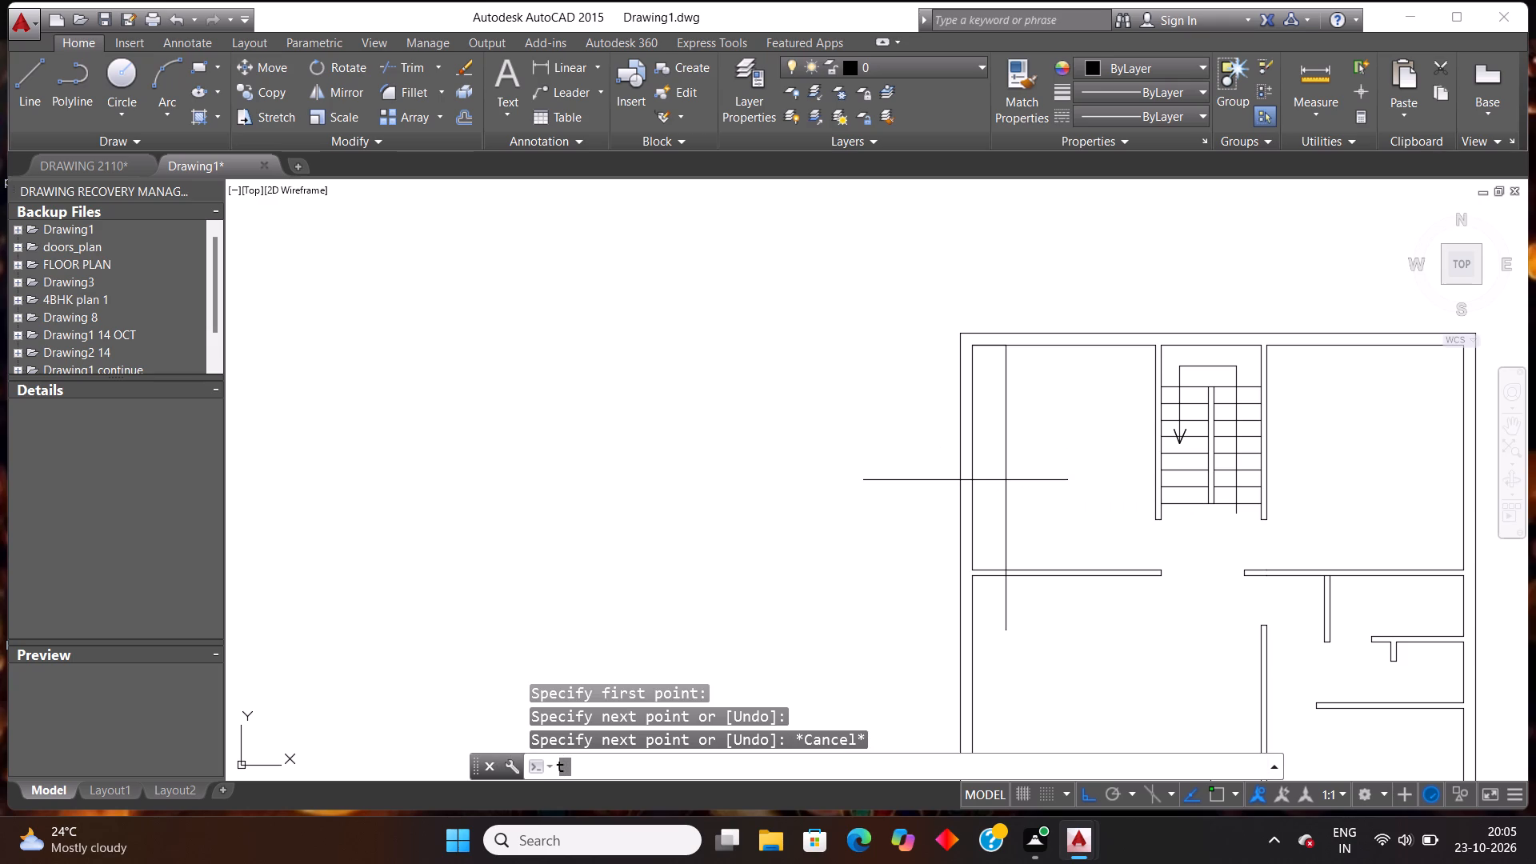
key(Return)
key(Return)
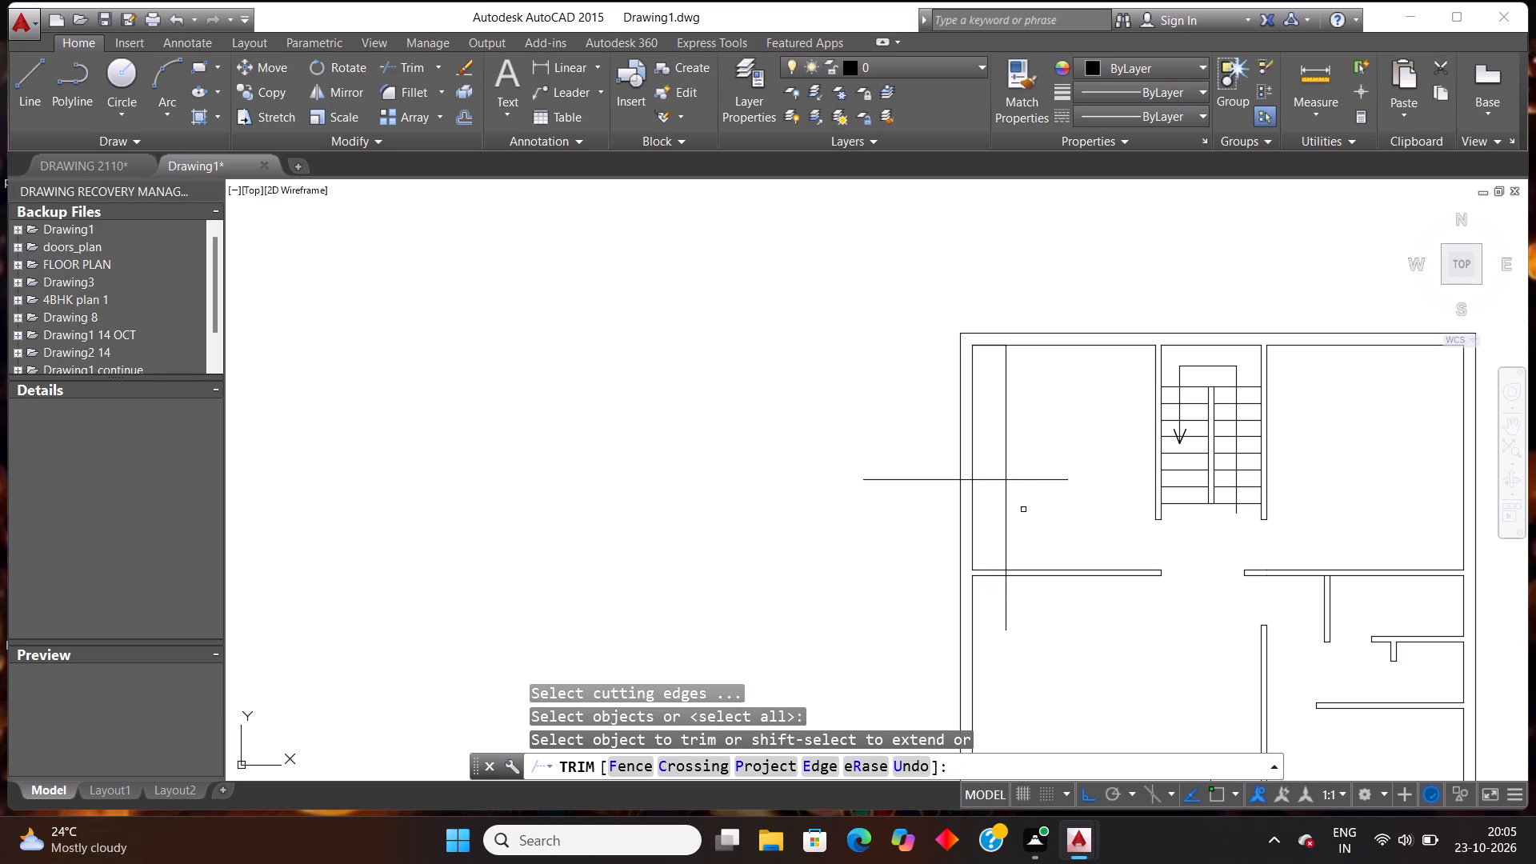
click(1023, 510)
click(995, 526)
click(1031, 605)
click(997, 618)
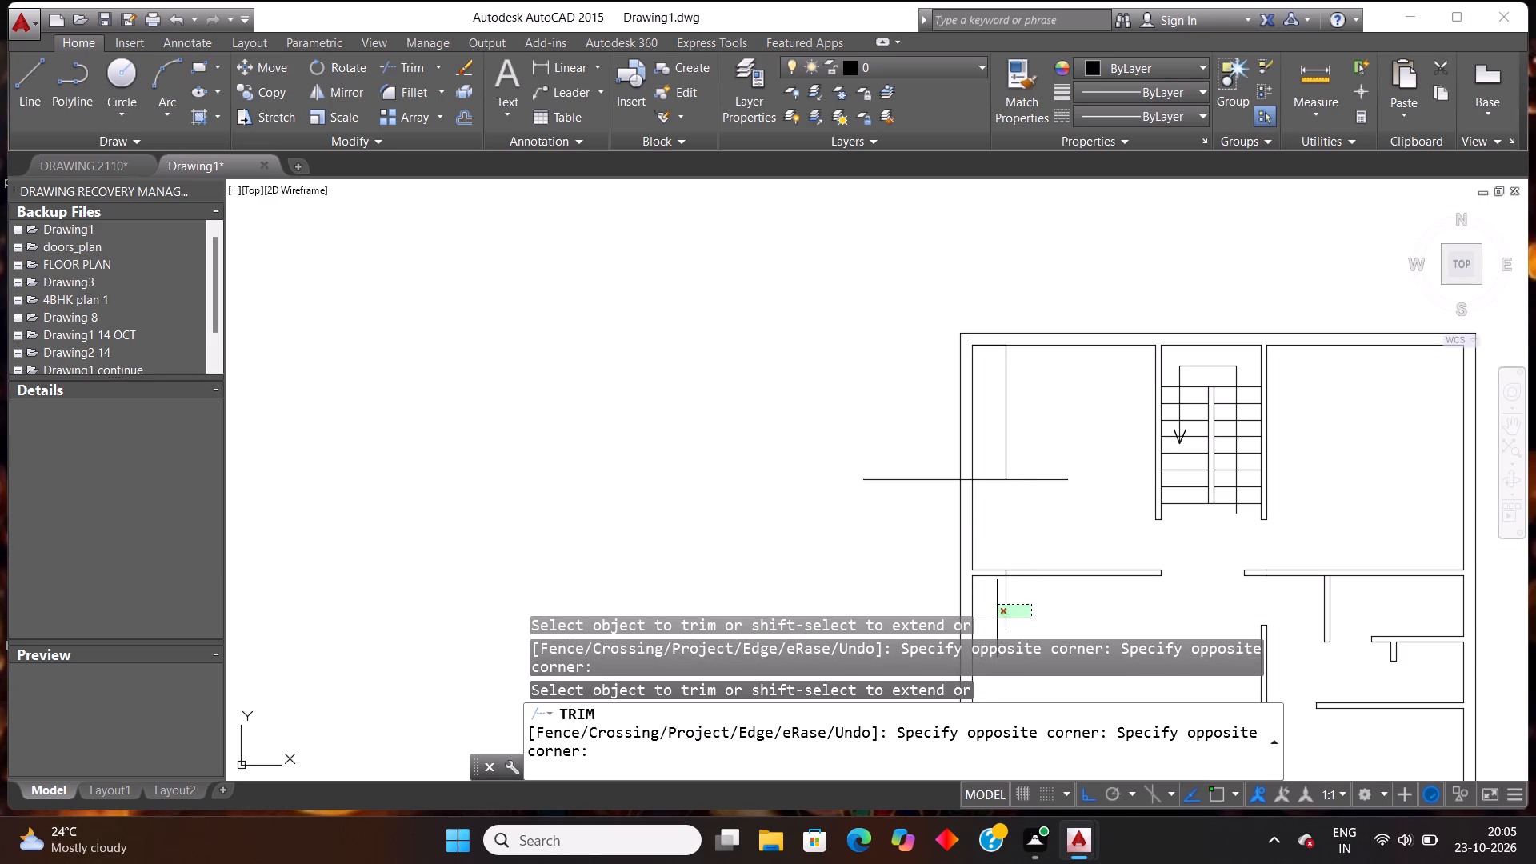
click(1058, 505)
click(1050, 456)
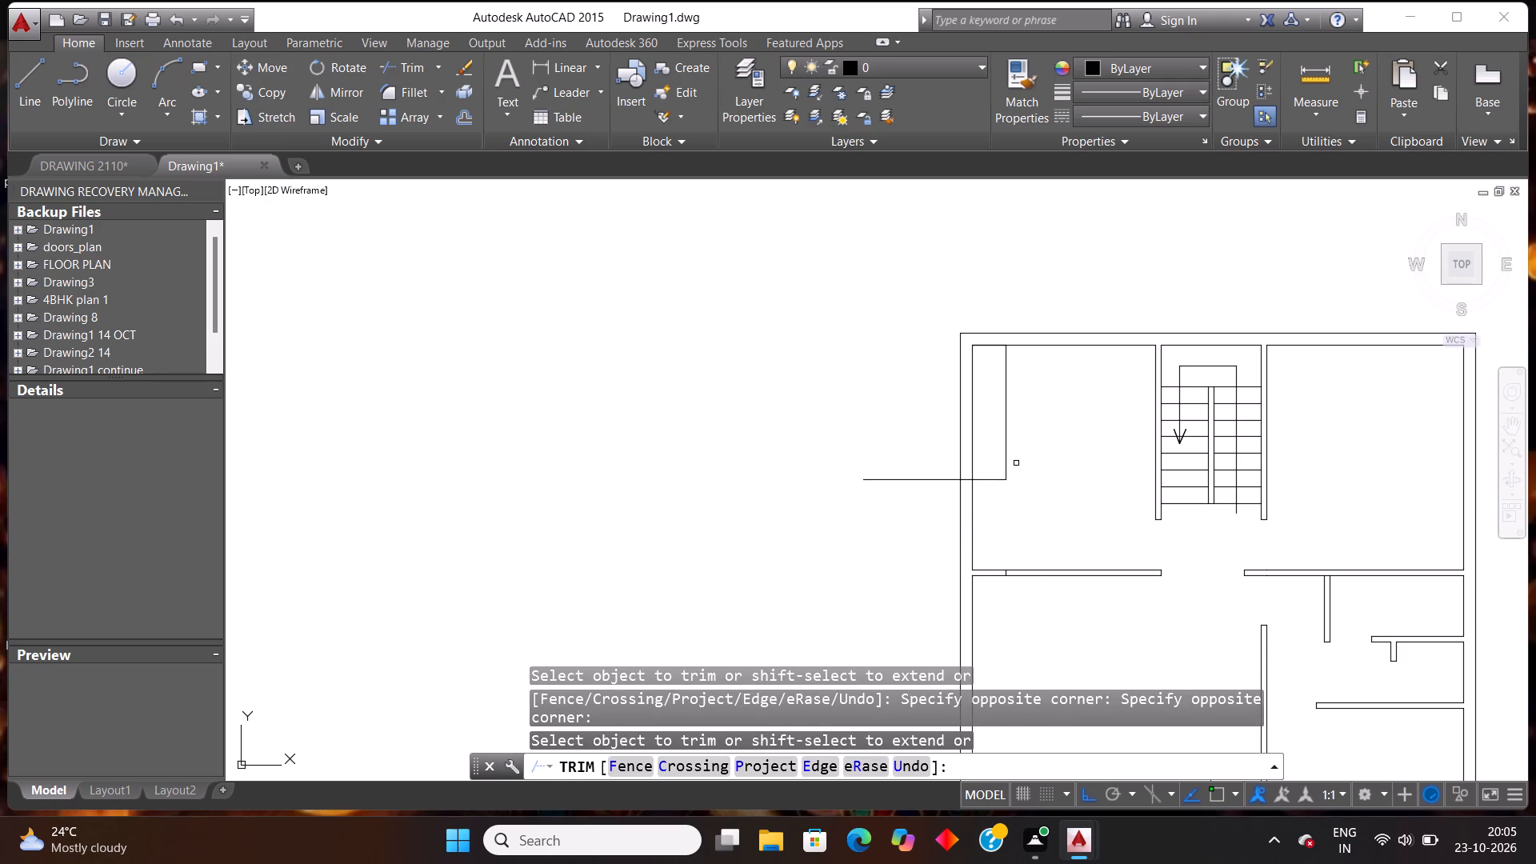
click(883, 515)
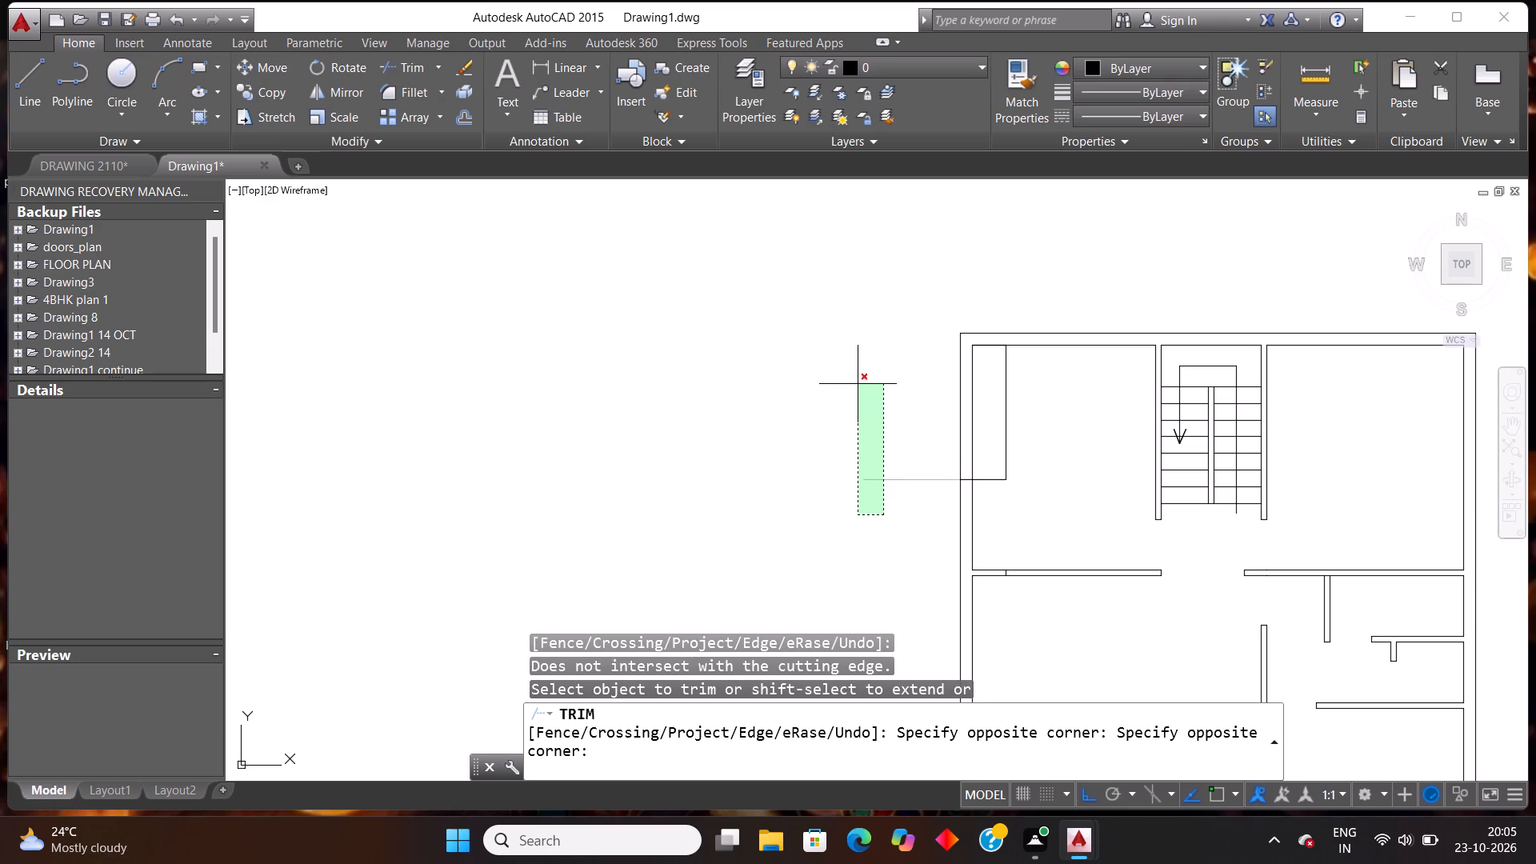
click(858, 384)
scroll(925, 484, up, 2)
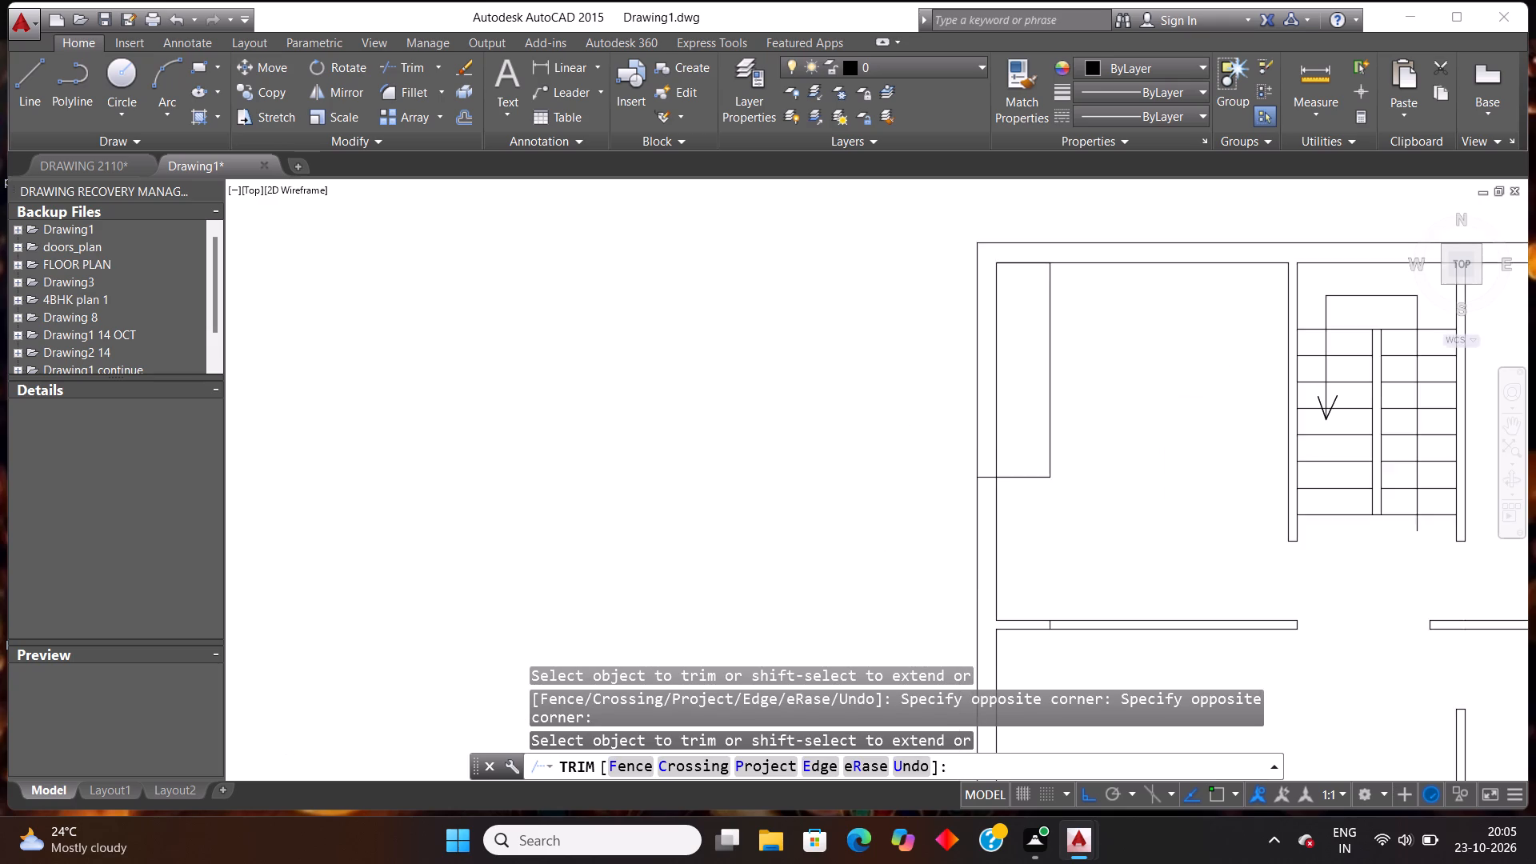
scroll(986, 500, up, 2)
drag(990, 472, 989, 454)
click(956, 330)
scroll(988, 419, down, 3)
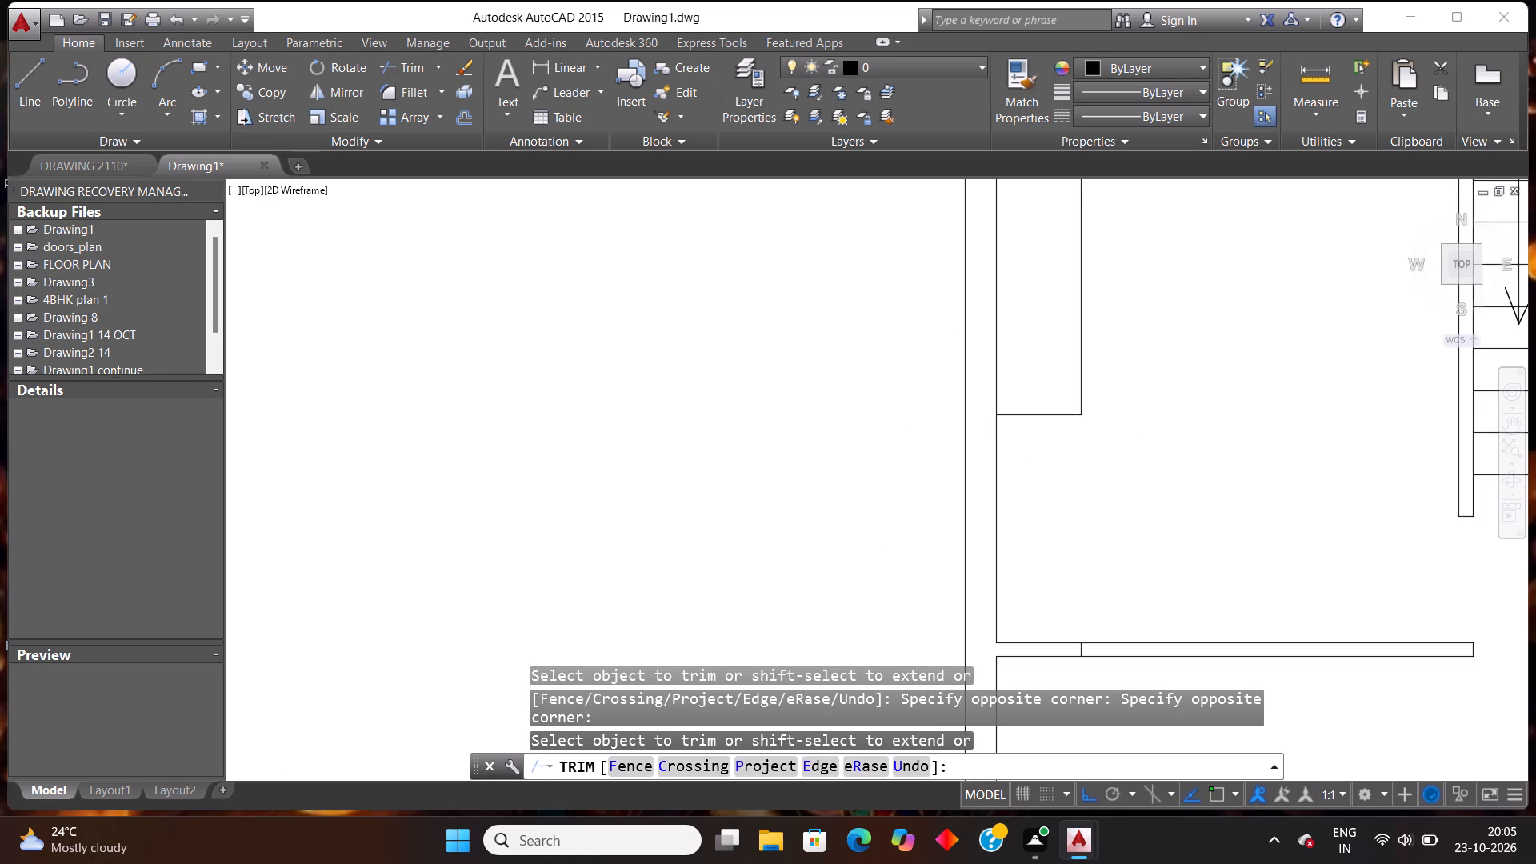
scroll(988, 430, down, 1)
scroll(1015, 542, up, 2)
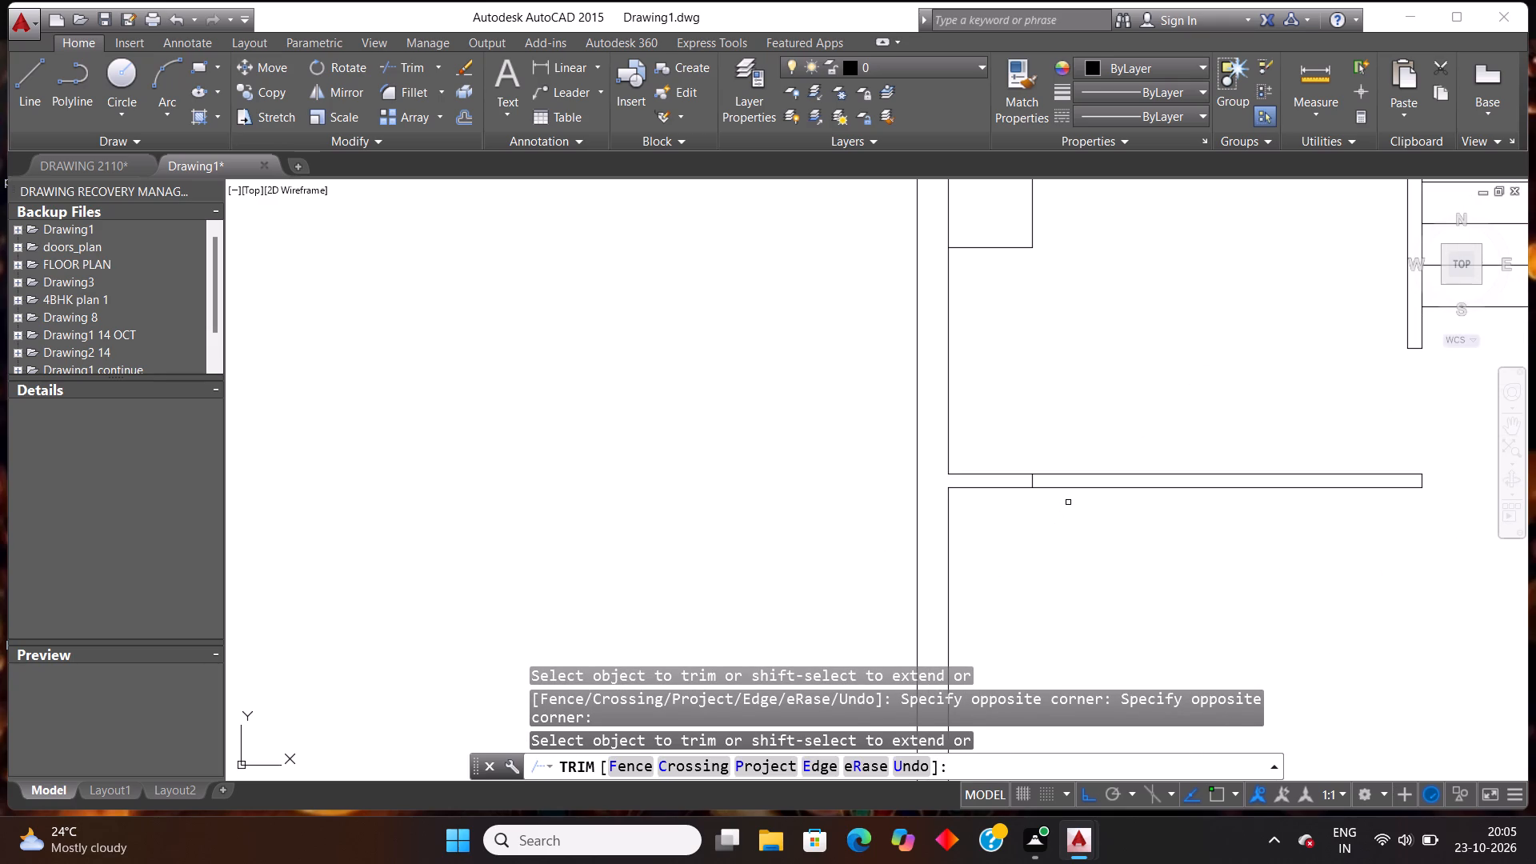
key(Escape)
Erase the short vertical leftover inside the partition below the upper-left room.
scroll(1068, 502, up, 1)
scroll(1004, 442, up, 2)
scroll(1039, 501, up, 1)
click(1034, 506)
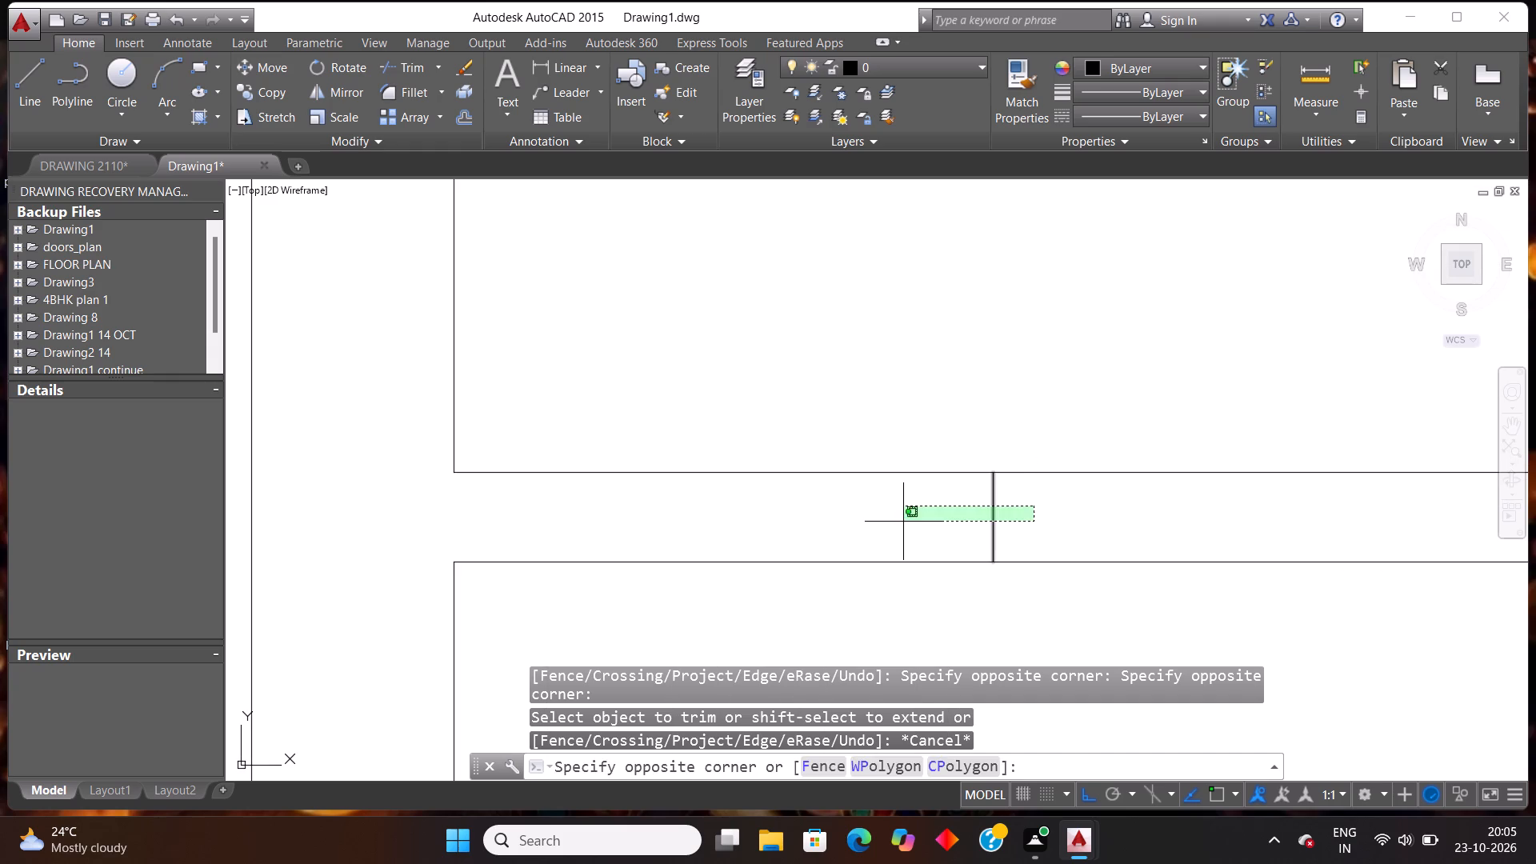
click(903, 520)
key(Delete)
scroll(902, 519, down, 7)
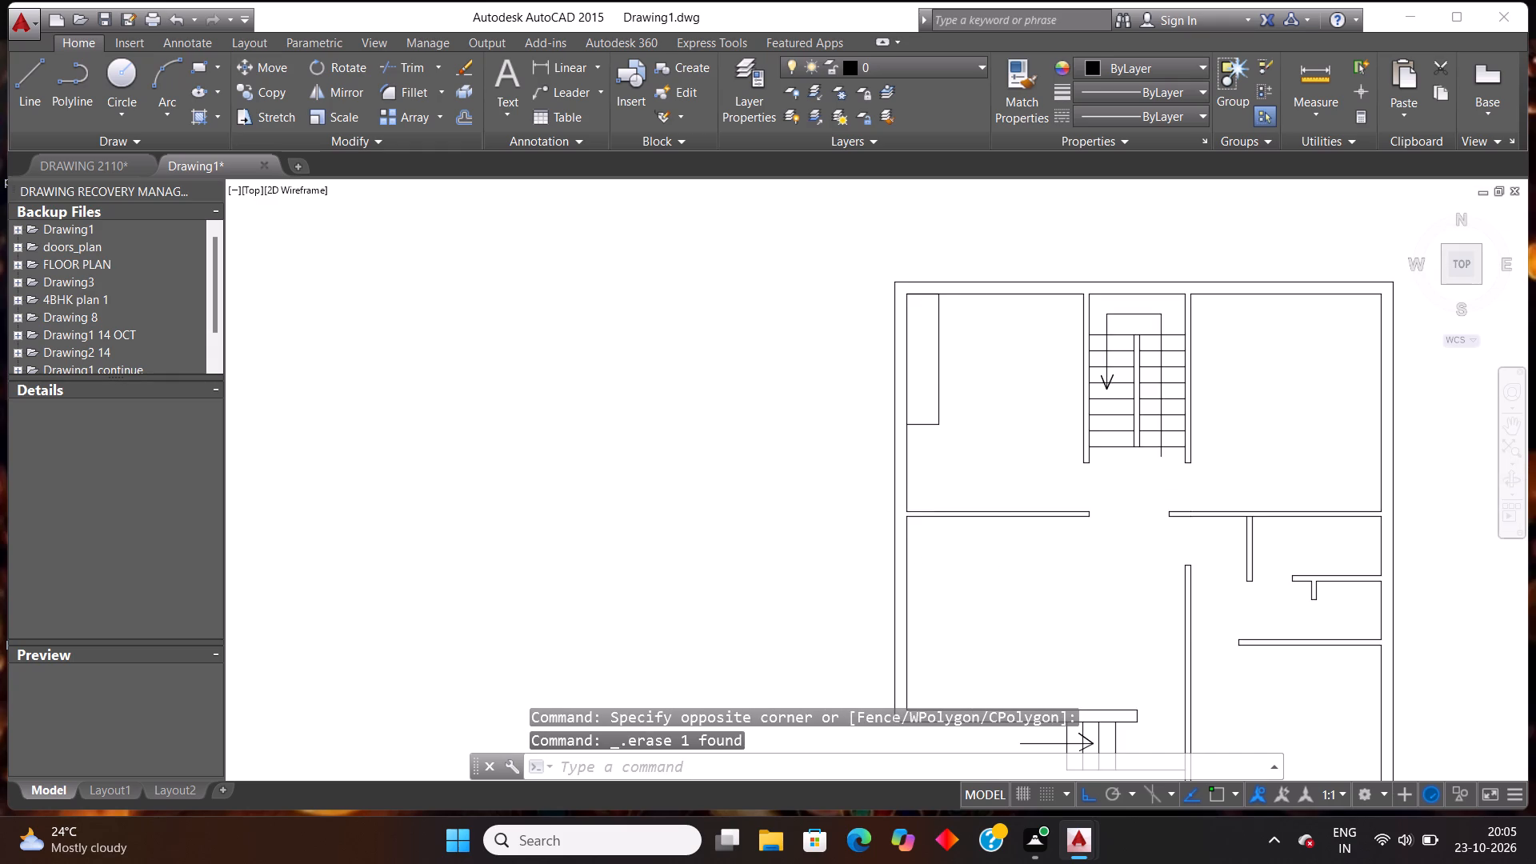
key(Escape)
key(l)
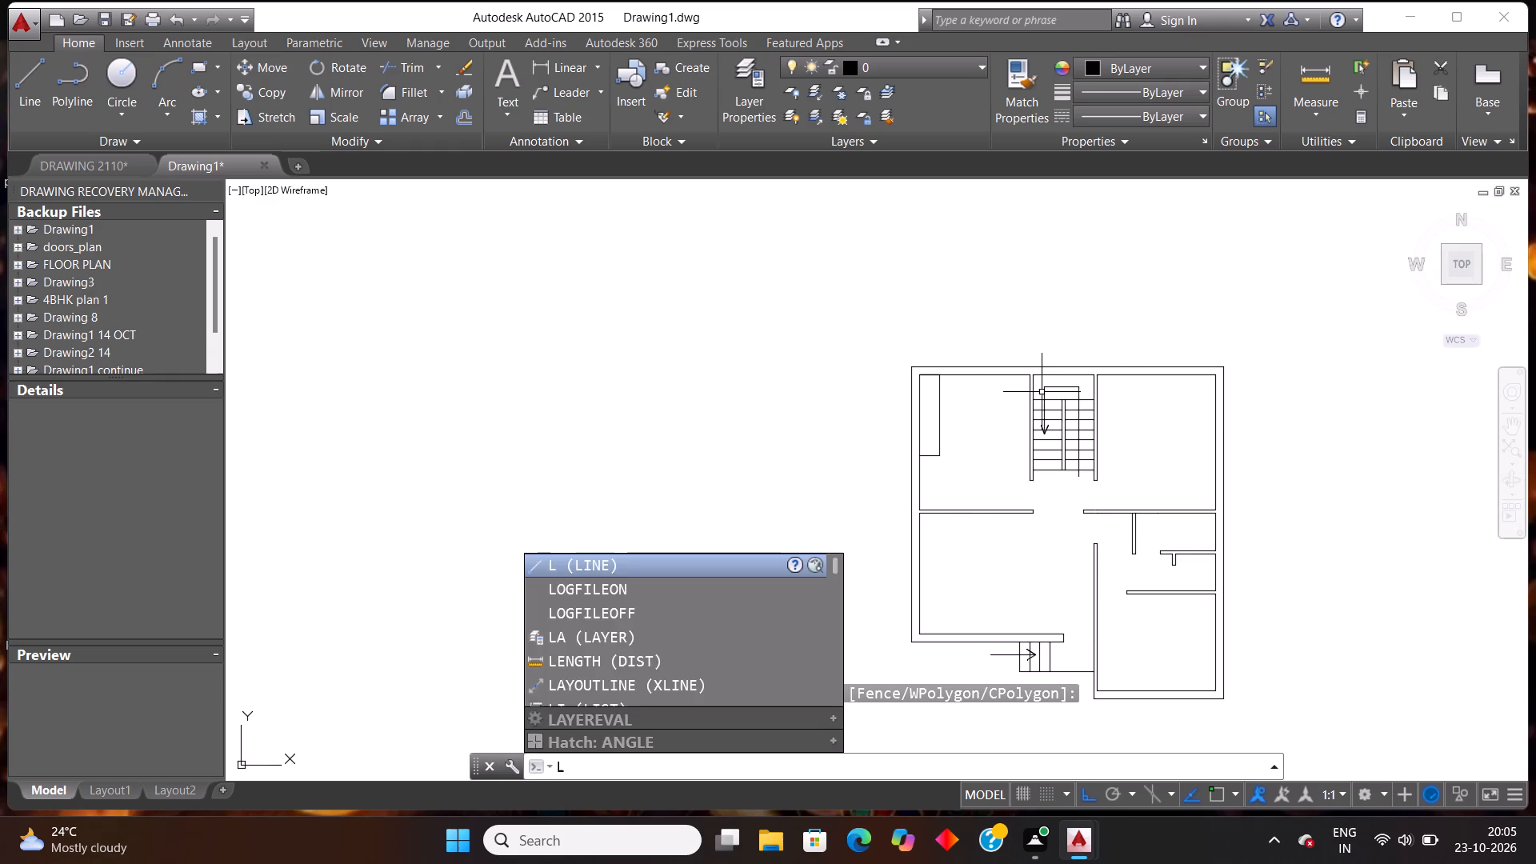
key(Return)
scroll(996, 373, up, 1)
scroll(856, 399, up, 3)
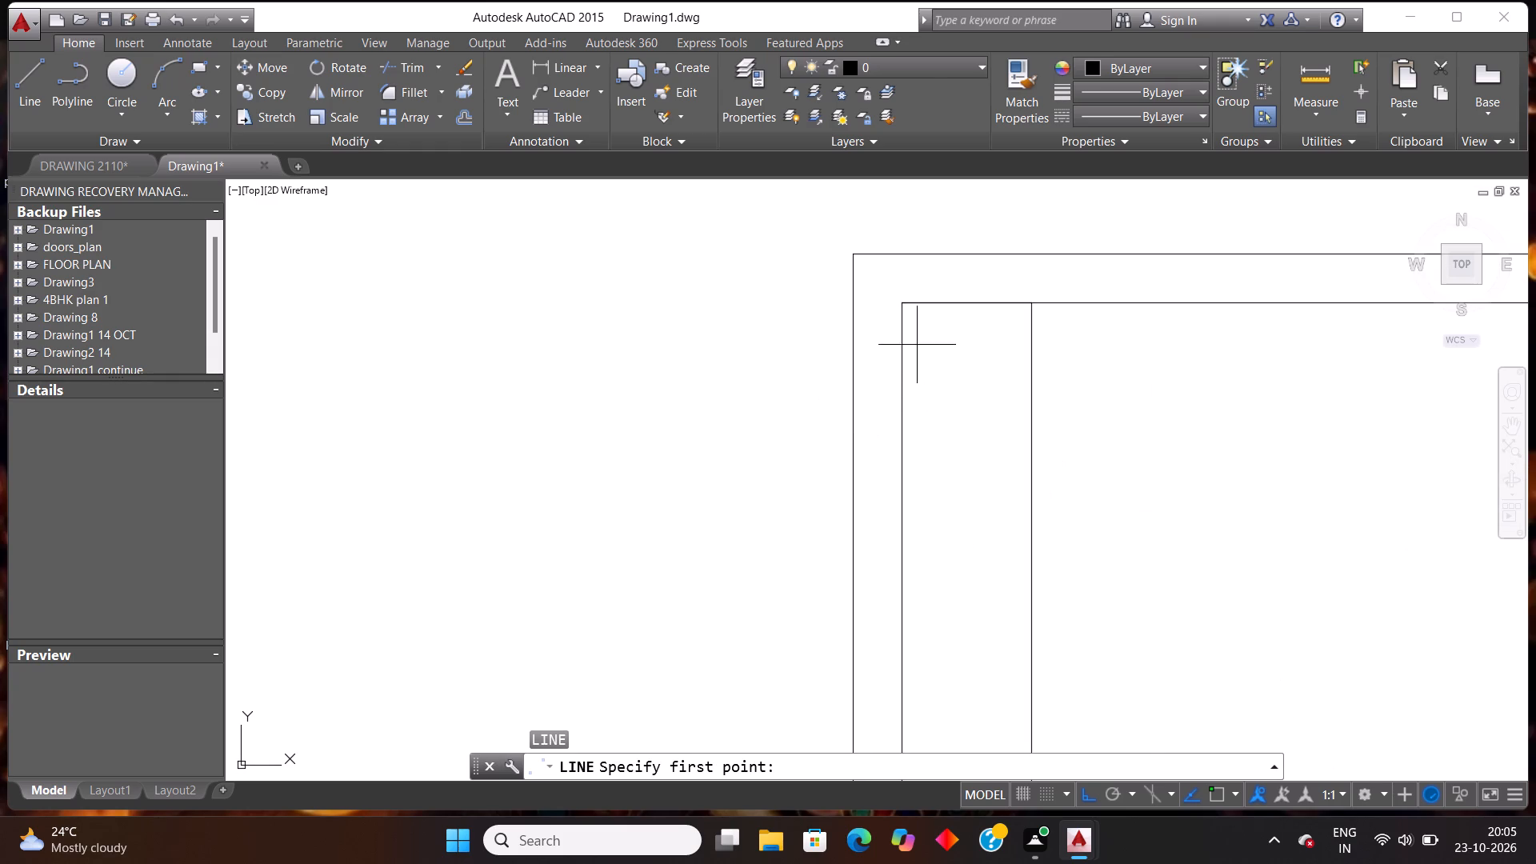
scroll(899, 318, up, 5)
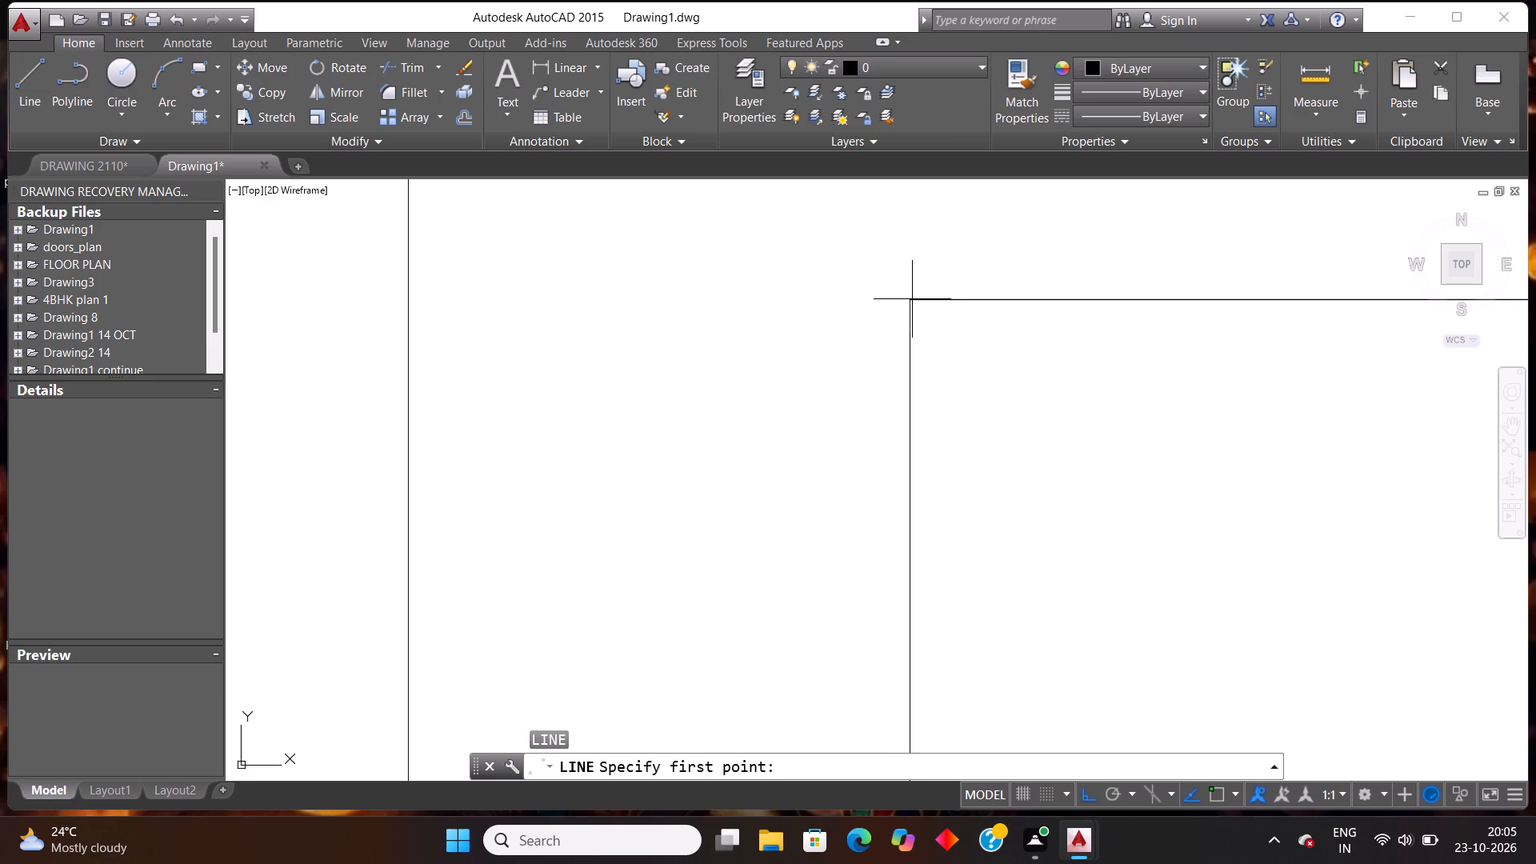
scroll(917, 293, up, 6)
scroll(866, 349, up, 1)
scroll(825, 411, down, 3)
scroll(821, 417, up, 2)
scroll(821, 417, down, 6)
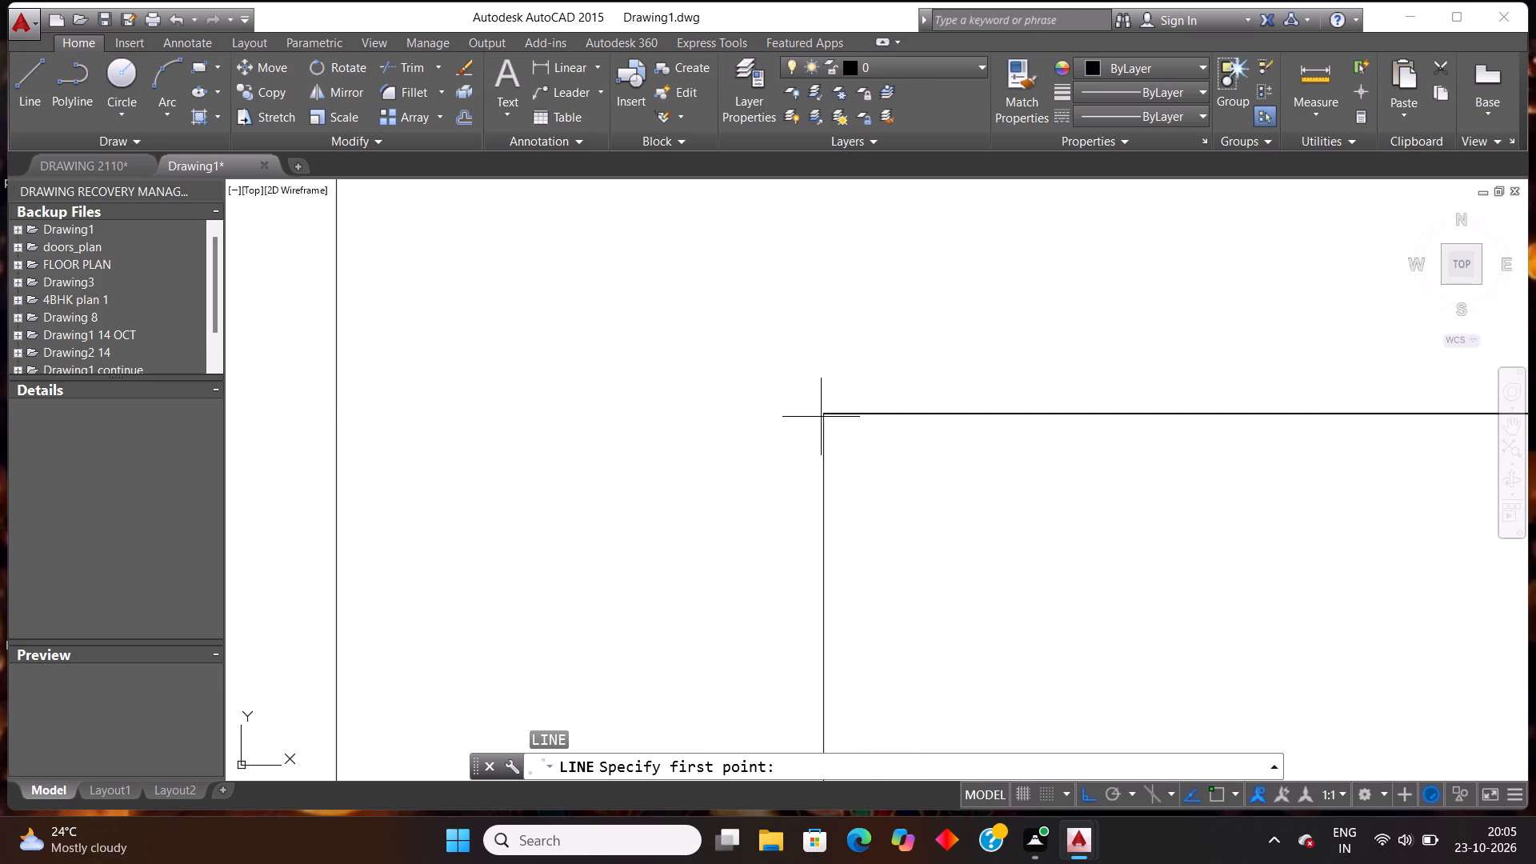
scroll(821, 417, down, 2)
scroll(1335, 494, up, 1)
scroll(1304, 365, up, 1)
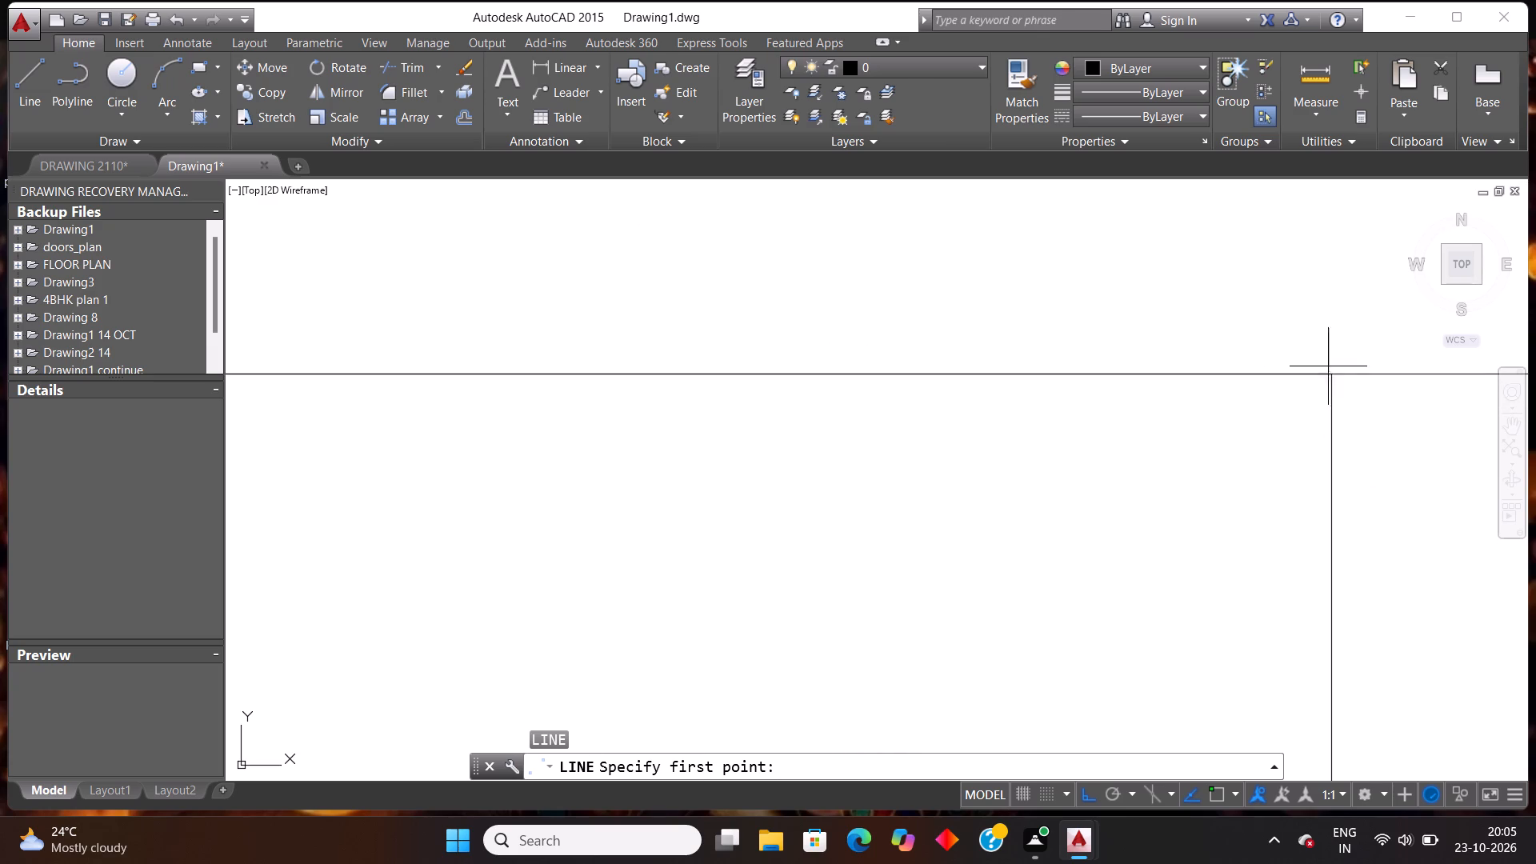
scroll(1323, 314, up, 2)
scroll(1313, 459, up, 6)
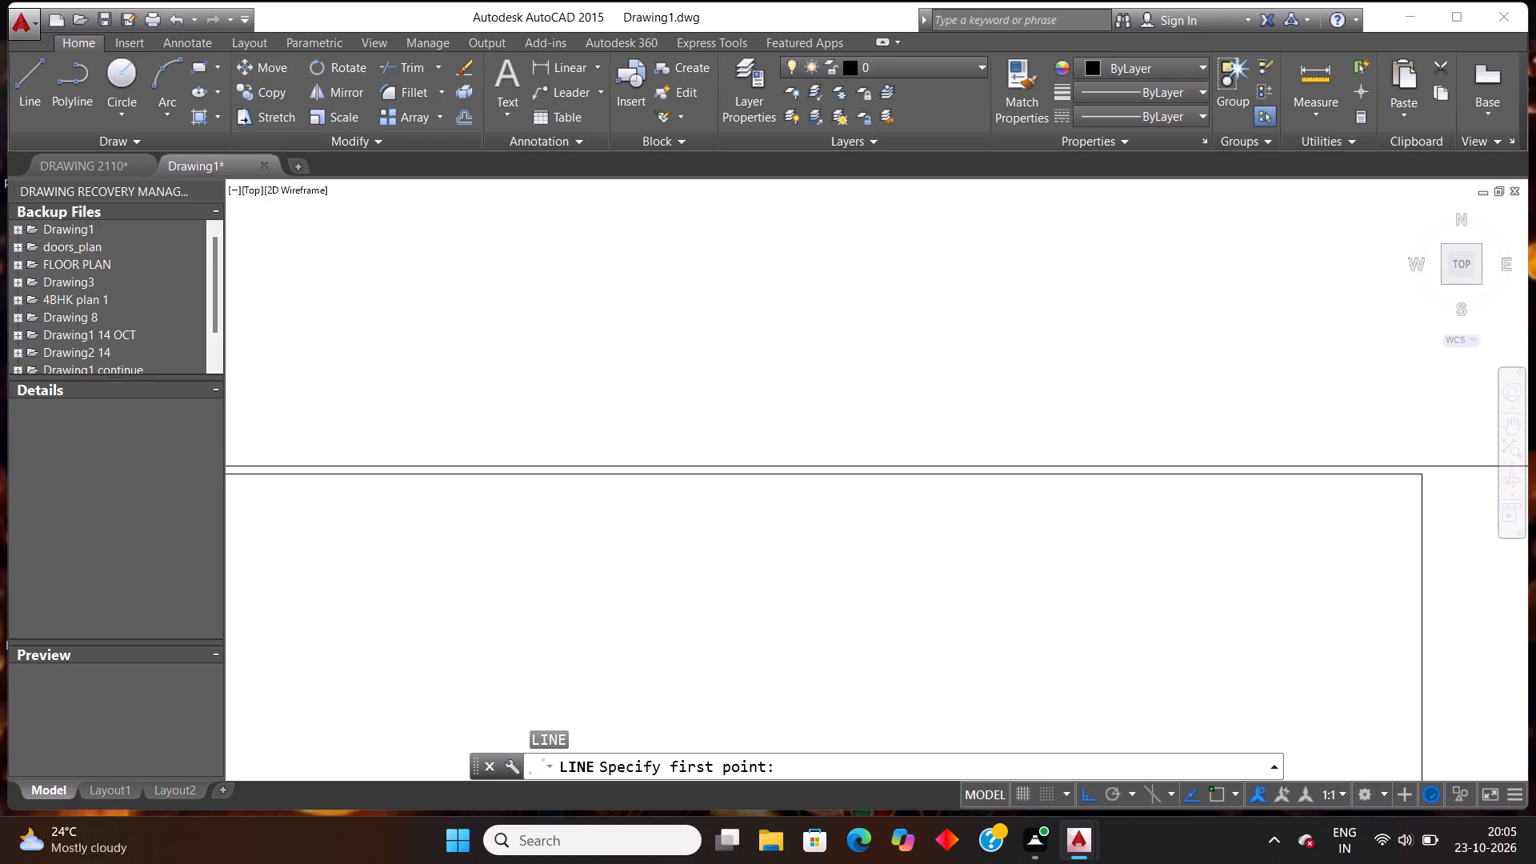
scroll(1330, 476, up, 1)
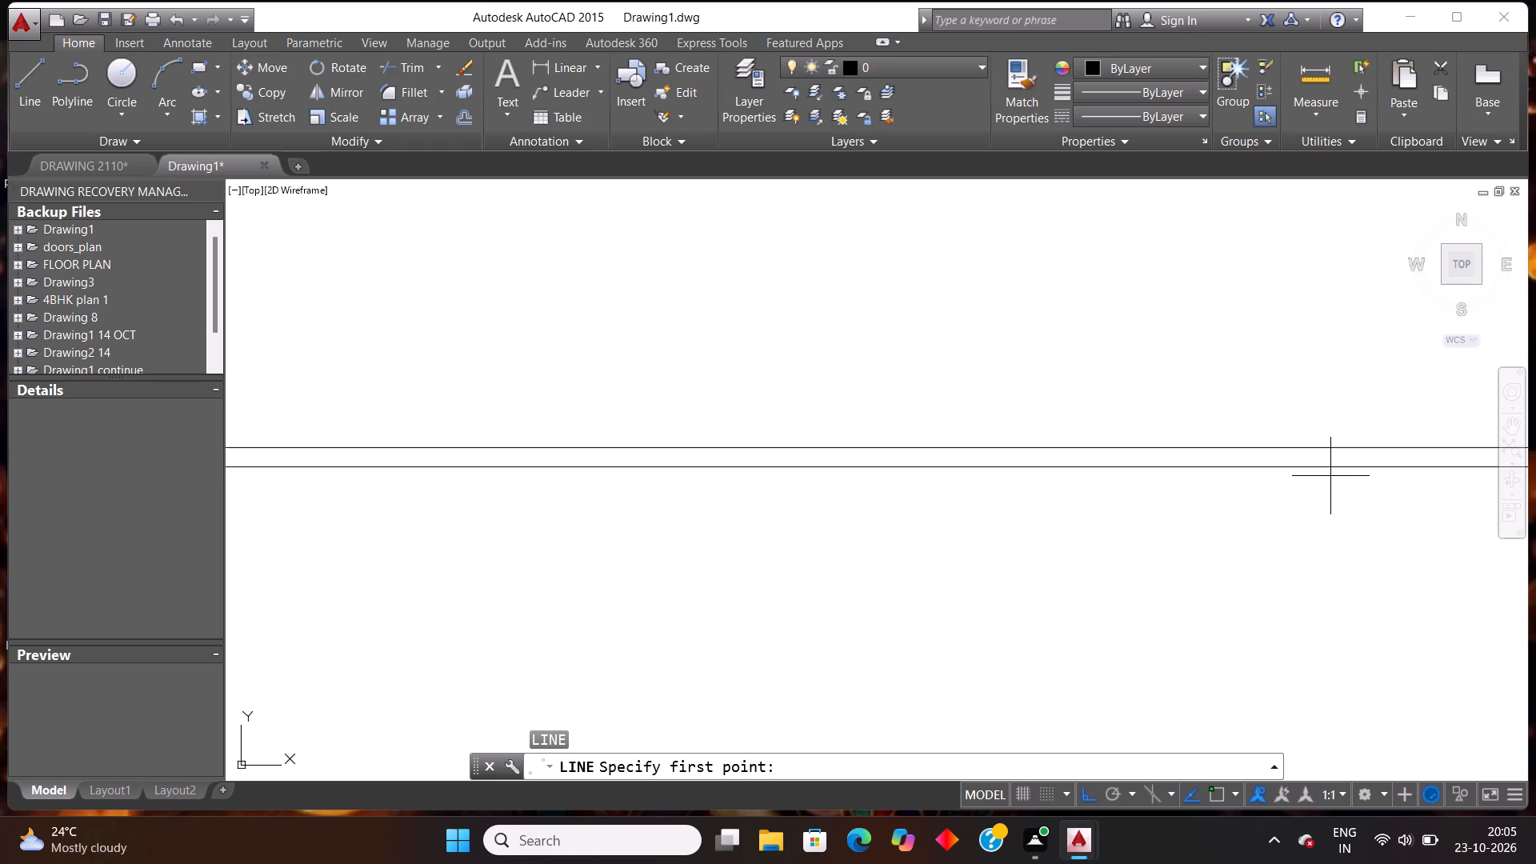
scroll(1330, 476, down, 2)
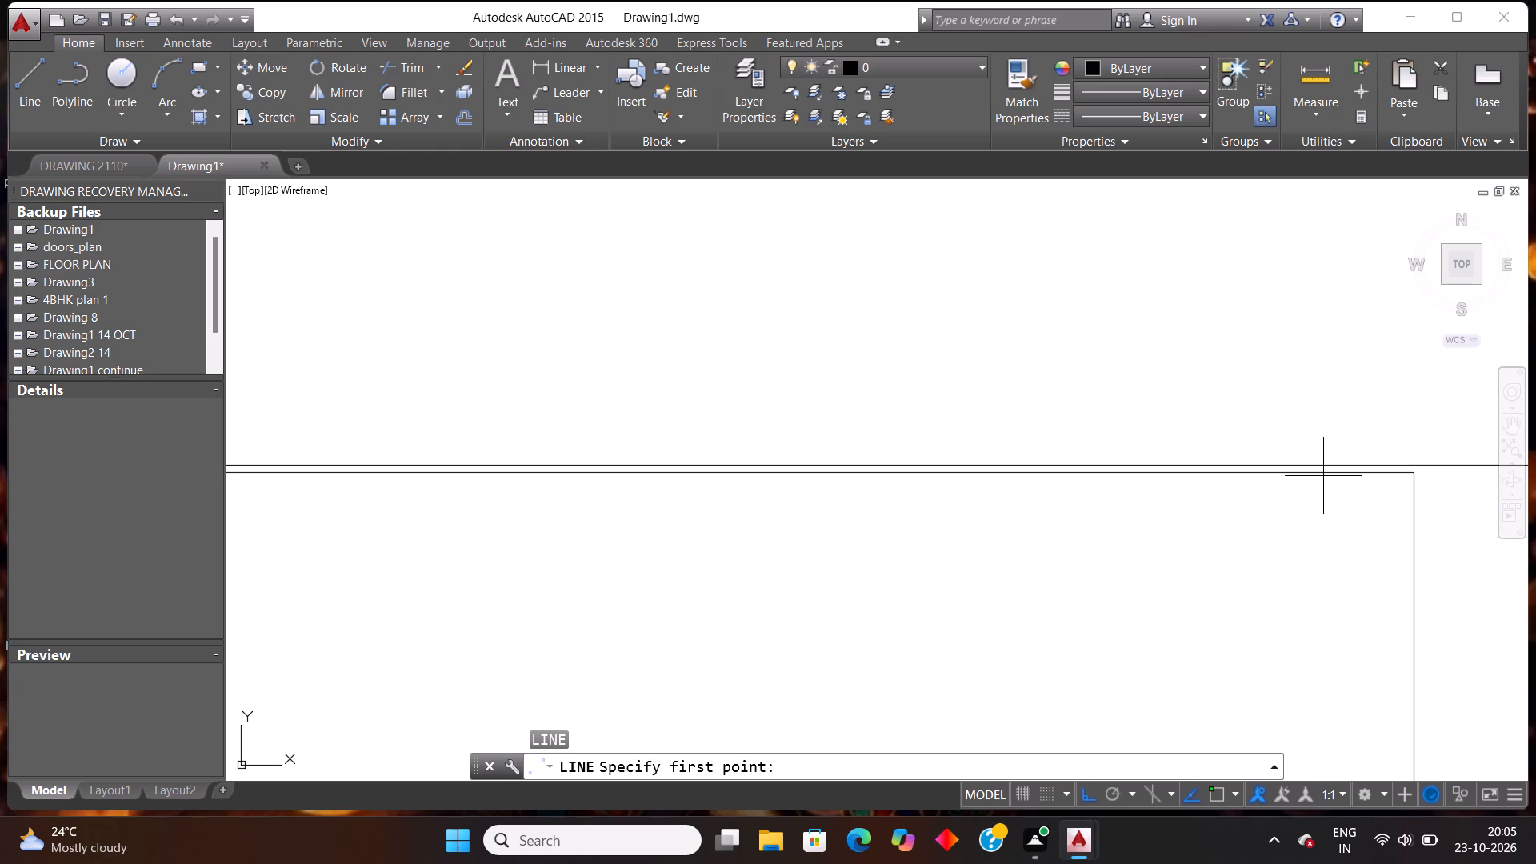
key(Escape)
Extend the corner rectangle's vertical line up to the upper-left room's inner top wall line.
text(ex)
key(Return)
key(Return)
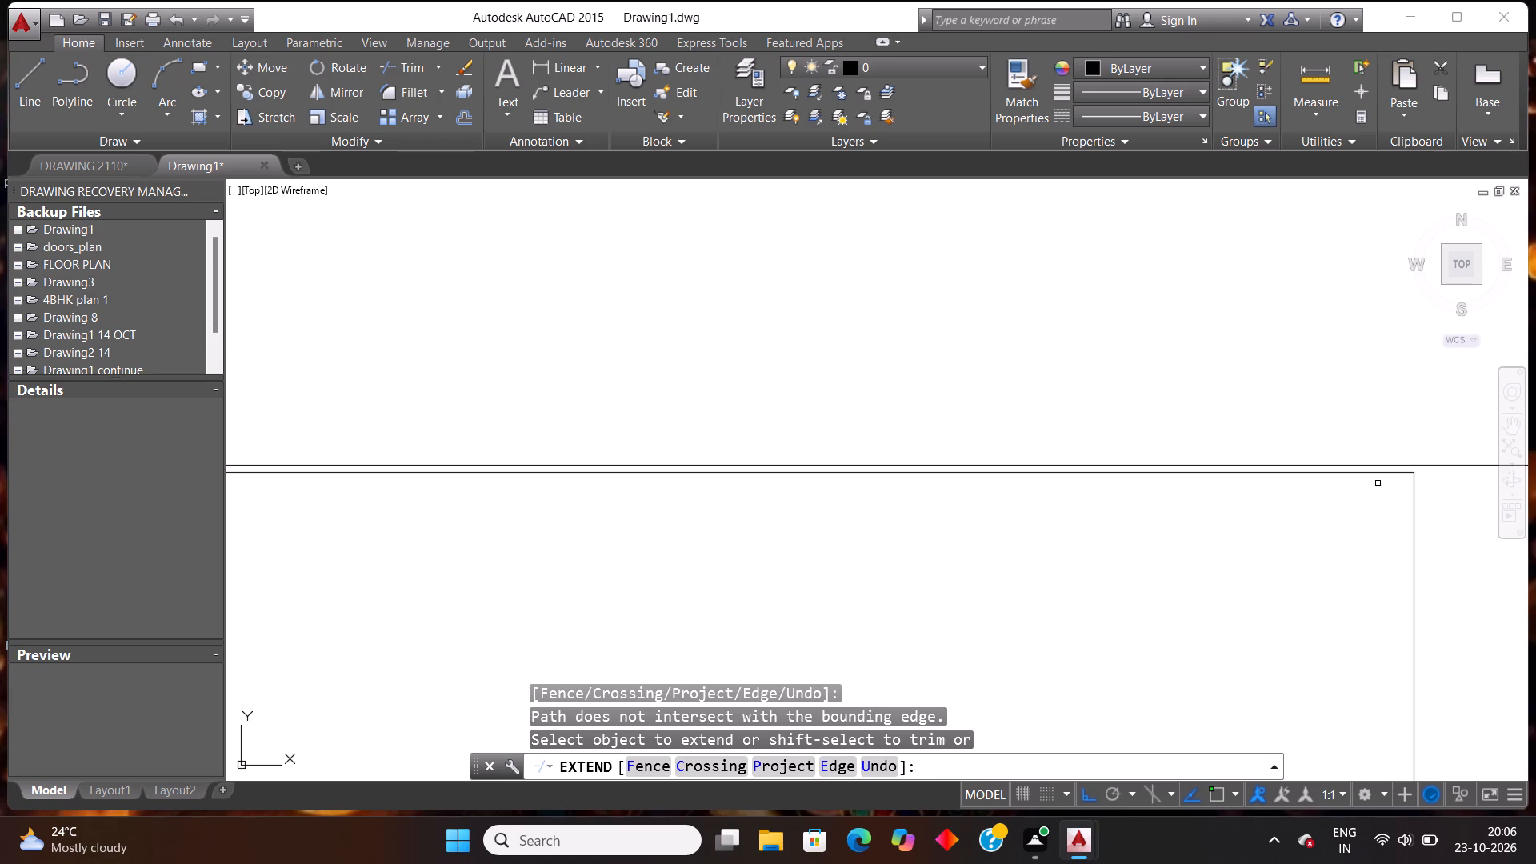
click(1414, 507)
Erase the leftover horizontal construction line lying just beneath the upper-left room's inner top wall line.
scroll(1240, 471, down, 1)
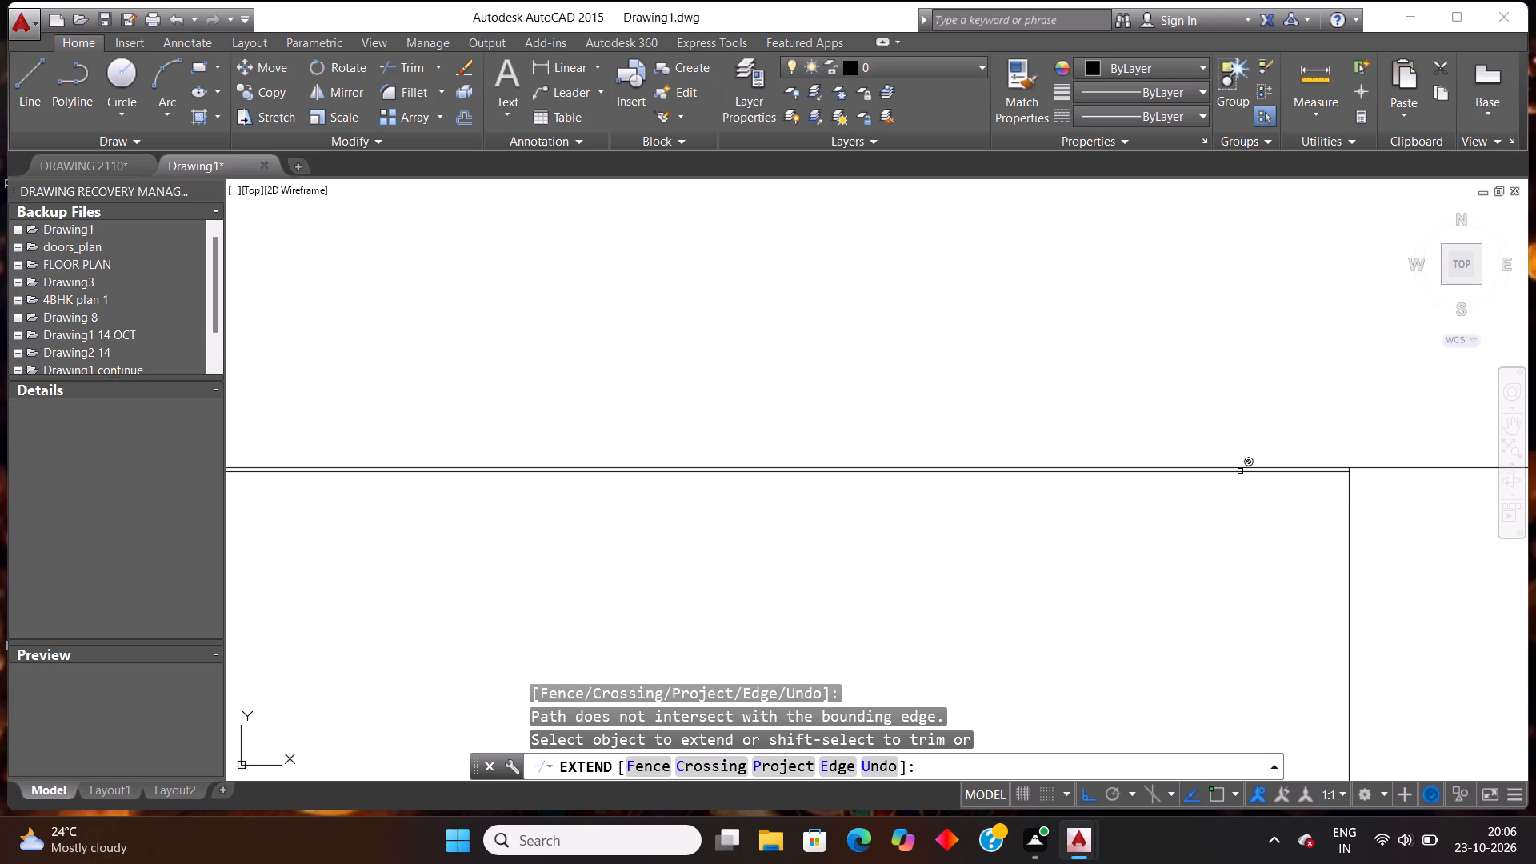
scroll(1238, 473, down, 10)
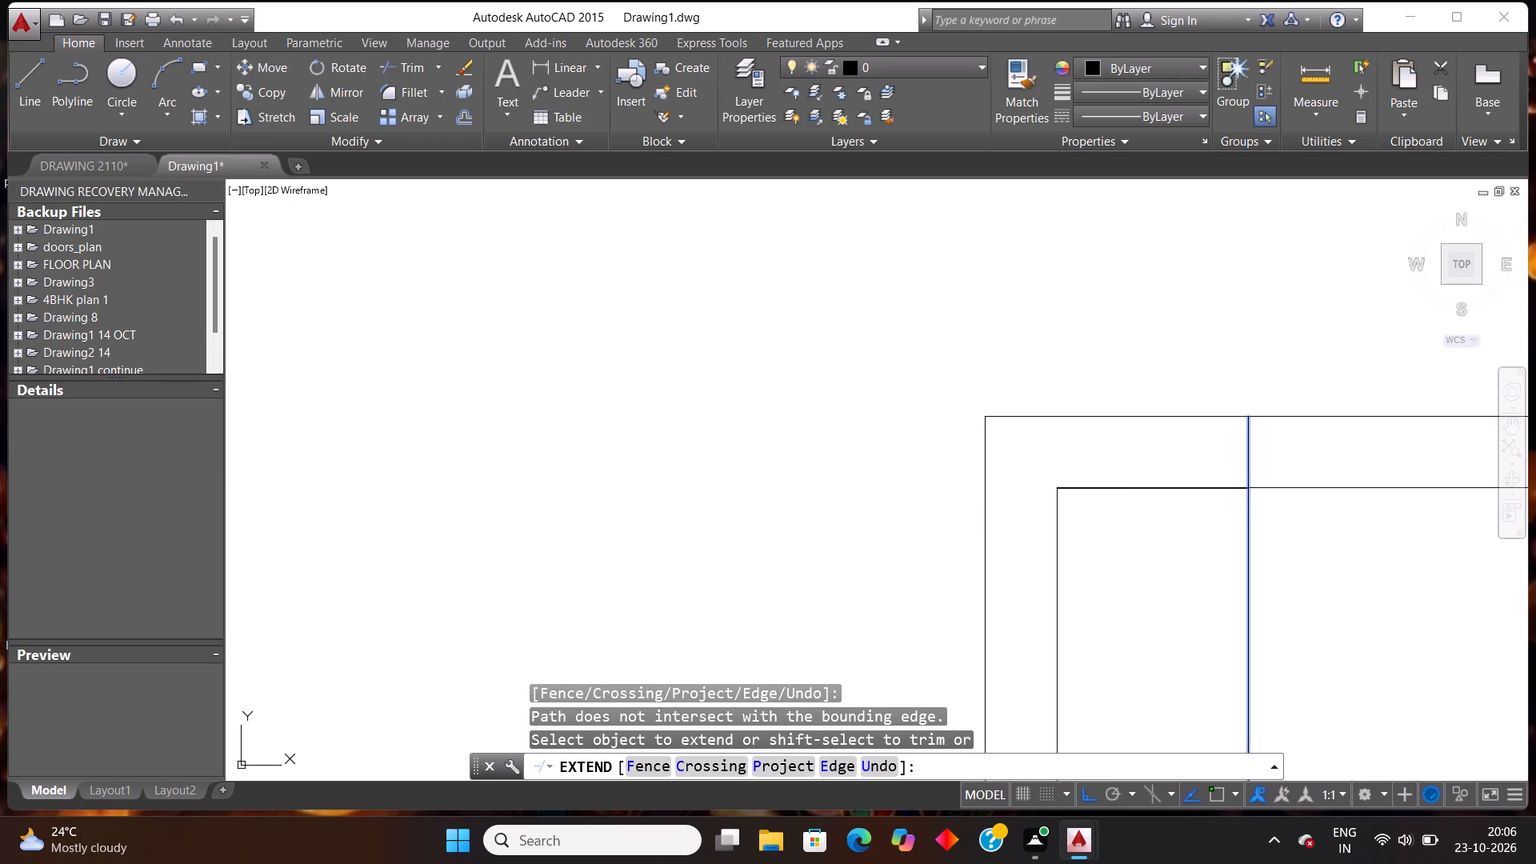
scroll(1125, 497, up, 2)
scroll(926, 474, up, 8)
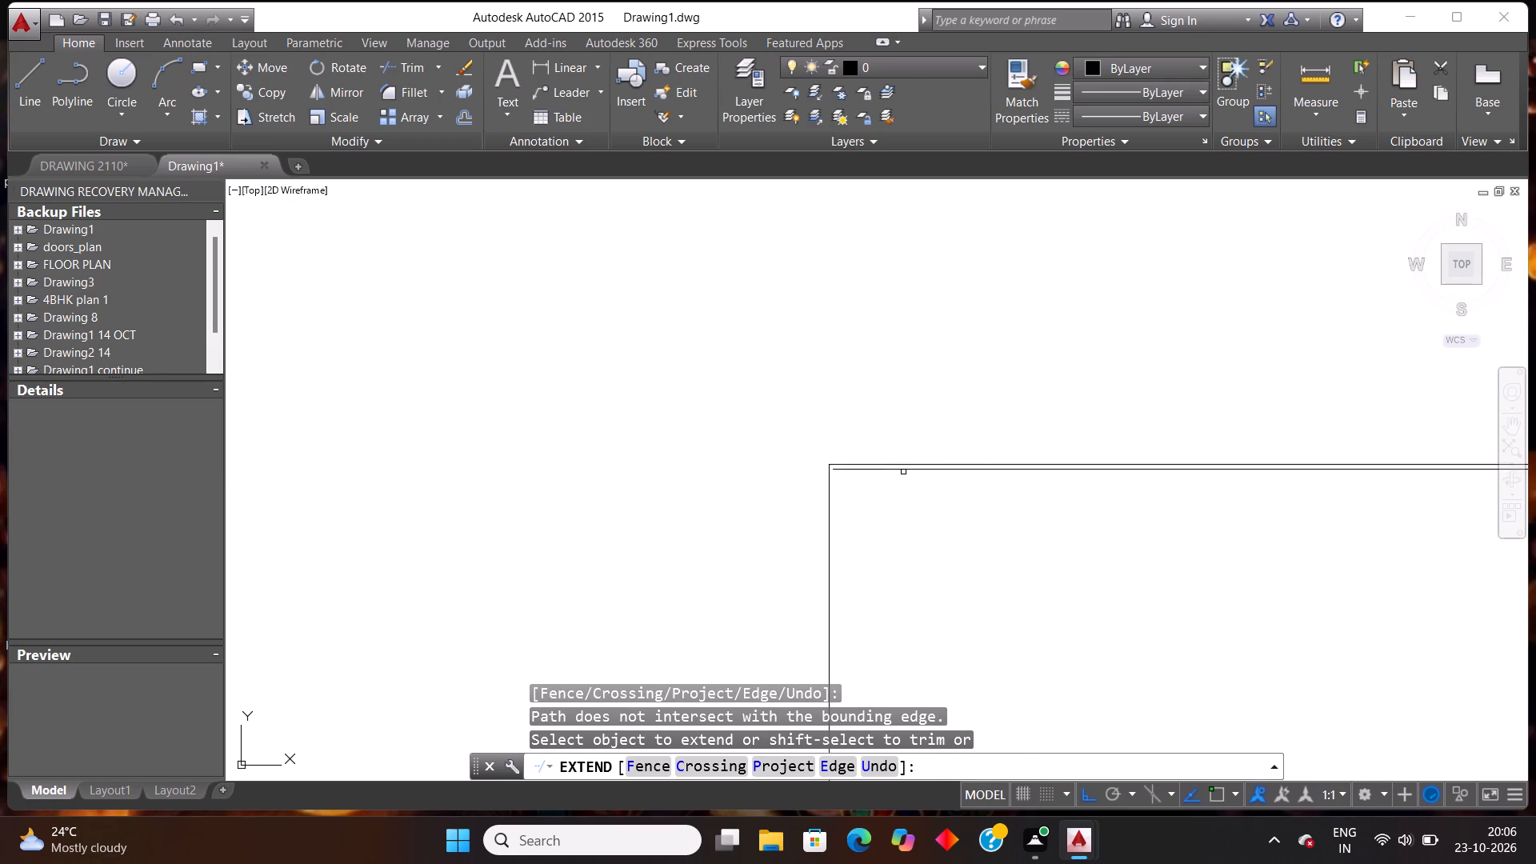
scroll(880, 463, up, 2)
scroll(772, 456, up, 3)
key(Escape)
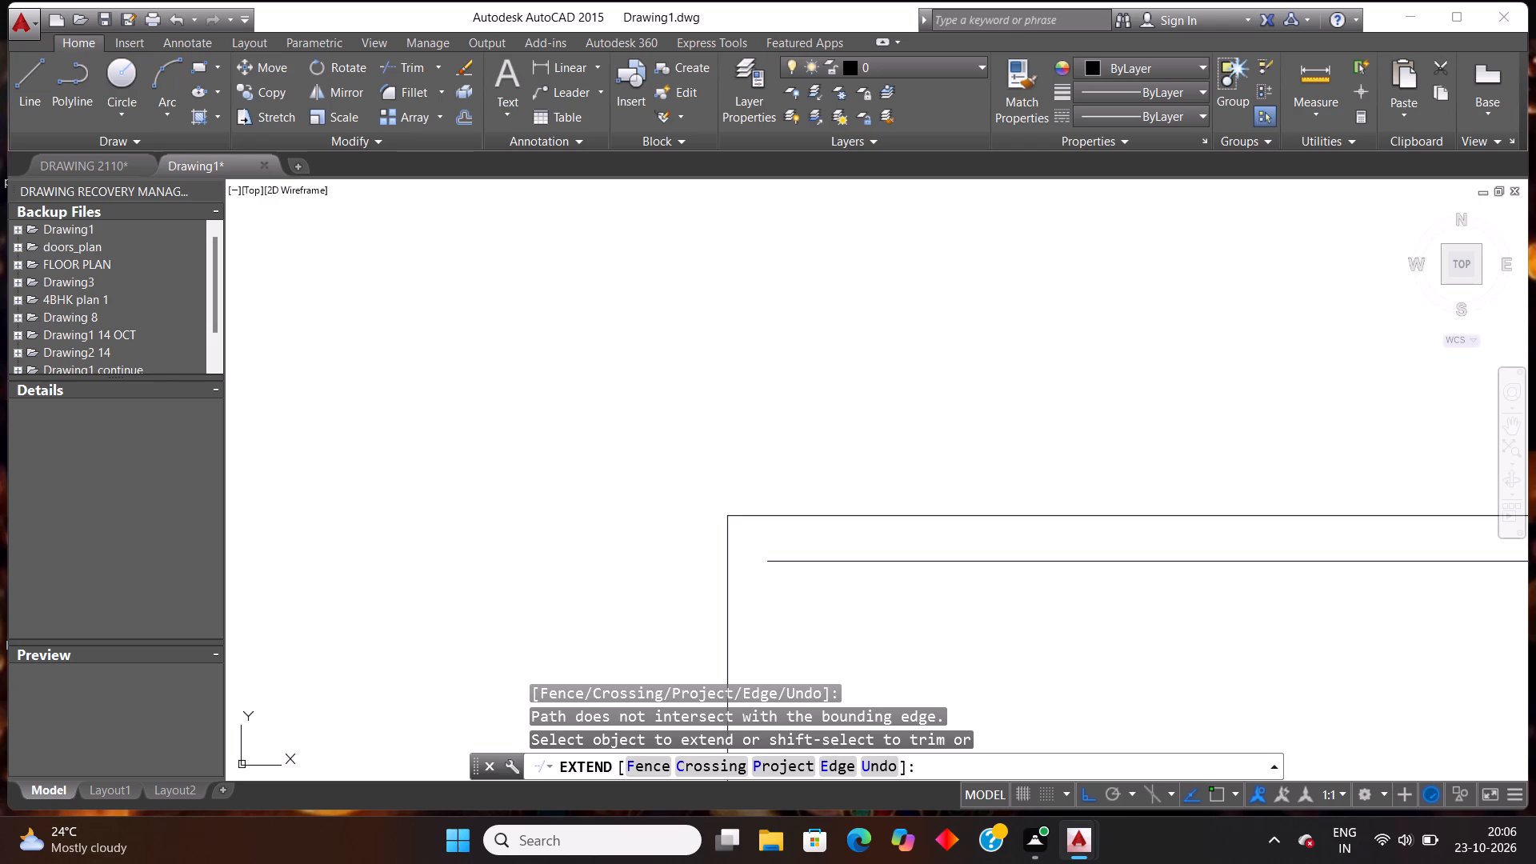
click(823, 562)
key(Delete)
Offset the upper-left room's inner top wall line 2' down into the room.
scroll(823, 561, down, 8)
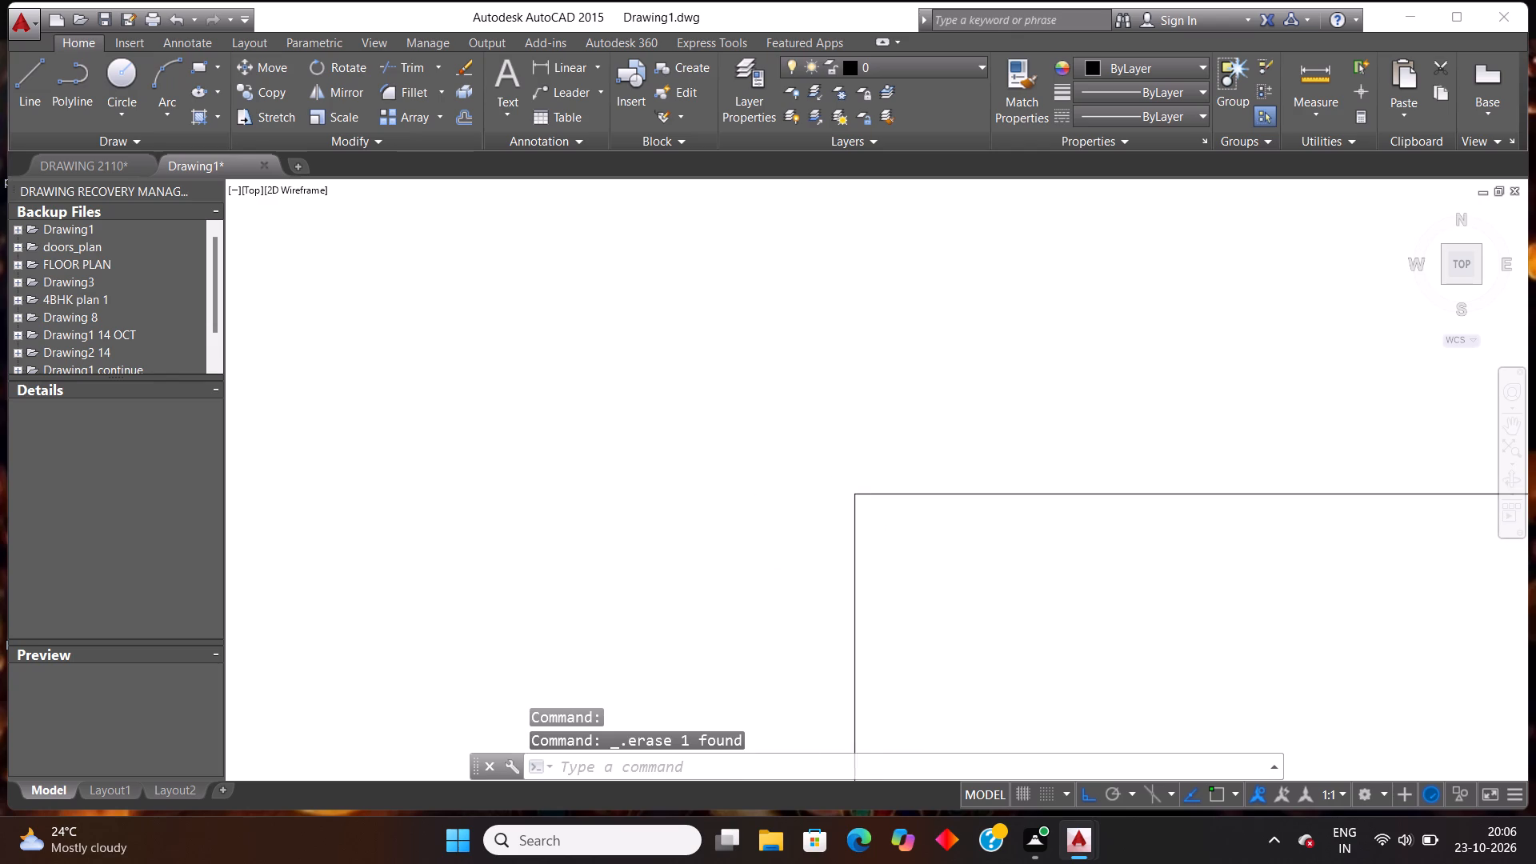
scroll(870, 476, down, 11)
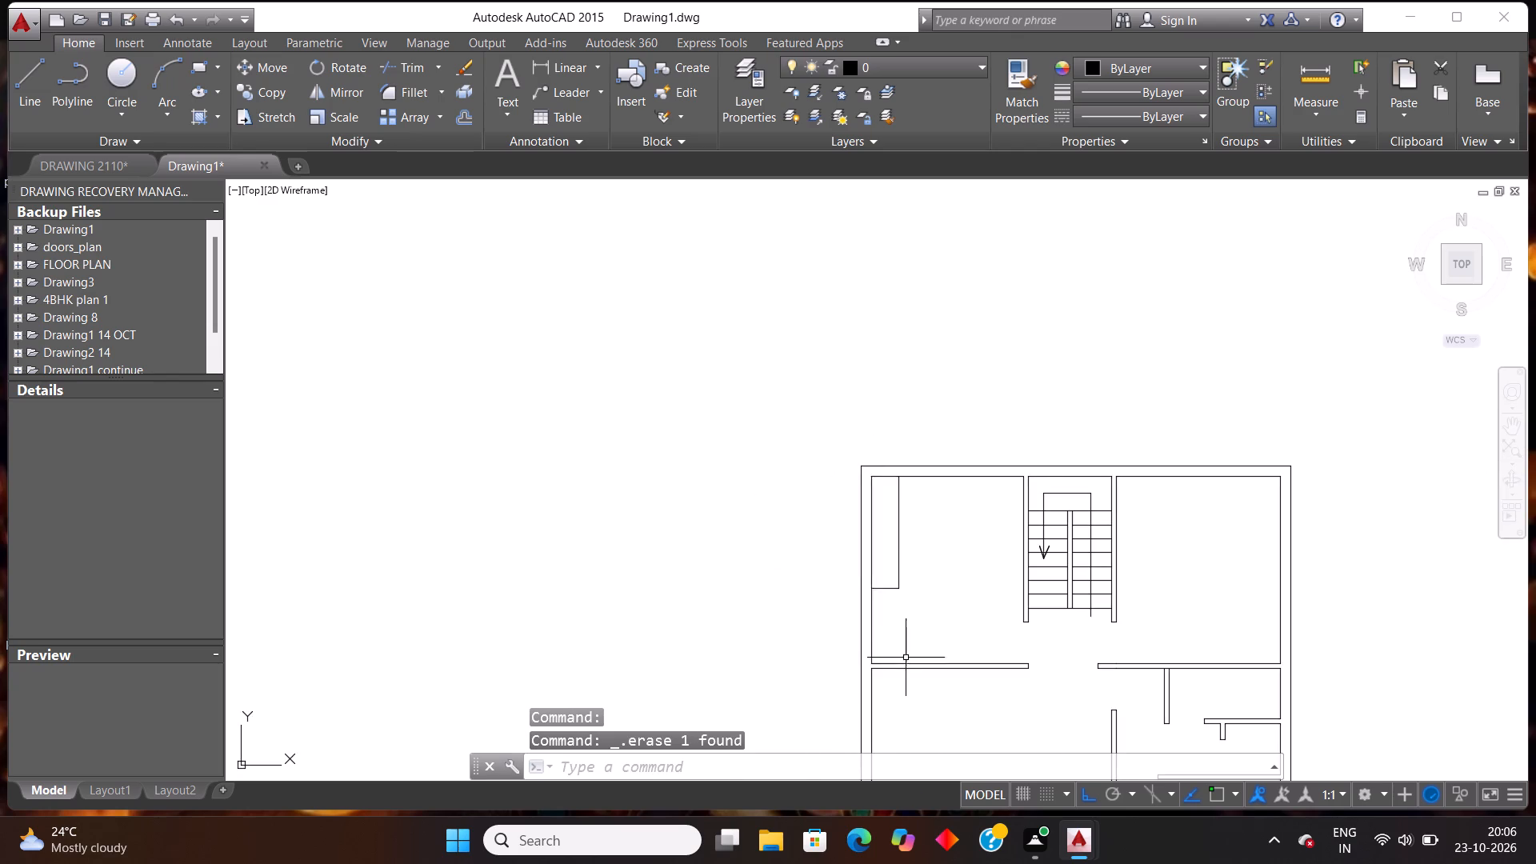
scroll(891, 614, up, 2)
key(Escape)
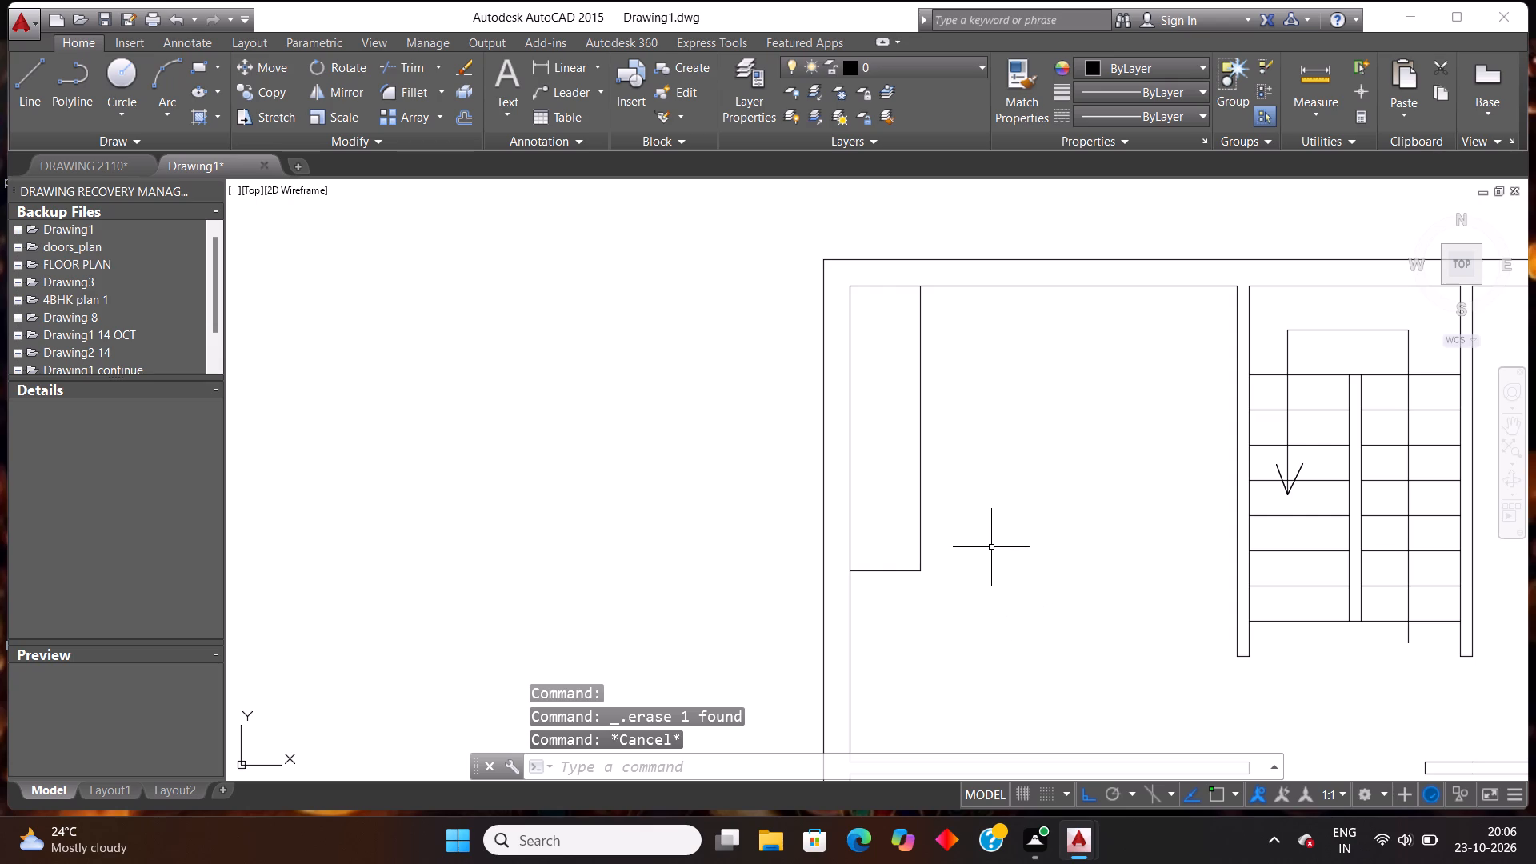
key(o)
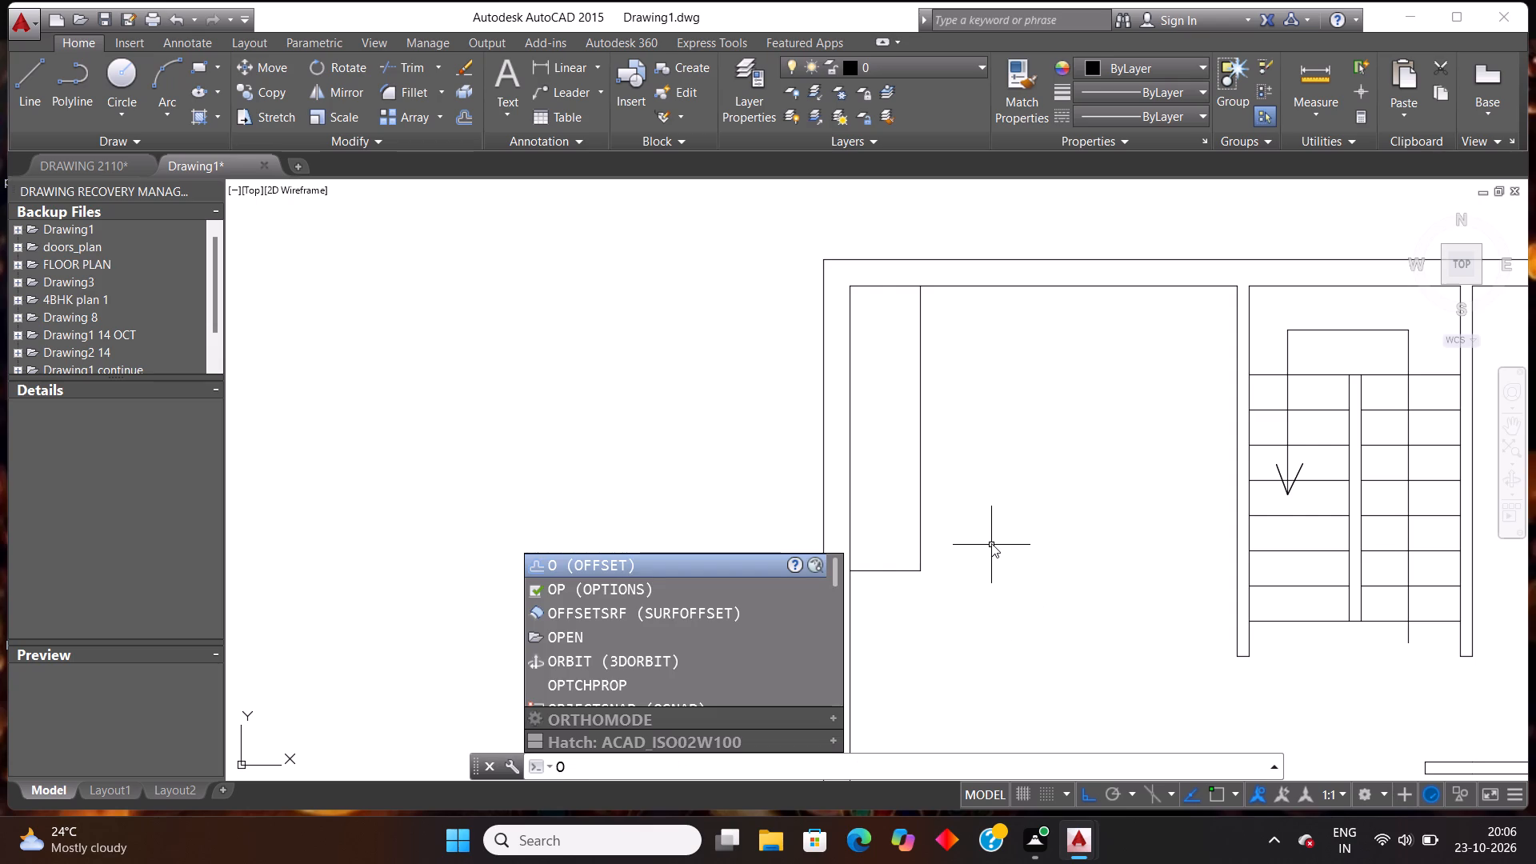
text(ff)
key(Return)
text(2')
key(Return)
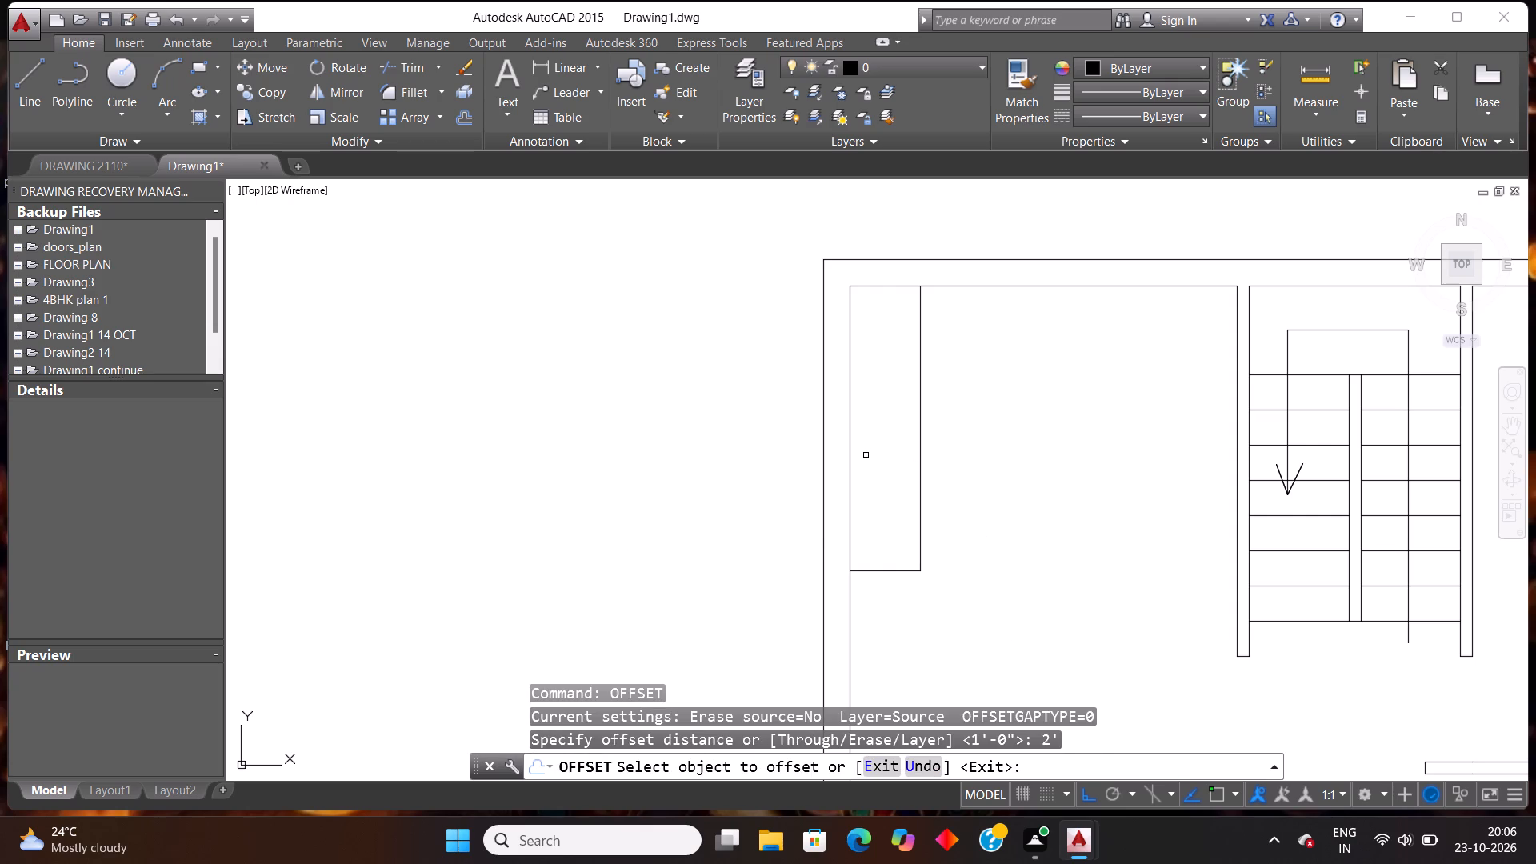
click(899, 288)
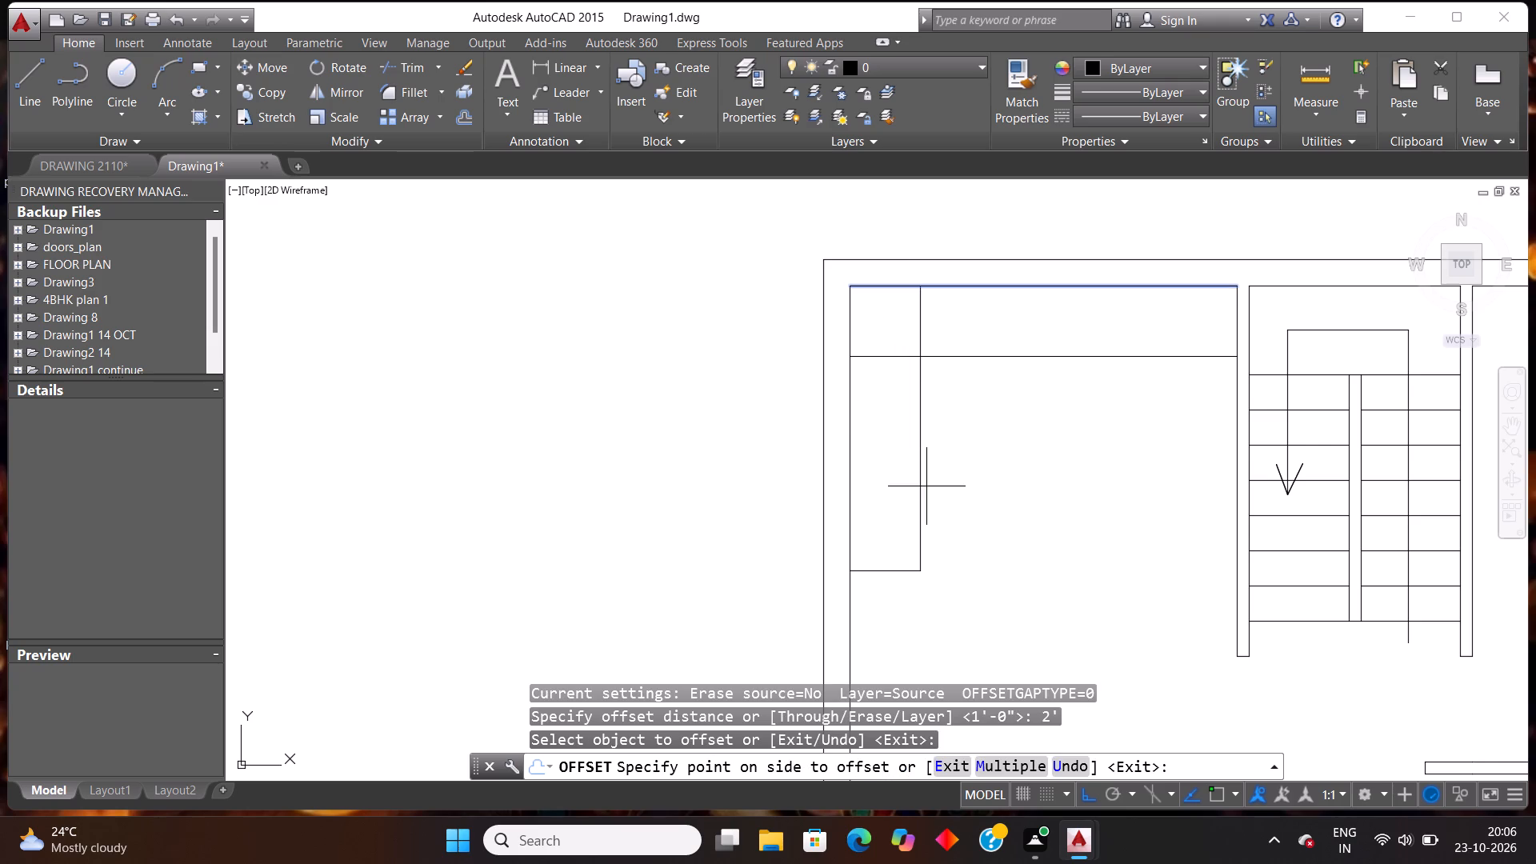
click(881, 440)
key(Escape)
key(Escape)
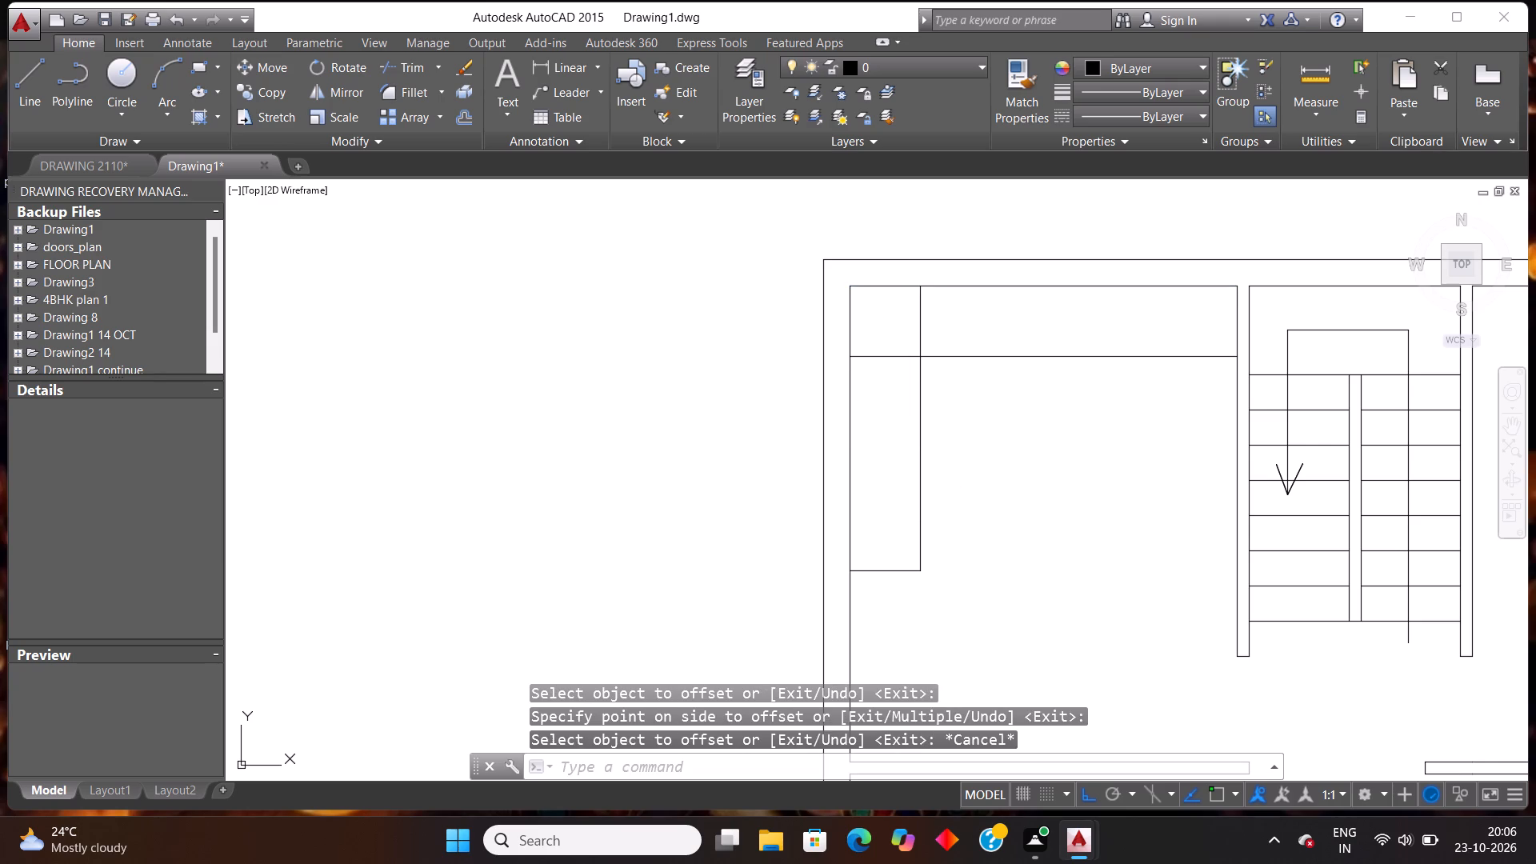
Trim the crossing lines in the upper-left corner to leave an L-shaped strip along the room's left and top walls.
scroll(1074, 484, down, 3)
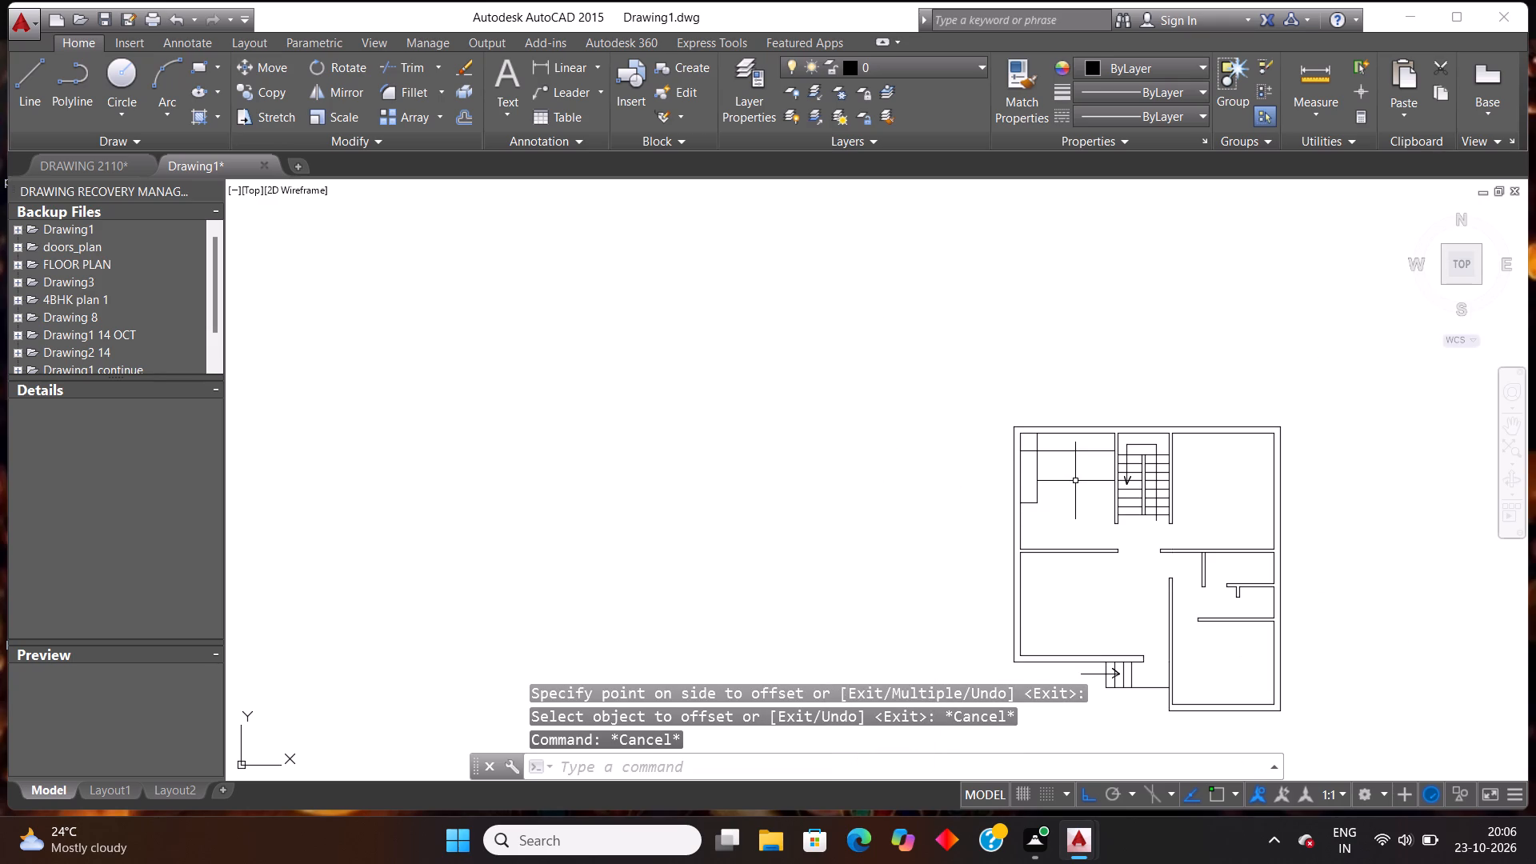
text(tr)
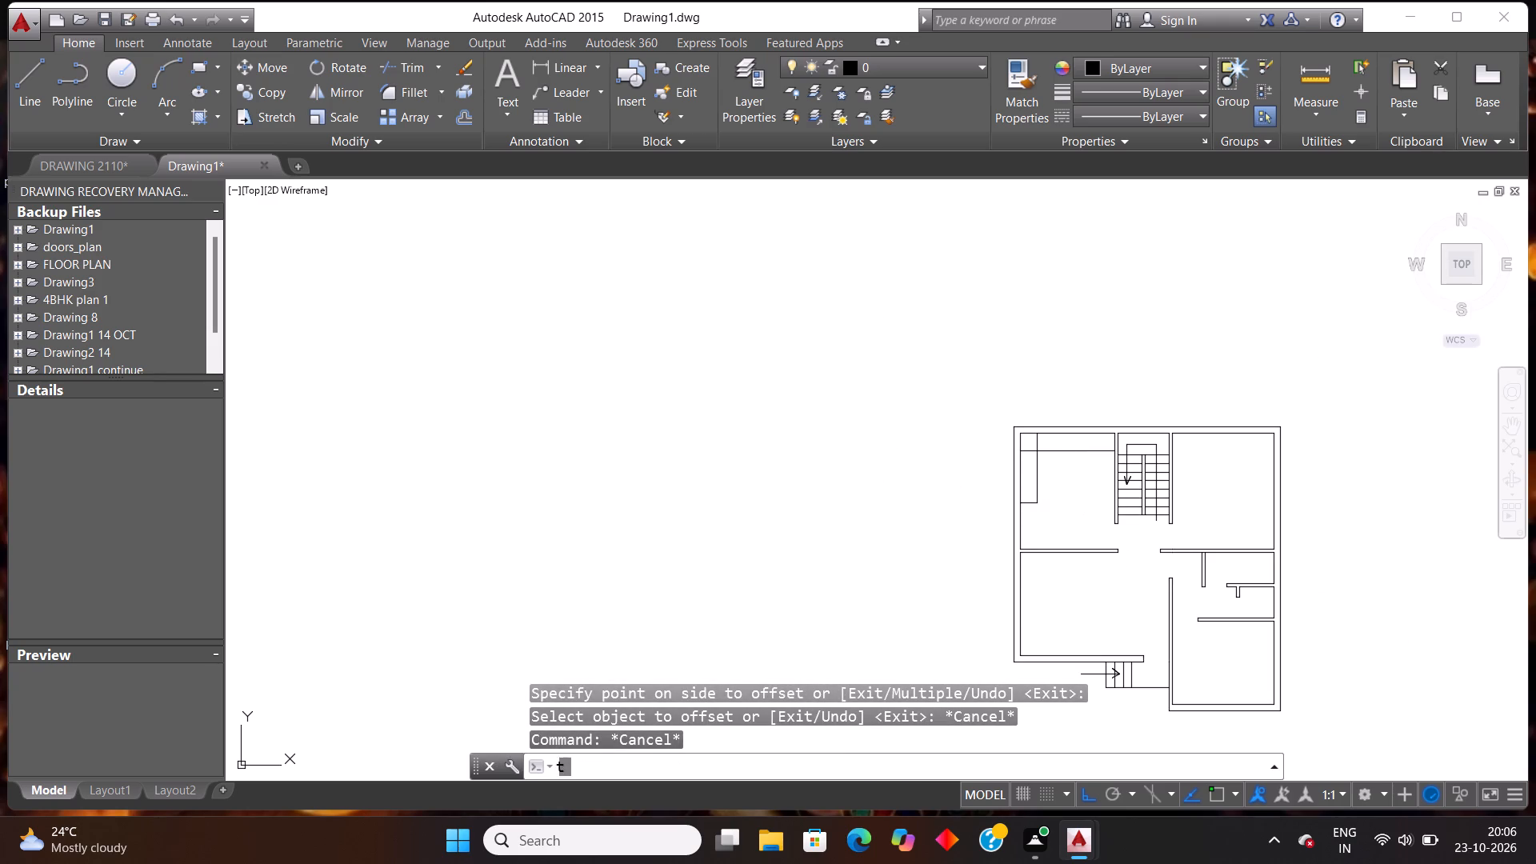
key(Return)
key(Return)
scroll(1061, 444, up, 5)
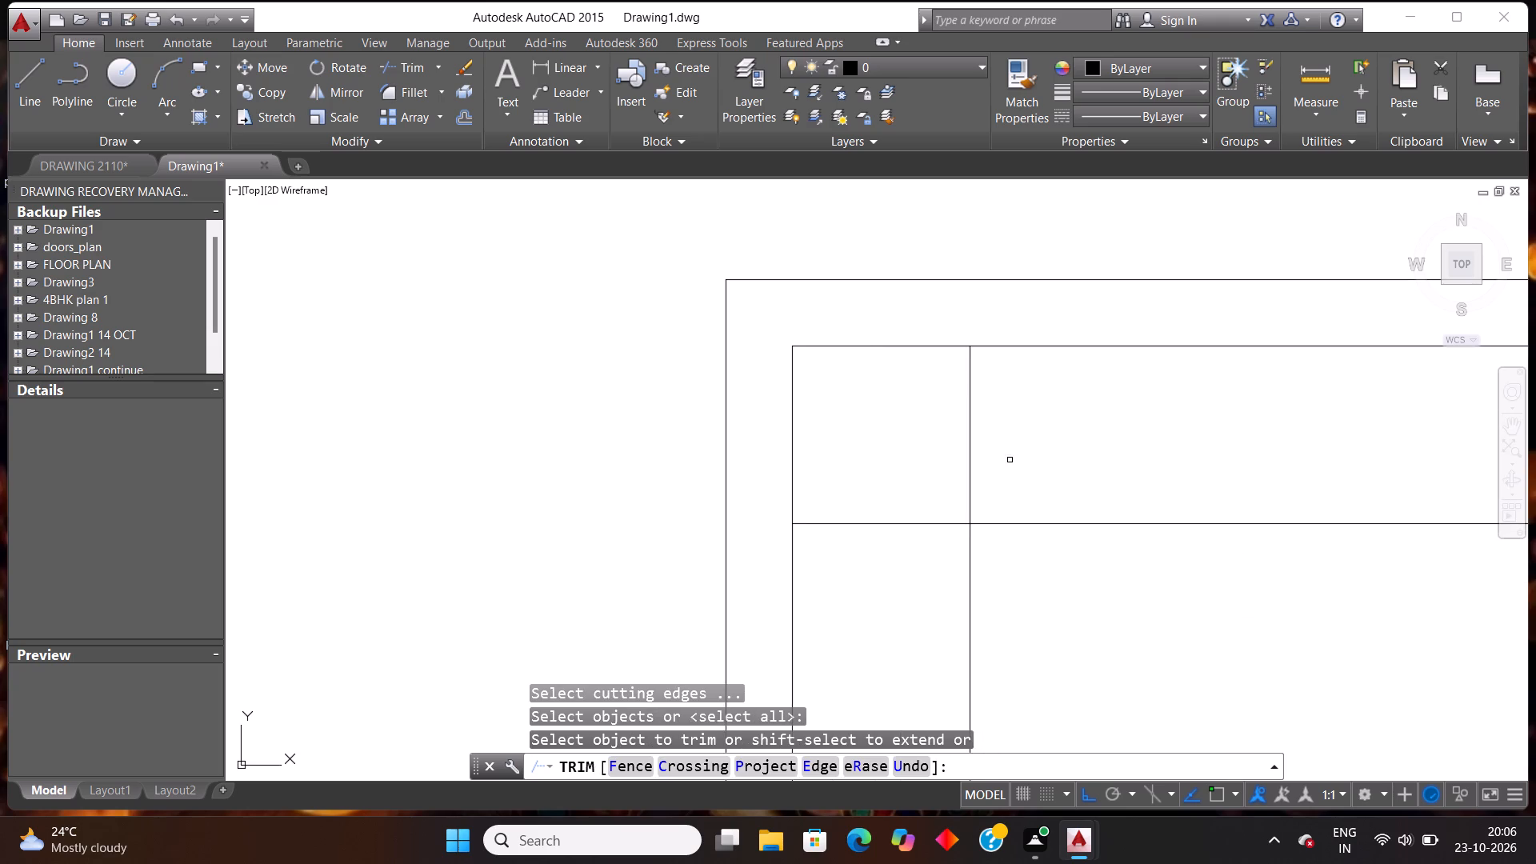
click(1021, 446)
click(934, 441)
click(893, 550)
drag(890, 450, 894, 458)
scroll(904, 459, down, 4)
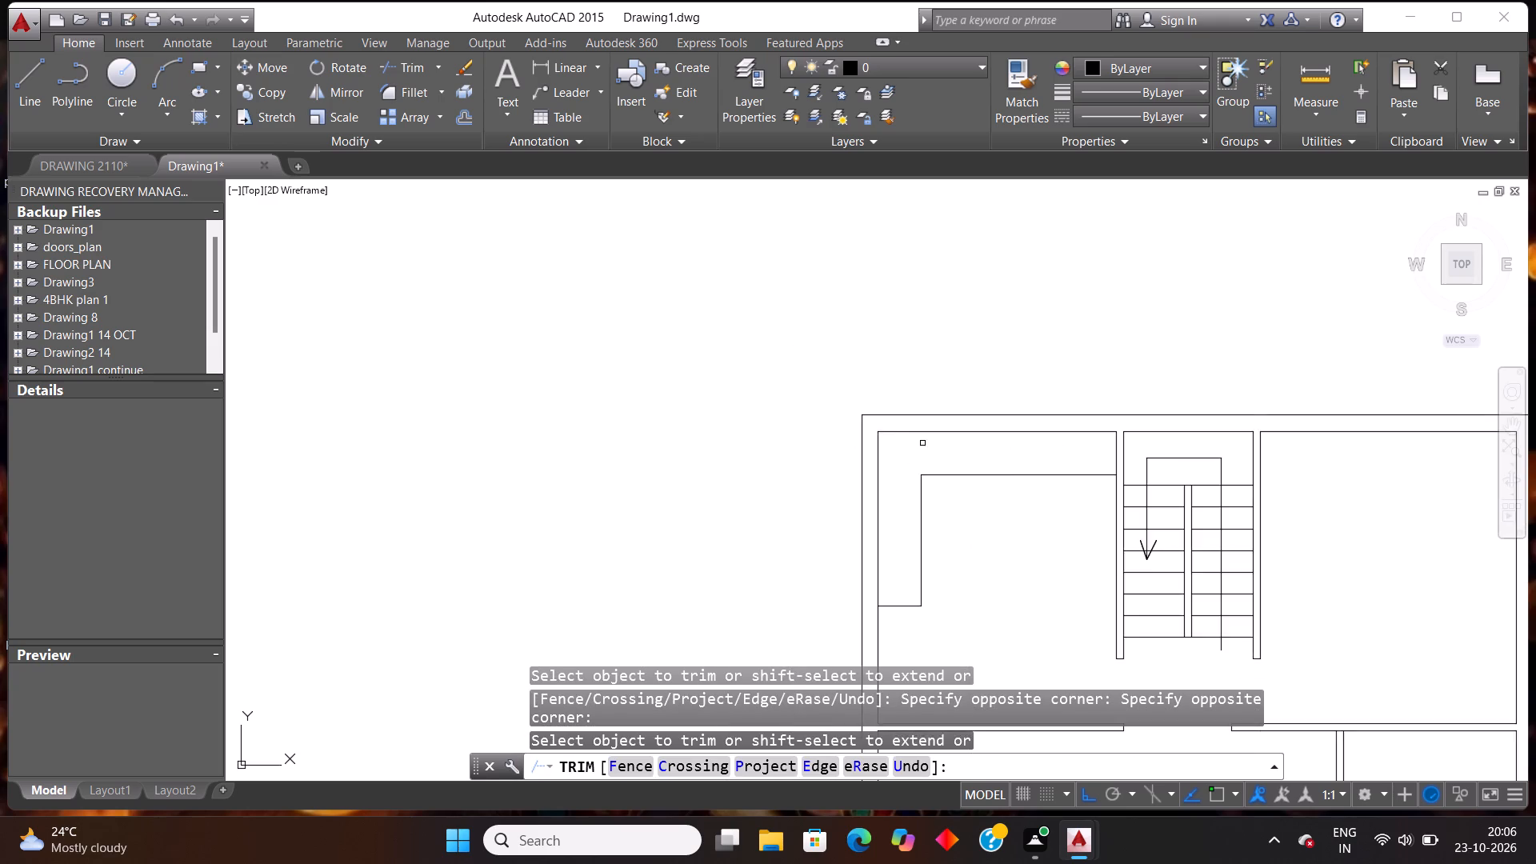
scroll(922, 443, down, 2)
scroll(936, 454, up, 1)
key(Escape)
scroll(933, 451, down, 2)
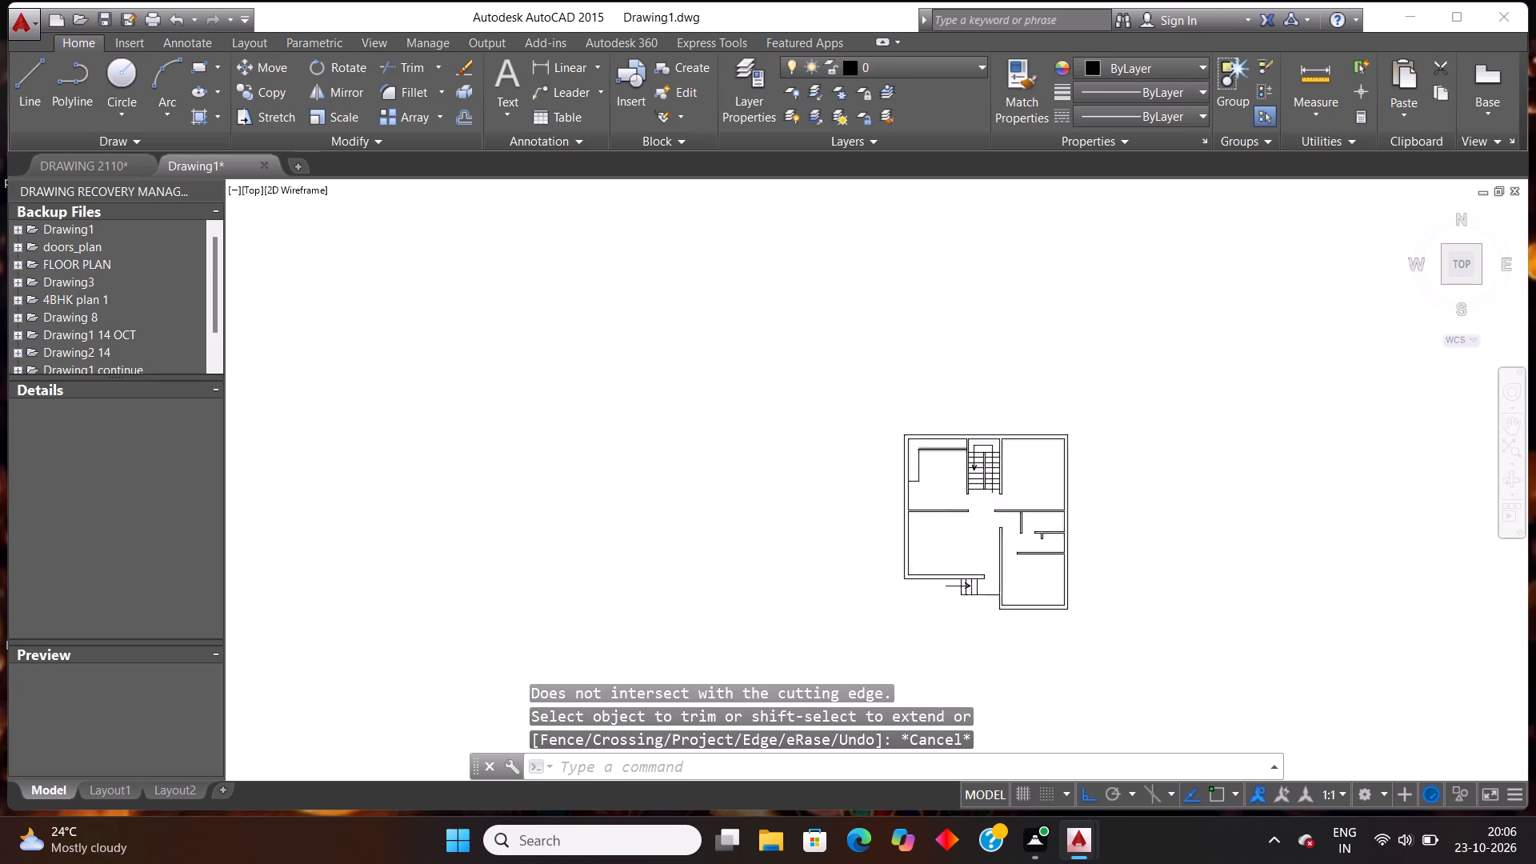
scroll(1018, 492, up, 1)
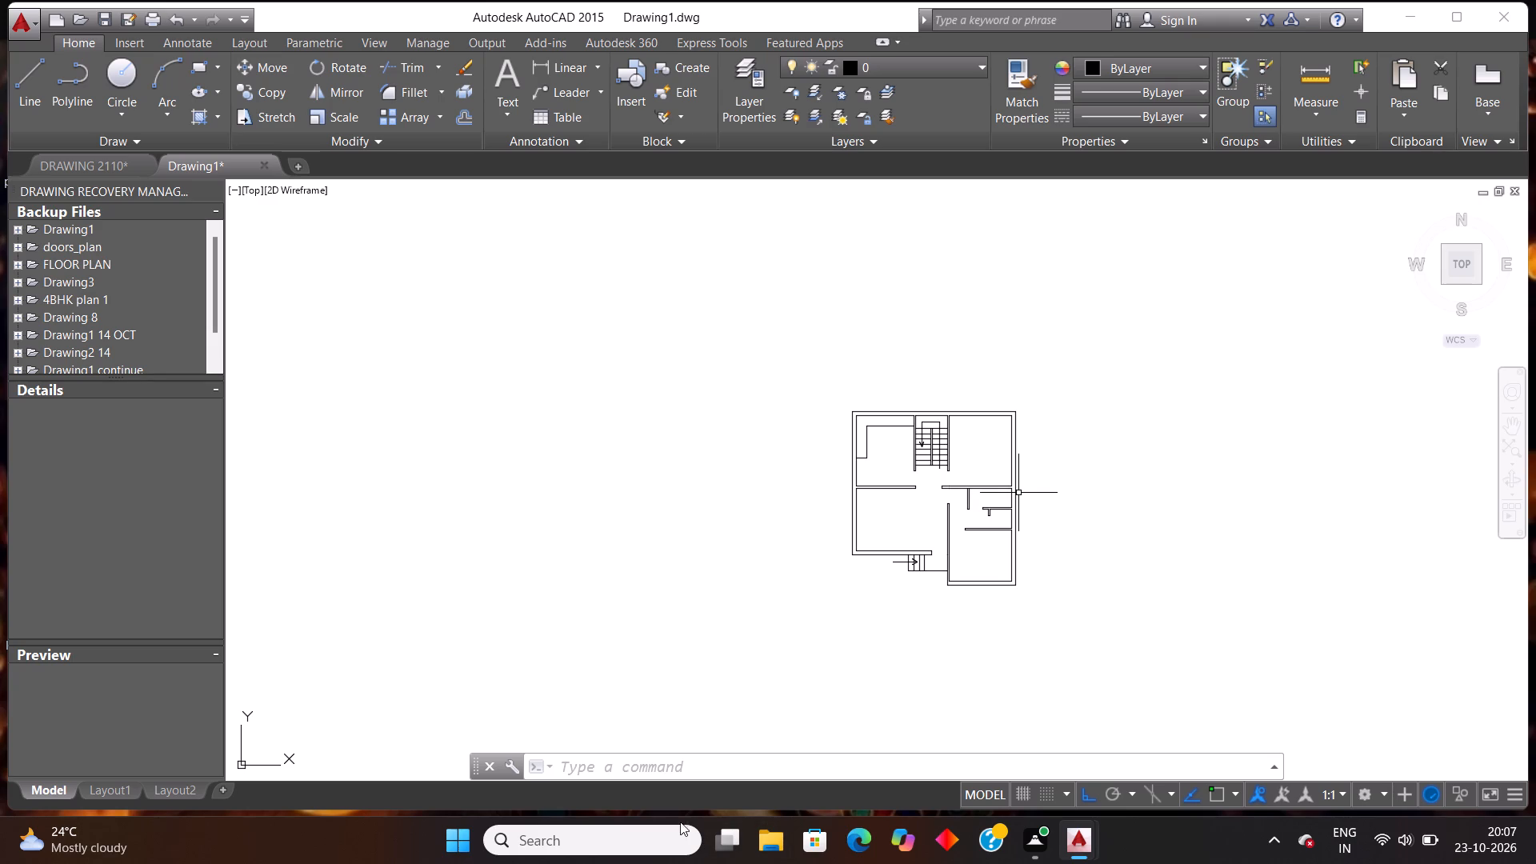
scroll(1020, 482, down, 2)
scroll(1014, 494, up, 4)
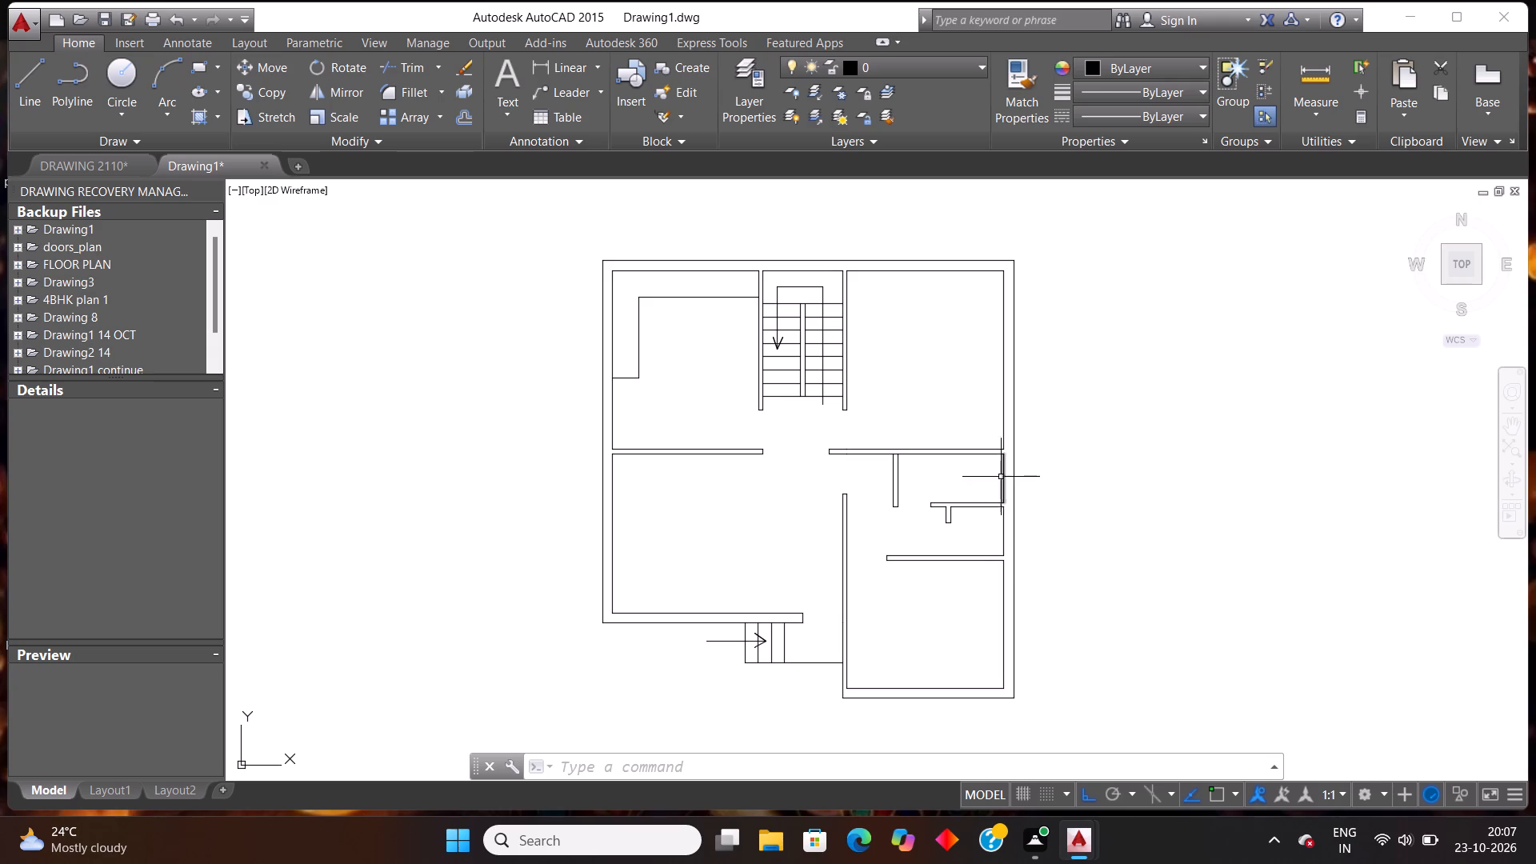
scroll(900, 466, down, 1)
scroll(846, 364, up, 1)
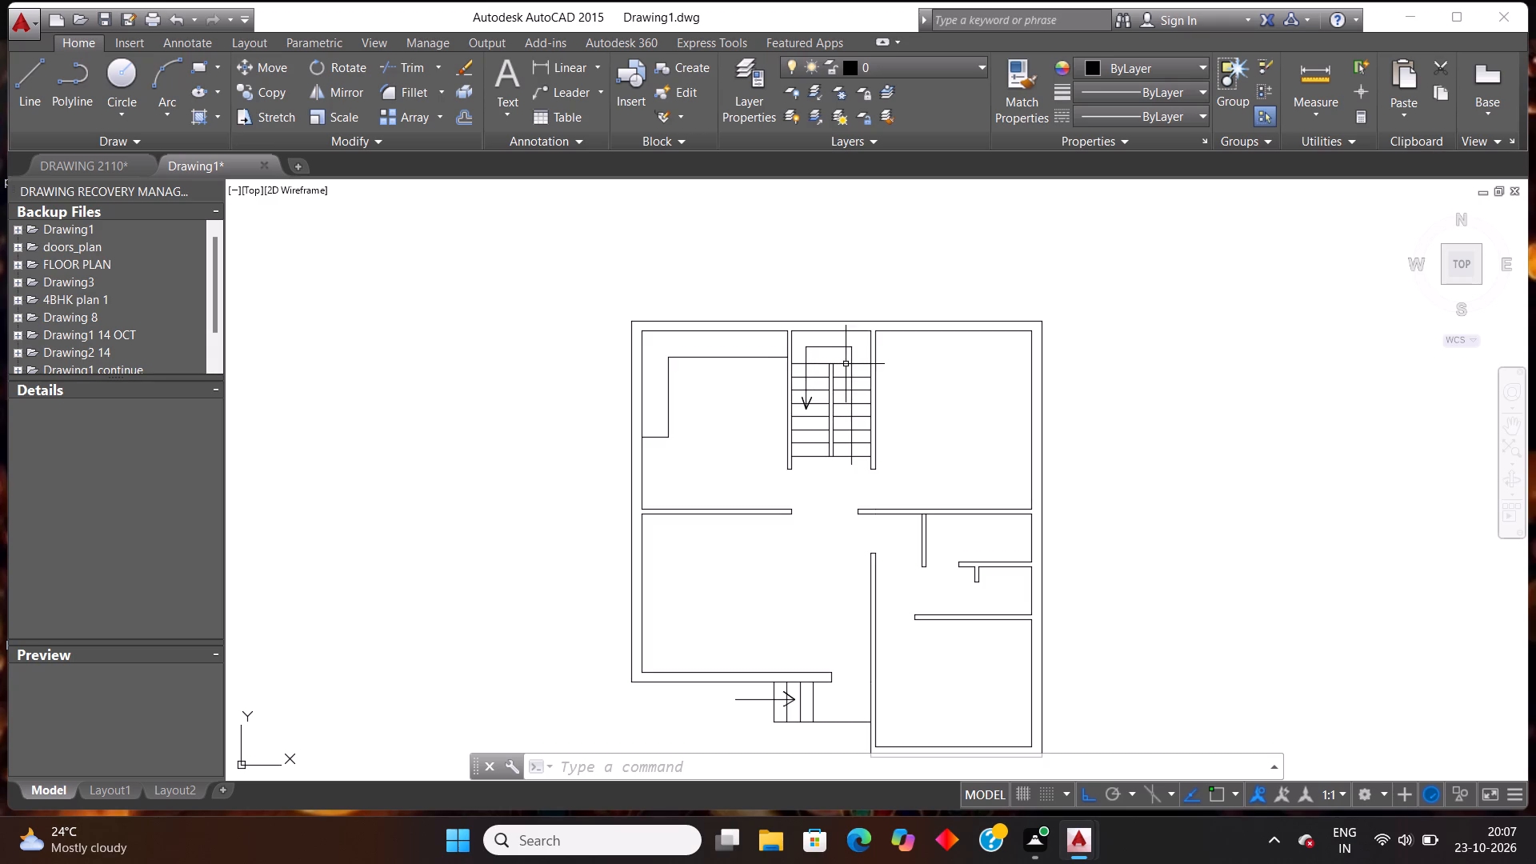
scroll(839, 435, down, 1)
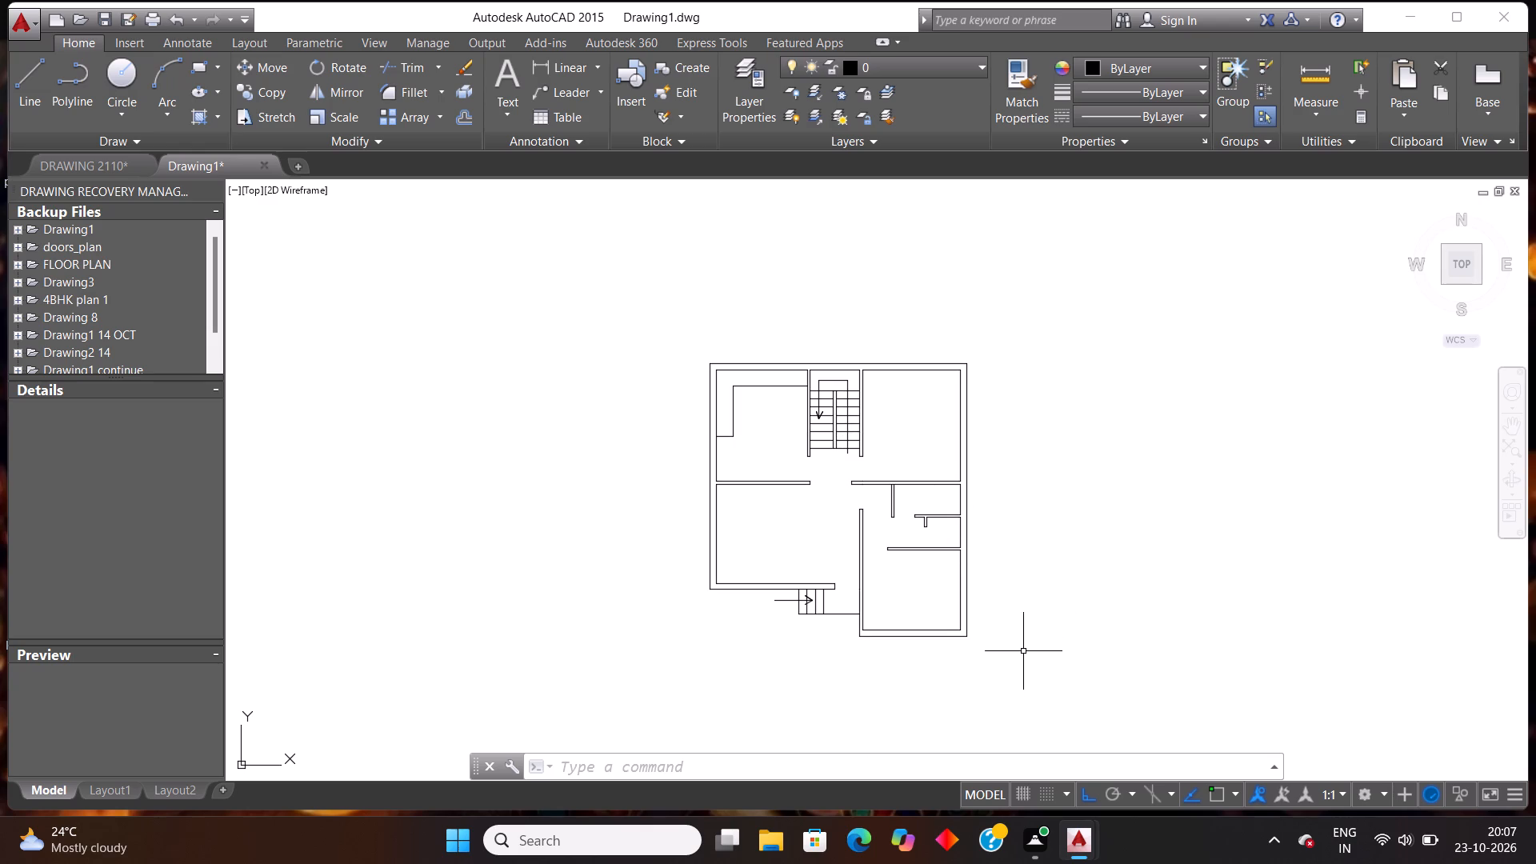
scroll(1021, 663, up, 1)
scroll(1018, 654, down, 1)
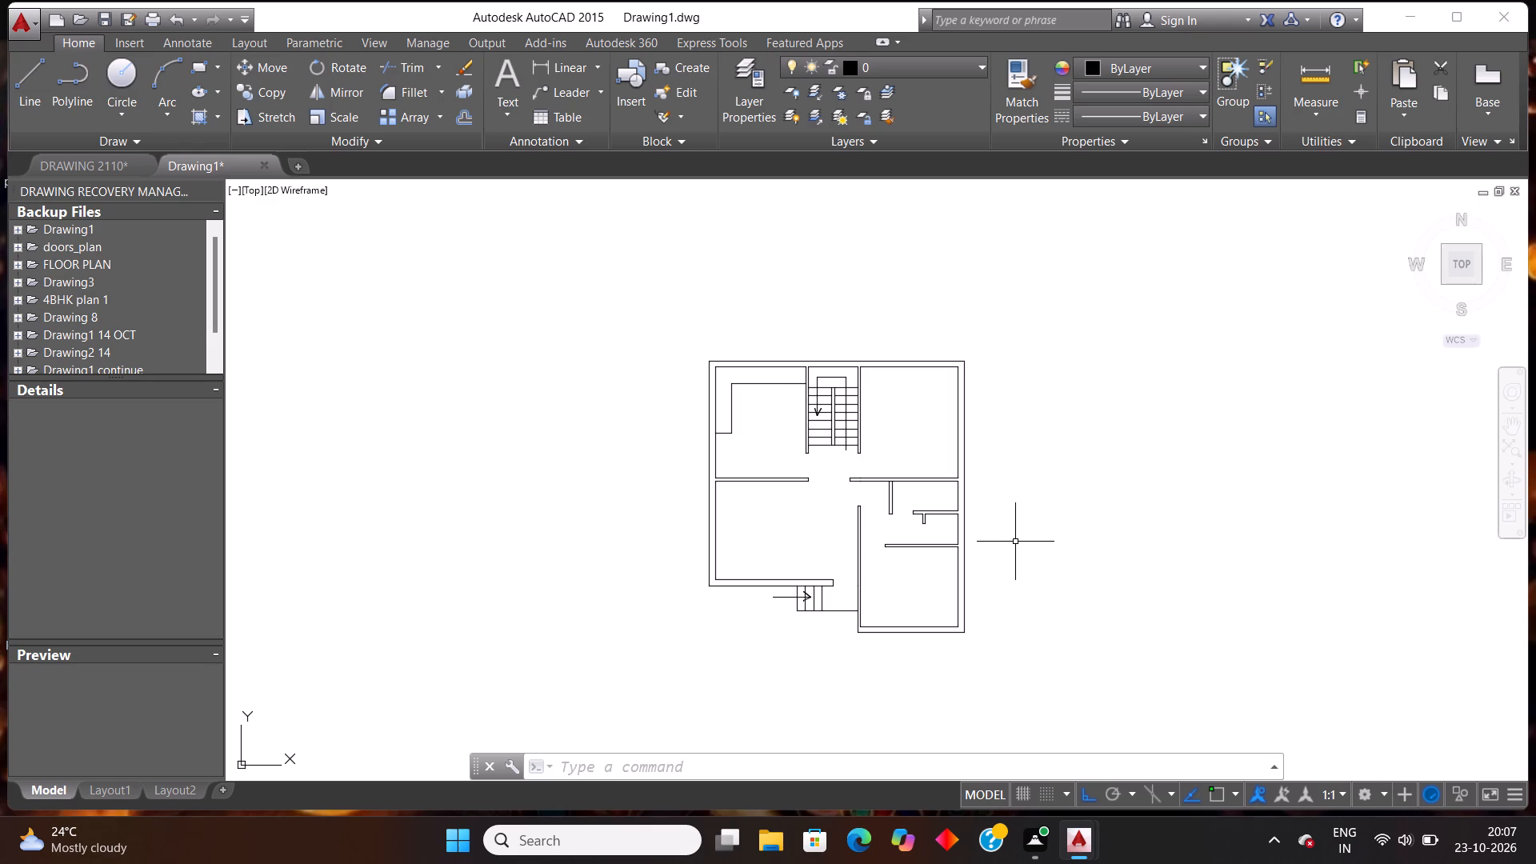
Draw a vertical line crossing the outer top wall of the upper-right room, near its right corner.
scroll(1057, 471, up, 1)
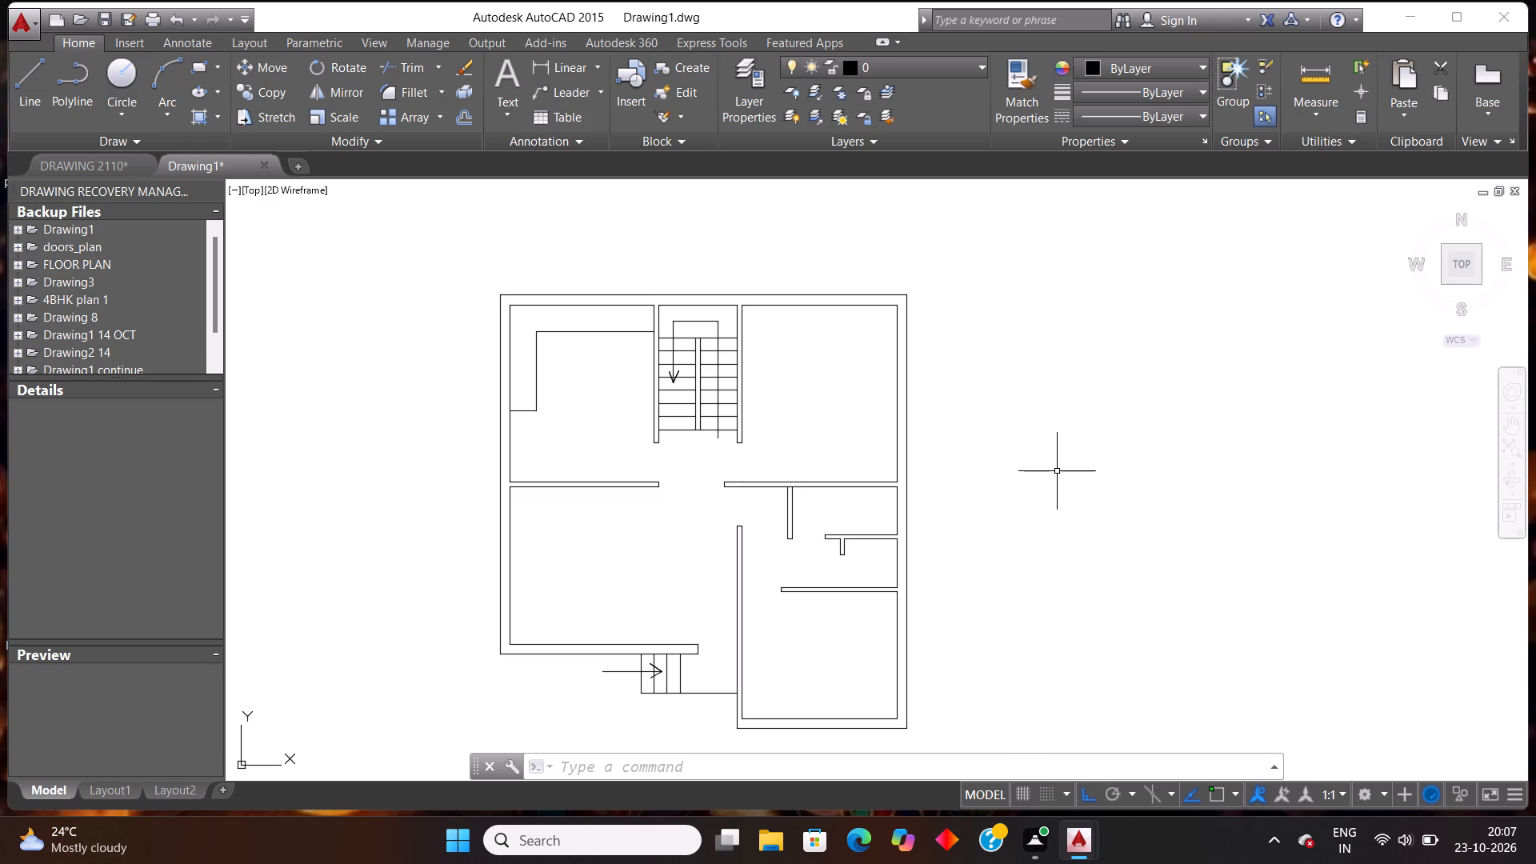
key(l)
key(Return)
scroll(915, 358, up, 1)
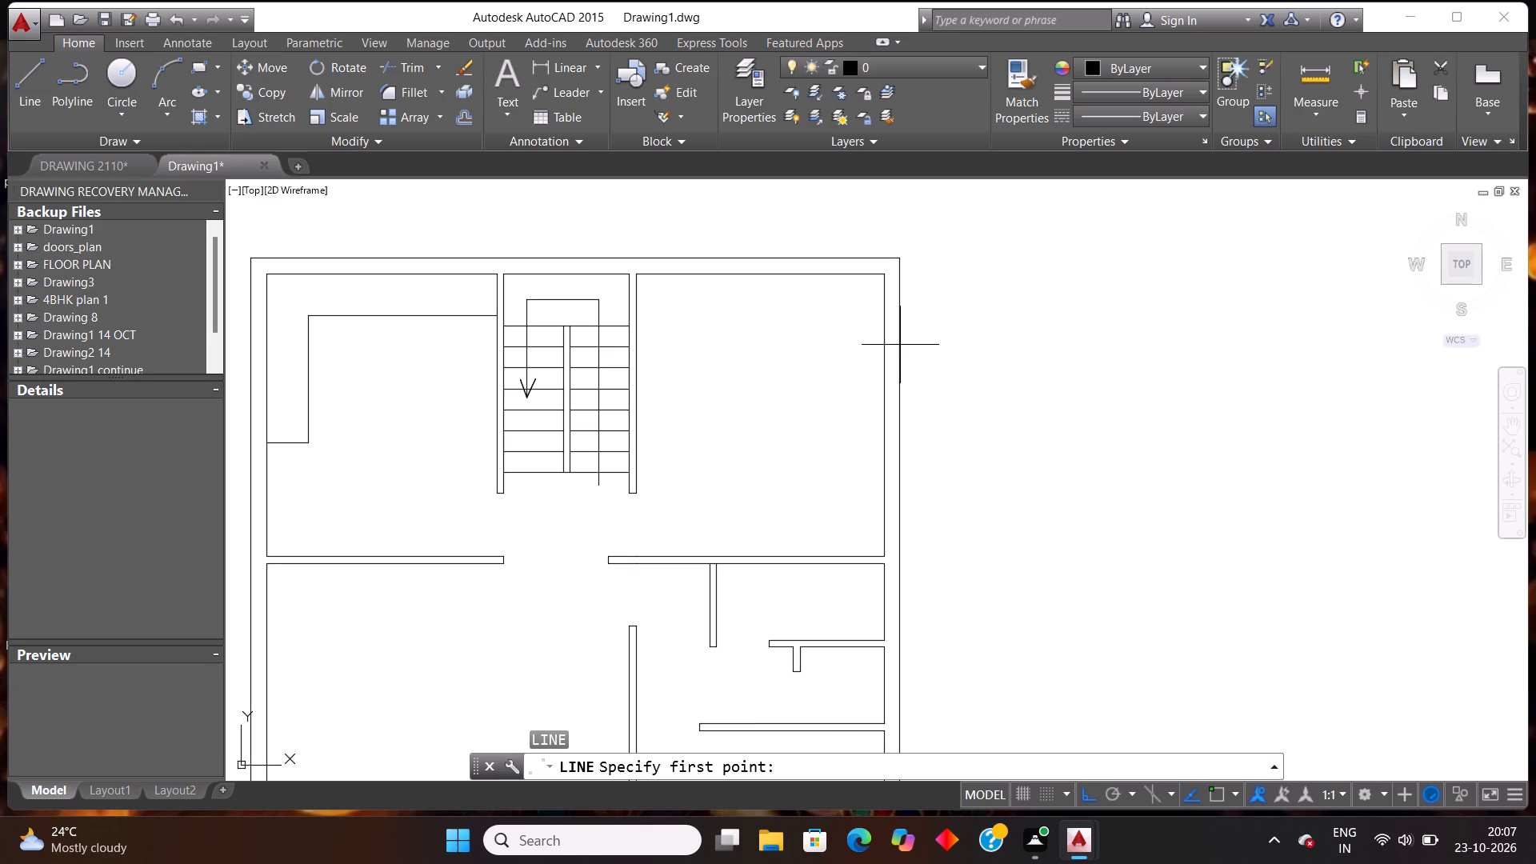
click(828, 318)
click(804, 206)
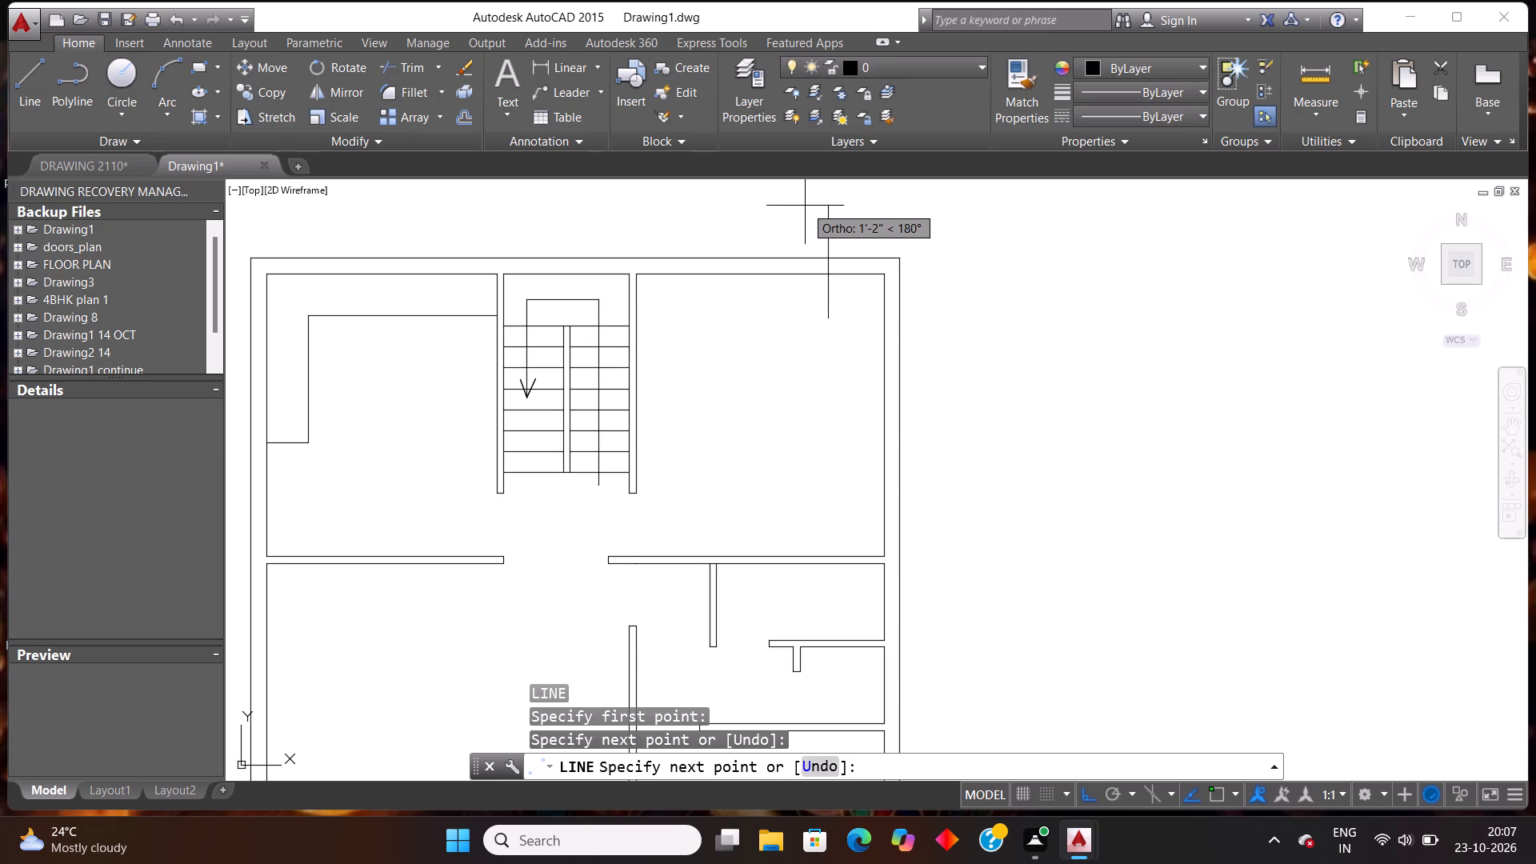
key(Escape)
Offset the vertical line across the upper-right room's top wall 4' to the left.
key(o)
key(f)
key(f)
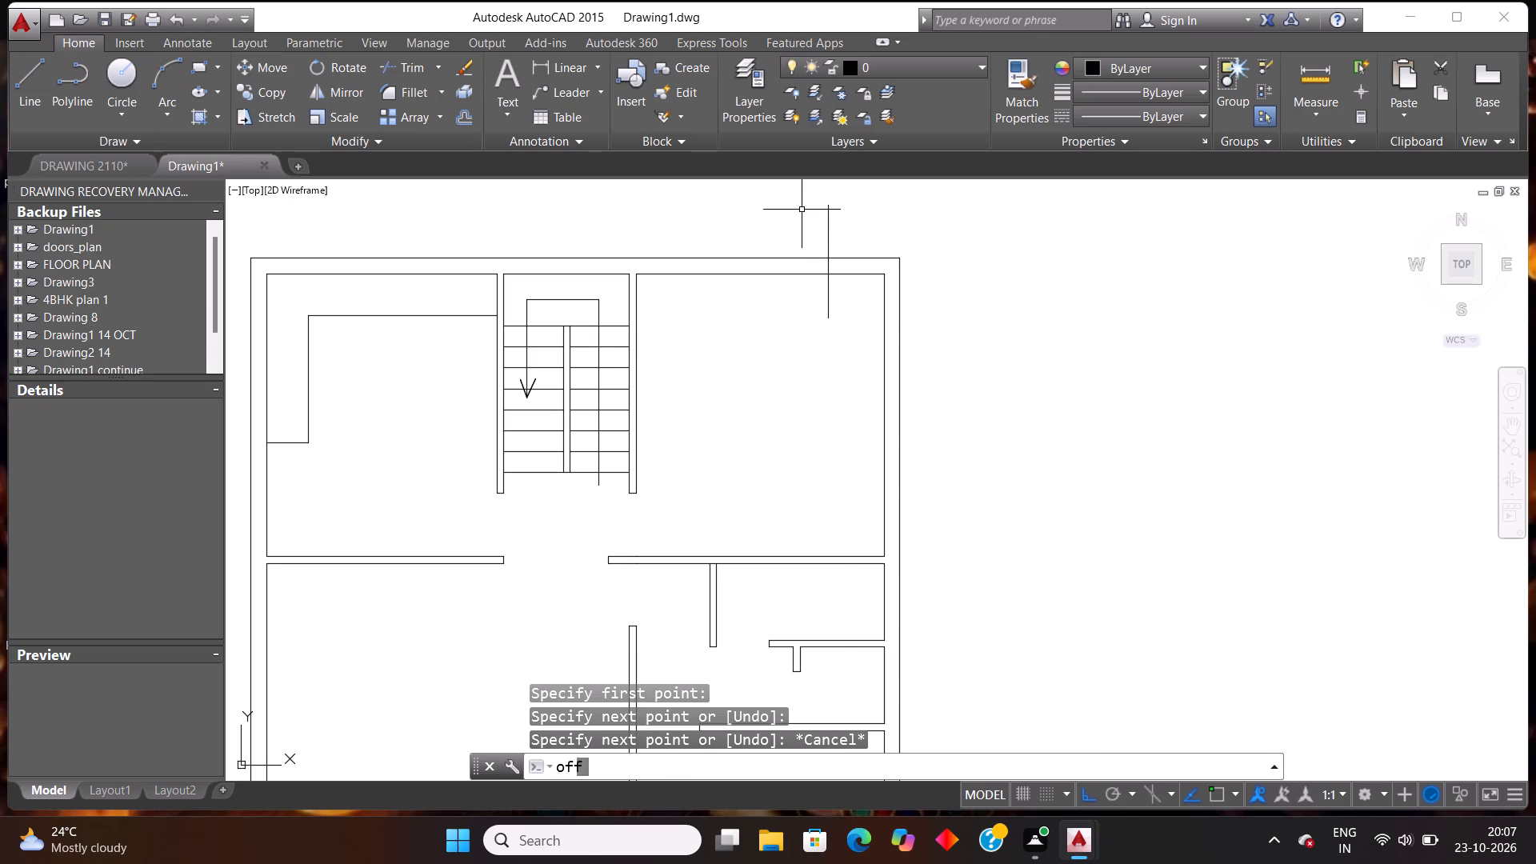
key(Return)
text(4')
key(Return)
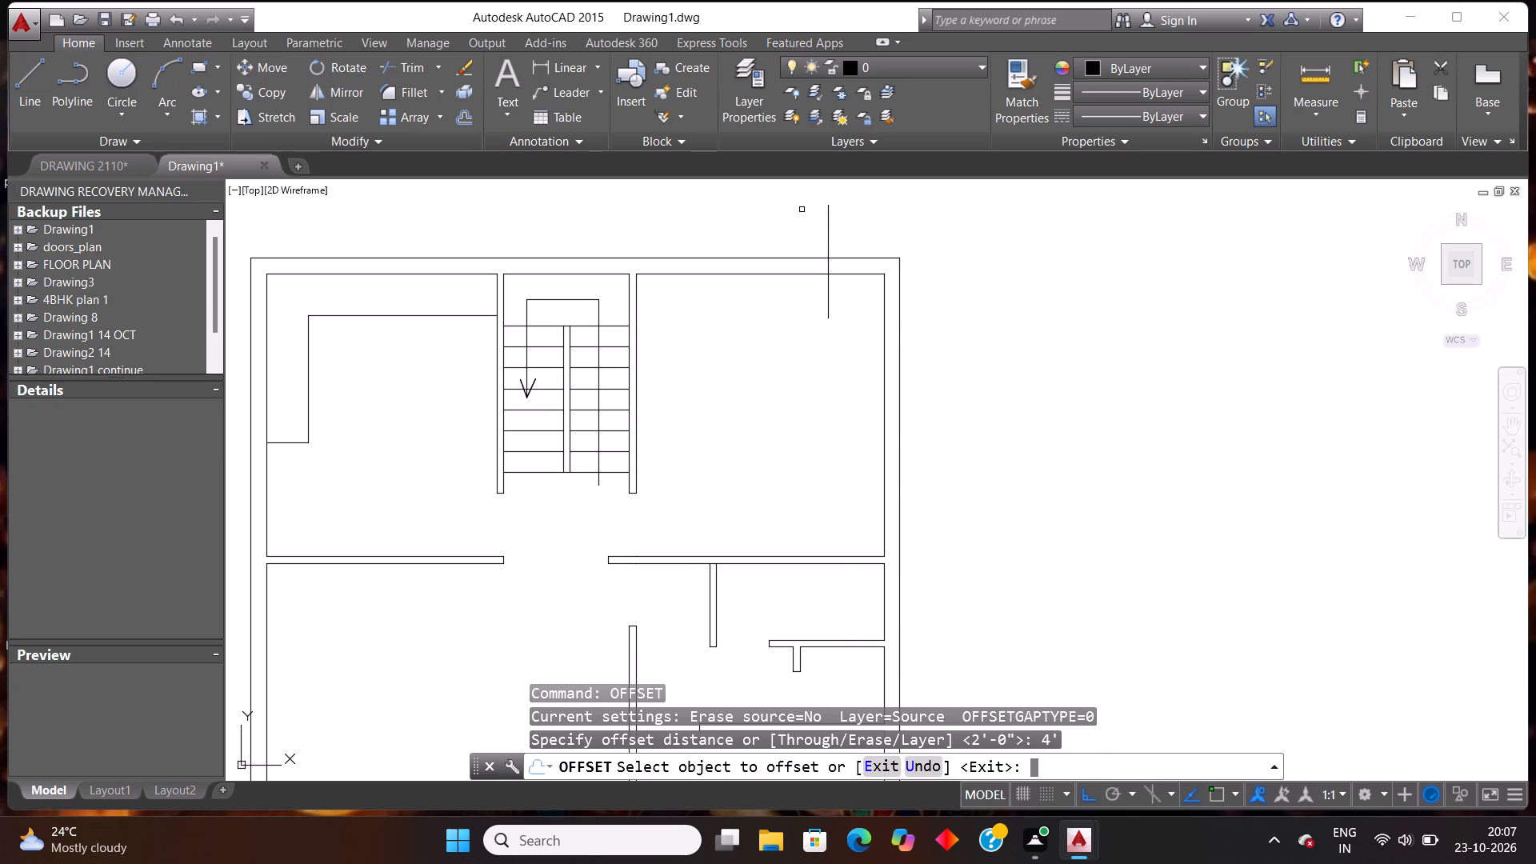
click(827, 210)
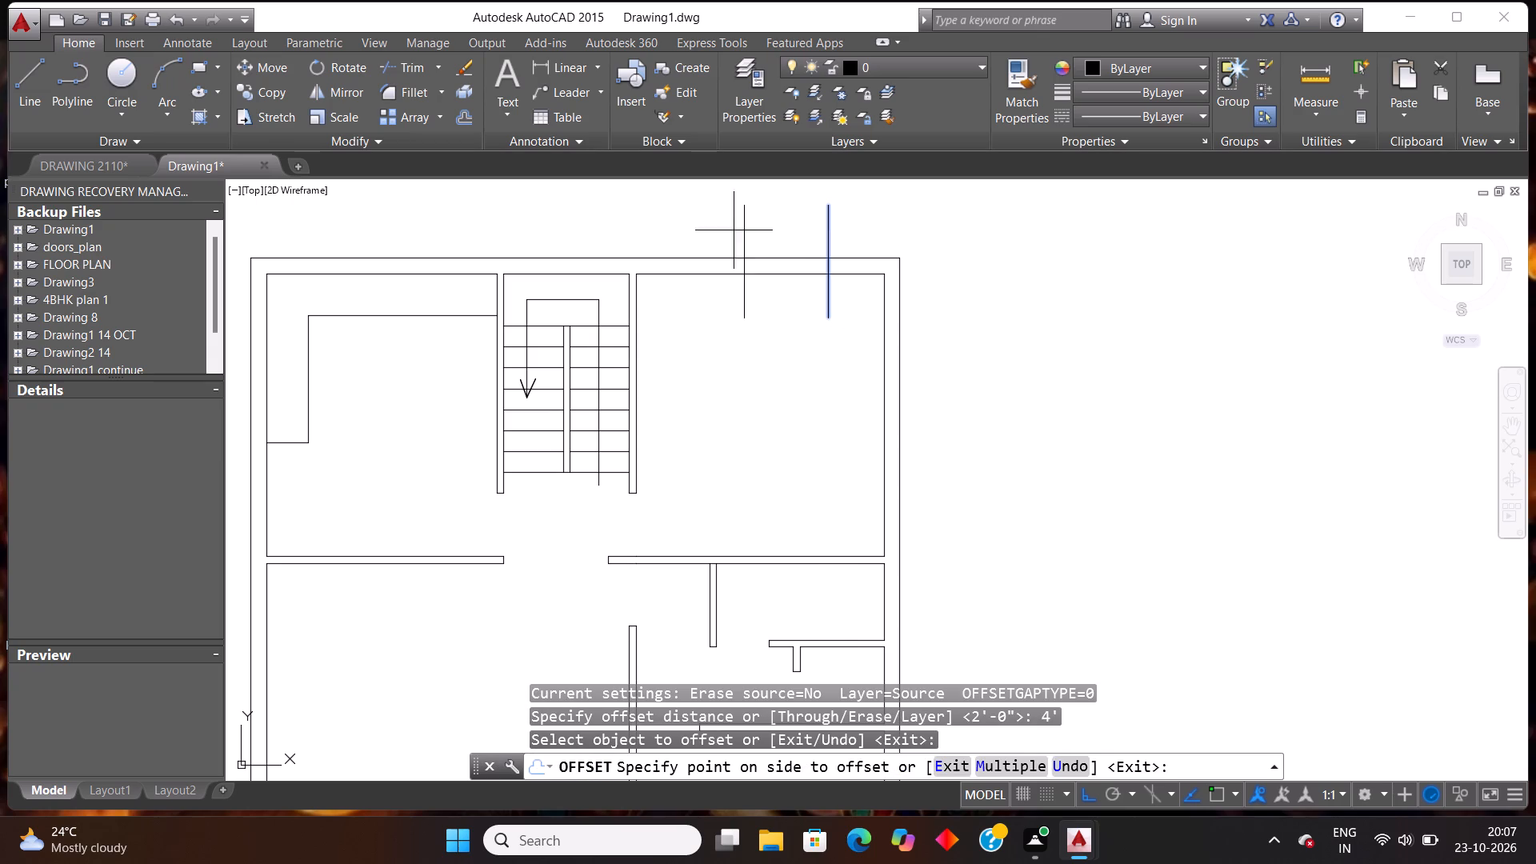
click(657, 232)
key(Escape)
Trim the wall between the two vertical lines and their overhanging ends, leaving a 4' opening in the upper-right room's top wall.
text(tr)
key(Return)
key(Return)
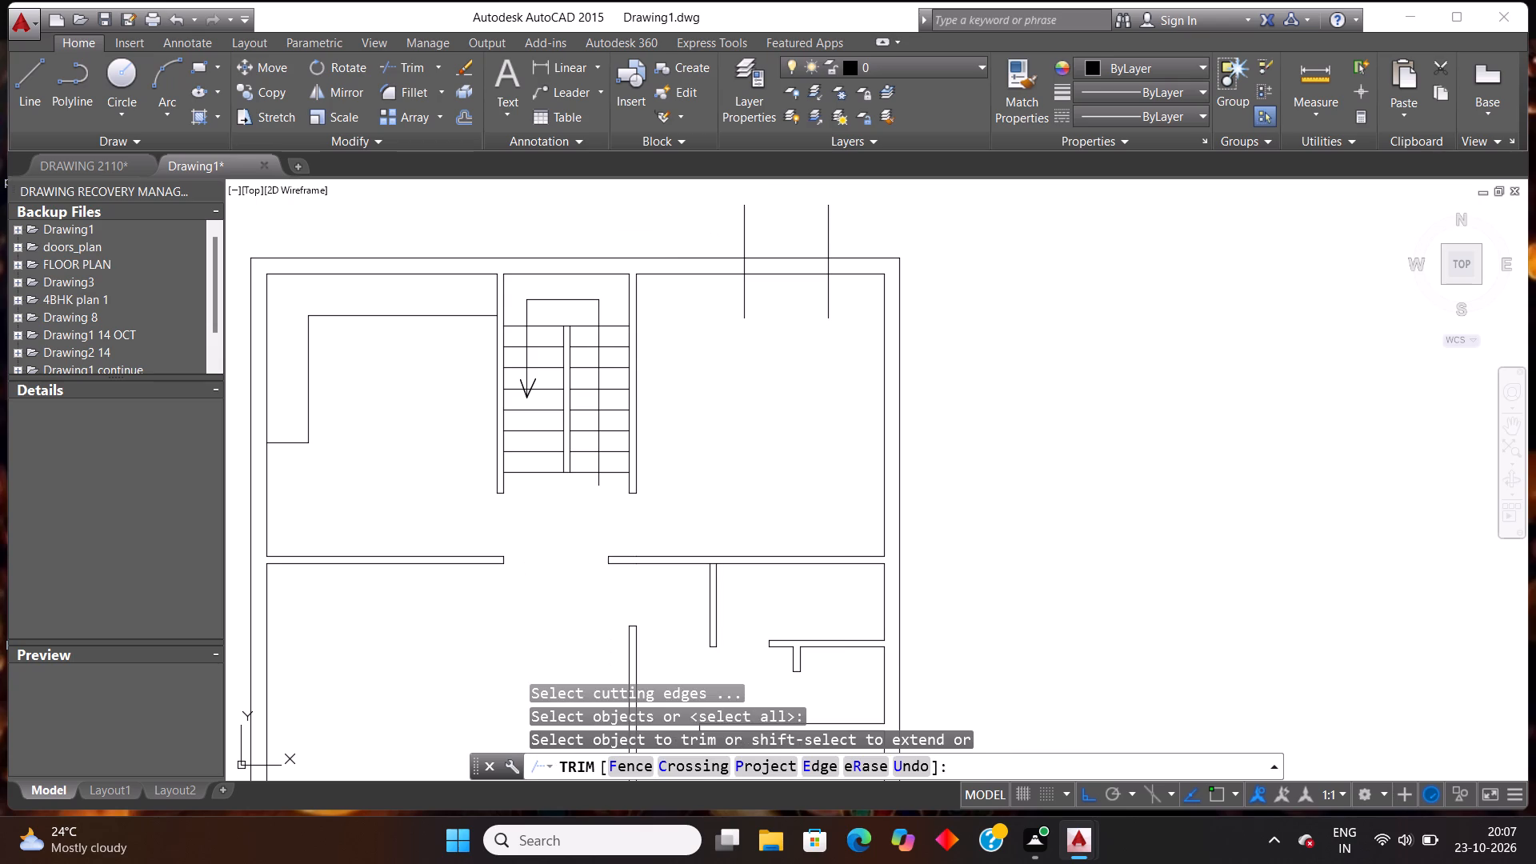
drag(801, 298, 802, 290)
click(786, 212)
click(719, 197)
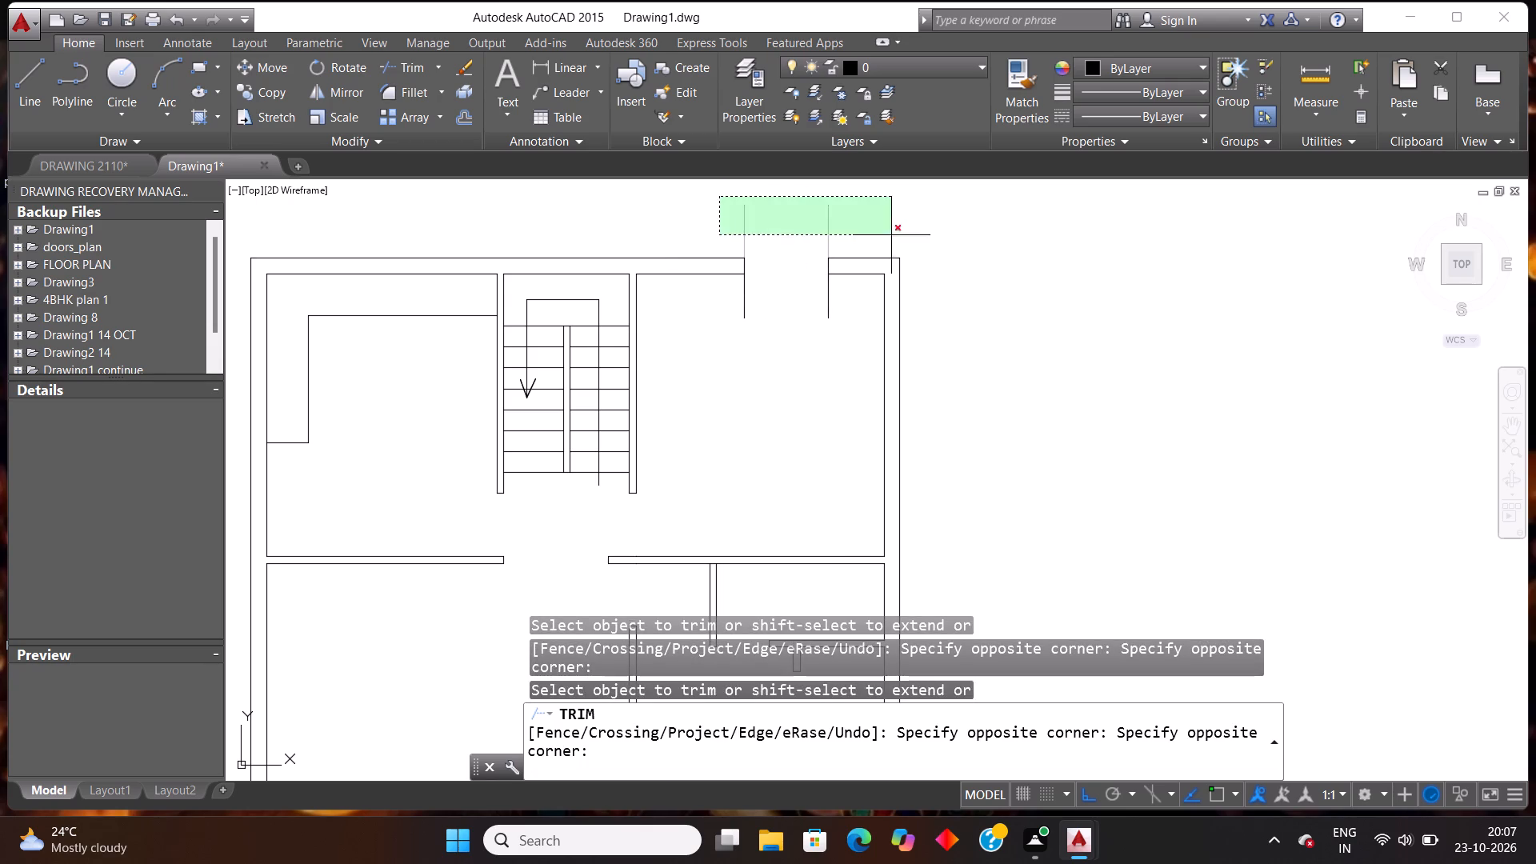
click(902, 235)
click(852, 310)
click(712, 320)
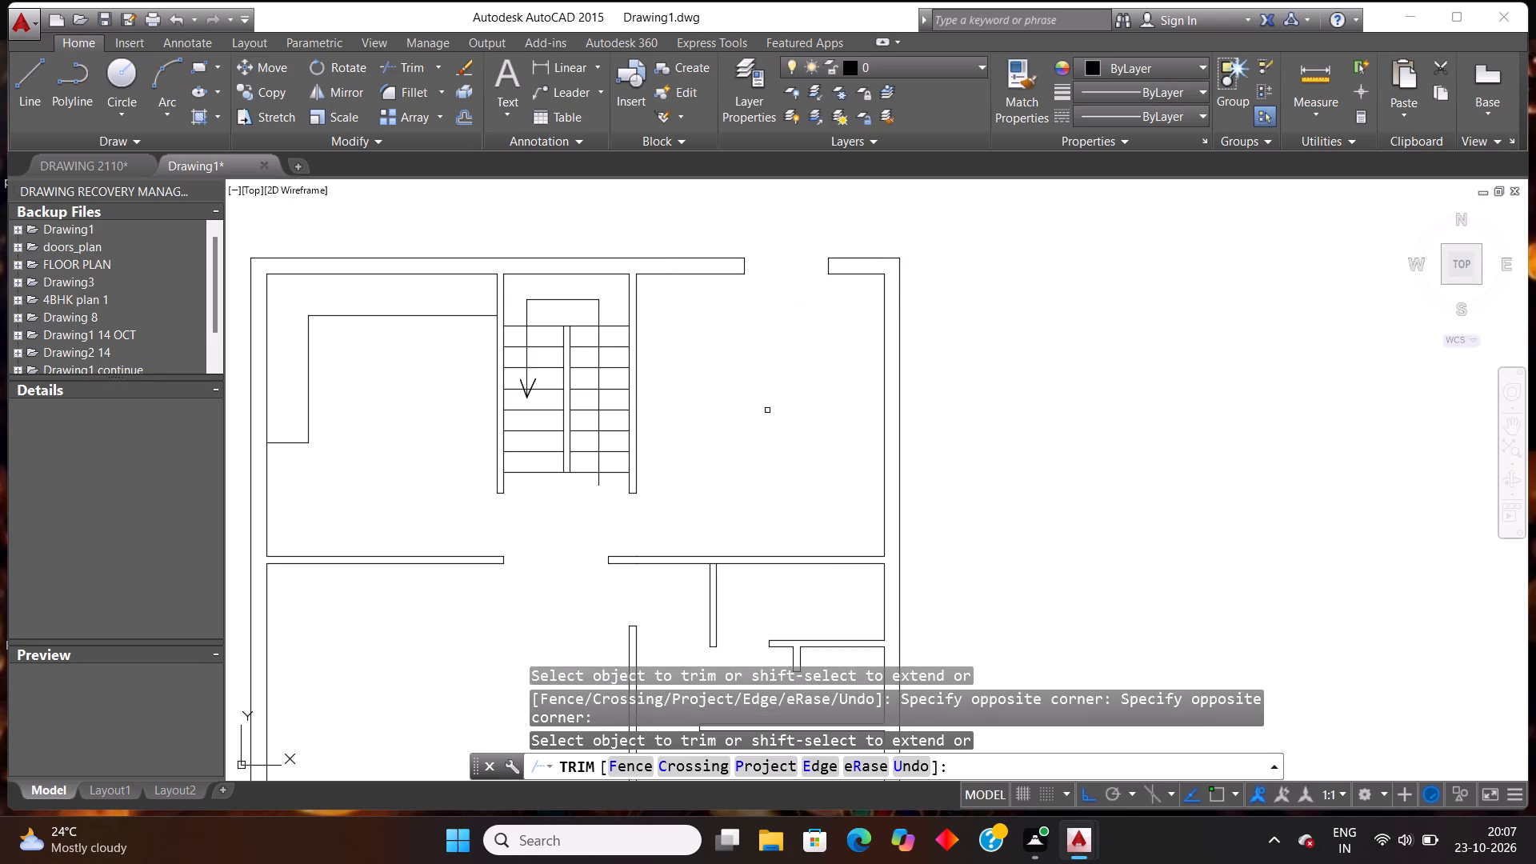
scroll(839, 438, down, 2)
key(Escape)
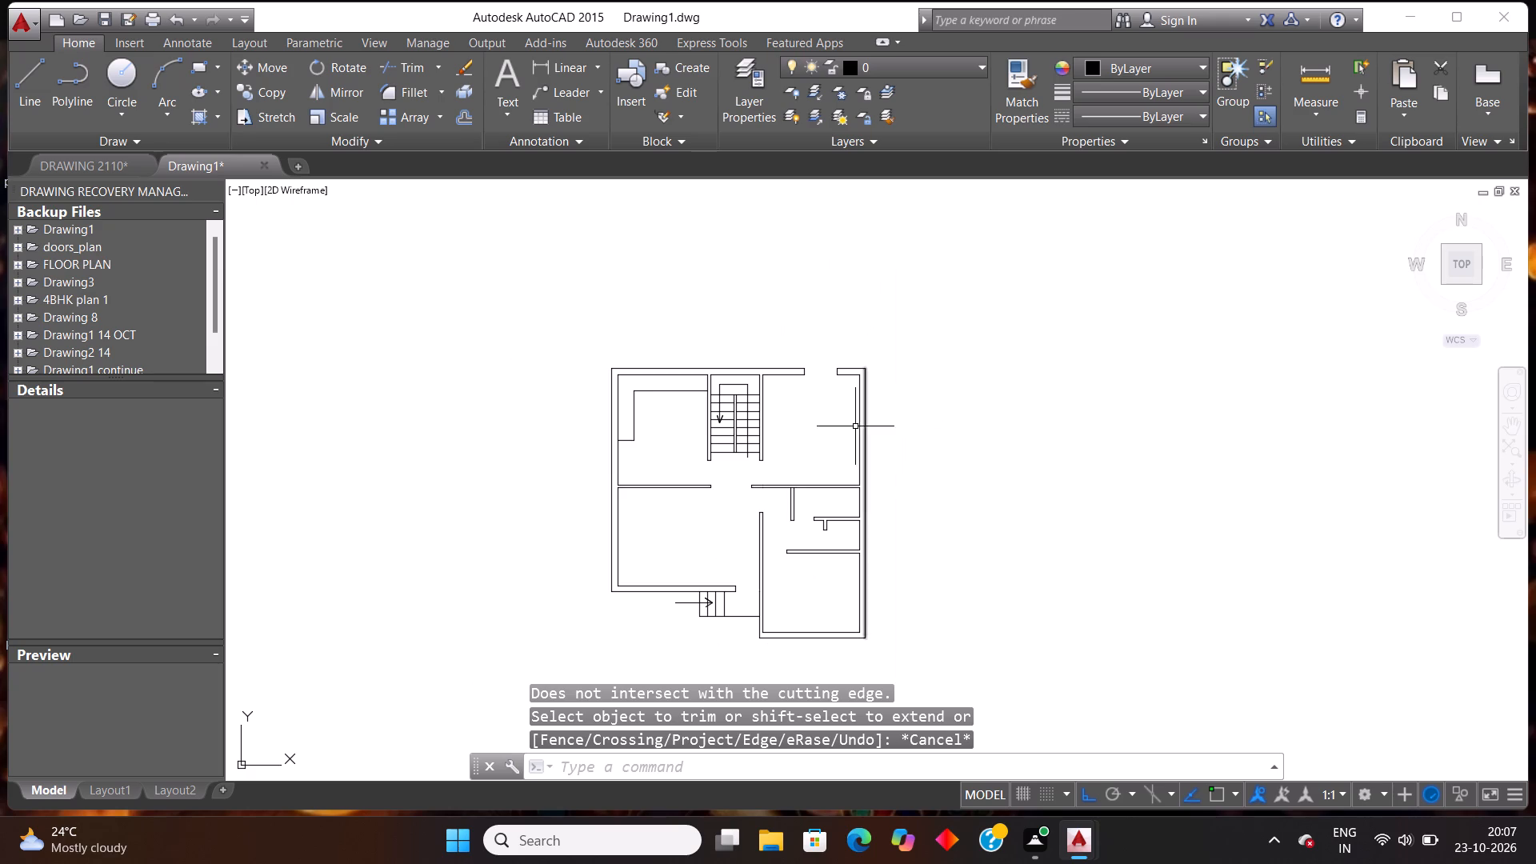
Draw a horizontal line crossing the outer left wall of the upper-left room, just below the end of the L-shaped strip.
scroll(629, 446, down, 1)
scroll(617, 448, up, 2)
key(l)
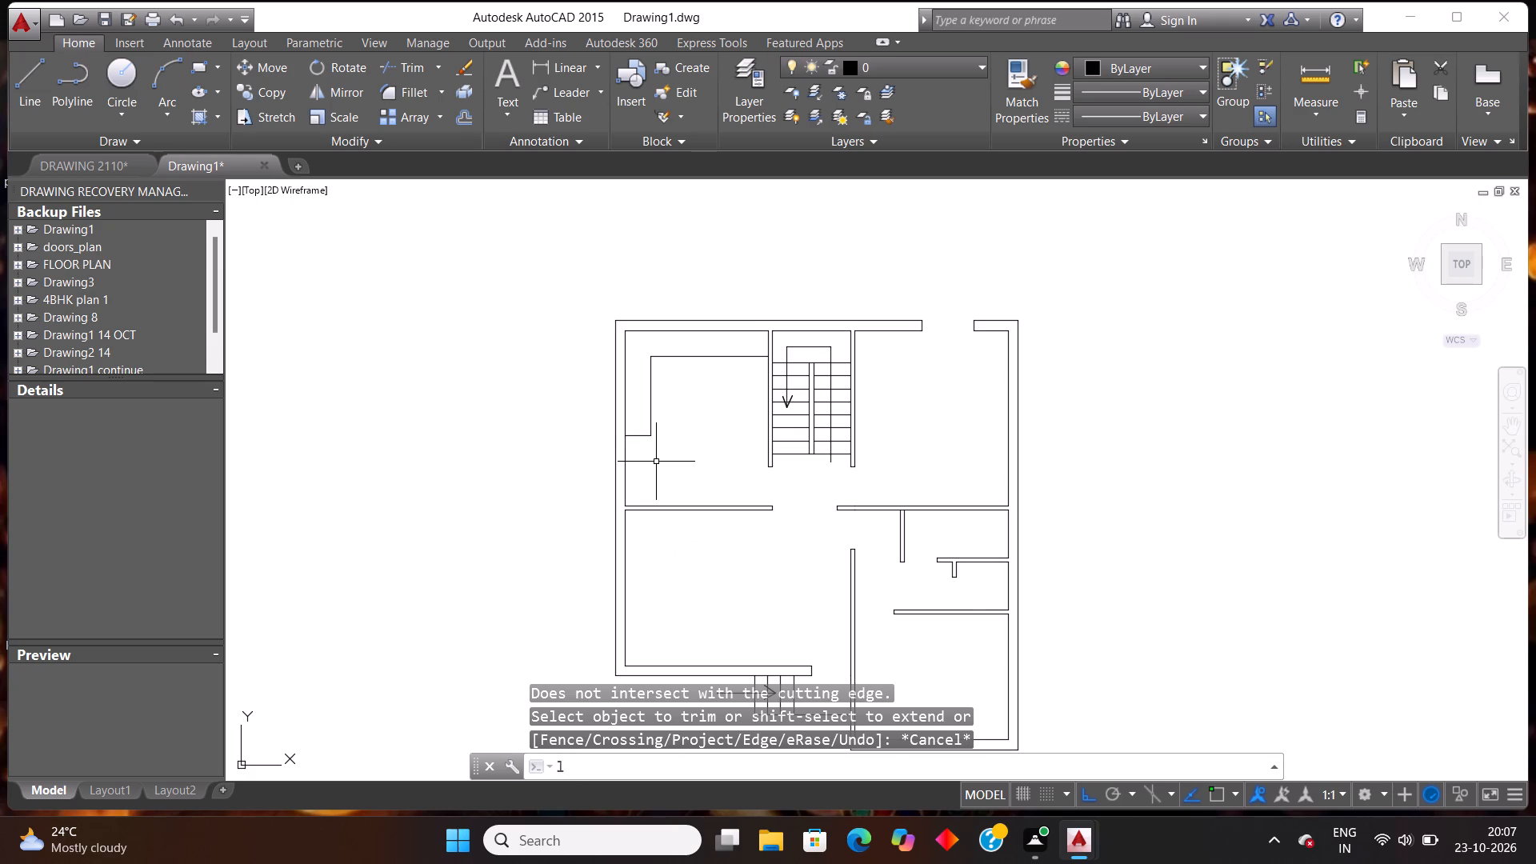
key(Return)
scroll(657, 462, up, 3)
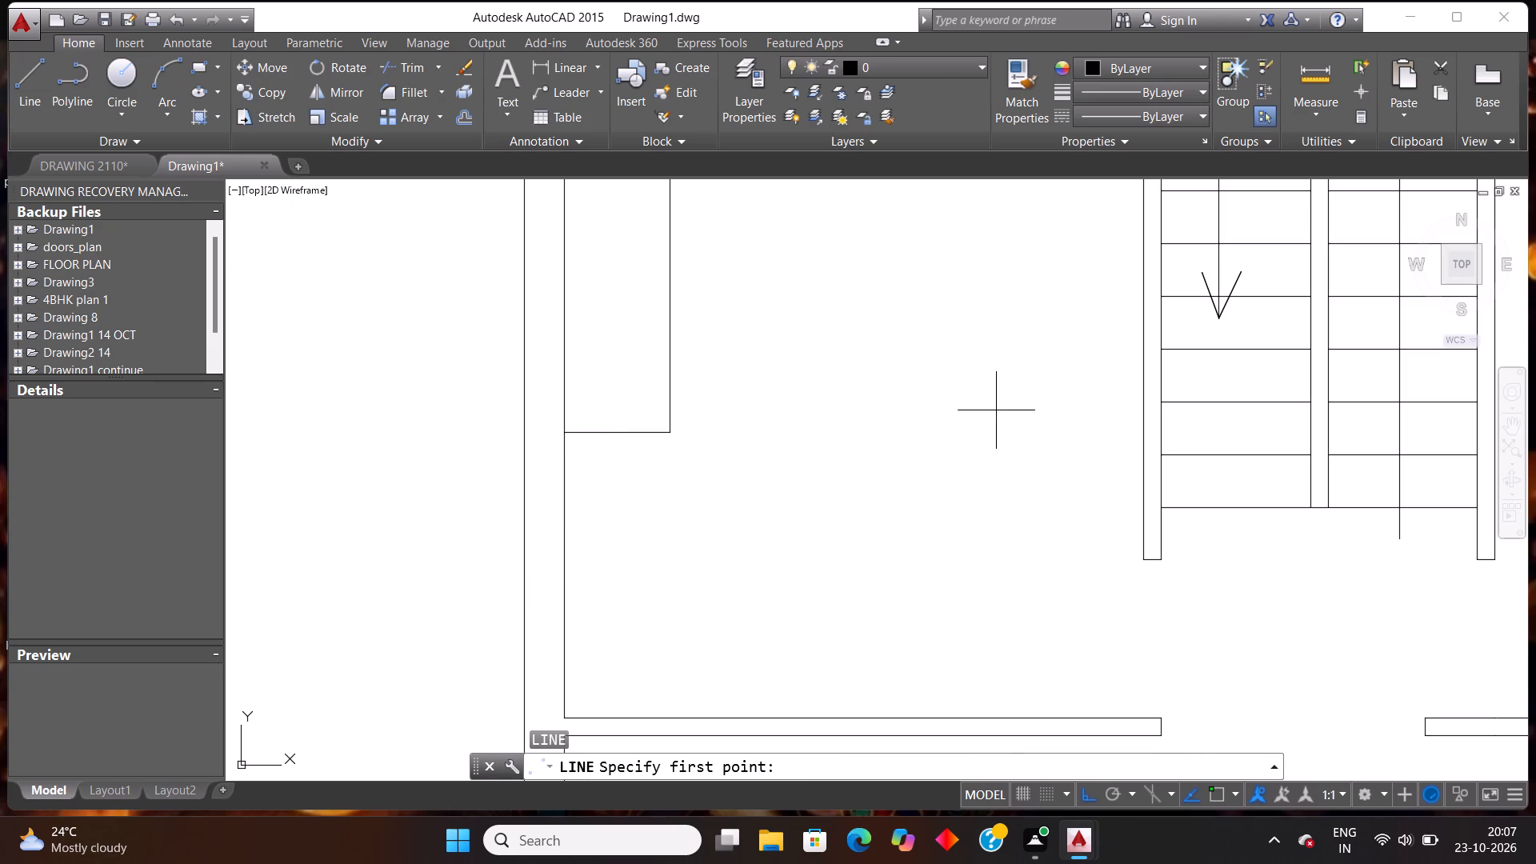
click(598, 462)
click(483, 497)
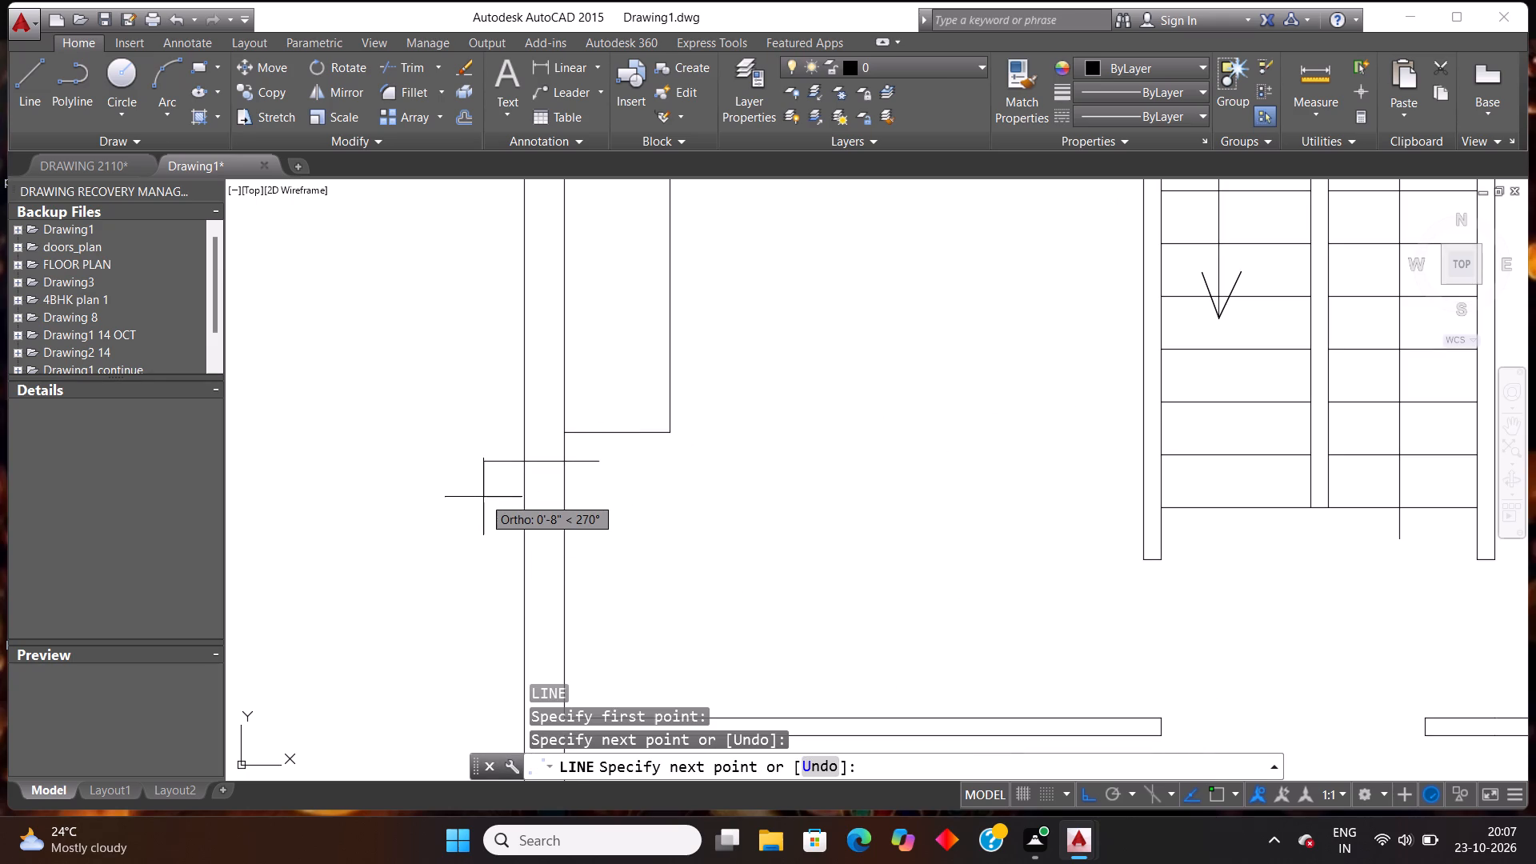
key(Escape)
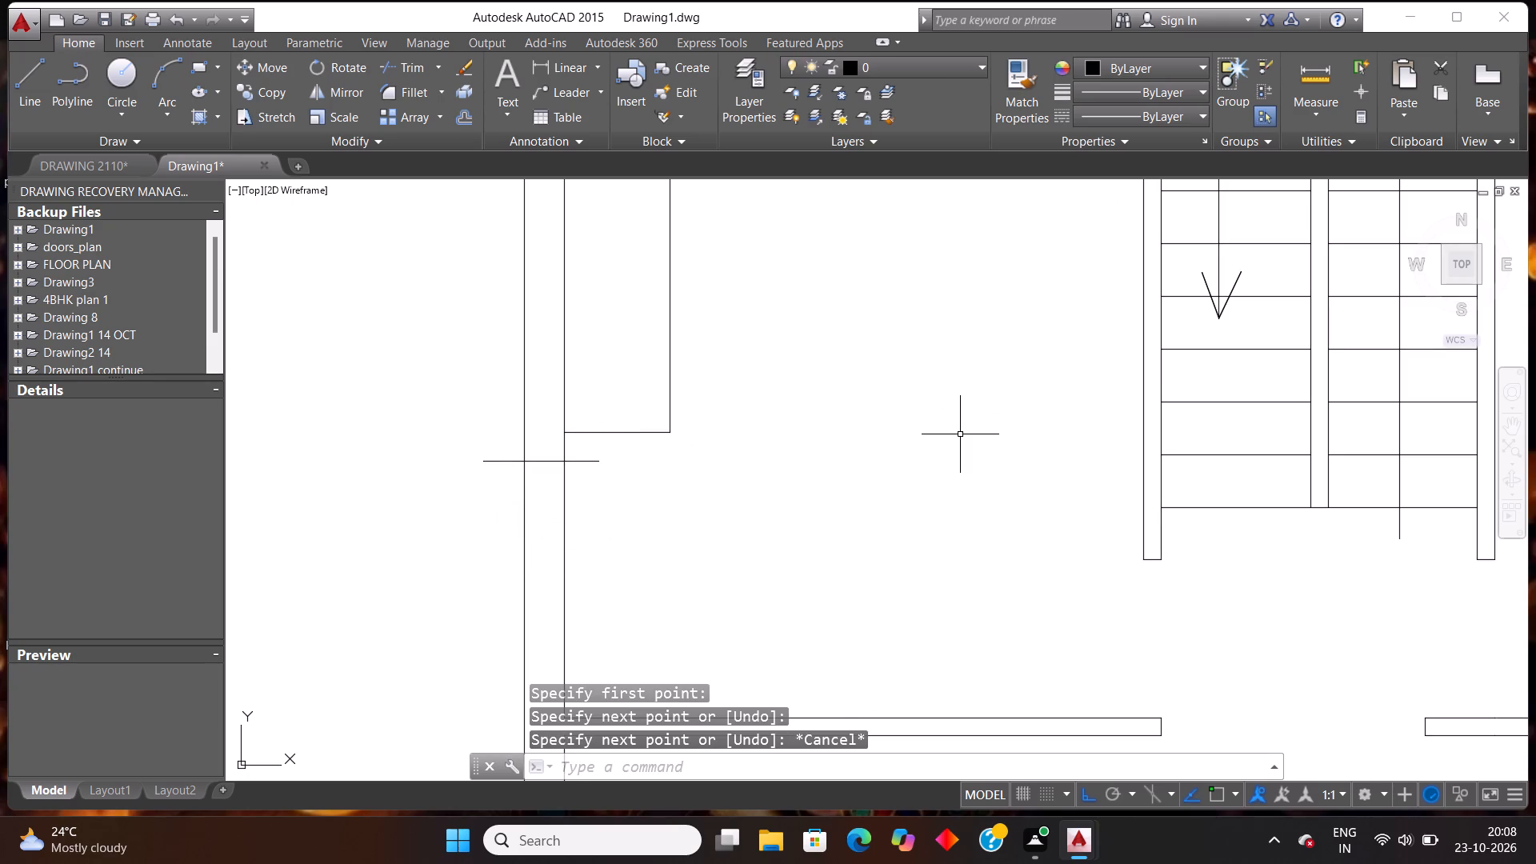
Offset the horizontal line across the upper-left room's left wall 4' upward.
key(o)
key(f)
key(f)
key(Return)
text(4')
key(Return)
scroll(973, 430, down, 2)
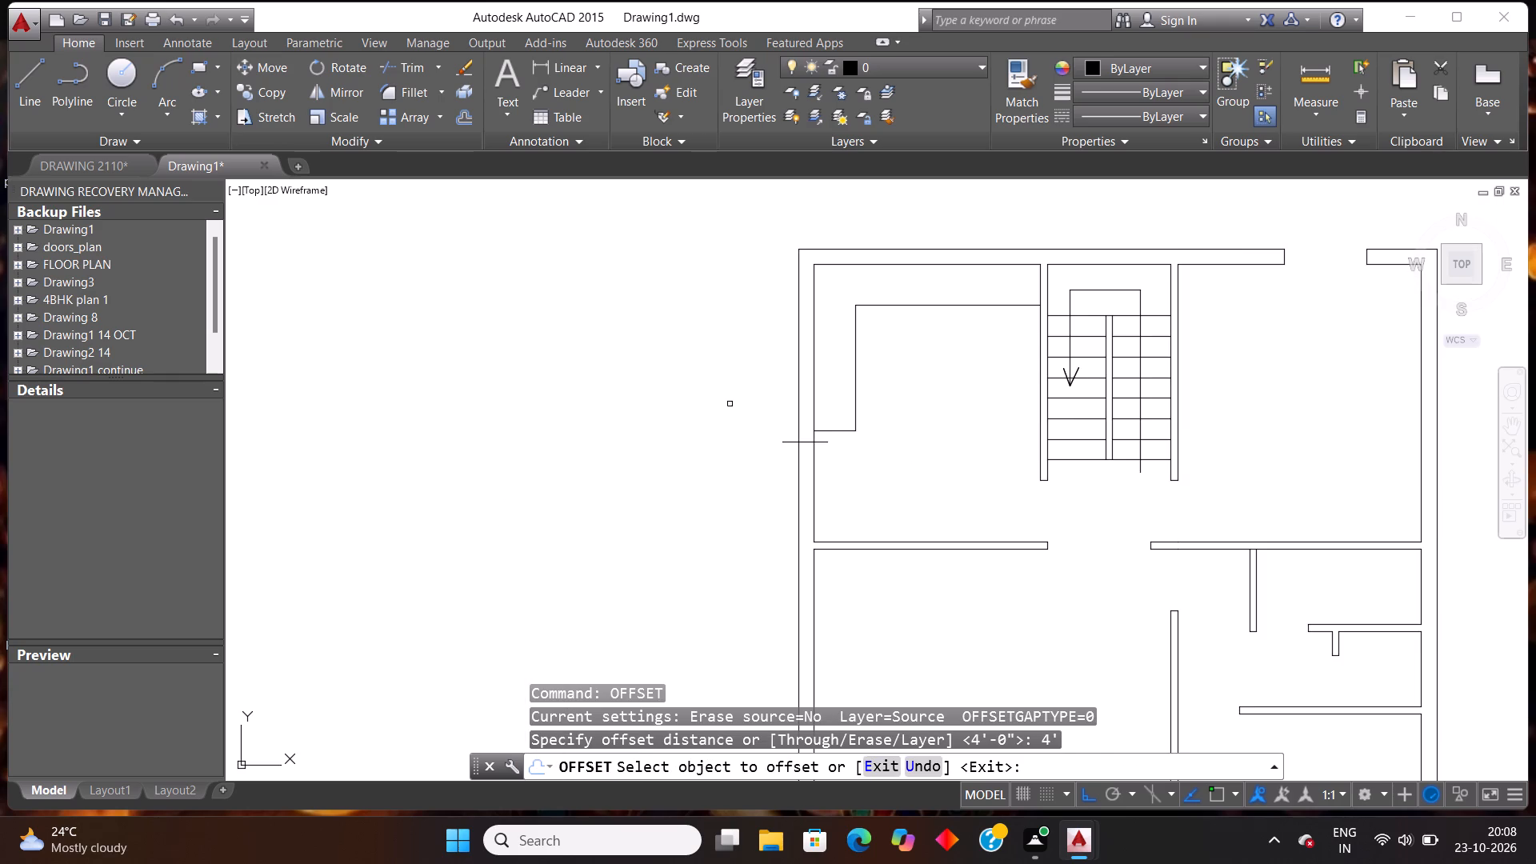
scroll(721, 402, up, 1)
click(819, 467)
click(762, 274)
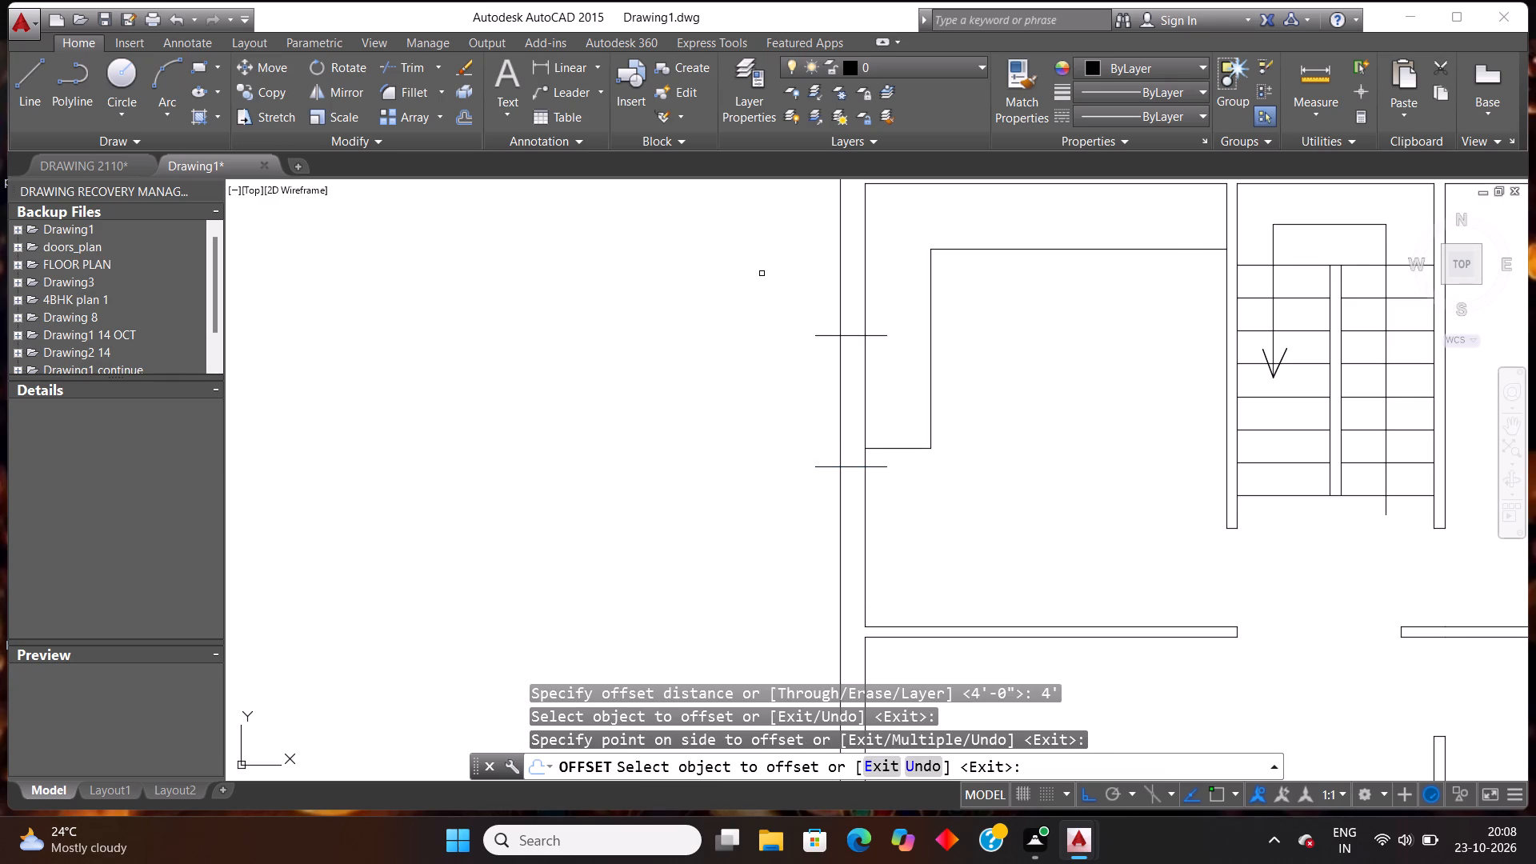
key(Escape)
key(Escape)
Trim the wall between the two horizontal lines and their overhanging ends, leaving a 4' opening in the upper-left room's left wall.
text(tr)
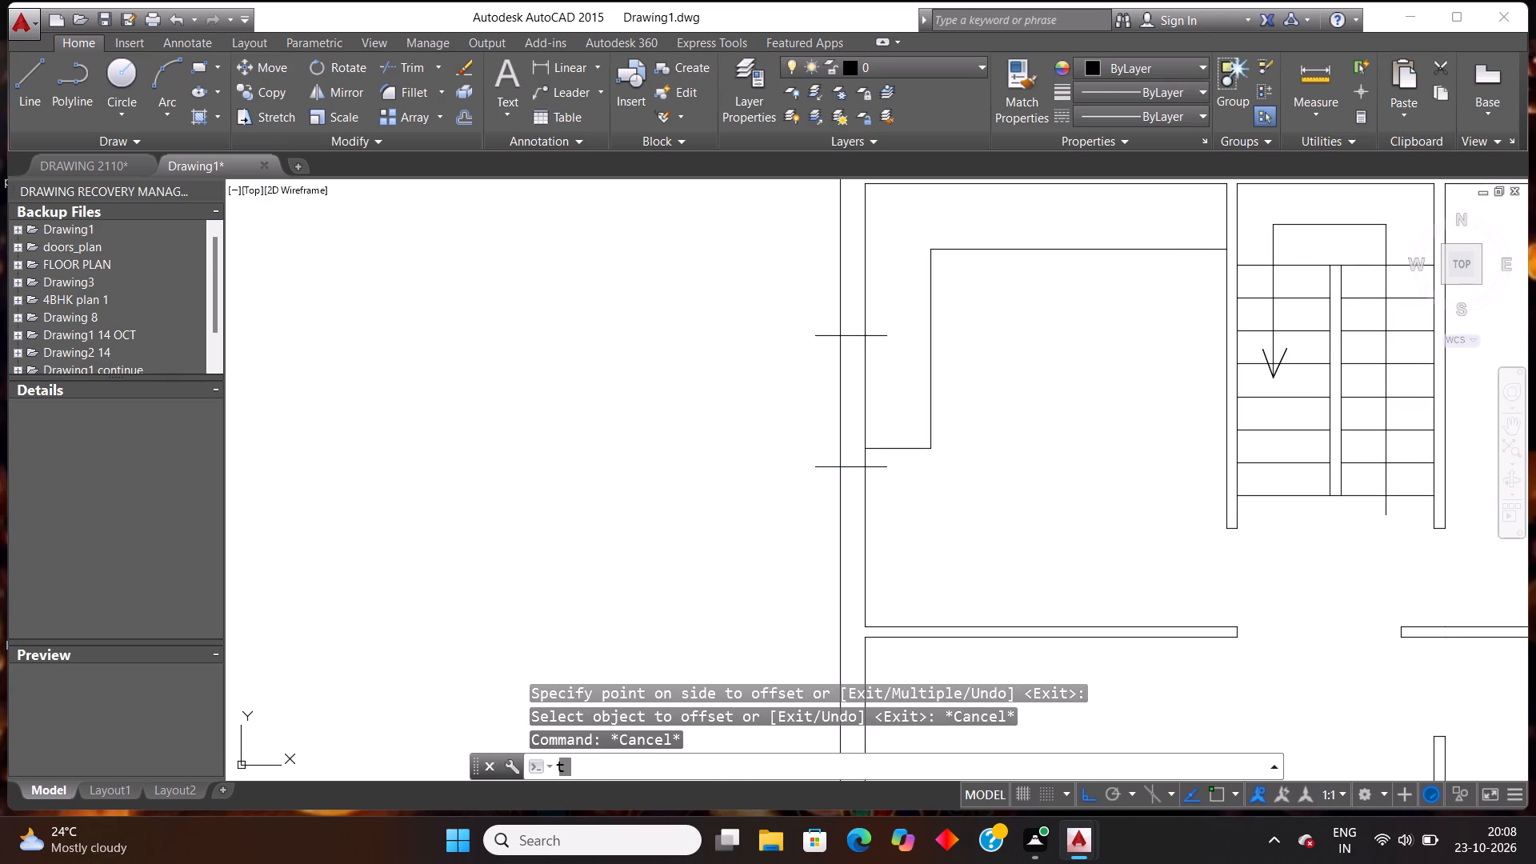
key(Return)
key(Return)
click(893, 394)
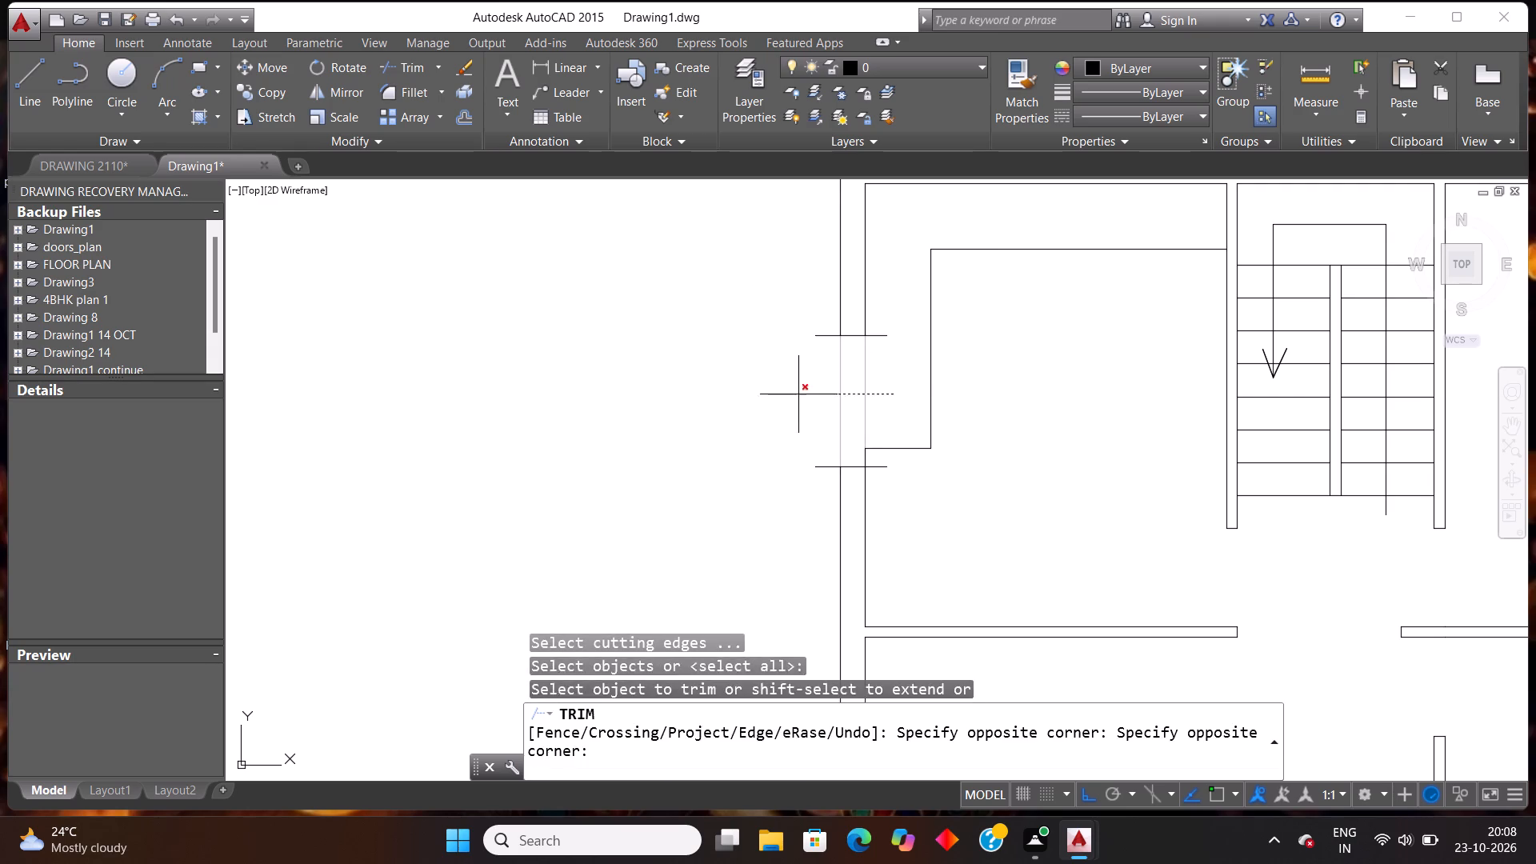
click(796, 394)
drag(886, 370, 872, 376)
click(703, 414)
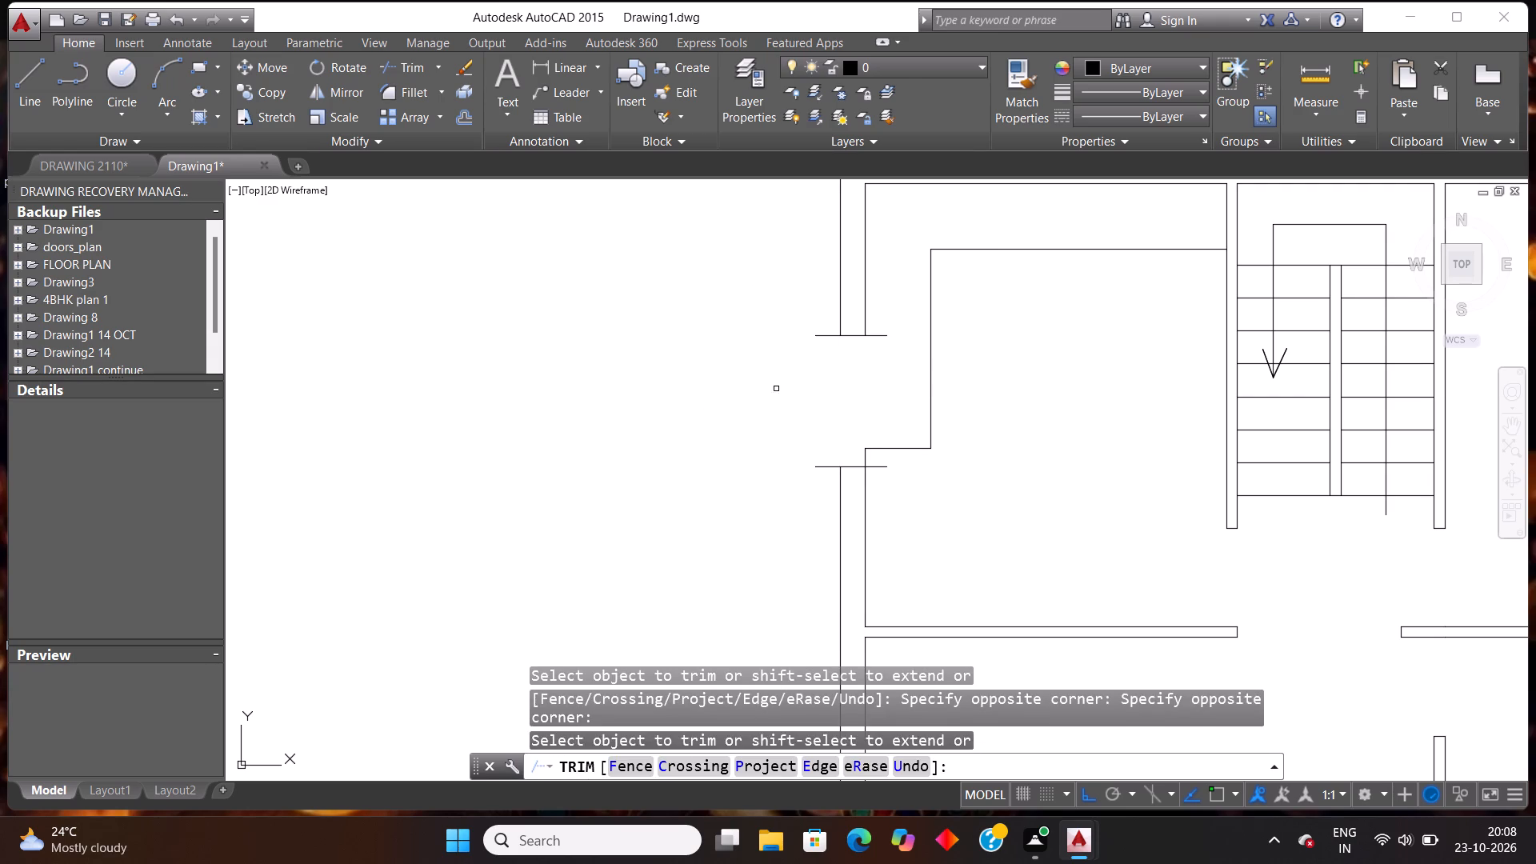
click(764, 312)
click(829, 497)
click(881, 487)
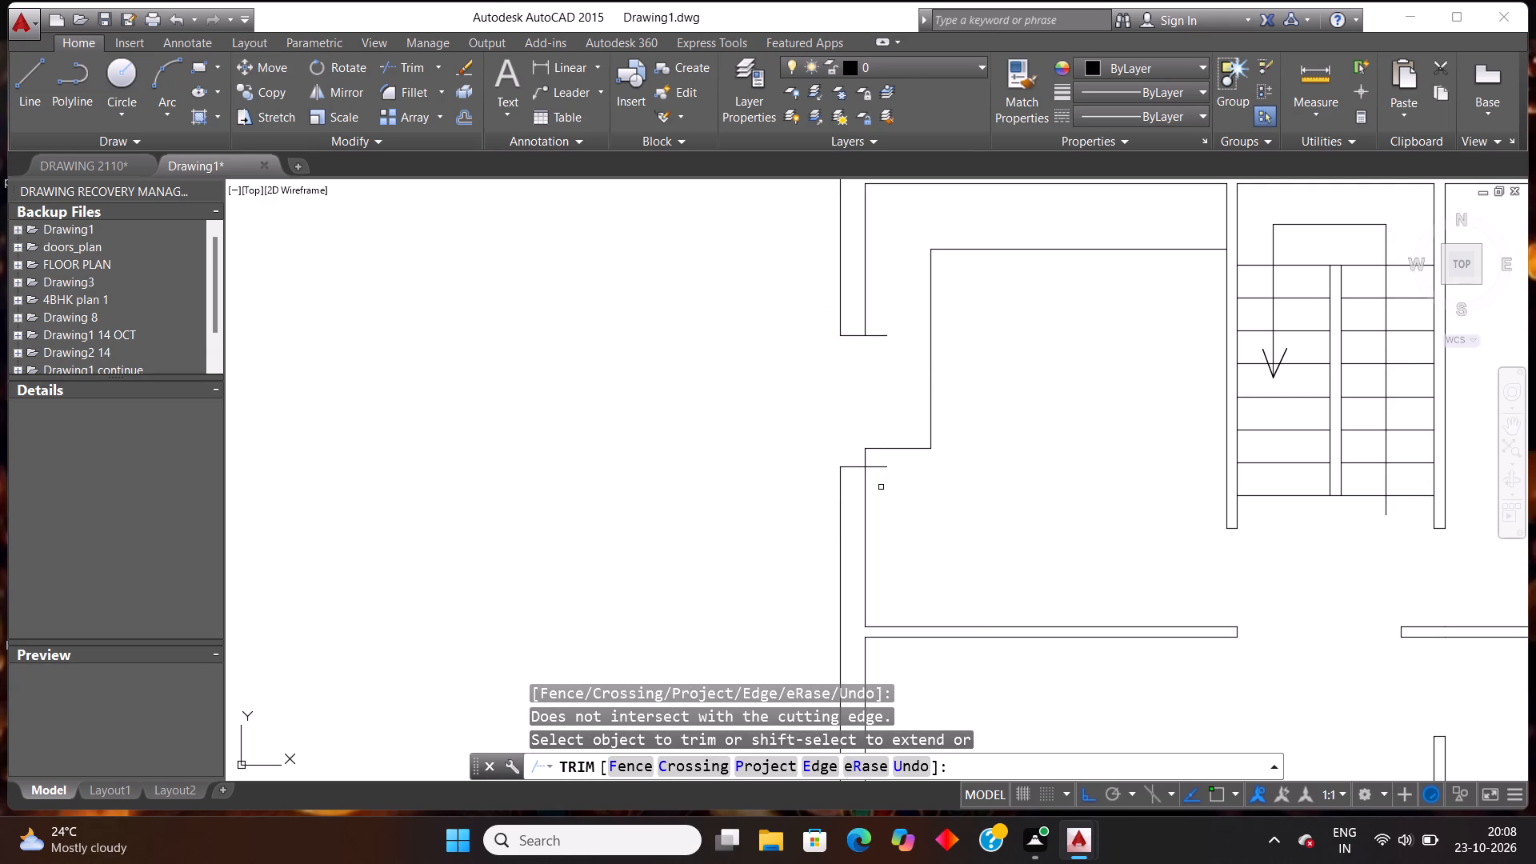
click(875, 307)
scroll(925, 402, down, 2)
scroll(970, 454, down, 1)
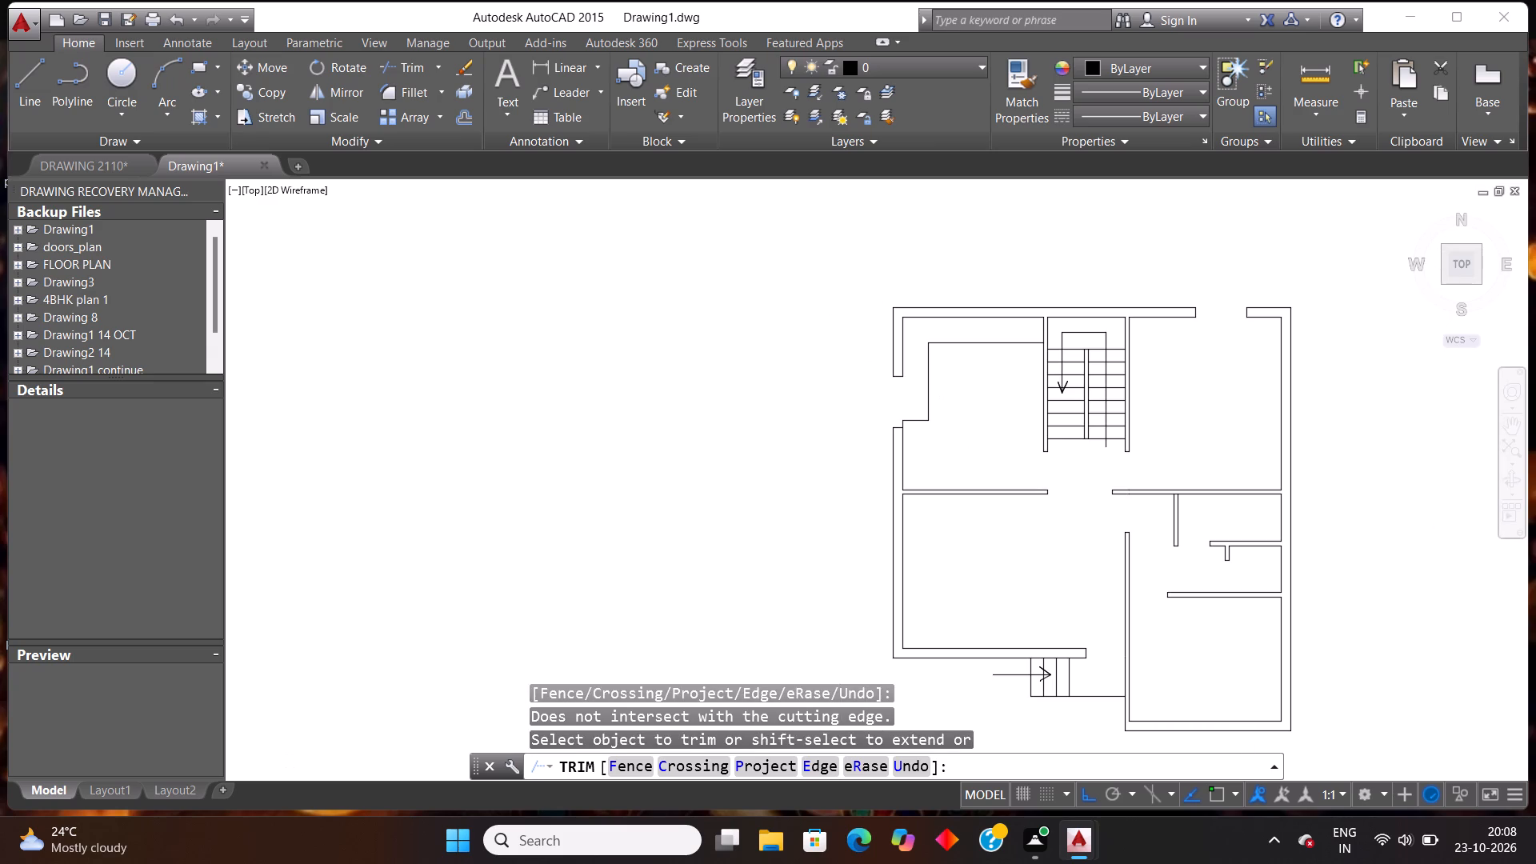
key(Escape)
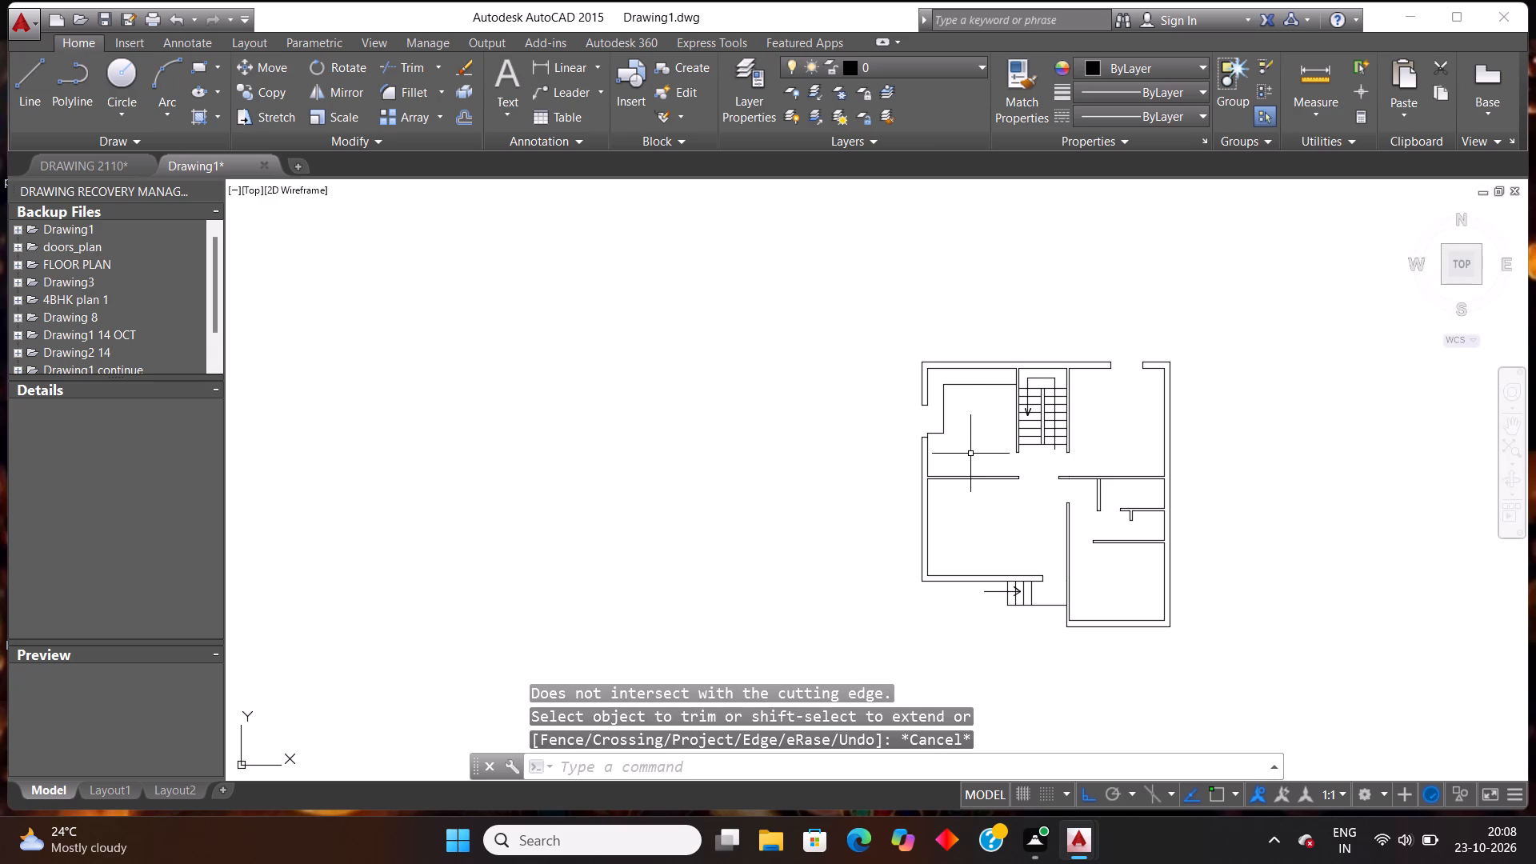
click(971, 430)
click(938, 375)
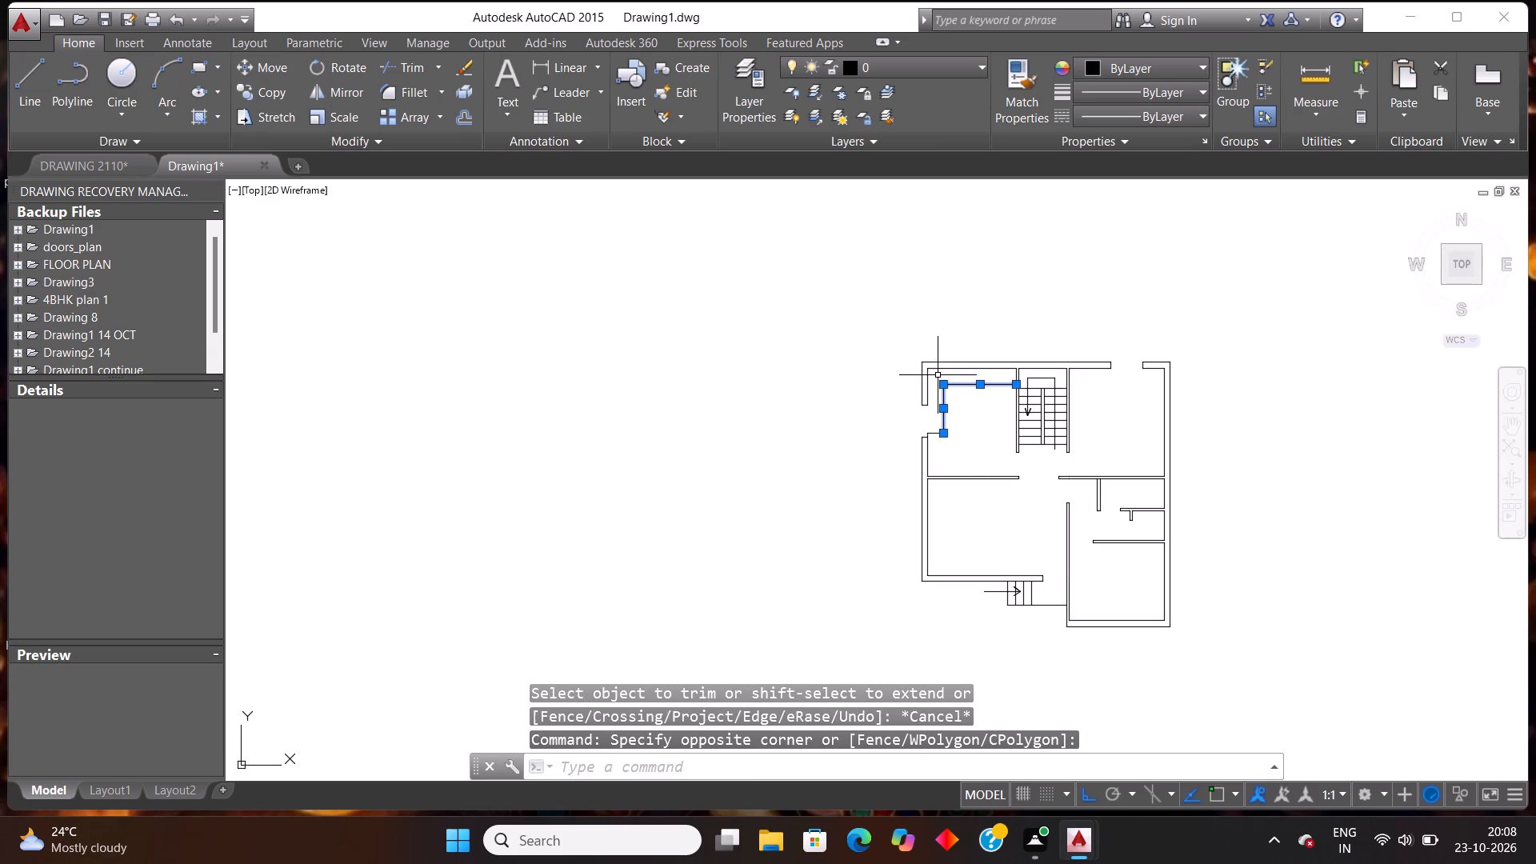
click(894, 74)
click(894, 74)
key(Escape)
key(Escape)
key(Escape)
Draw a horizontal line crossing the outer left wall of the lower-left room, a little below the partition.
scroll(1040, 511, down, 2)
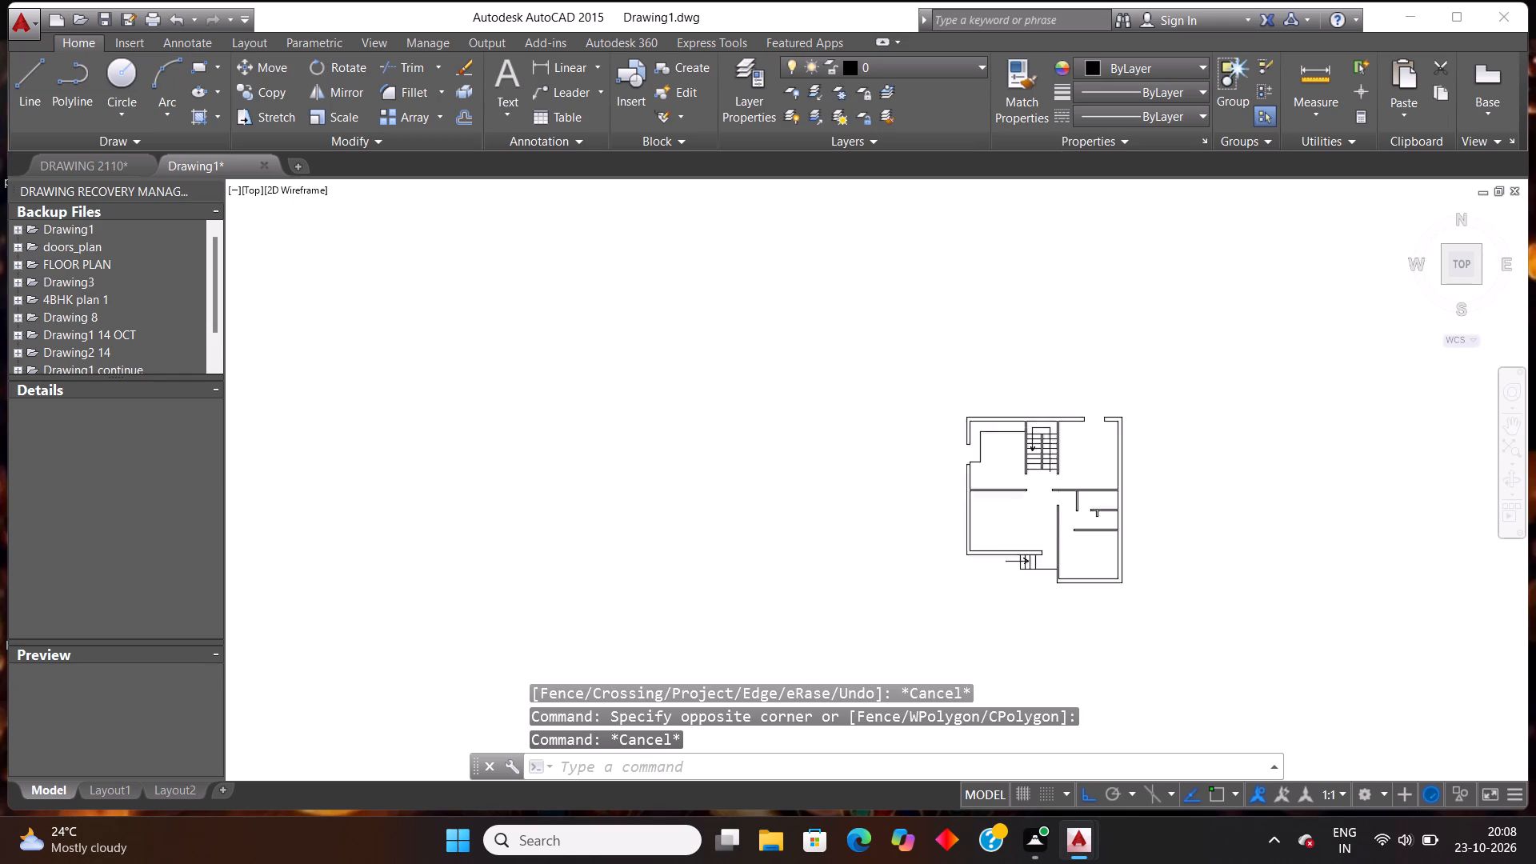
scroll(1090, 551, up, 1)
key(l)
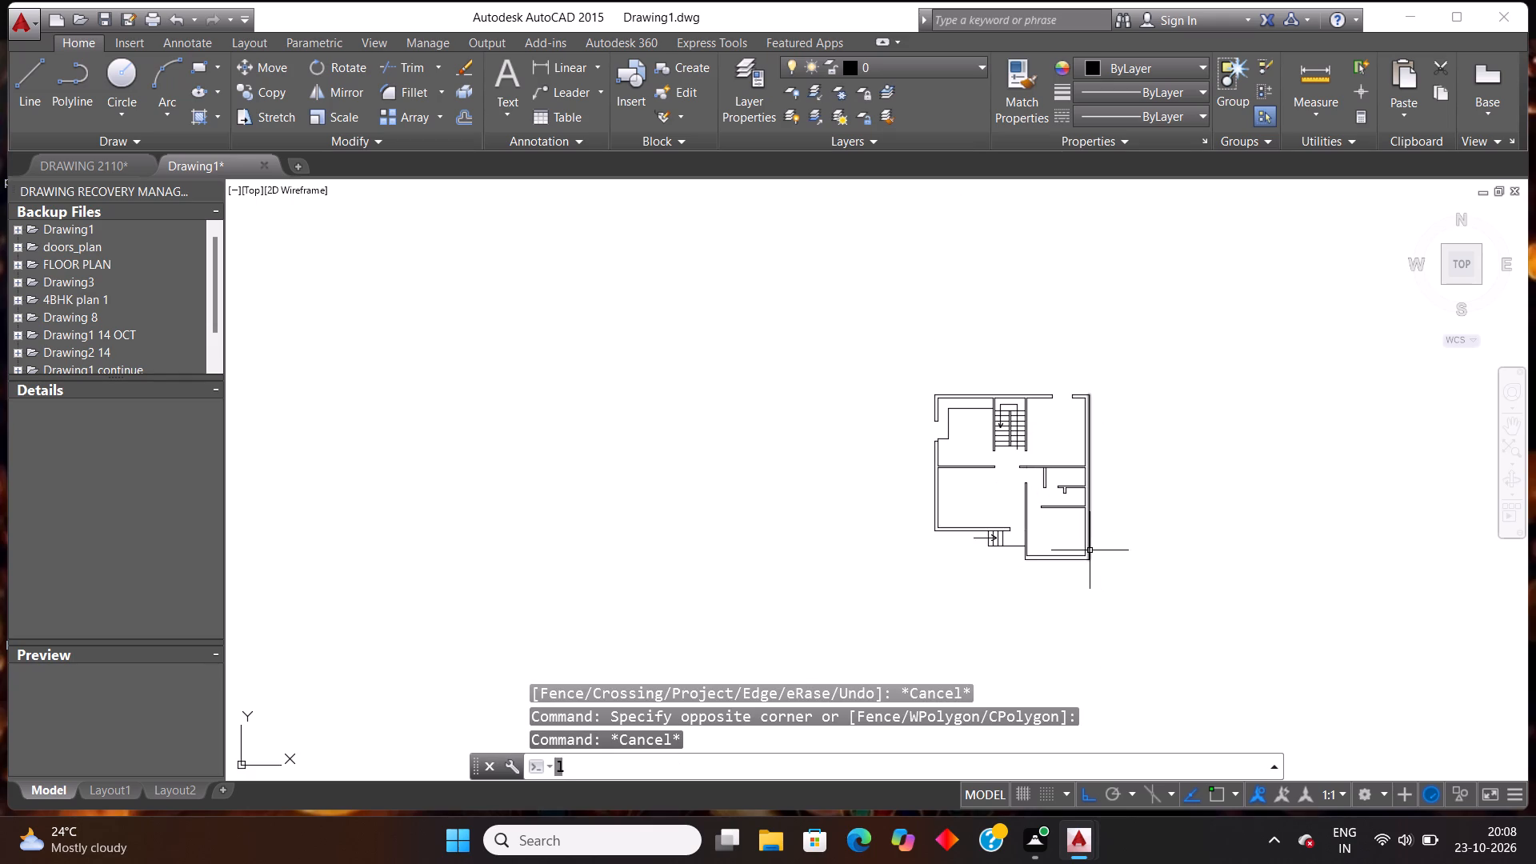
key(Return)
scroll(1088, 549, up, 2)
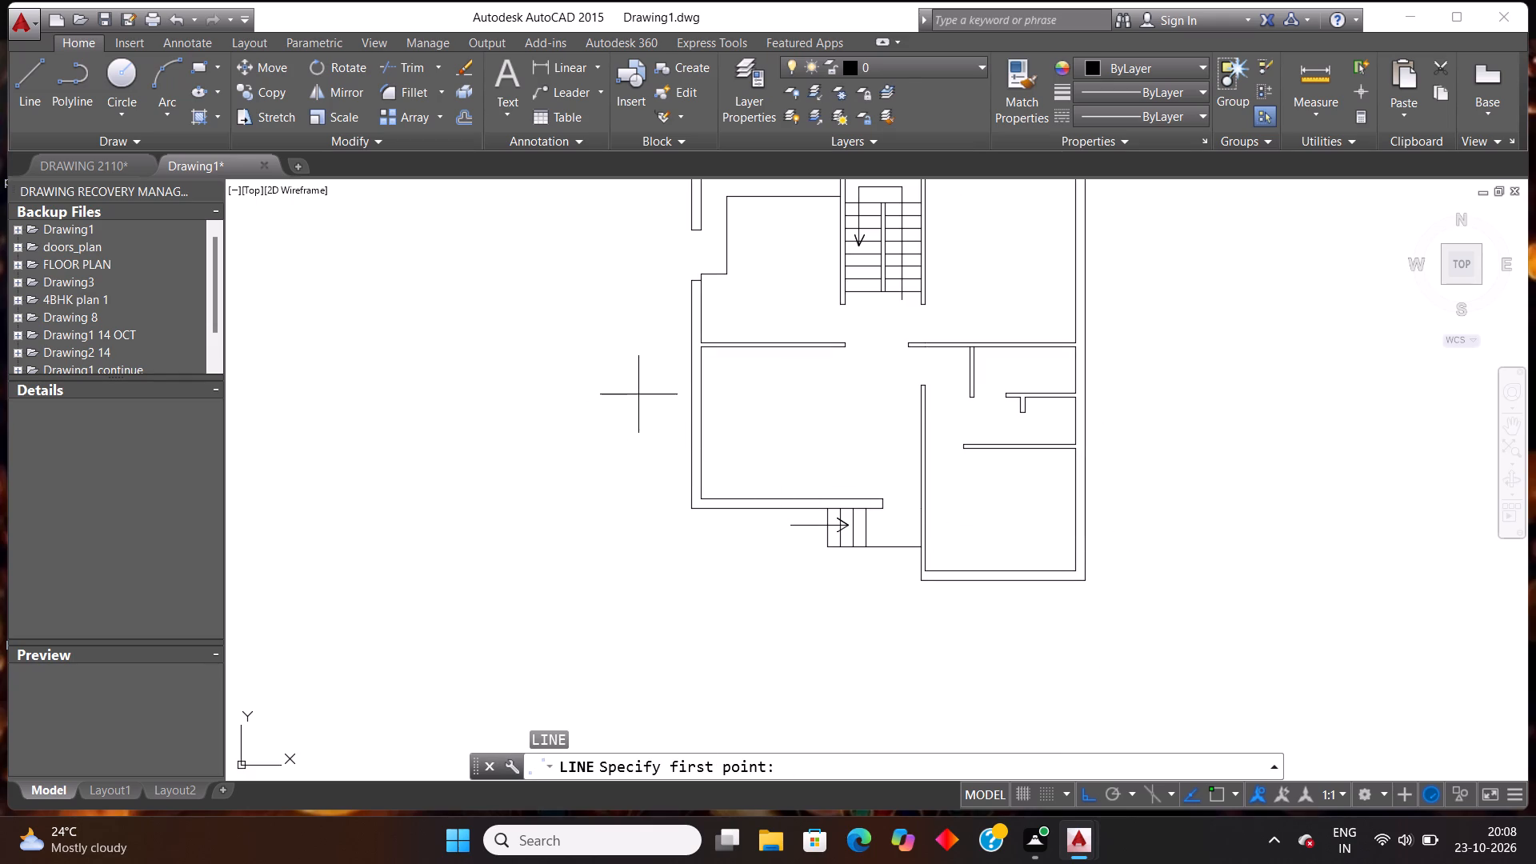
click(638, 394)
click(804, 398)
key(Escape)
key(Escape)
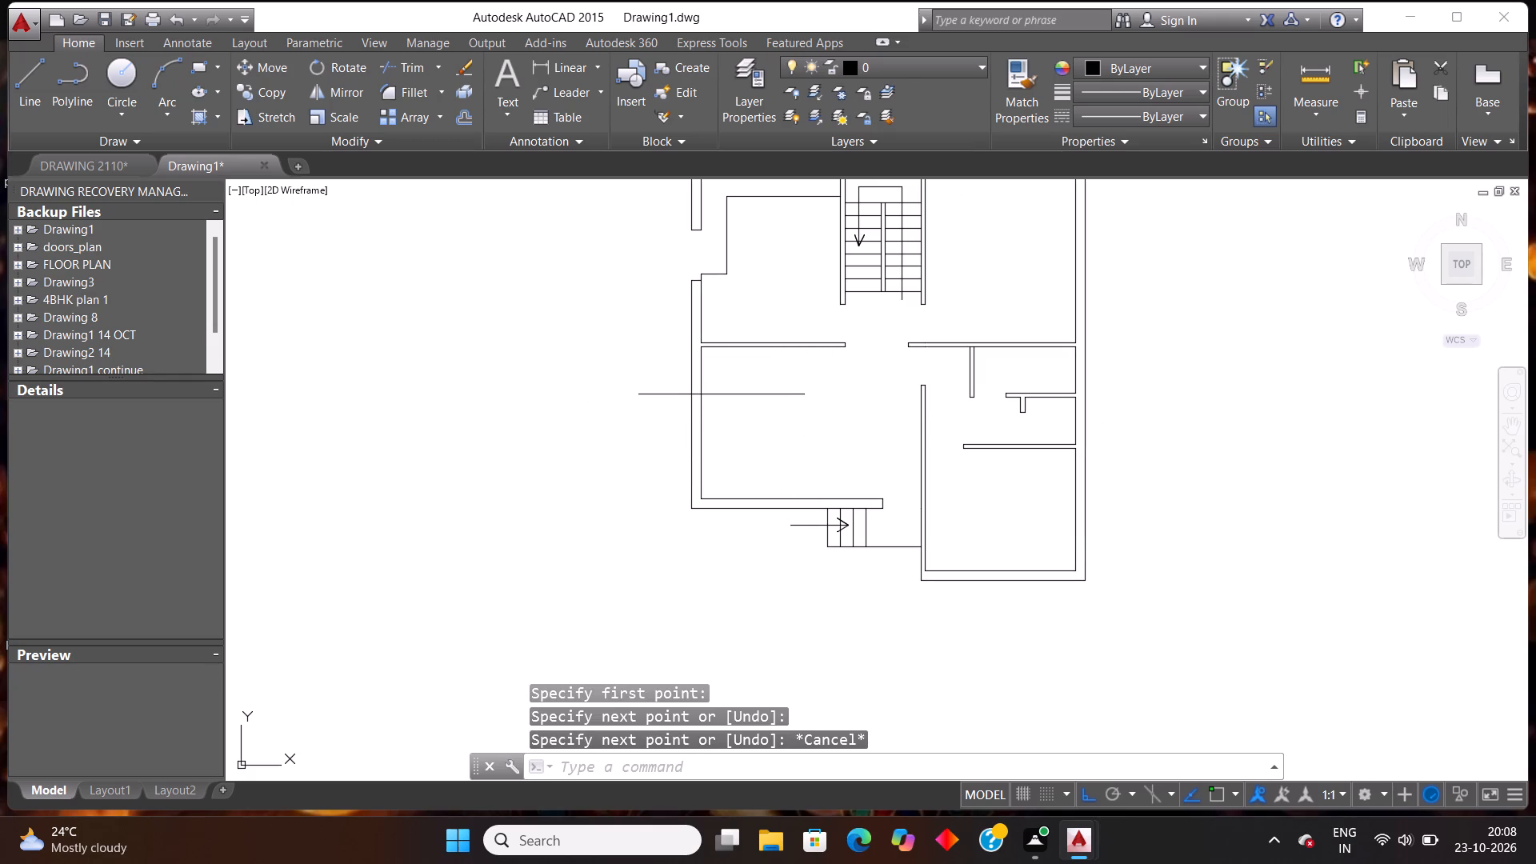
Offset the horizontal line across the lower-left room's left wall 4' downward.
text(off)
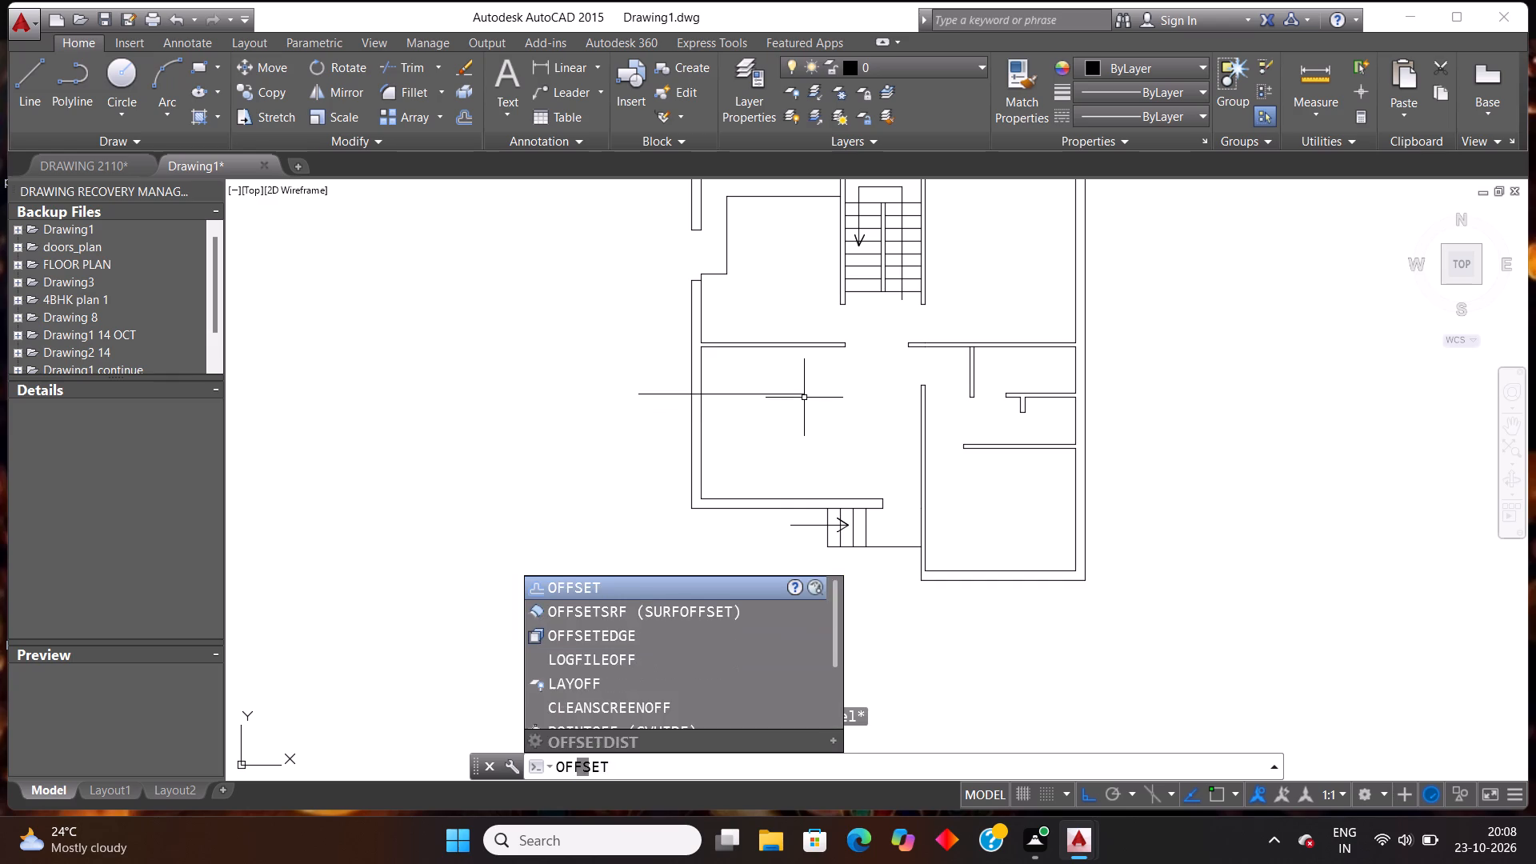
key(Return)
text(4')
key(Return)
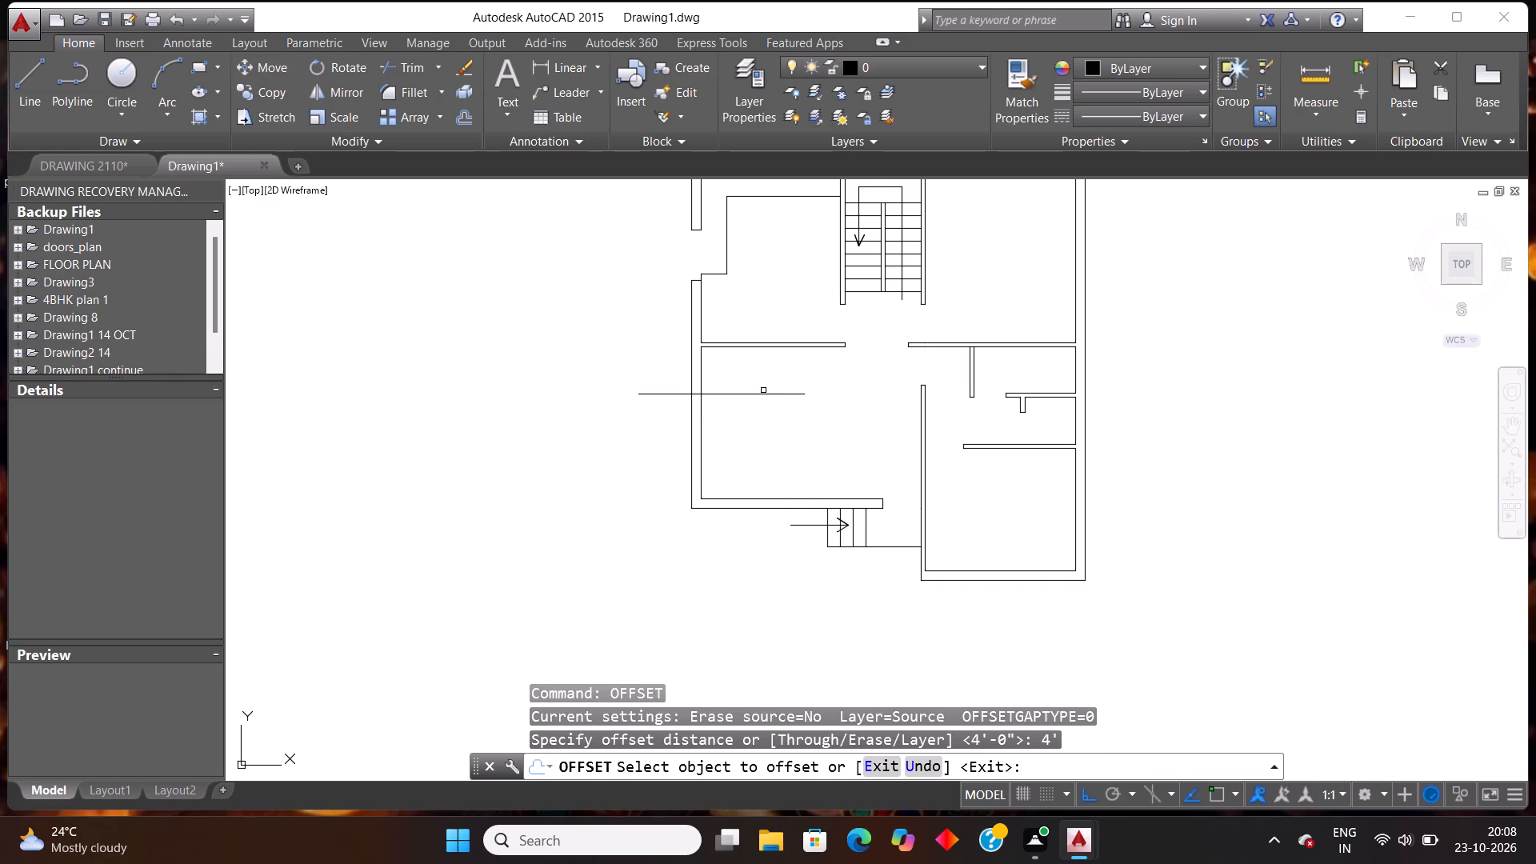
click(761, 393)
click(771, 446)
key(Escape)
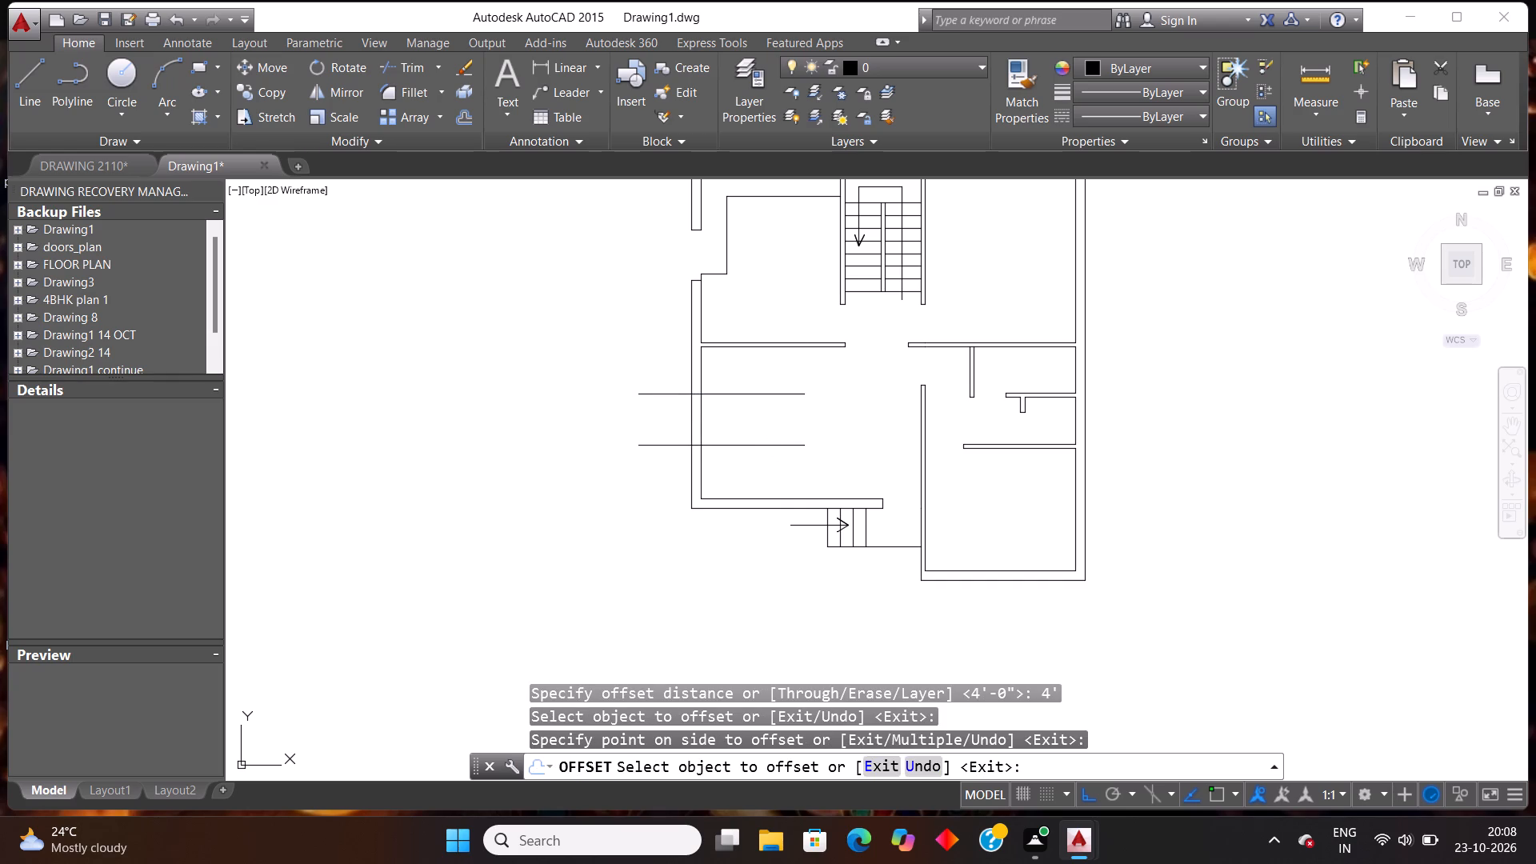
key(Escape)
Trim the wall between the two horizontal lines and their overhanging ends, leaving a 4' opening in the lower-left room's left wall.
text(tr)
key(Return)
key(Return)
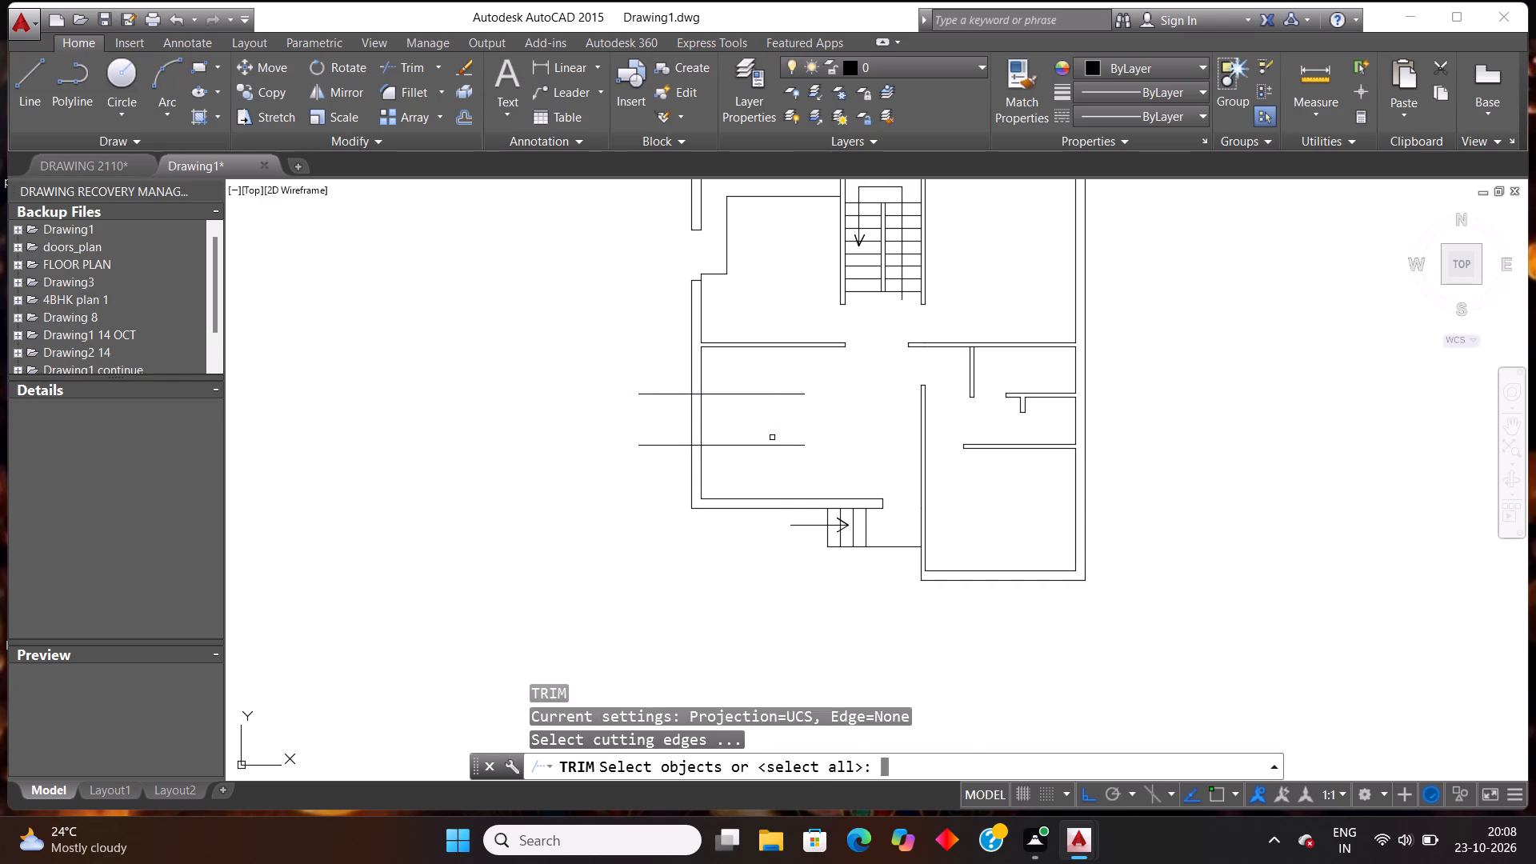
click(722, 426)
click(650, 418)
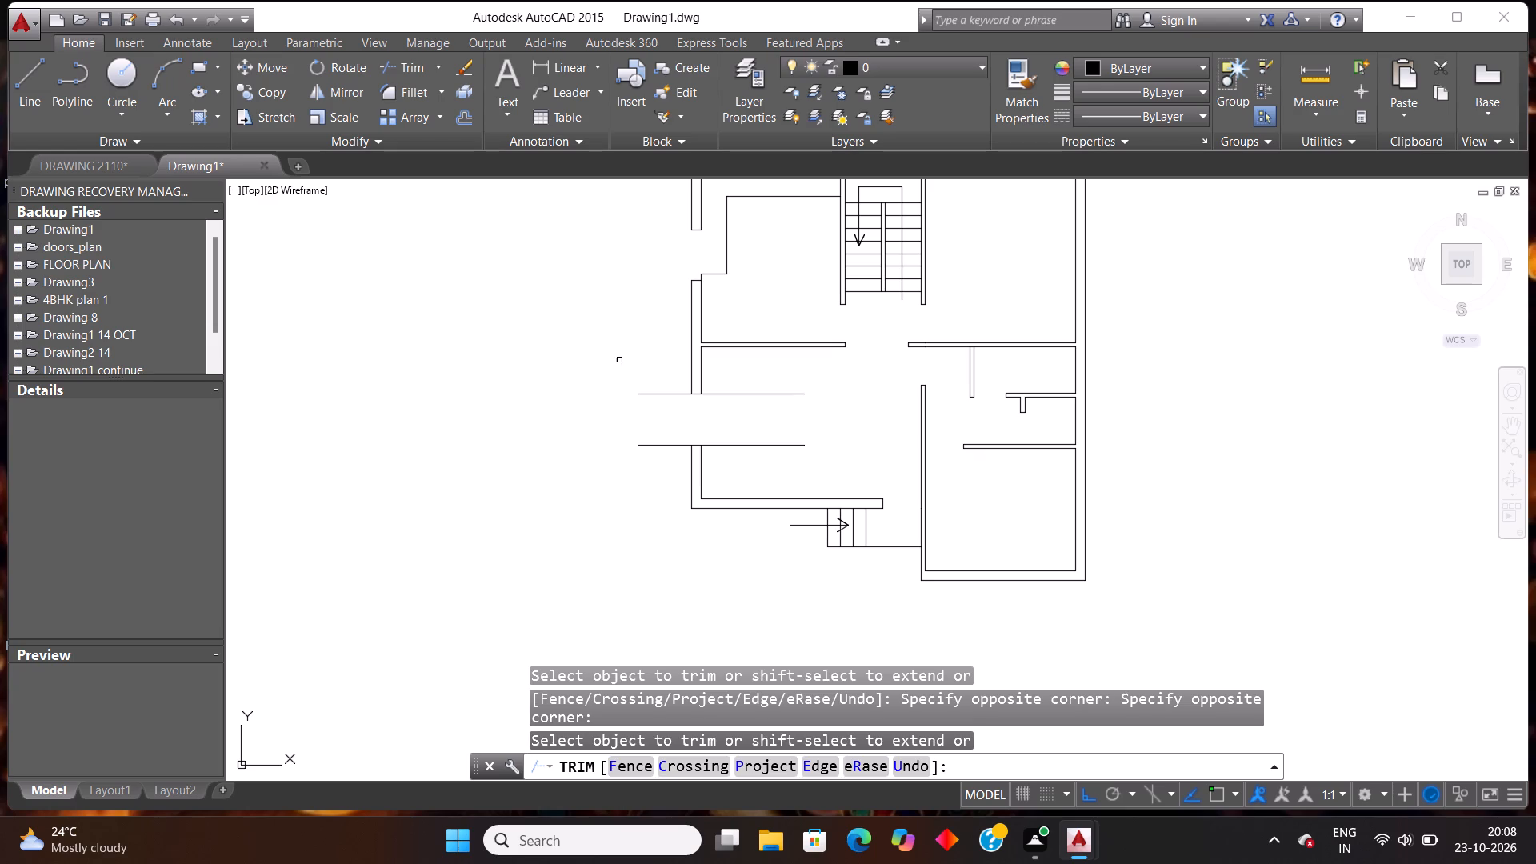
click(620, 358)
click(648, 503)
click(791, 458)
click(733, 357)
scroll(796, 458, down, 2)
key(Escape)
Draw a vertical line crossing the outer bottom wall of the lower-right room, left of the wall's middle.
scroll(898, 526, up, 1)
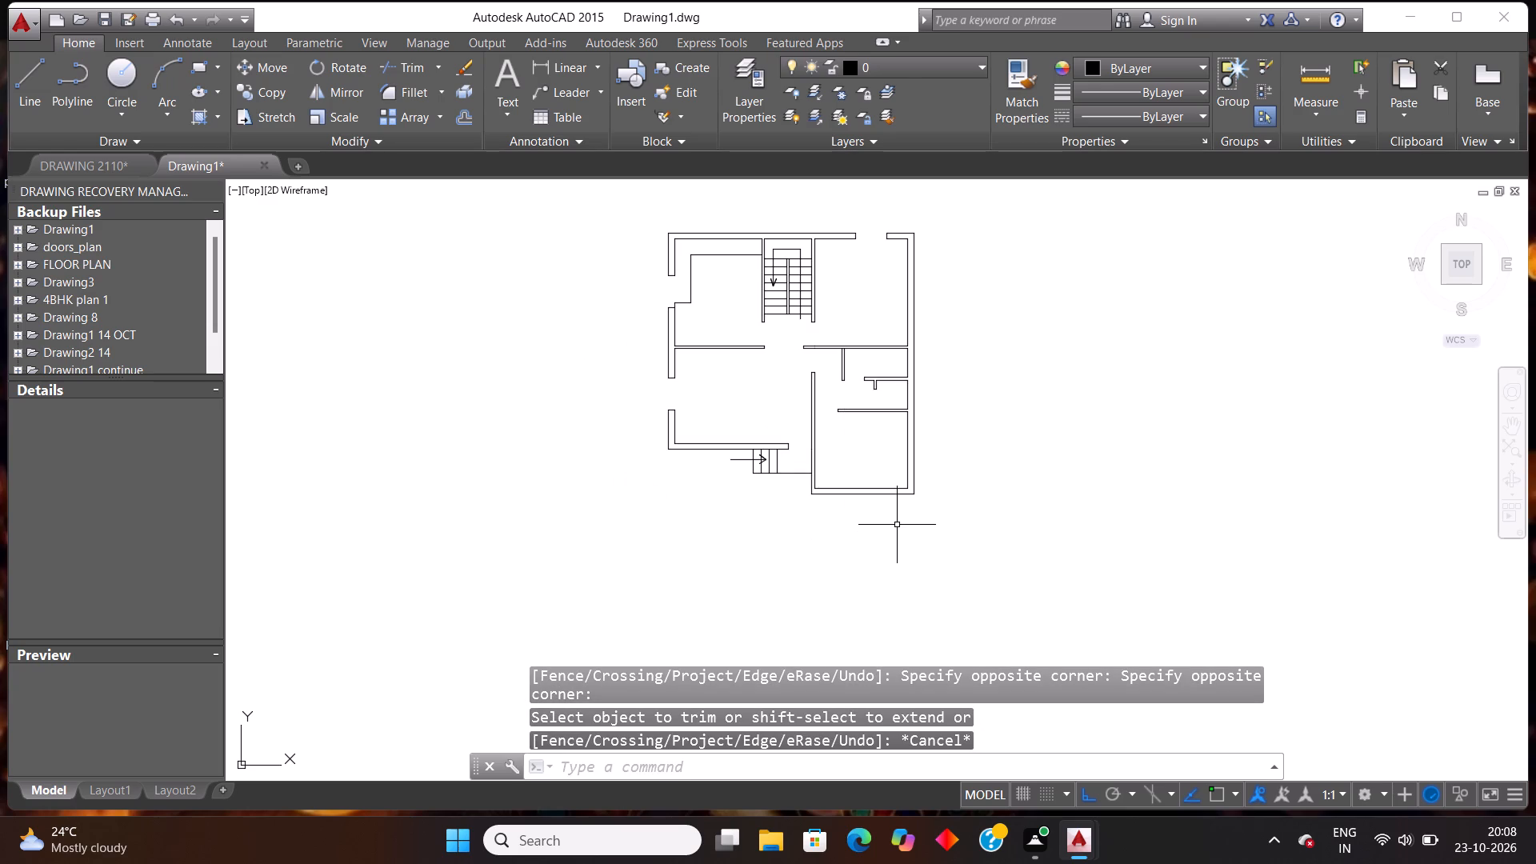
key(l)
key(Return)
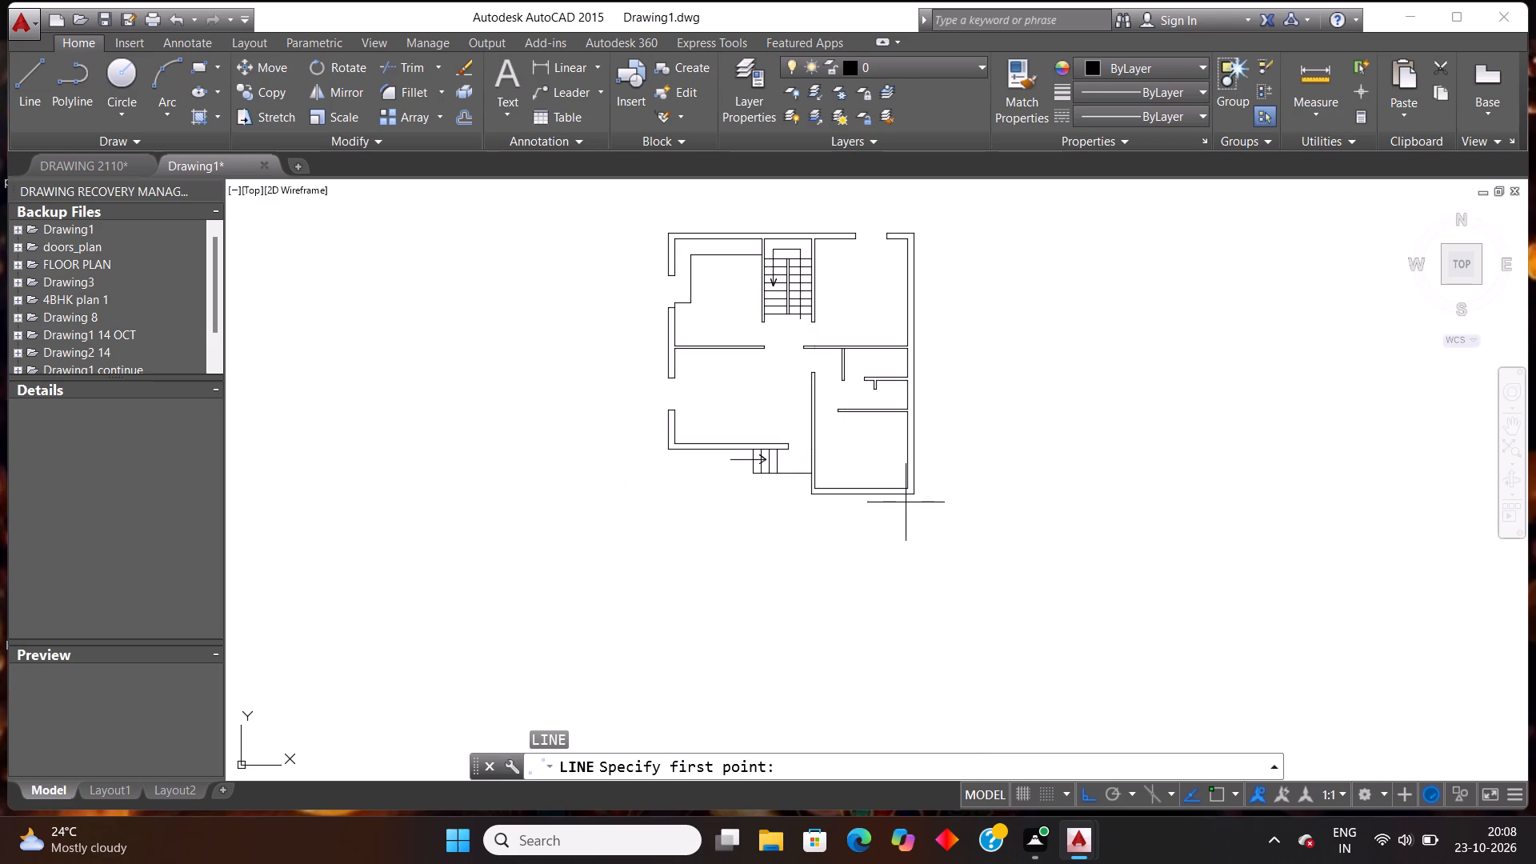
scroll(906, 502, up, 1)
click(808, 468)
click(802, 530)
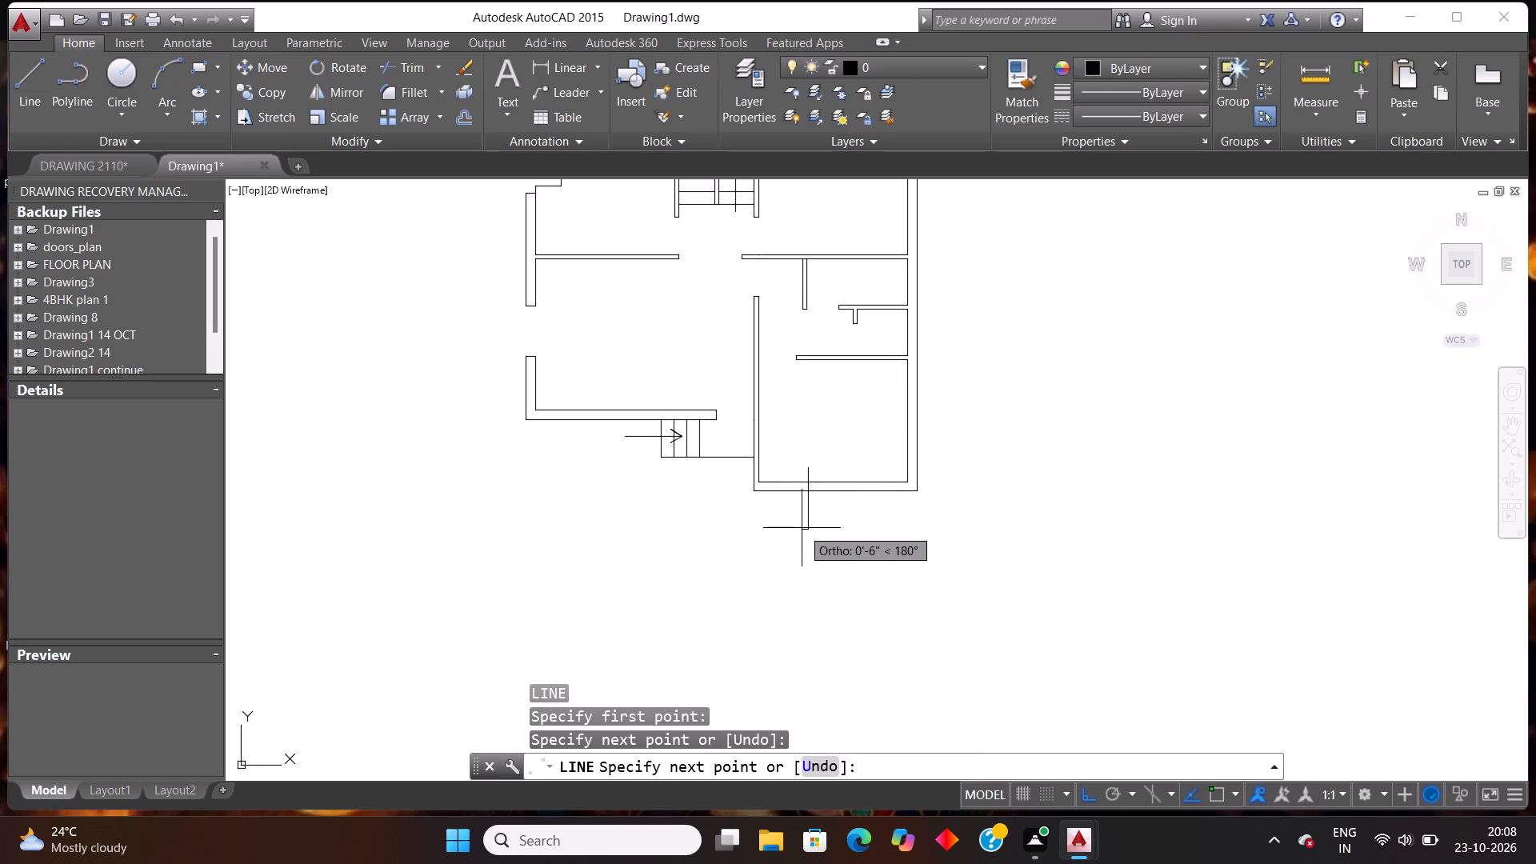
key(Return)
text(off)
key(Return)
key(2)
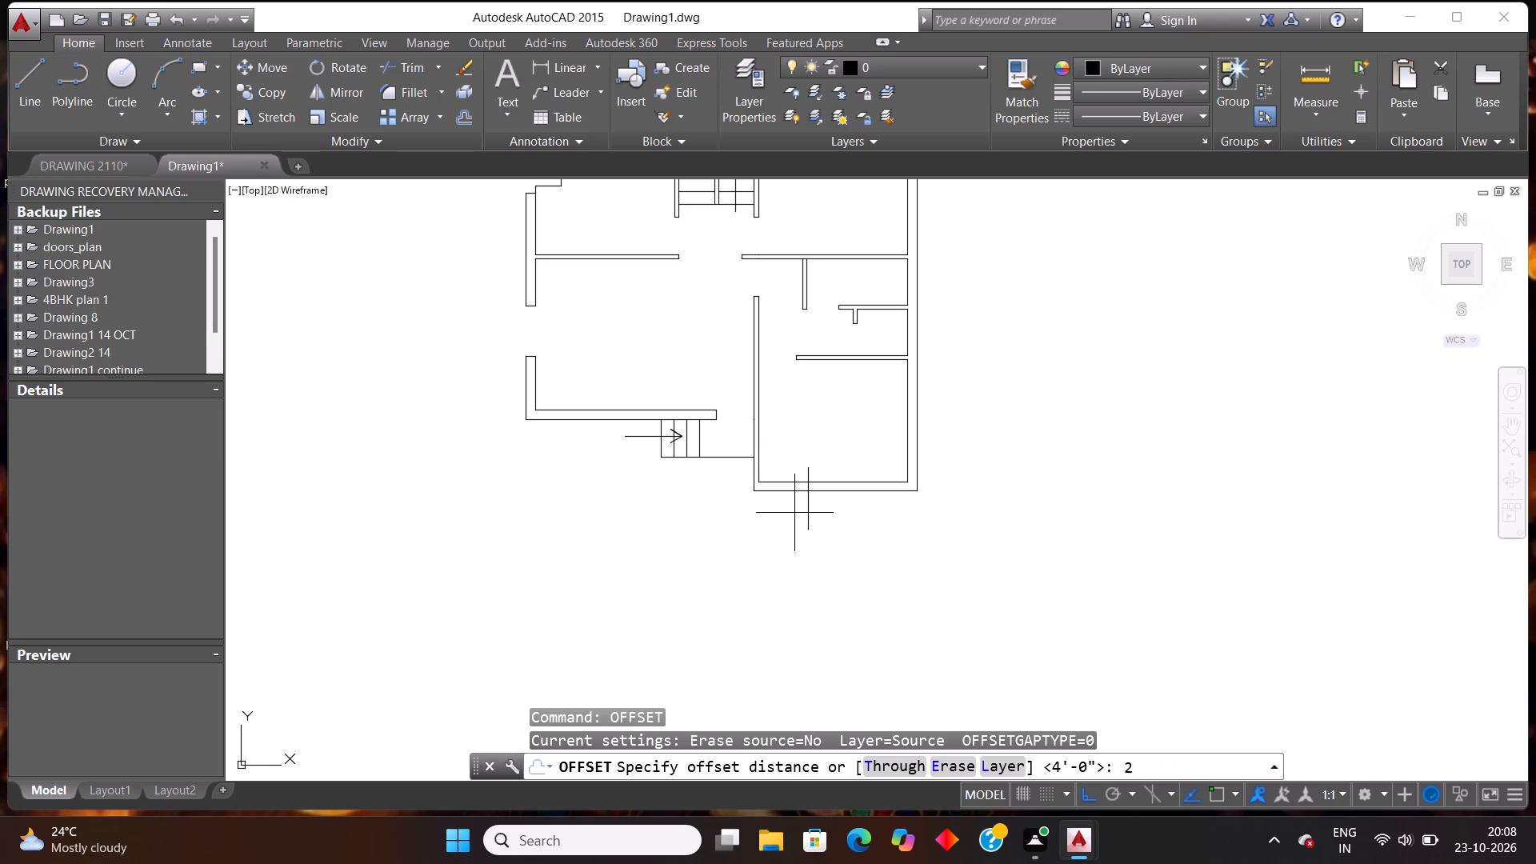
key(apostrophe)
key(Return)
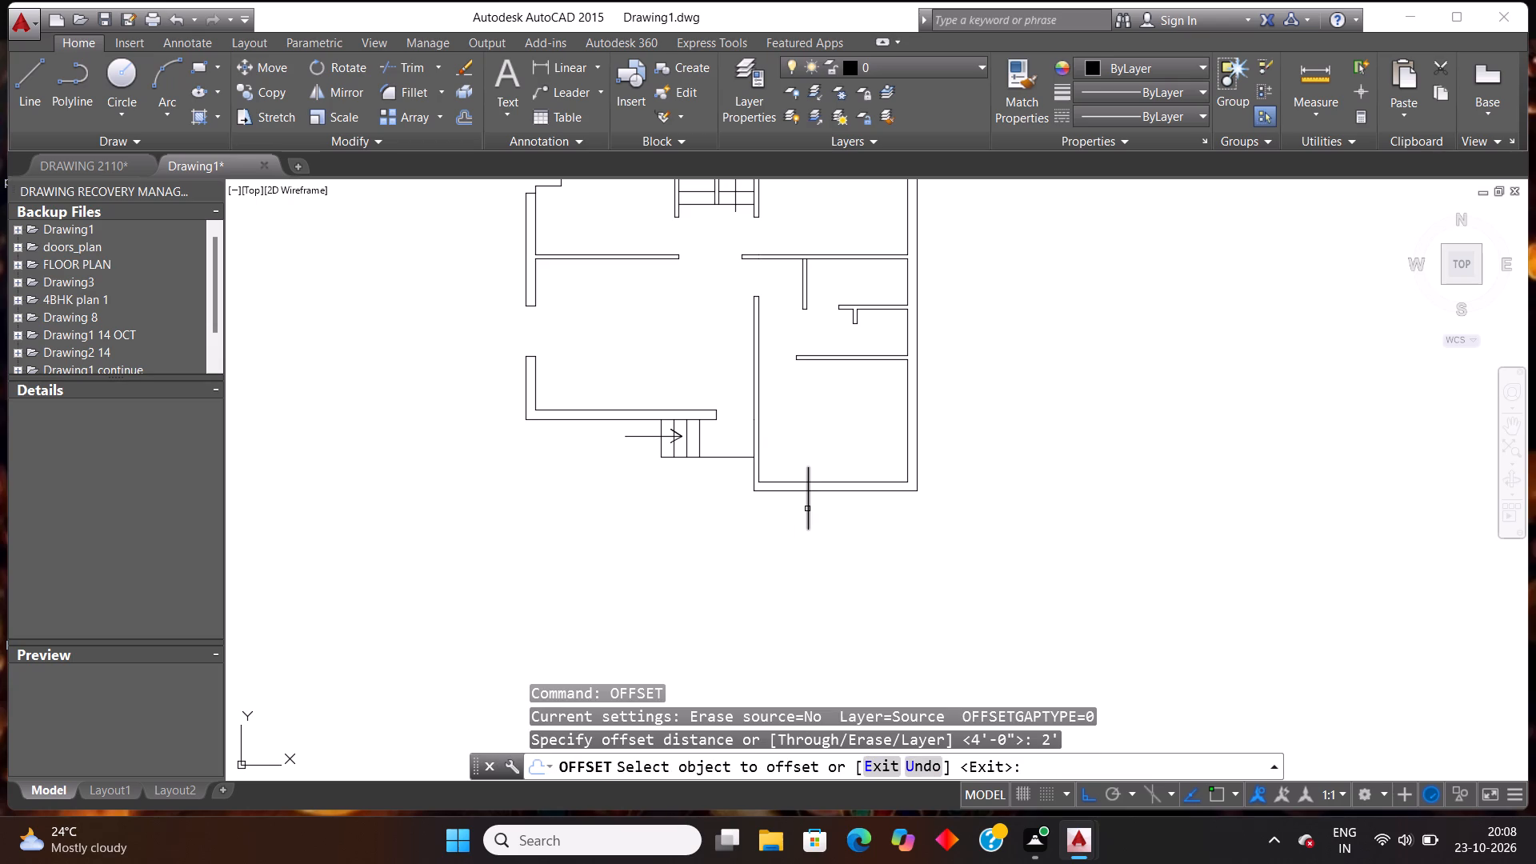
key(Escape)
Offset the vertical line across the lower-right room's bottom wall 4' to the right.
text(off)
key(Return)
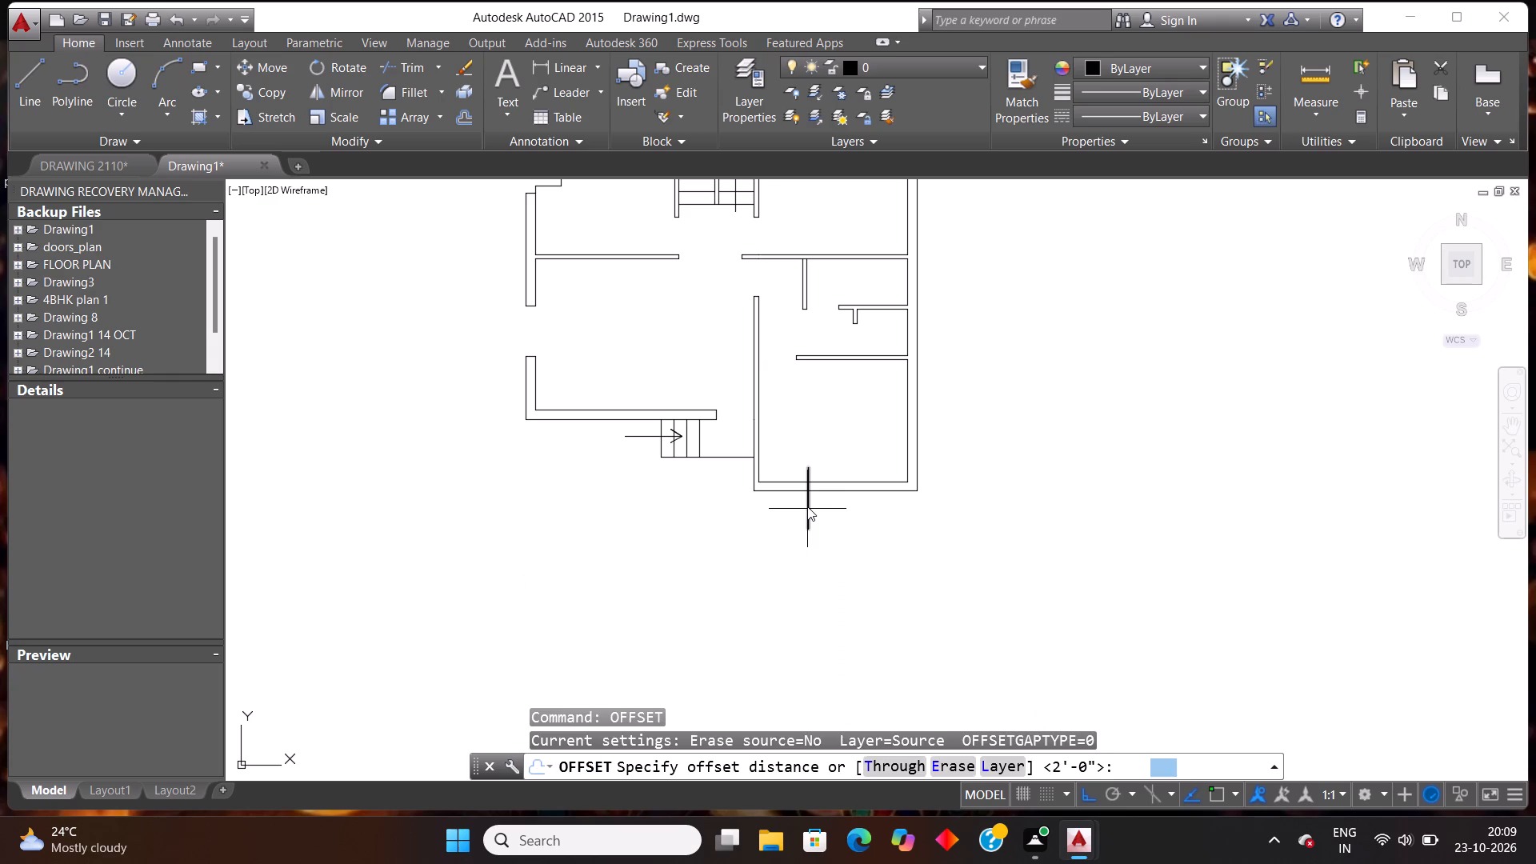
text(4')
key(Return)
click(807, 506)
click(943, 542)
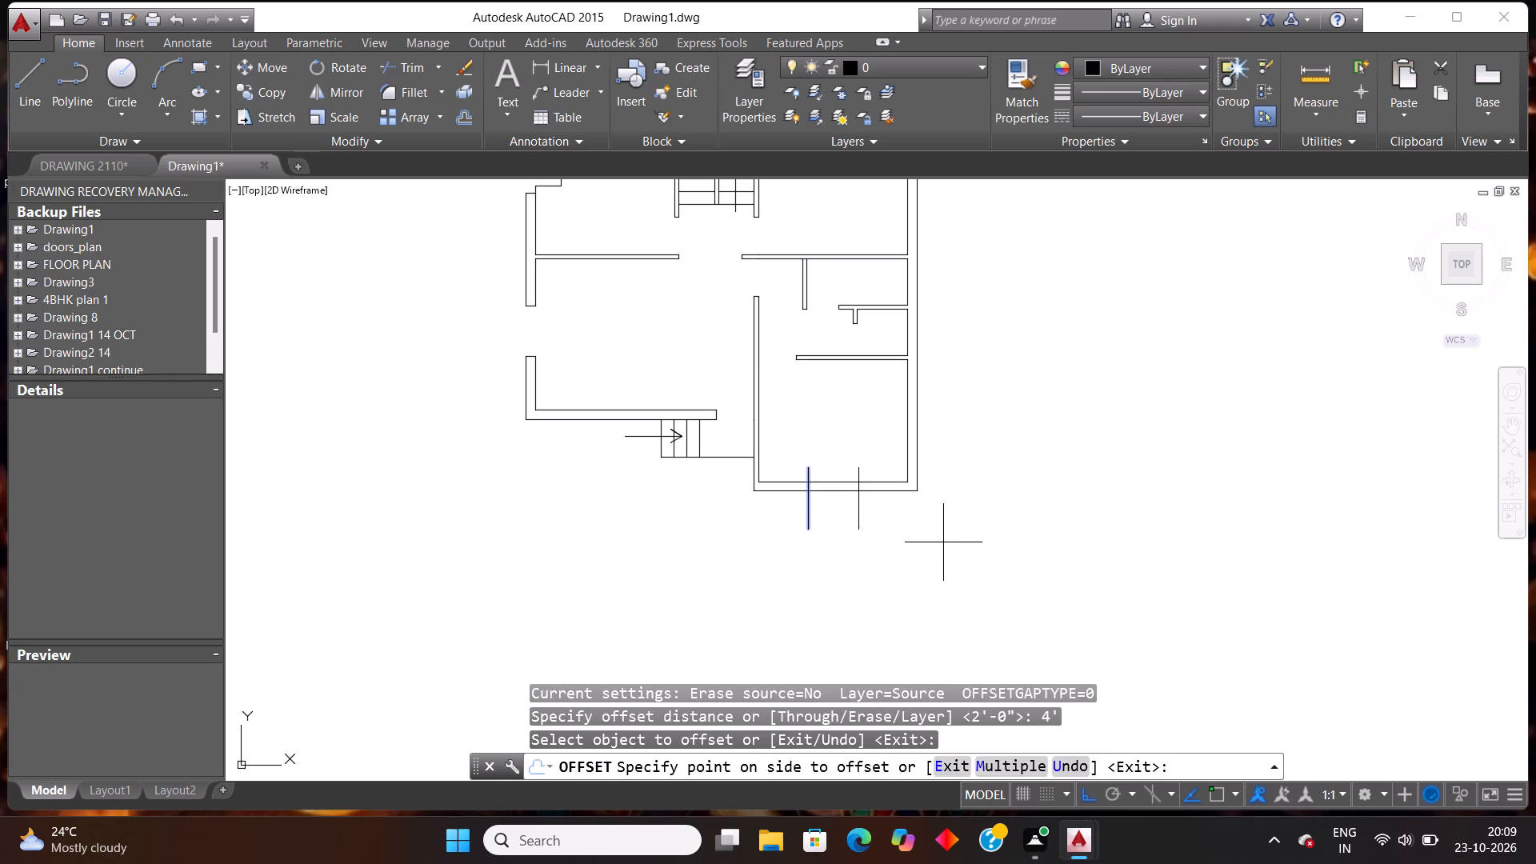
key(Escape)
Trim the wall between the two vertical lines and their overhanging ends, leaving a 4' opening in the lower-right room's bottom wall.
text(tr)
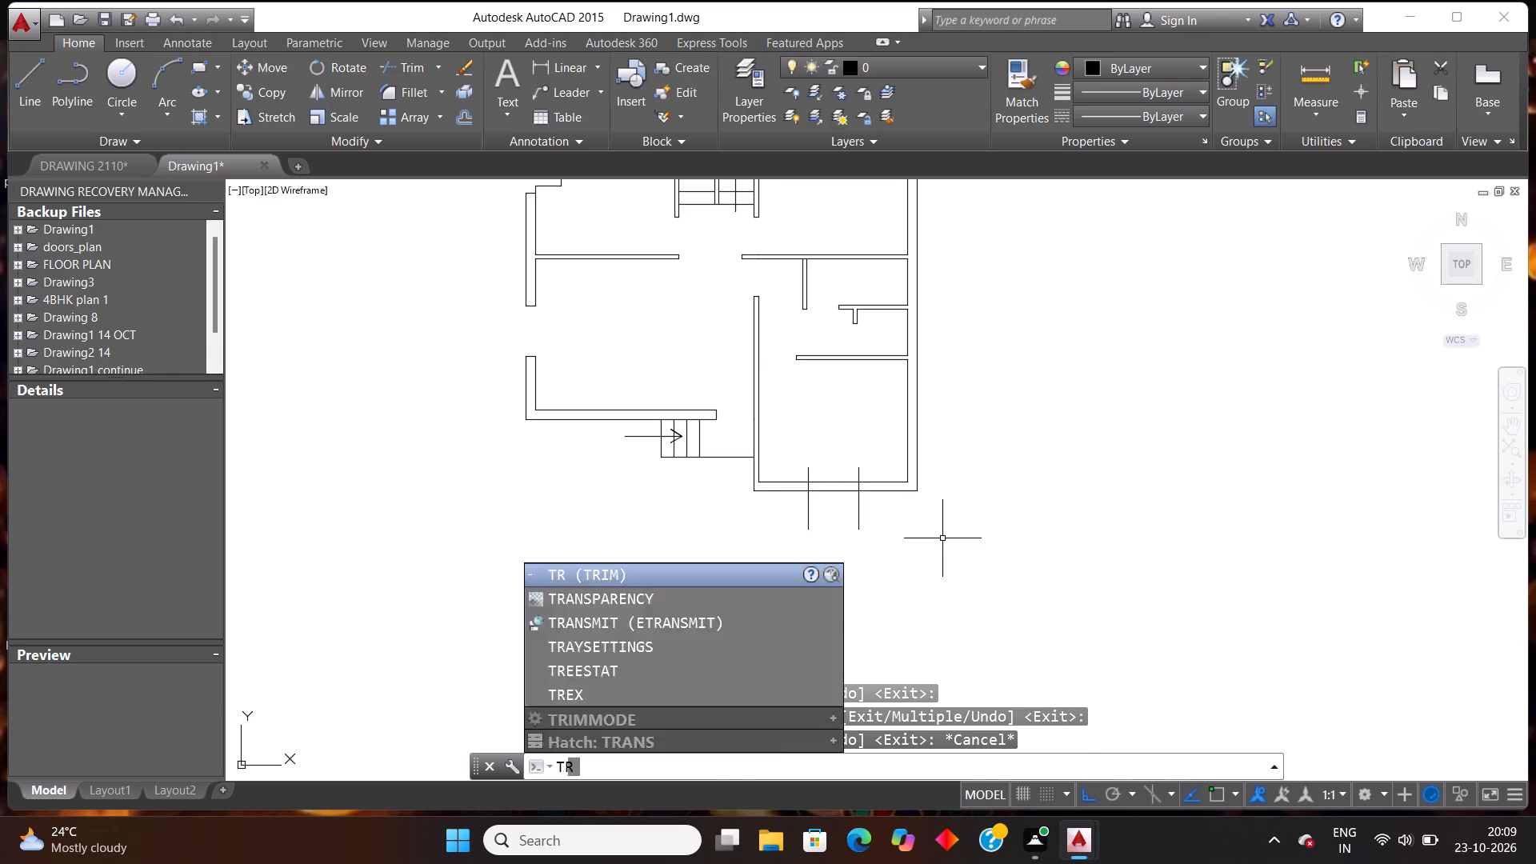
key(Return)
key(Return)
click(822, 473)
click(835, 515)
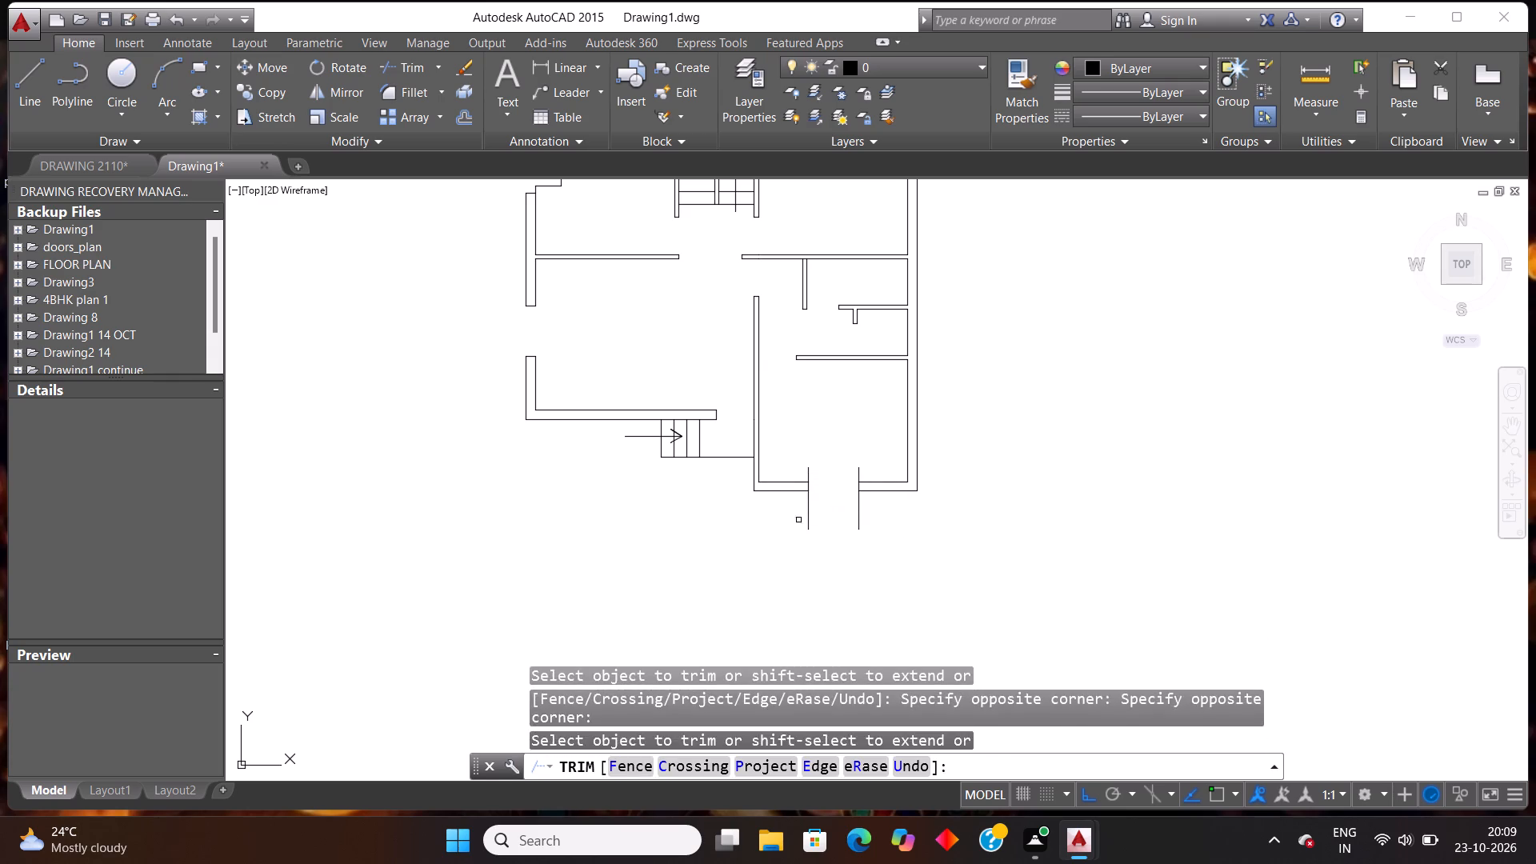
drag(791, 514, 798, 519)
click(890, 527)
scroll(834, 503, up, 2)
click(748, 409)
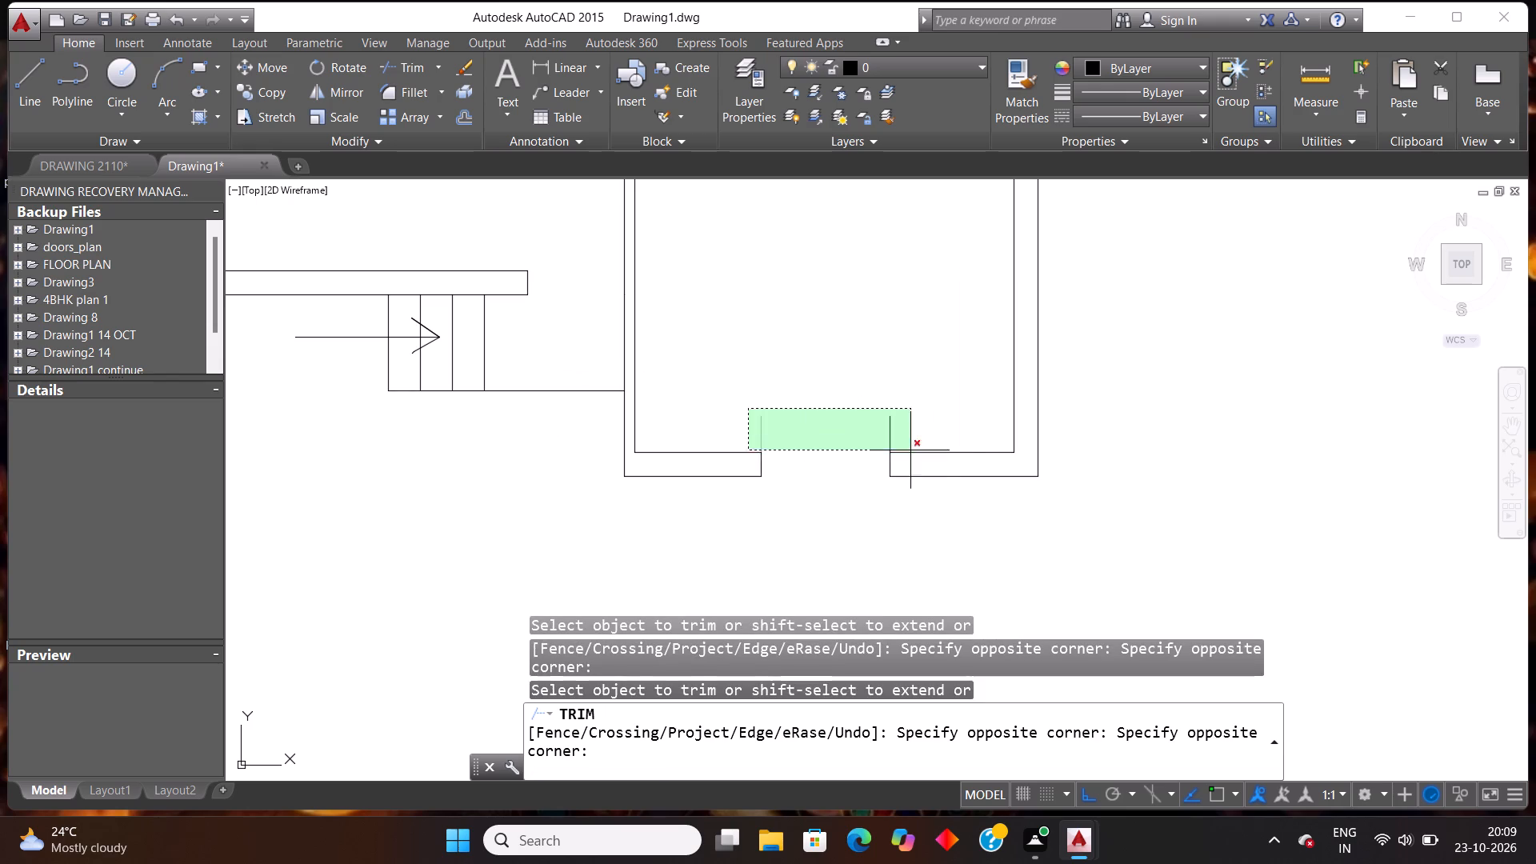
click(946, 432)
scroll(745, 528, down, 2)
key(Escape)
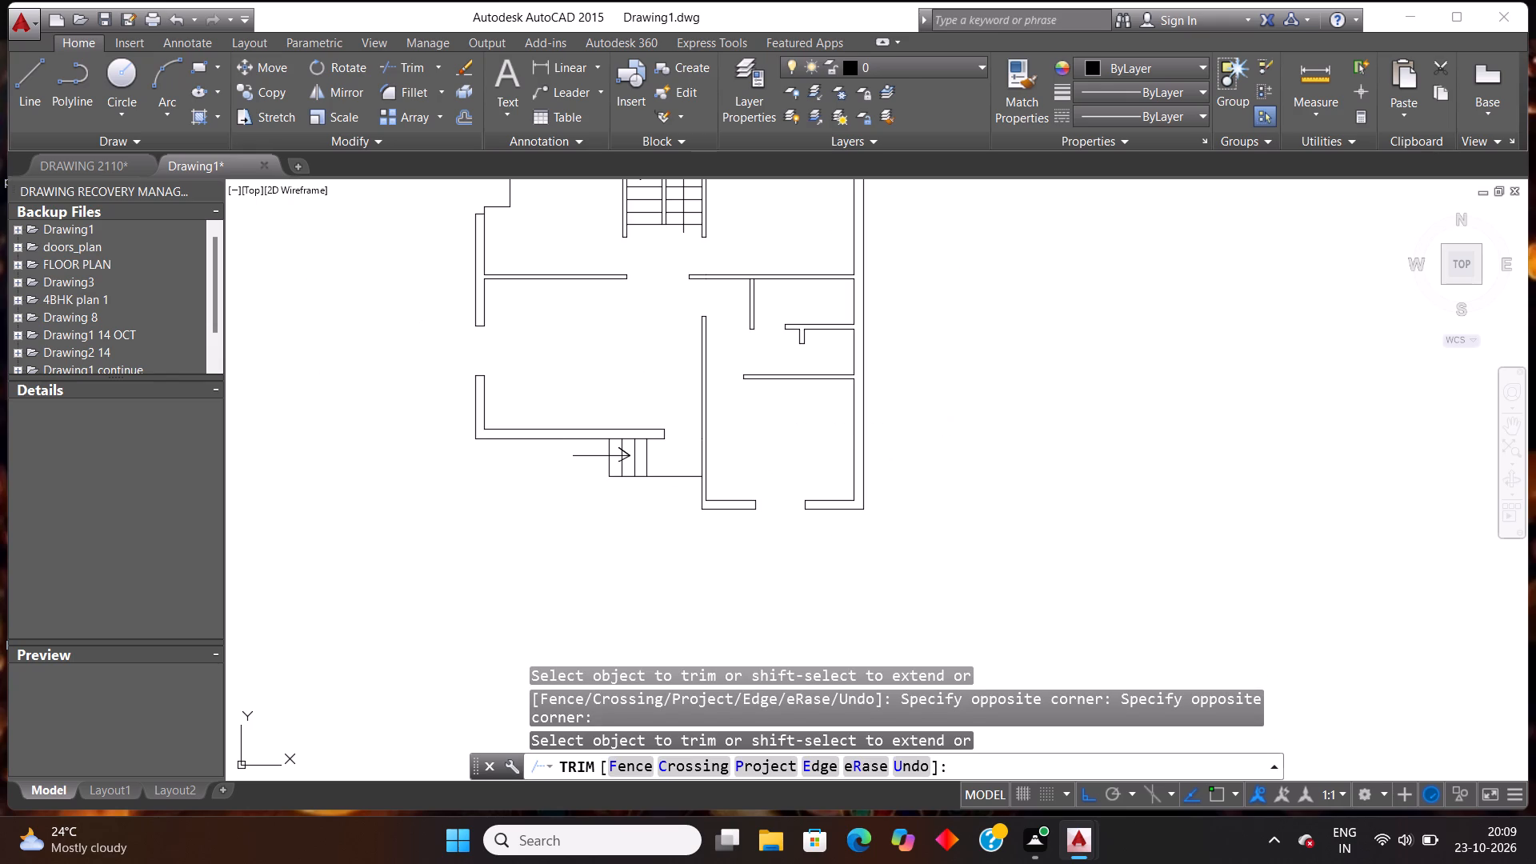
Draw a horizontal line crossing the right outer wall, a little below the small partition that has the short downward stub.
scroll(850, 532, down, 2)
scroll(854, 458, up, 4)
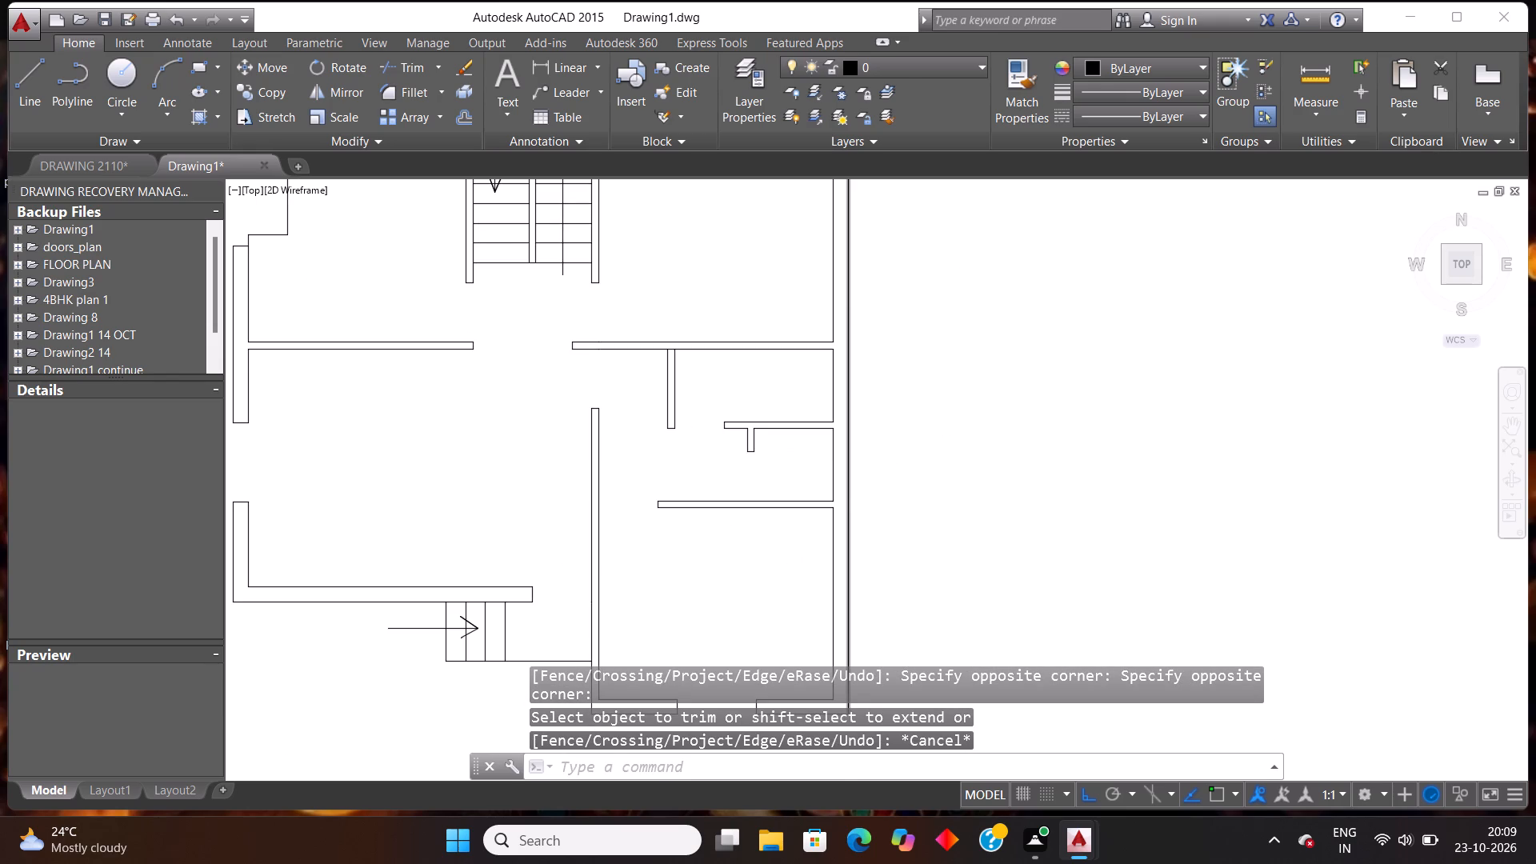
key(l)
key(Return)
scroll(834, 431, up, 2)
drag(734, 449, 751, 453)
click(1038, 478)
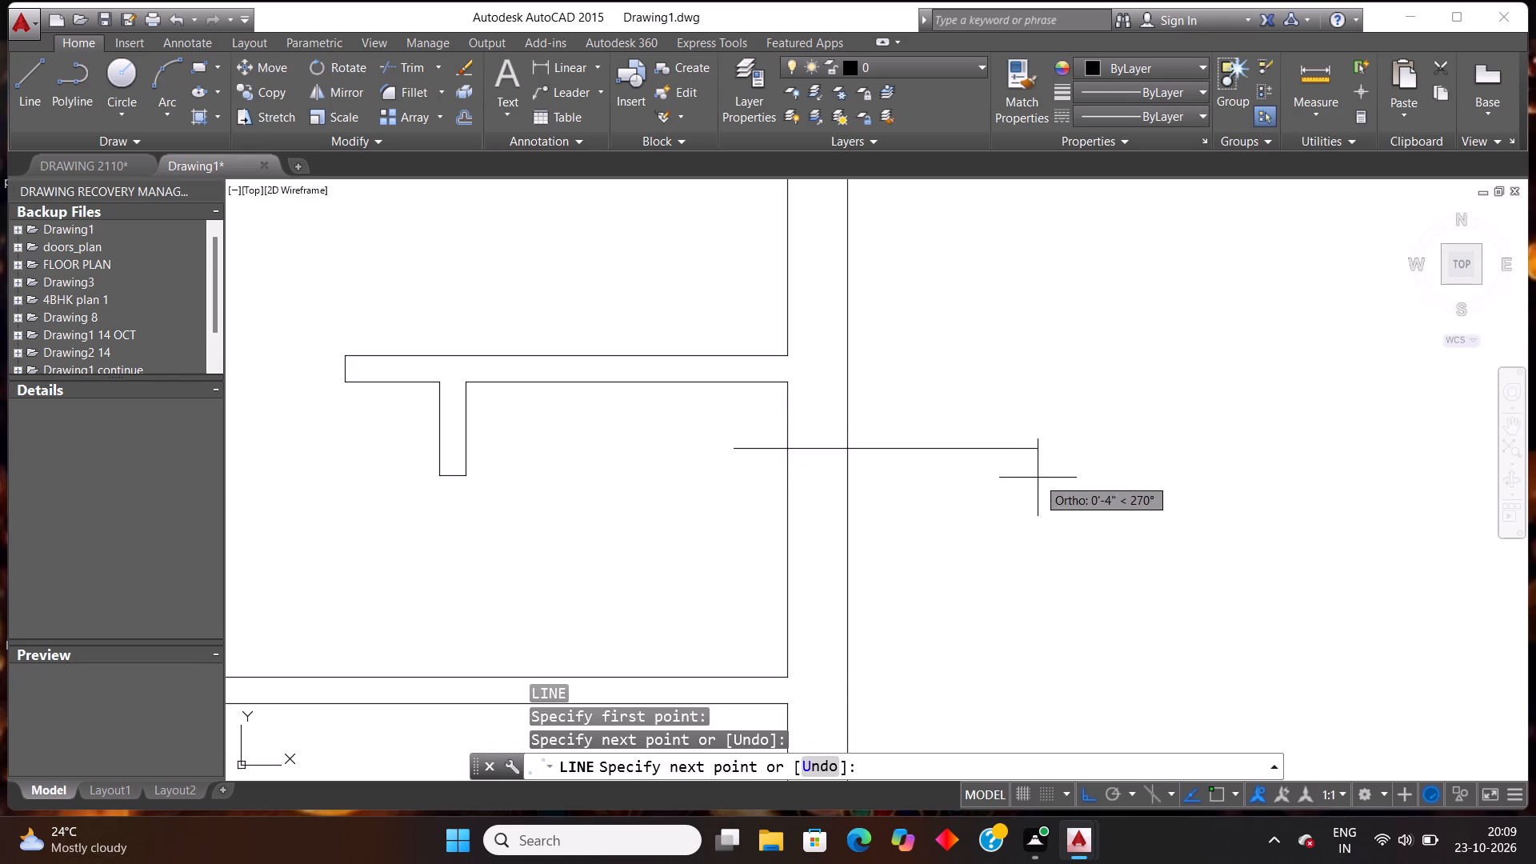
key(Escape)
key(Escape)
Offset the horizontal line across the right outer wall 2' downward.
key(o)
text(ff)
key(Return)
key(2)
key(apostrophe)
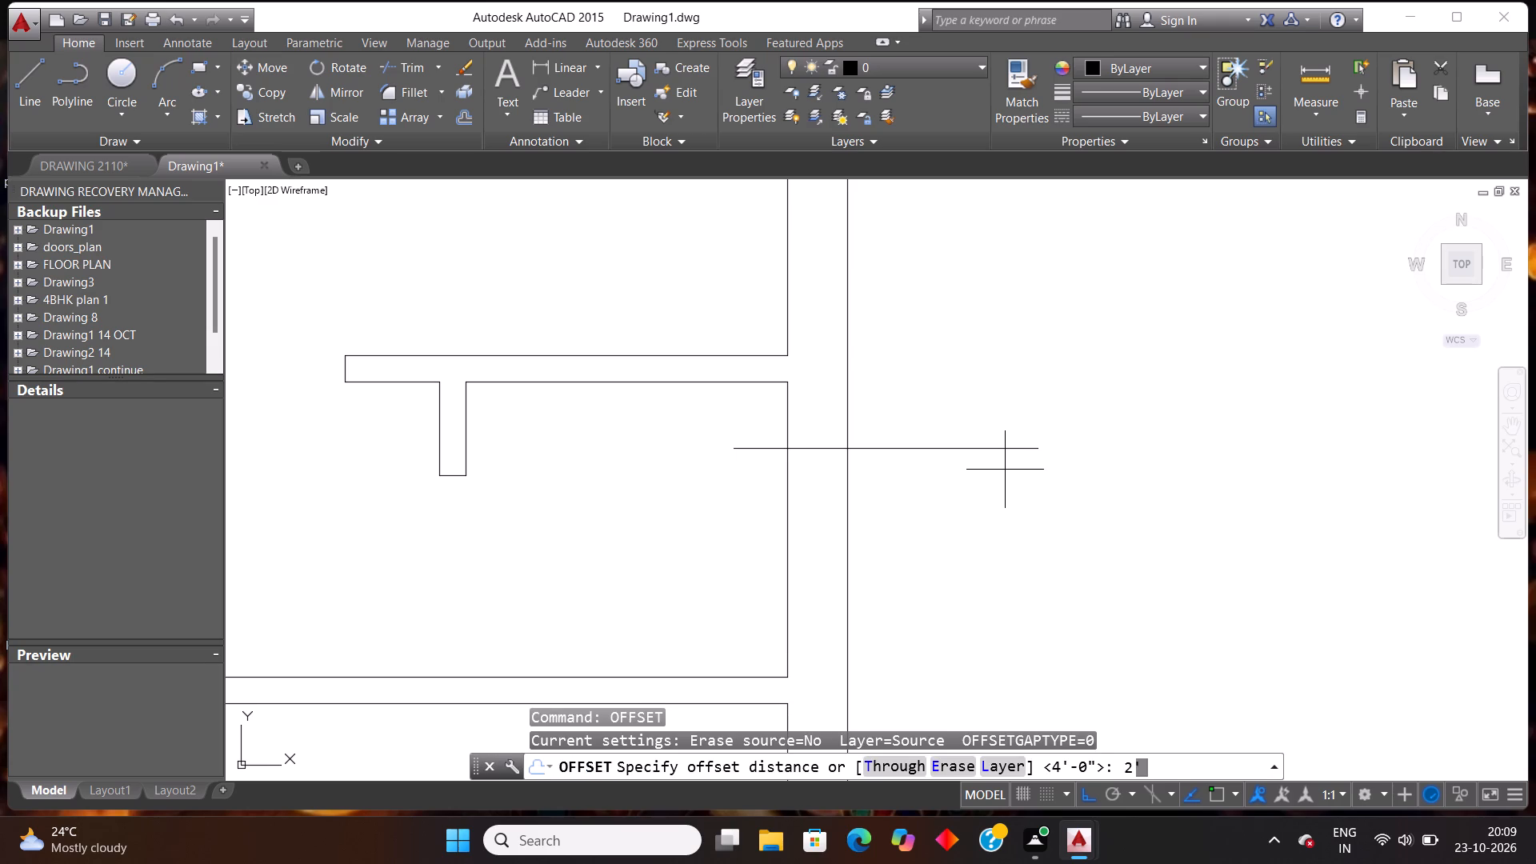
key(Return)
click(926, 446)
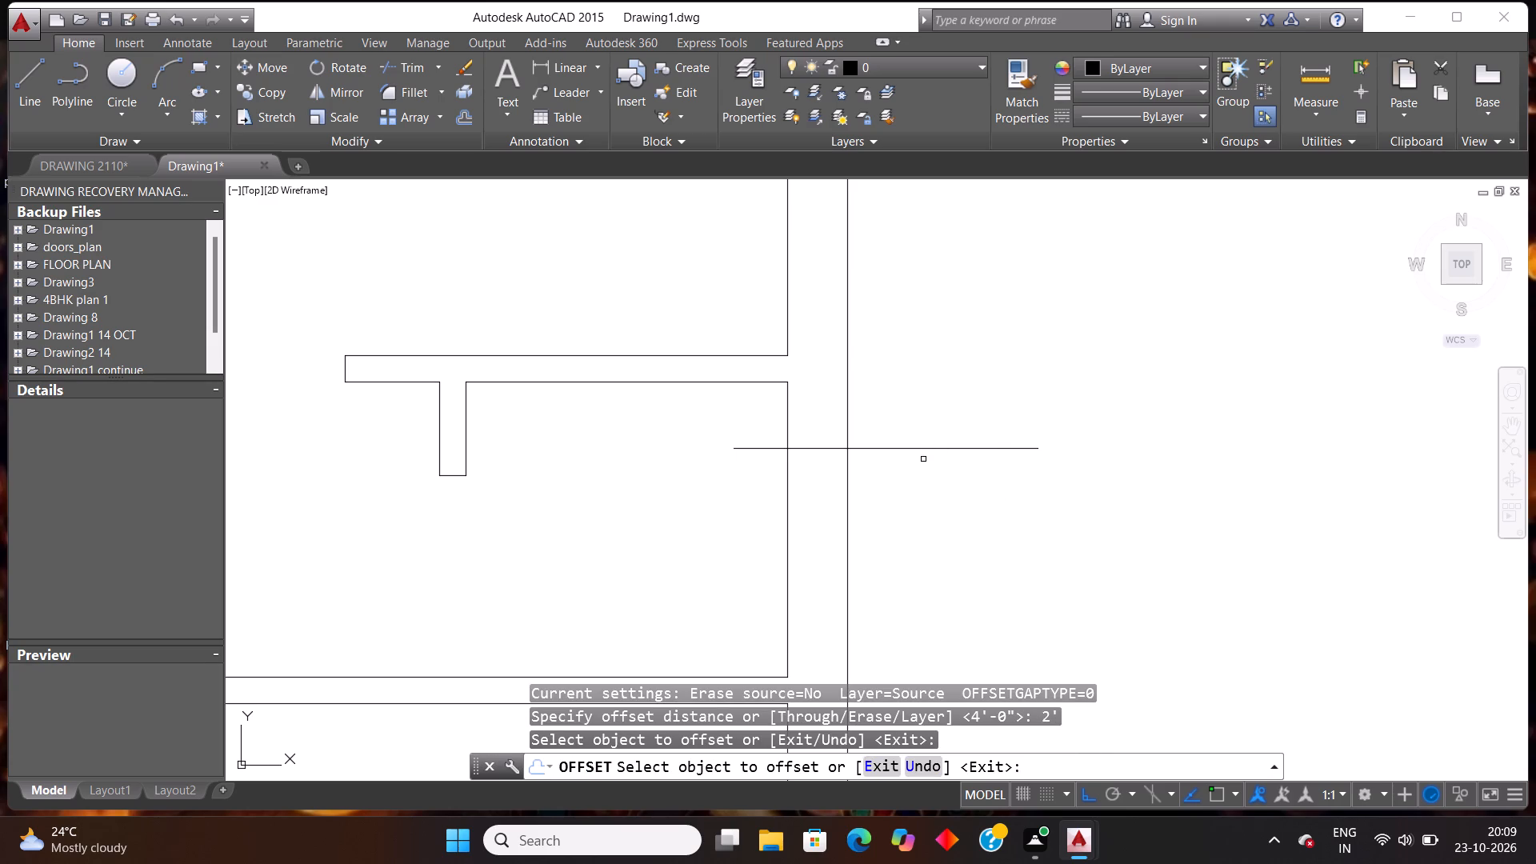
click(922, 450)
click(907, 553)
key(Escape)
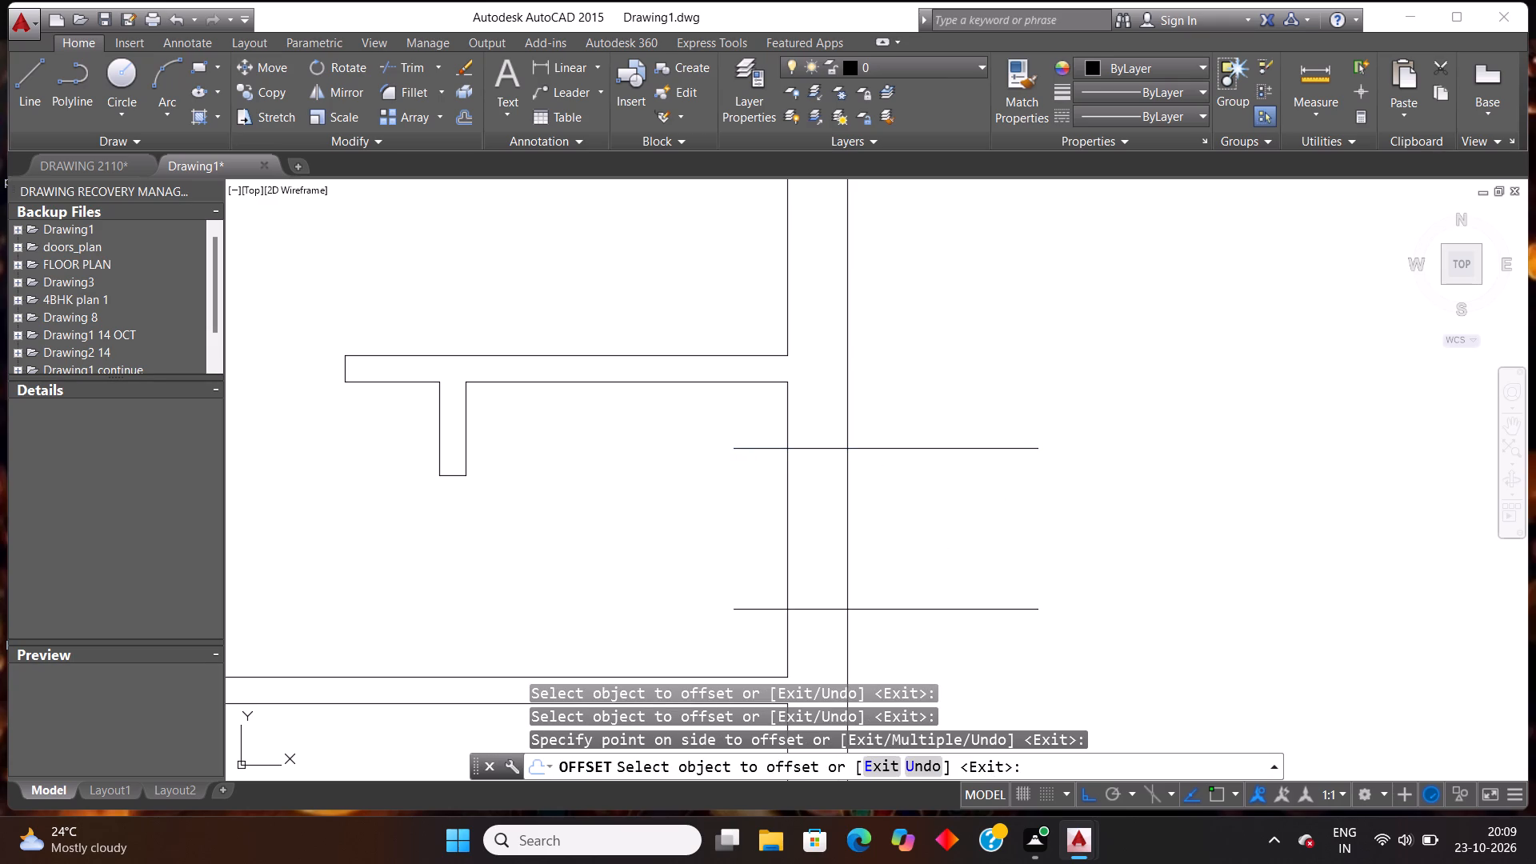
Trim the right outer wall between the two horizontal lines and their overhanging ends, leaving a 2' opening.
key(t)
key(r)
key(Return)
key(Return)
click(906, 546)
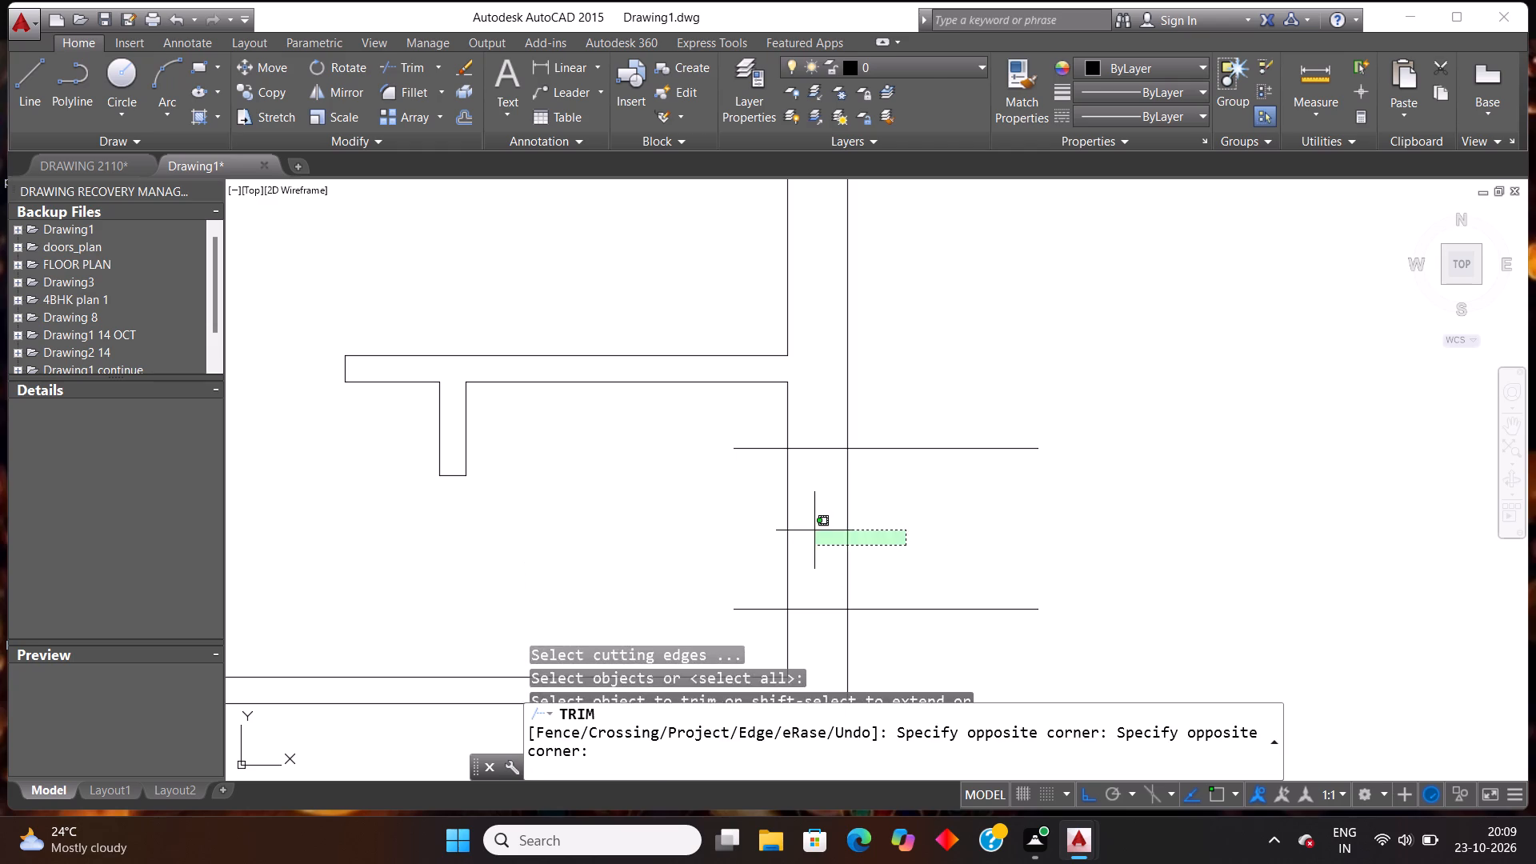
click(725, 509)
click(1025, 620)
click(900, 398)
scroll(964, 393, down, 2)
scroll(908, 522, up, 1)
scroll(831, 373, up, 2)
click(829, 319)
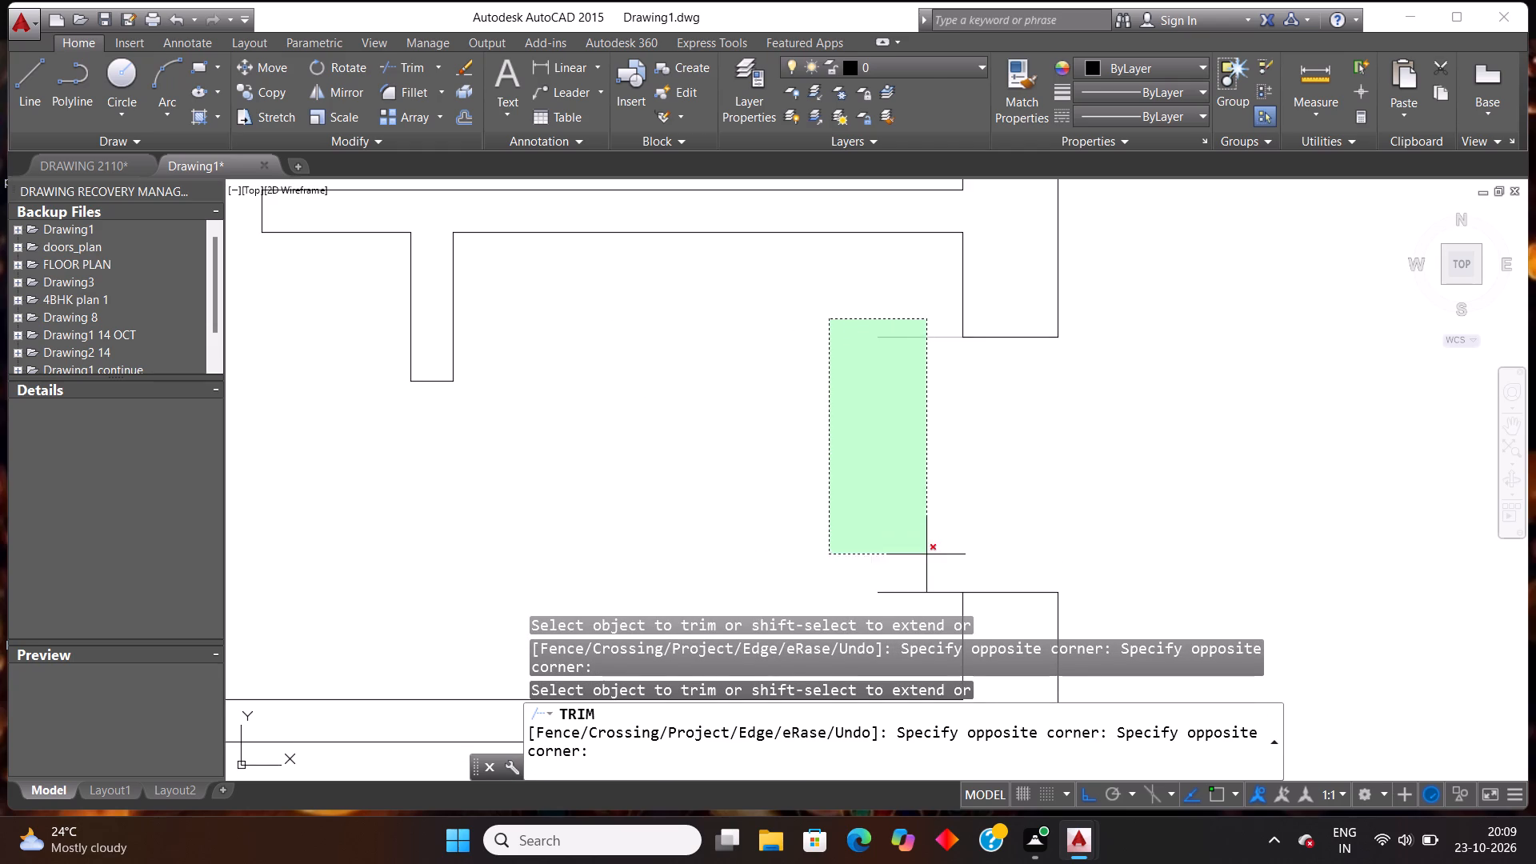
click(926, 598)
scroll(930, 594, down, 5)
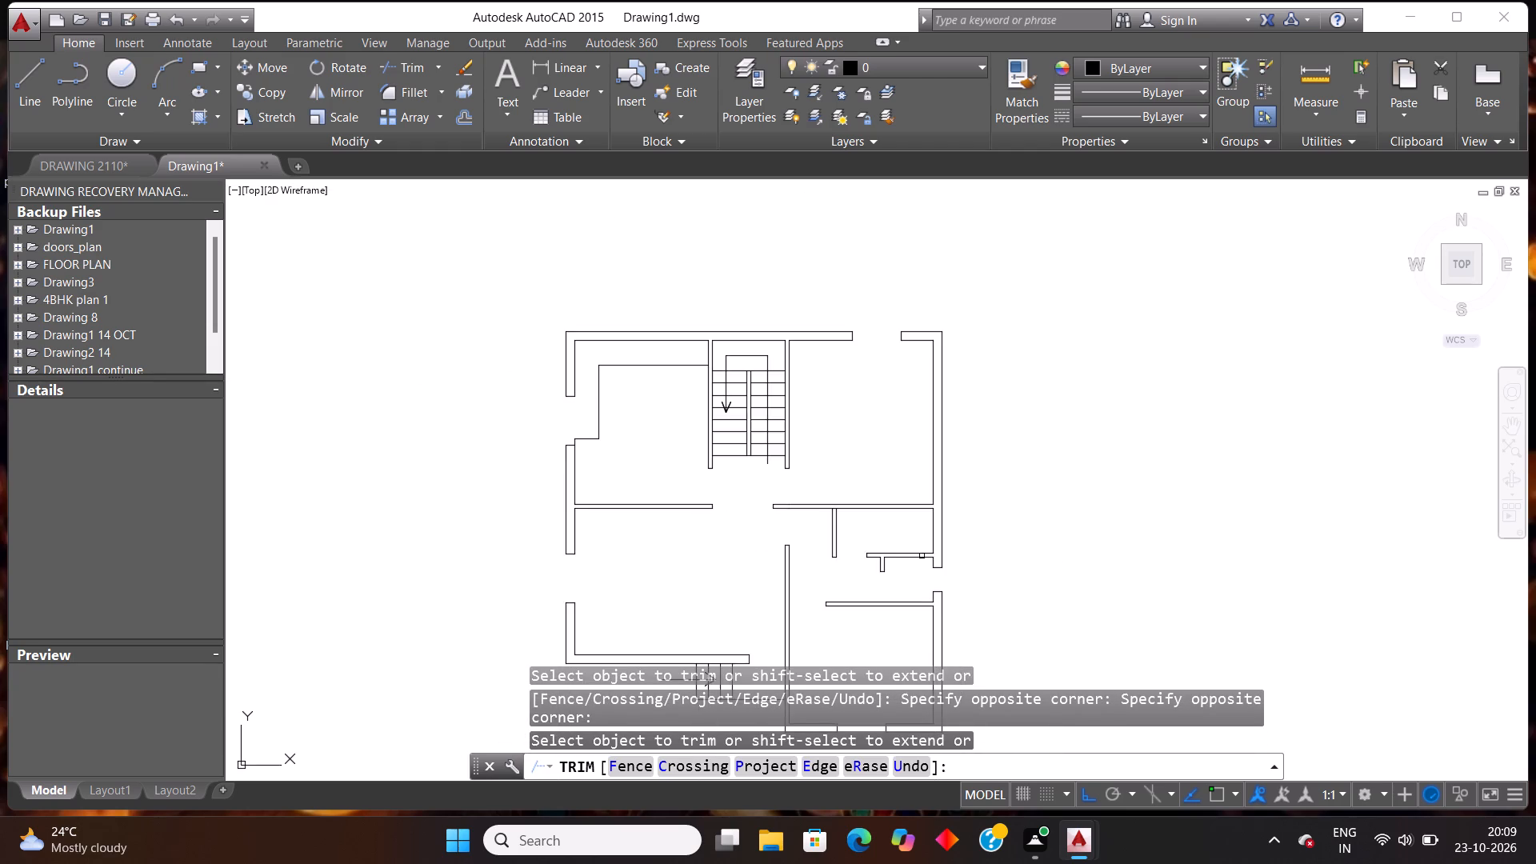
scroll(921, 553, up, 2)
scroll(921, 553, down, 1)
key(Escape)
key(Escape)
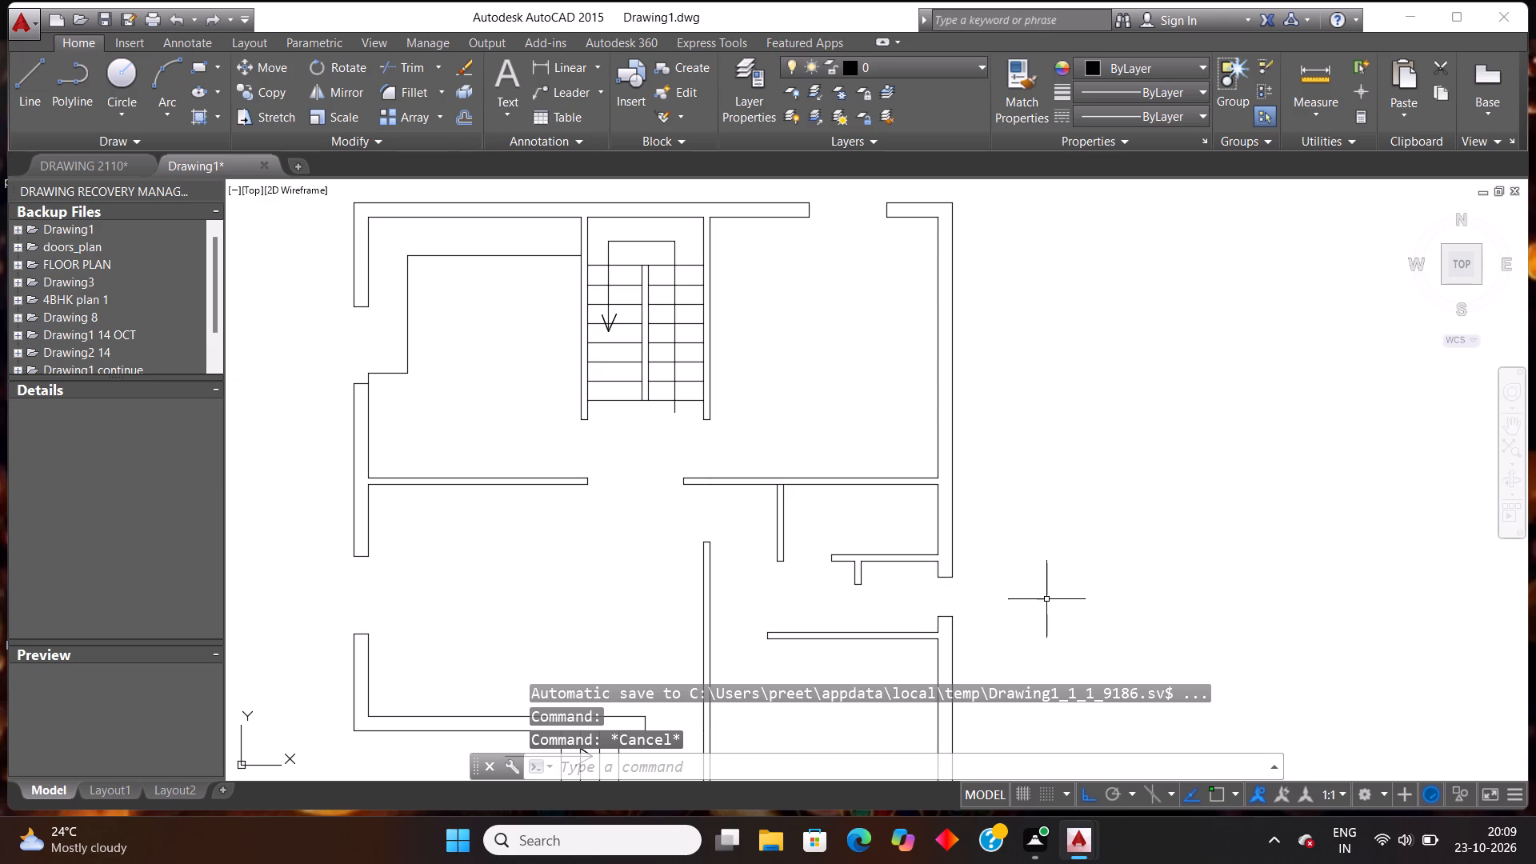
Draw a horizontal line crossing the right outer wall of the upper small room, just below the long horizontal partition.
key(l)
key(Return)
scroll(978, 541, up, 1)
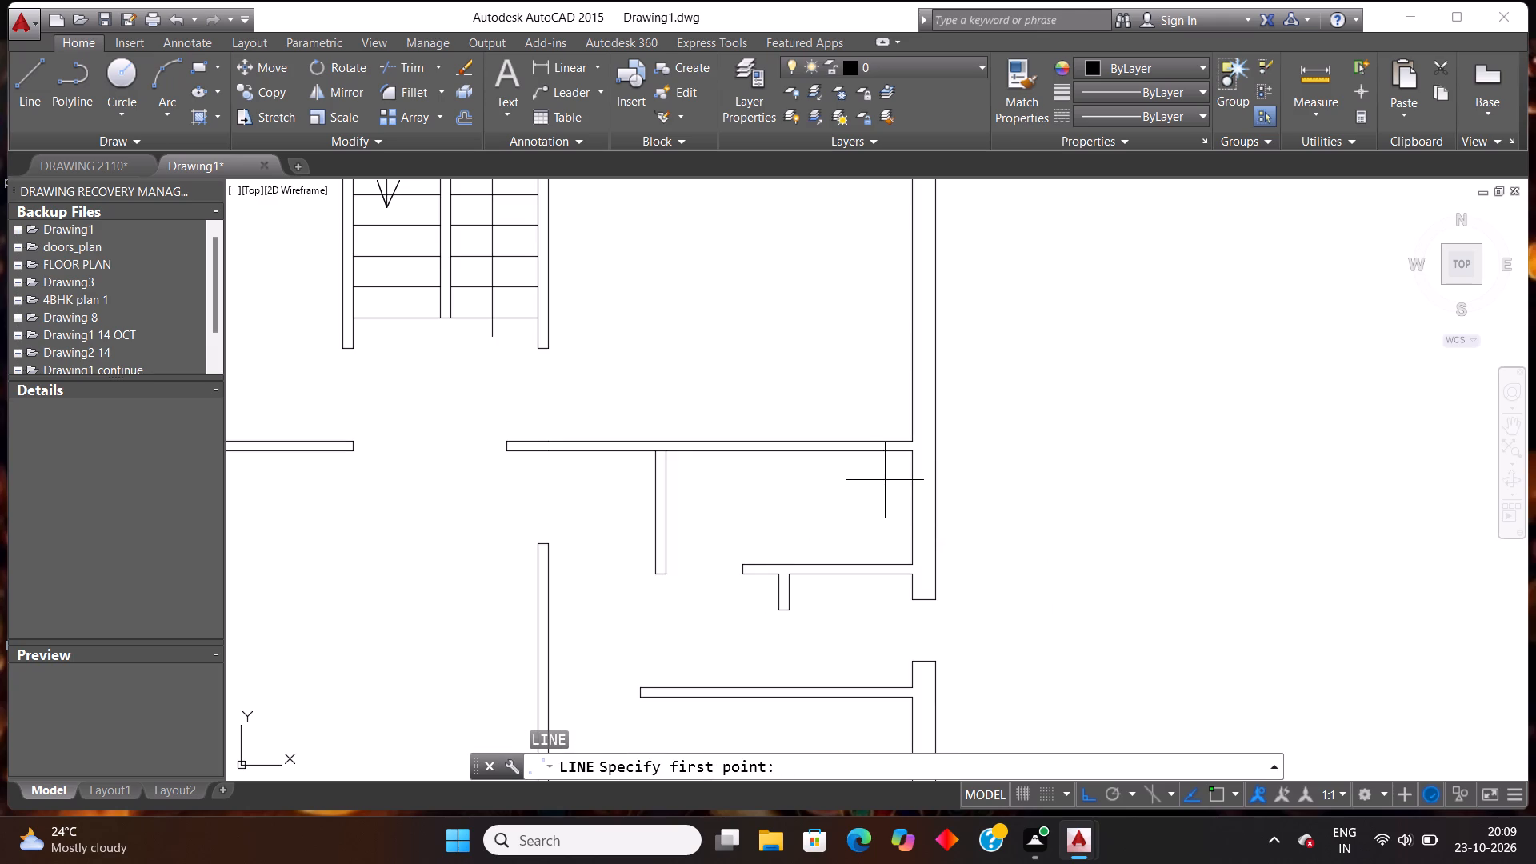
click(891, 468)
click(1002, 508)
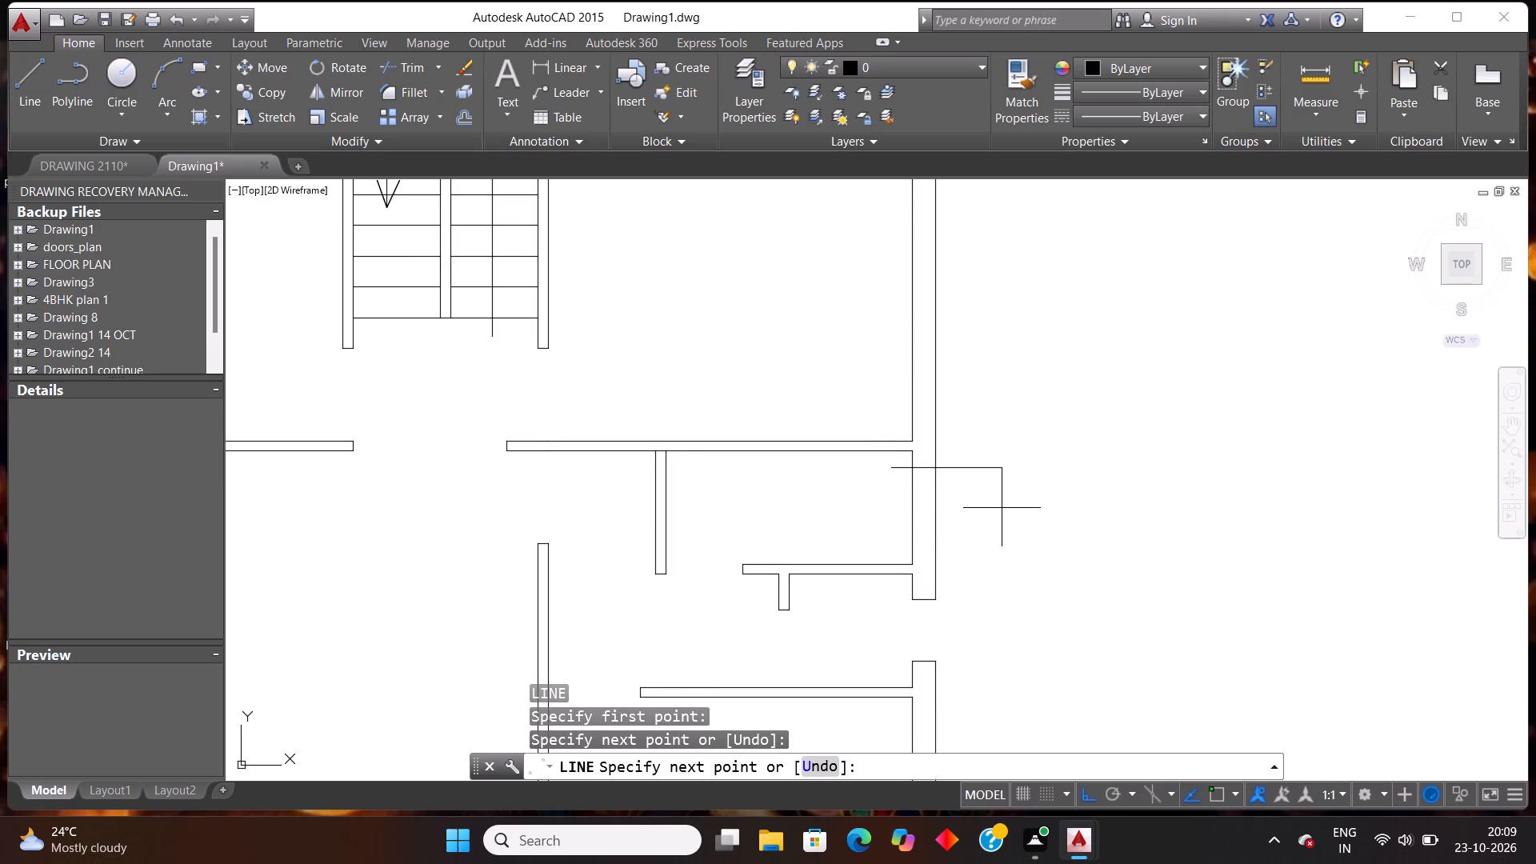
key(Escape)
key(Escape)
Offset the horizontal line across the upper small room's outer wall 2' downward.
text(off)
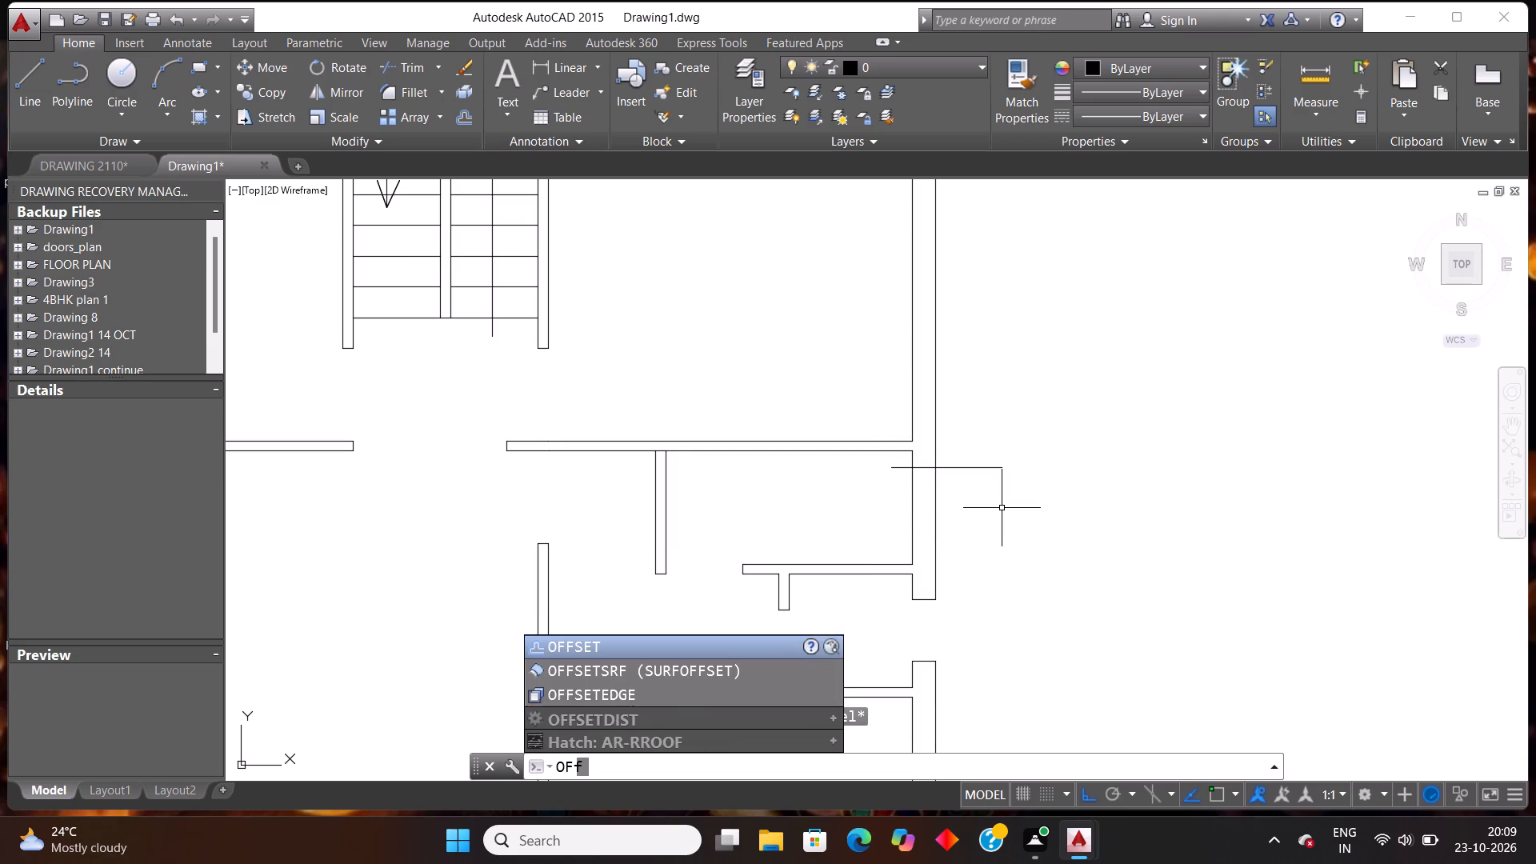
key(Return)
key(2)
key(apostrophe)
key(Return)
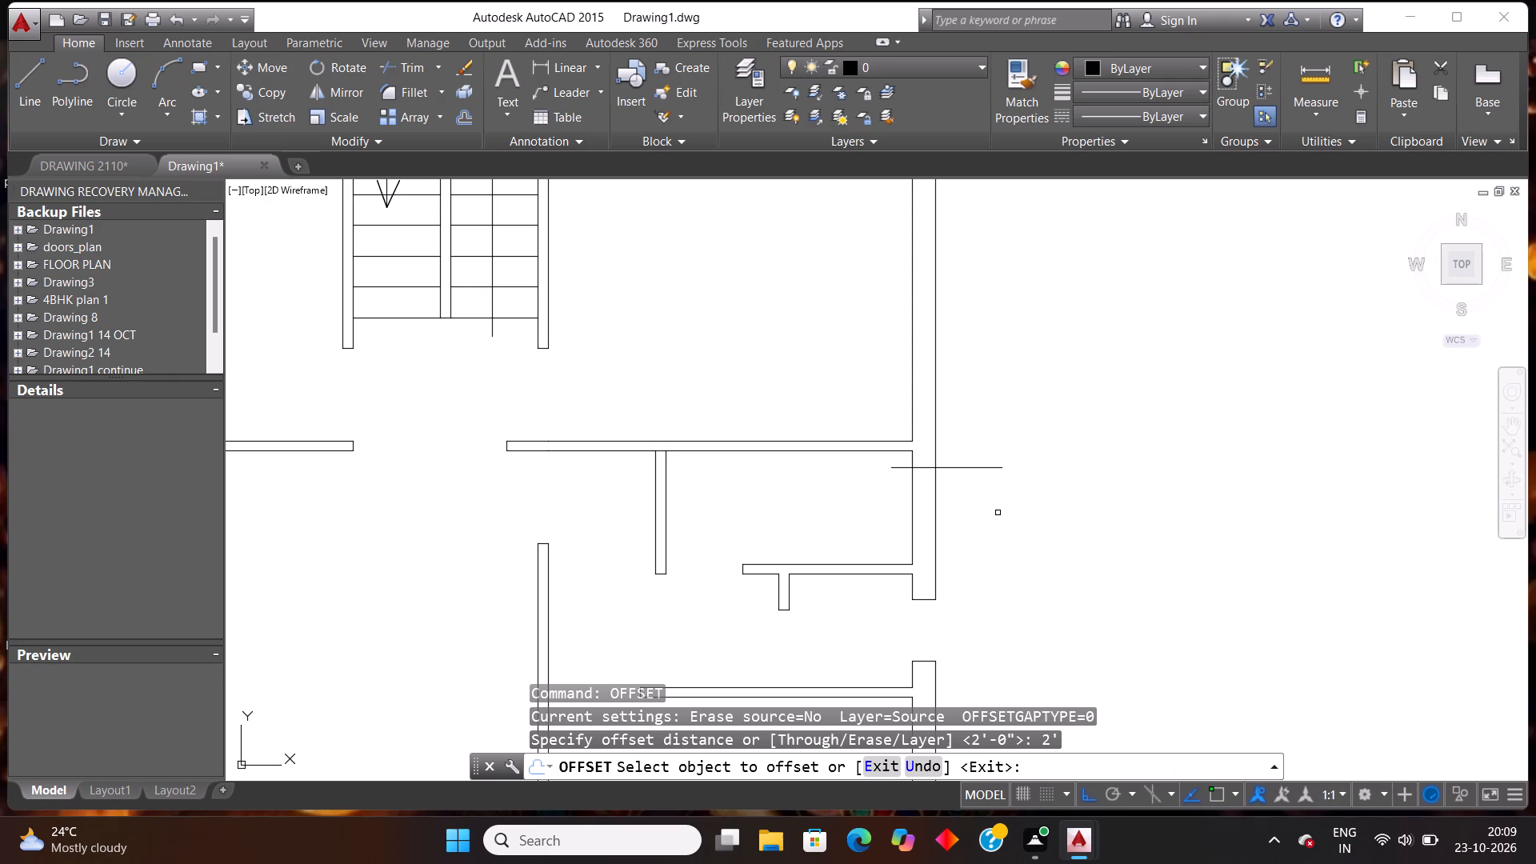
click(946, 469)
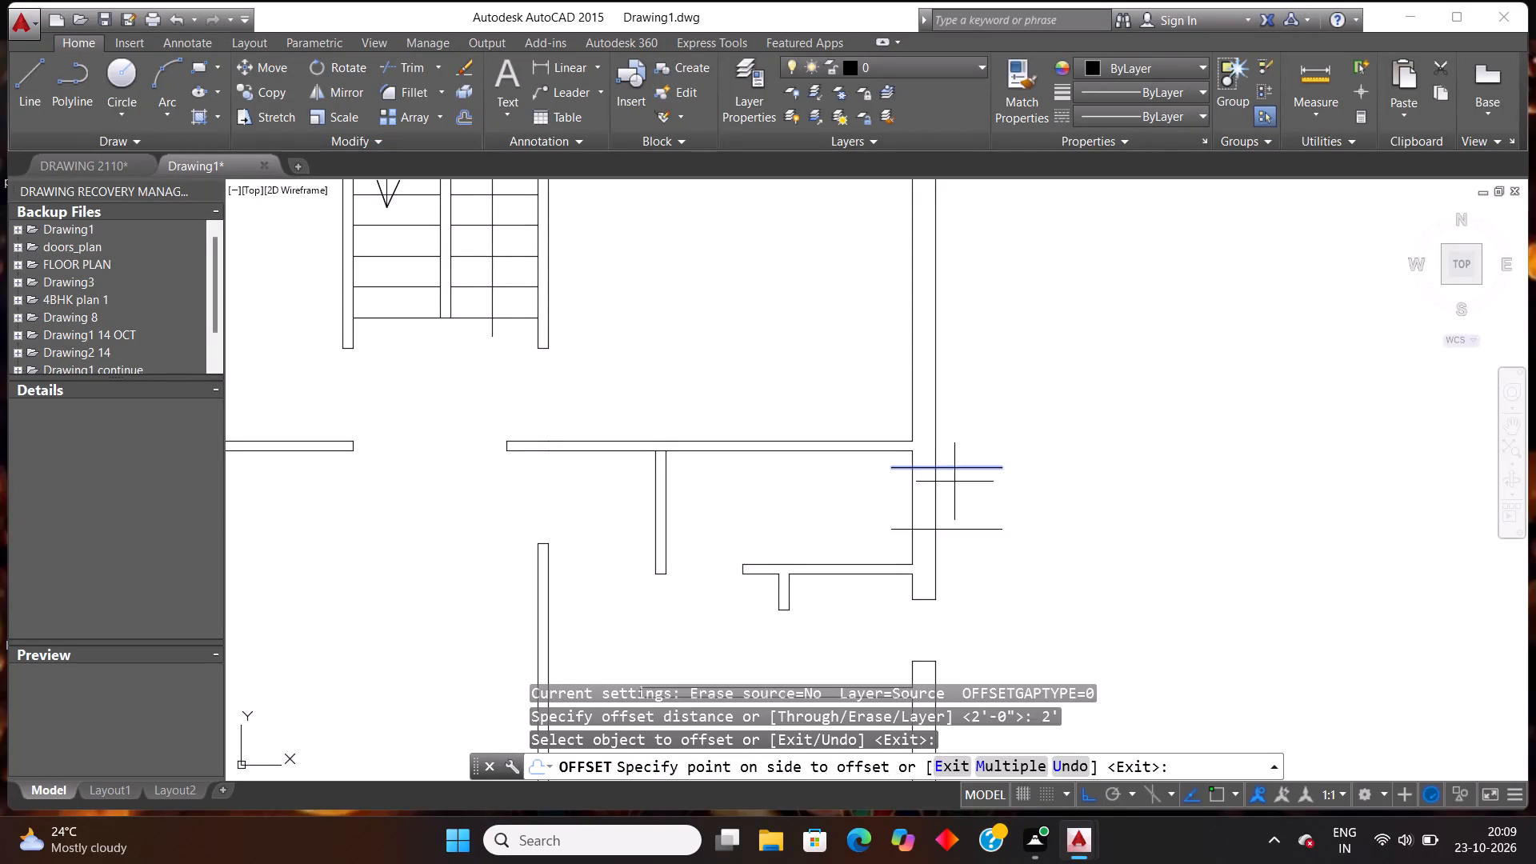
click(1001, 547)
key(Escape)
key(Escape)
Trim the wall between the two lines and their overhanging ends, leaving a 2' opening in the upper small room's outer wall.
text(tr)
key(Return)
key(Return)
click(982, 546)
click(959, 428)
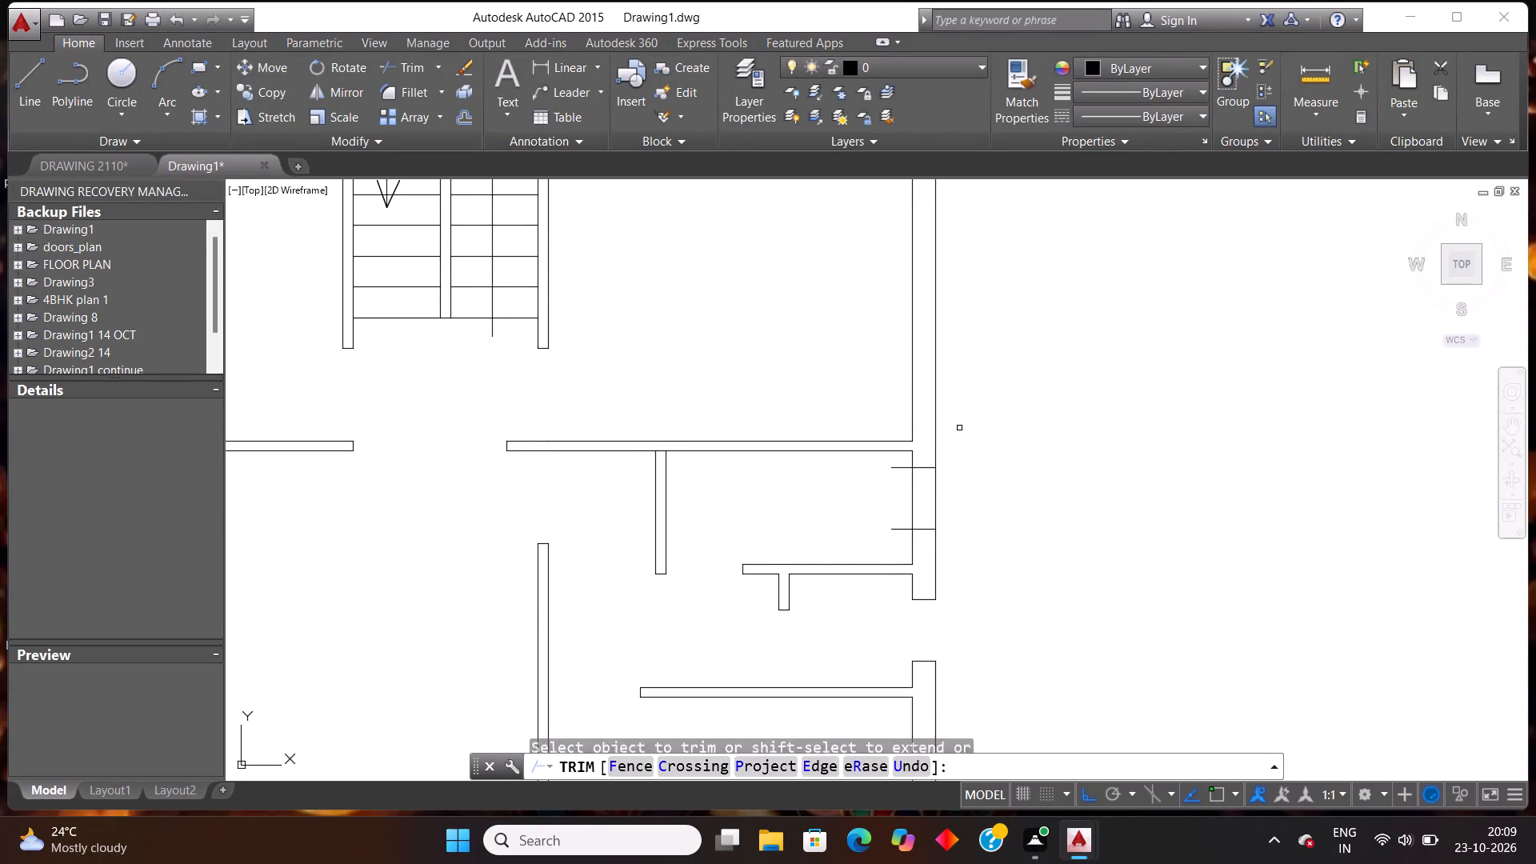
click(942, 497)
click(882, 499)
click(878, 462)
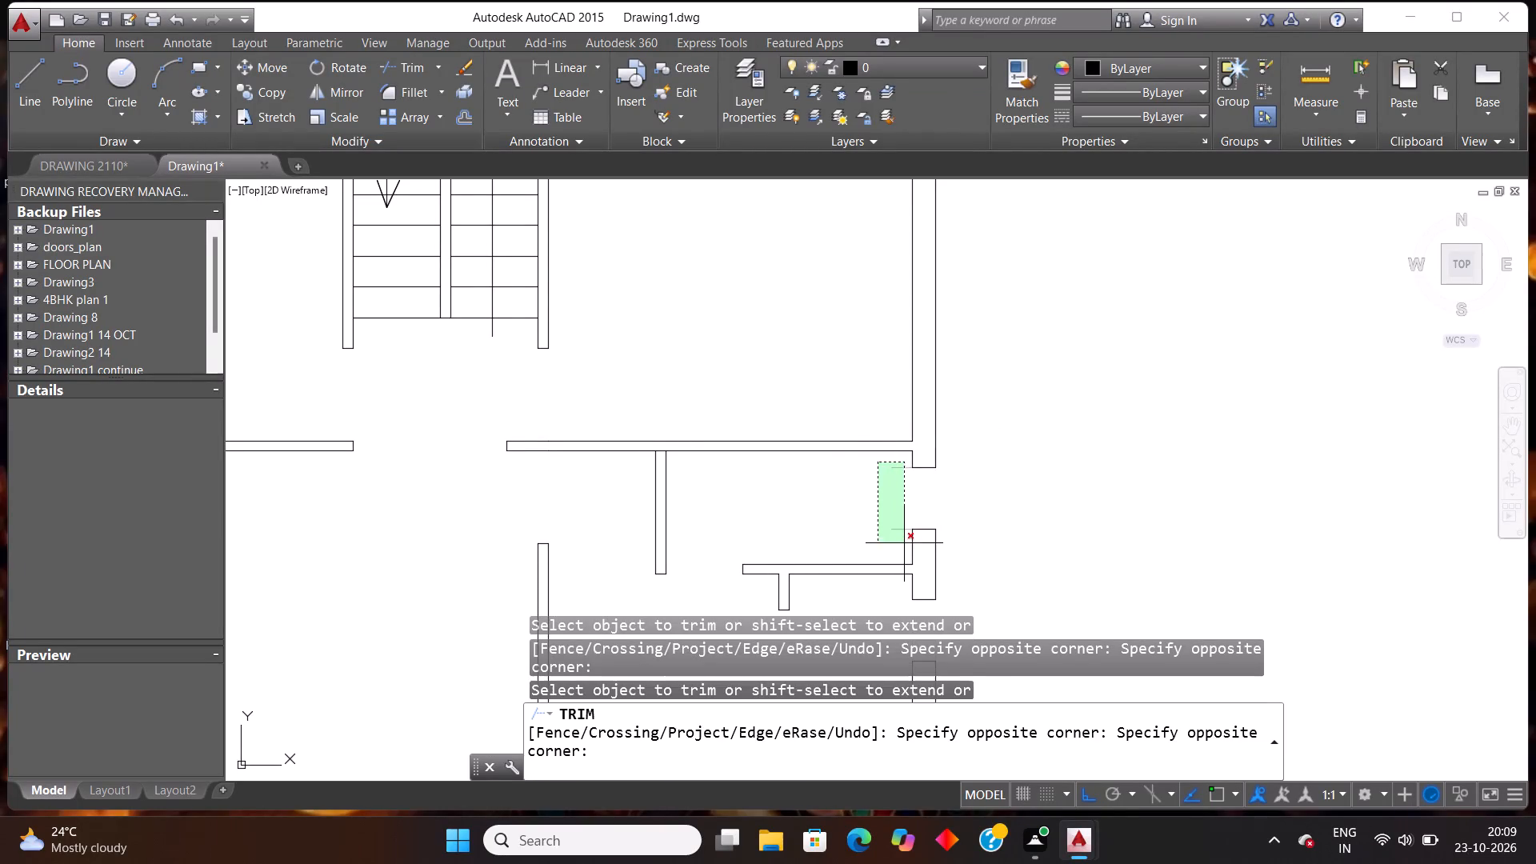
click(904, 545)
scroll(1098, 506, down, 2)
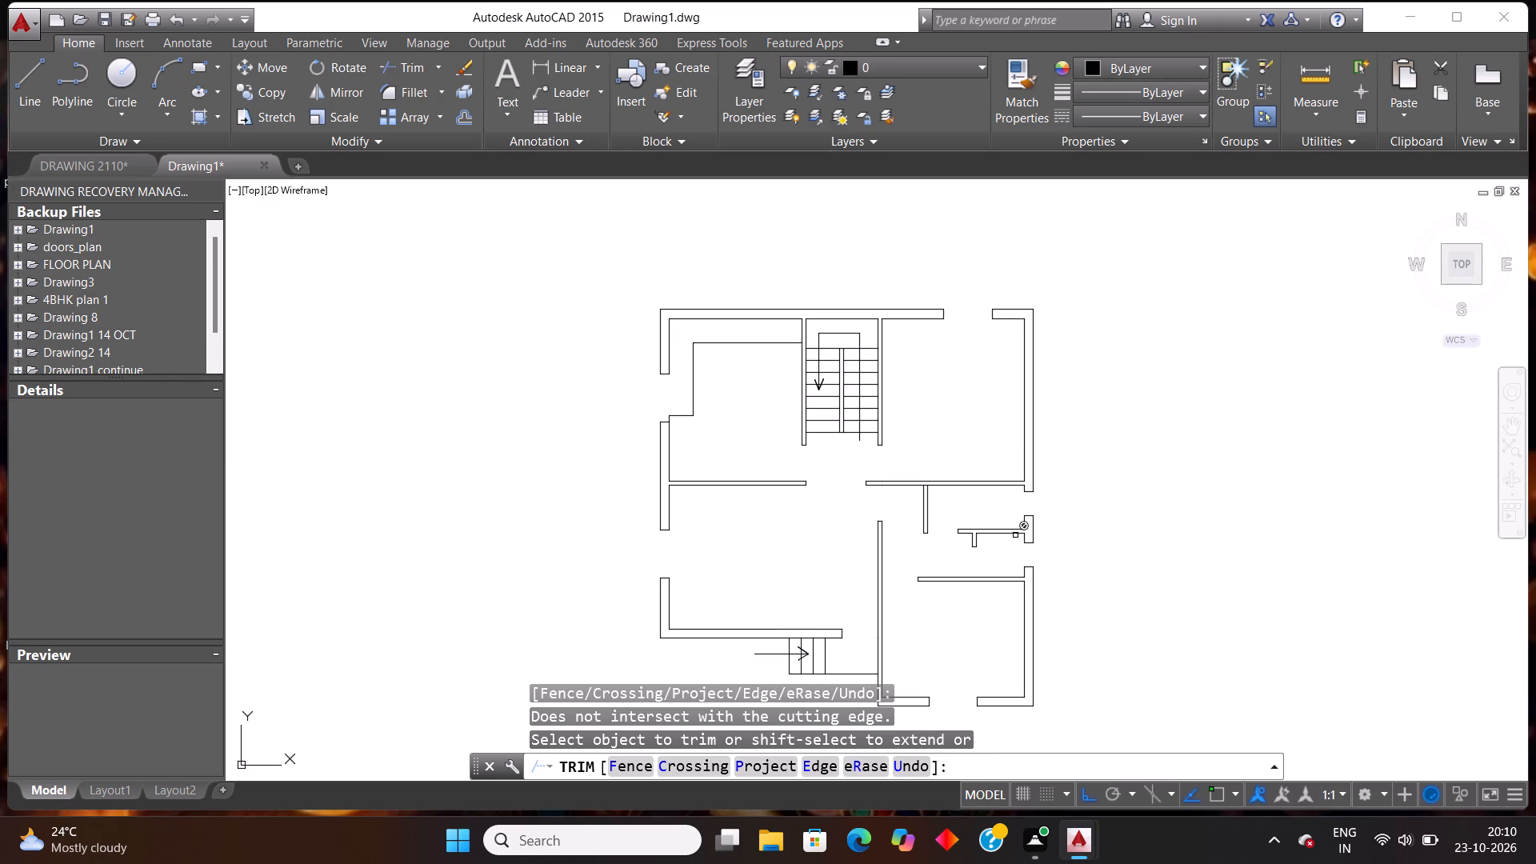
scroll(1014, 534, down, 1)
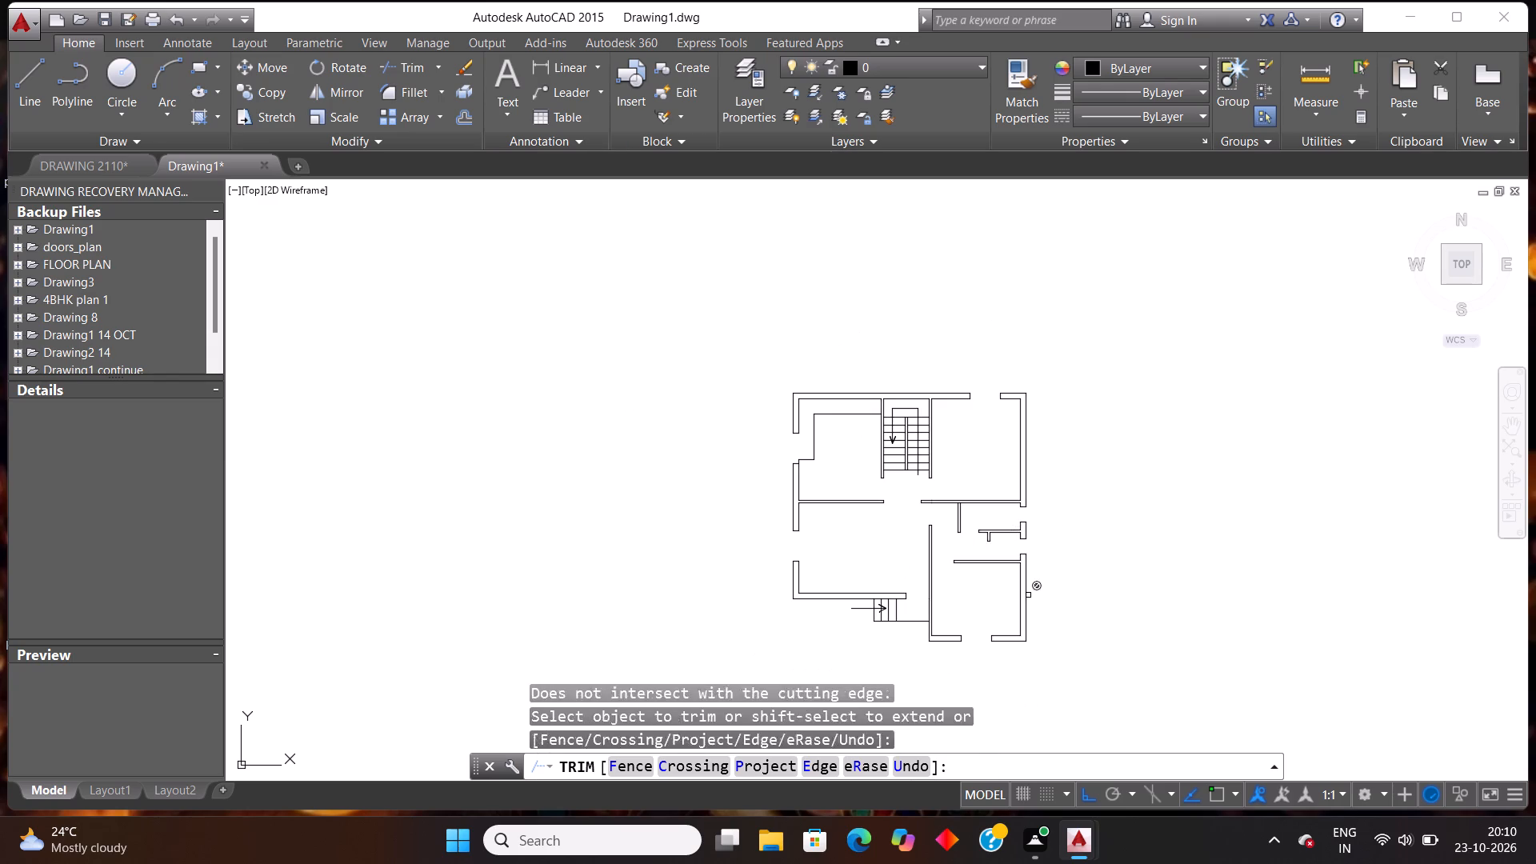
key(Escape)
key(Escape)
Copy the bed with side tables from the right-hand plan in DRAWING 2110 into Drawing1, placing it left of the floor plan.
scroll(1023, 577, down, 1)
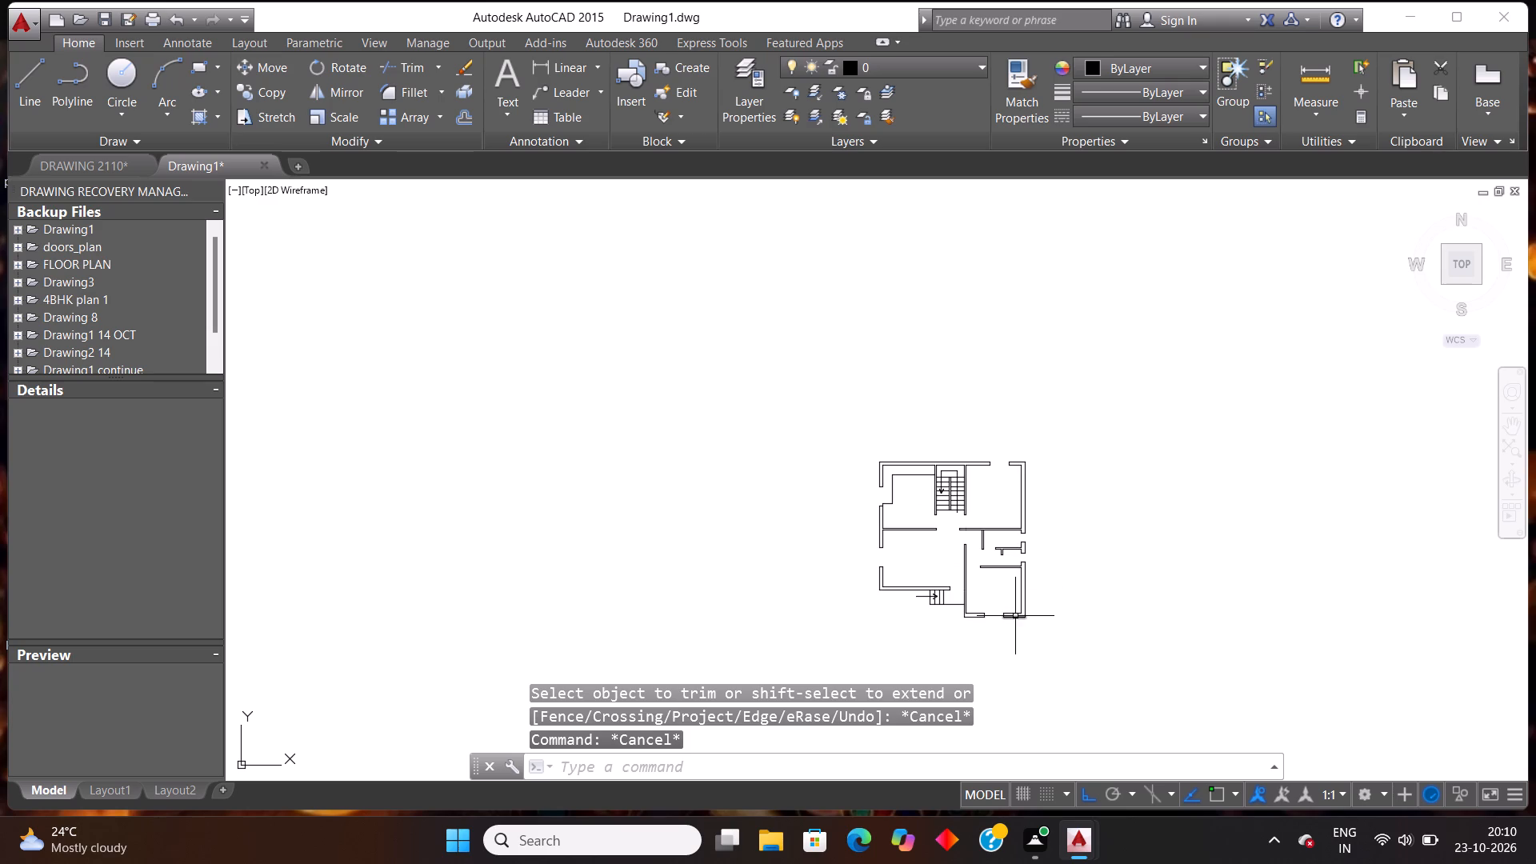
scroll(1015, 616, down, 1)
scroll(1015, 616, up, 3)
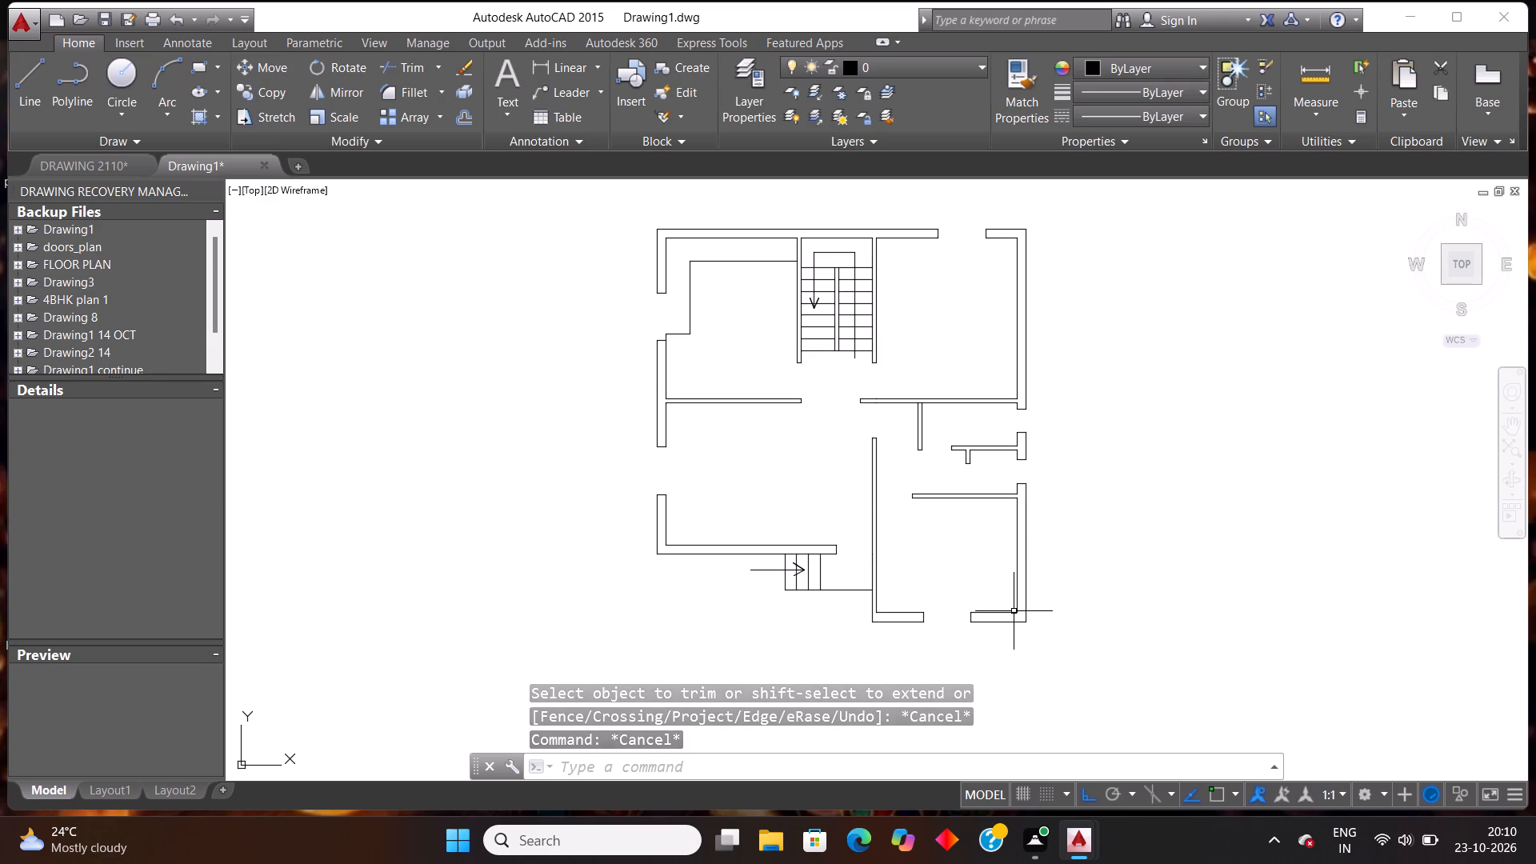
click(114, 175)
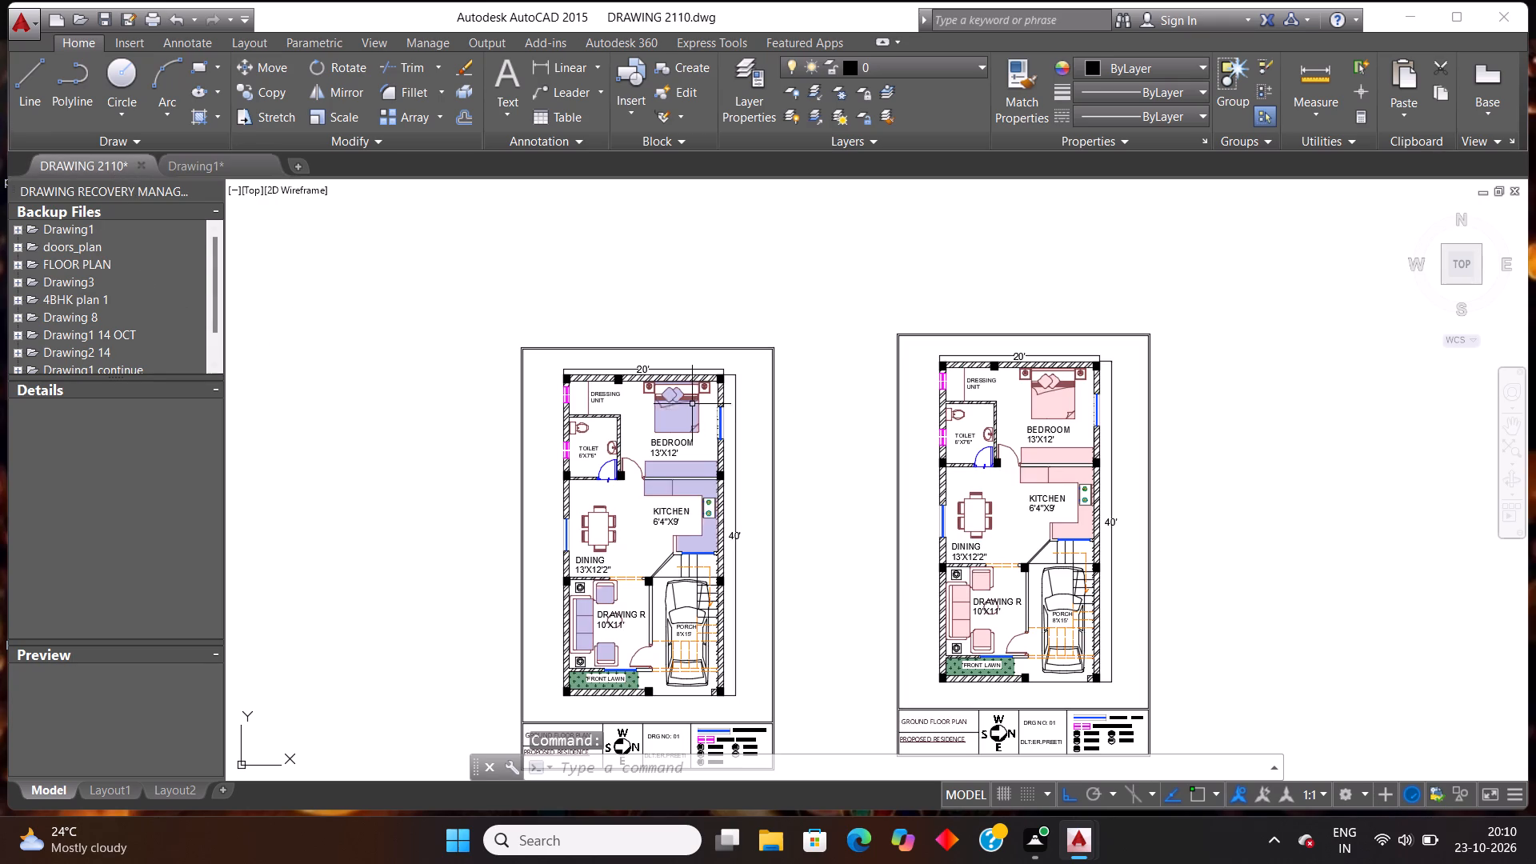
click(694, 410)
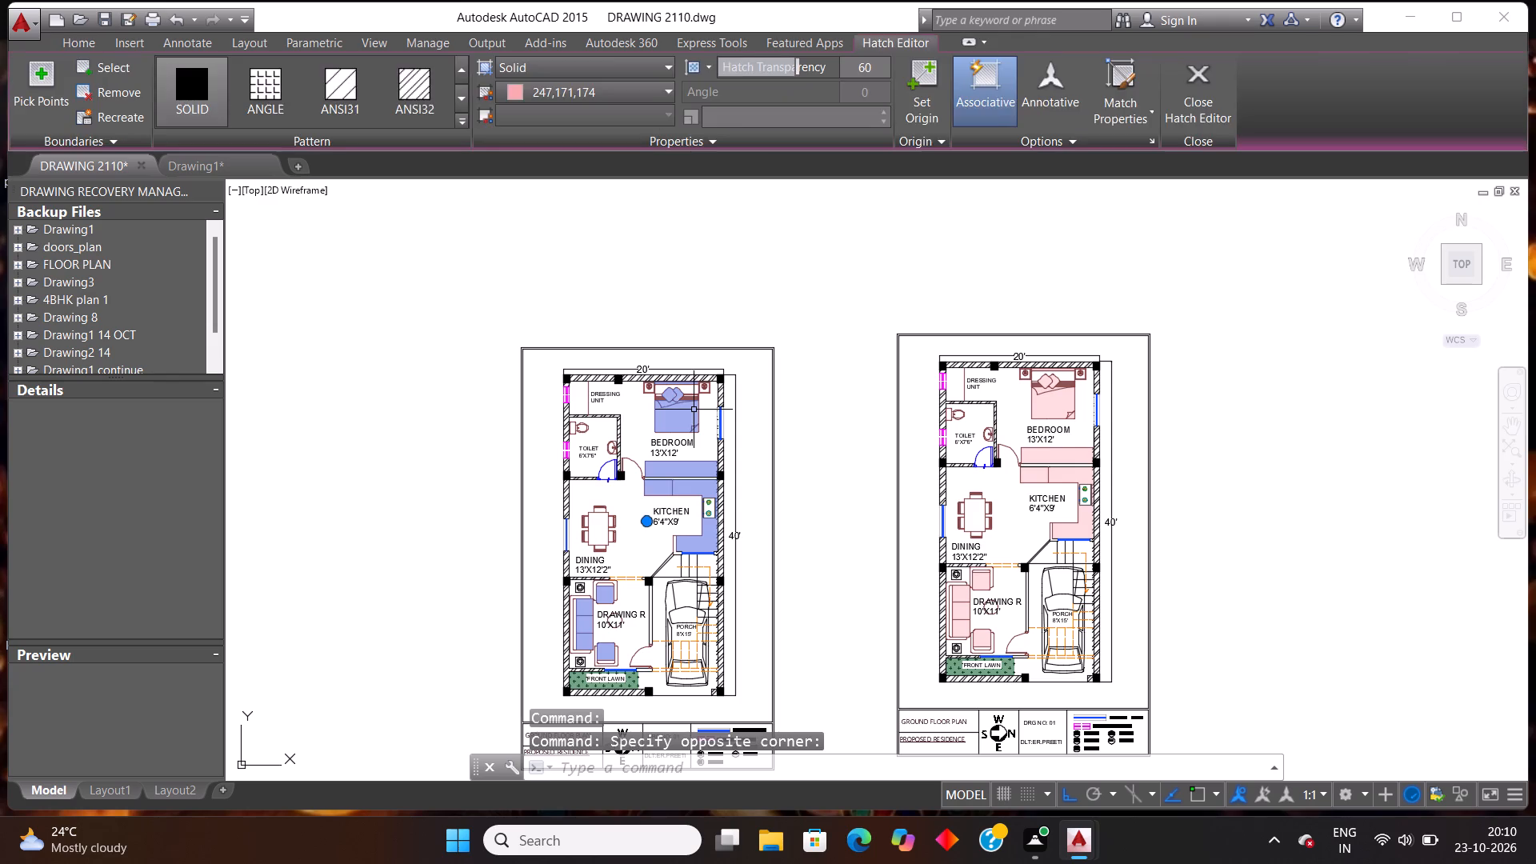
key(Escape)
click(1076, 381)
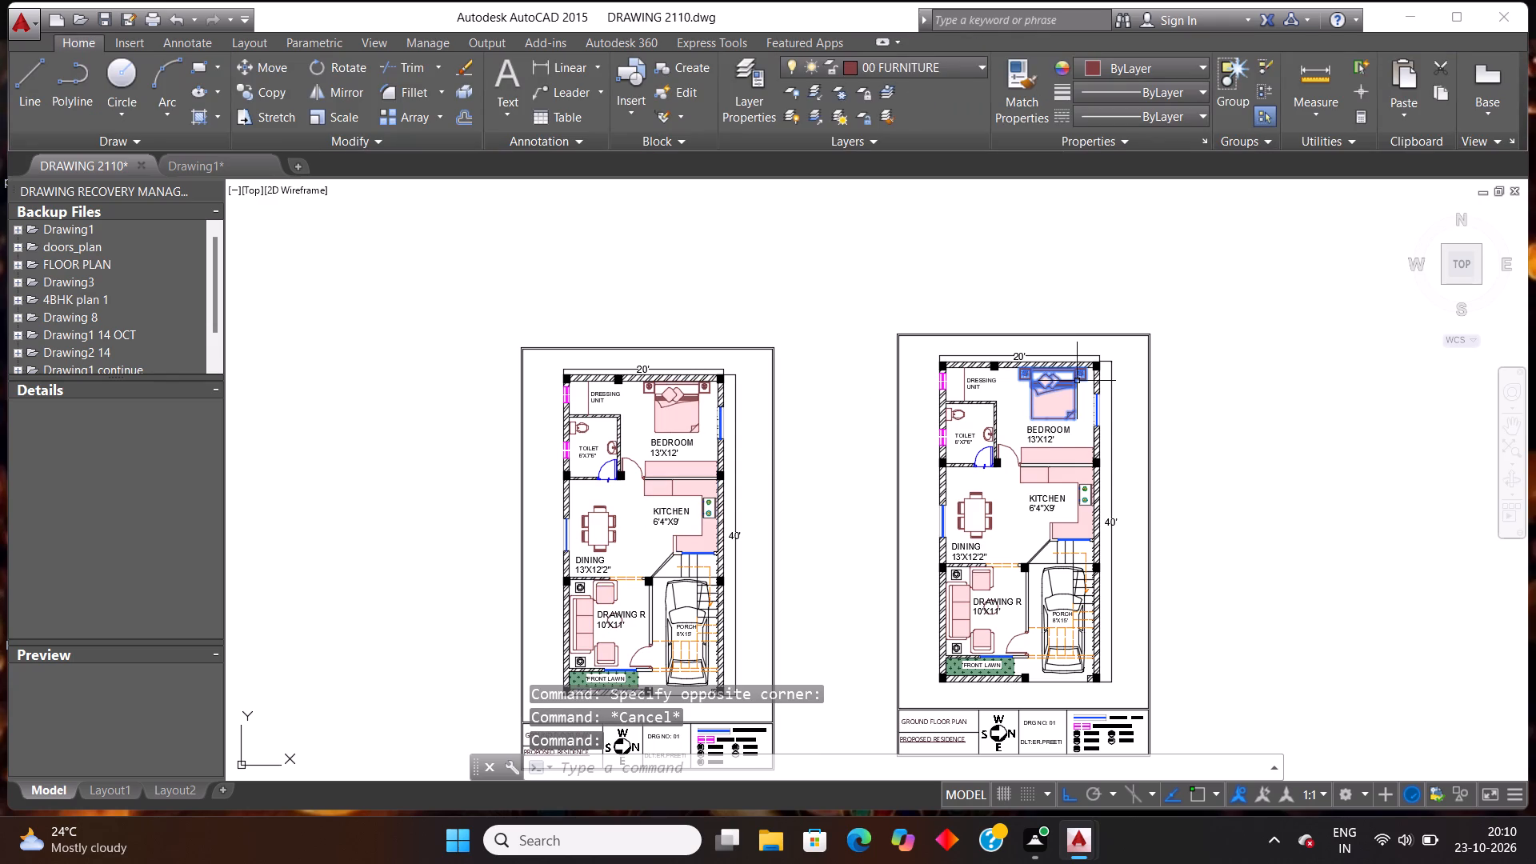
key(ctrl+c)
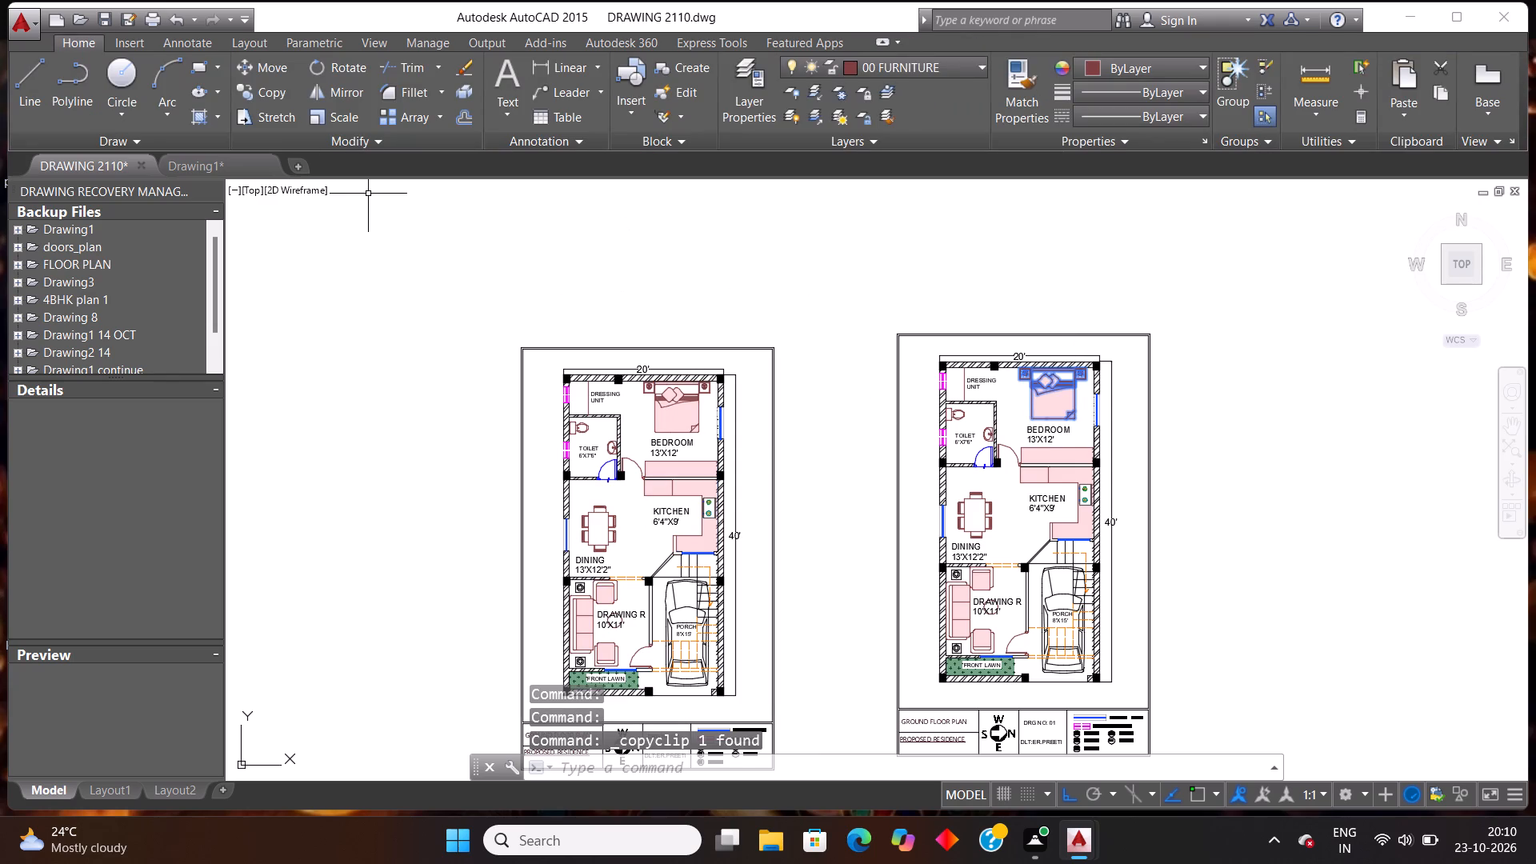
click(210, 158)
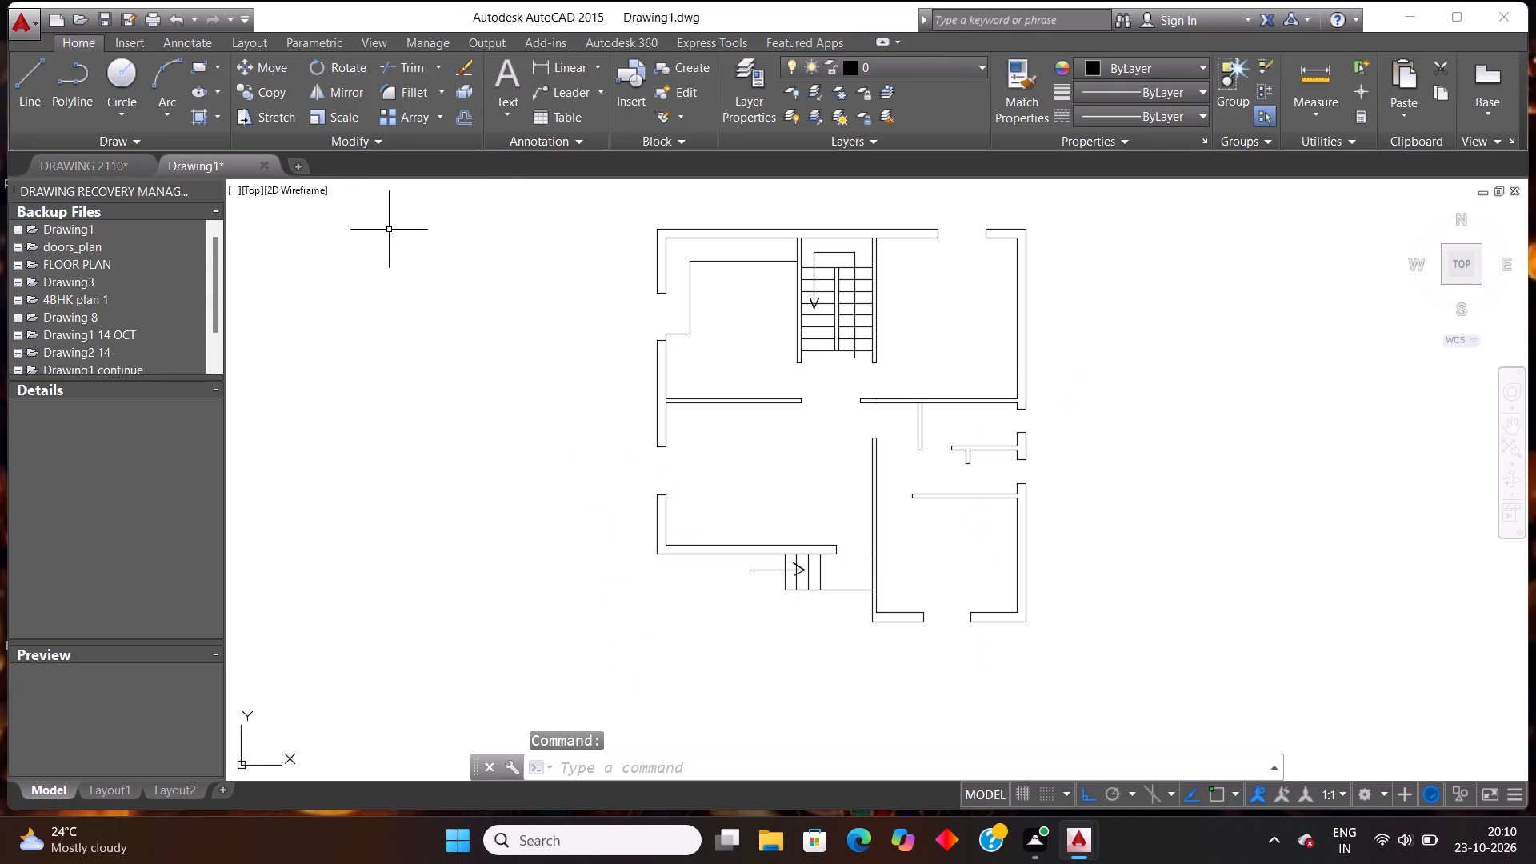
key(ctrl+v)
click(426, 416)
Copy the six-chair dining table set from DRAWING 2110 into Drawing1, placing it below the bed beside the floor plan.
click(93, 170)
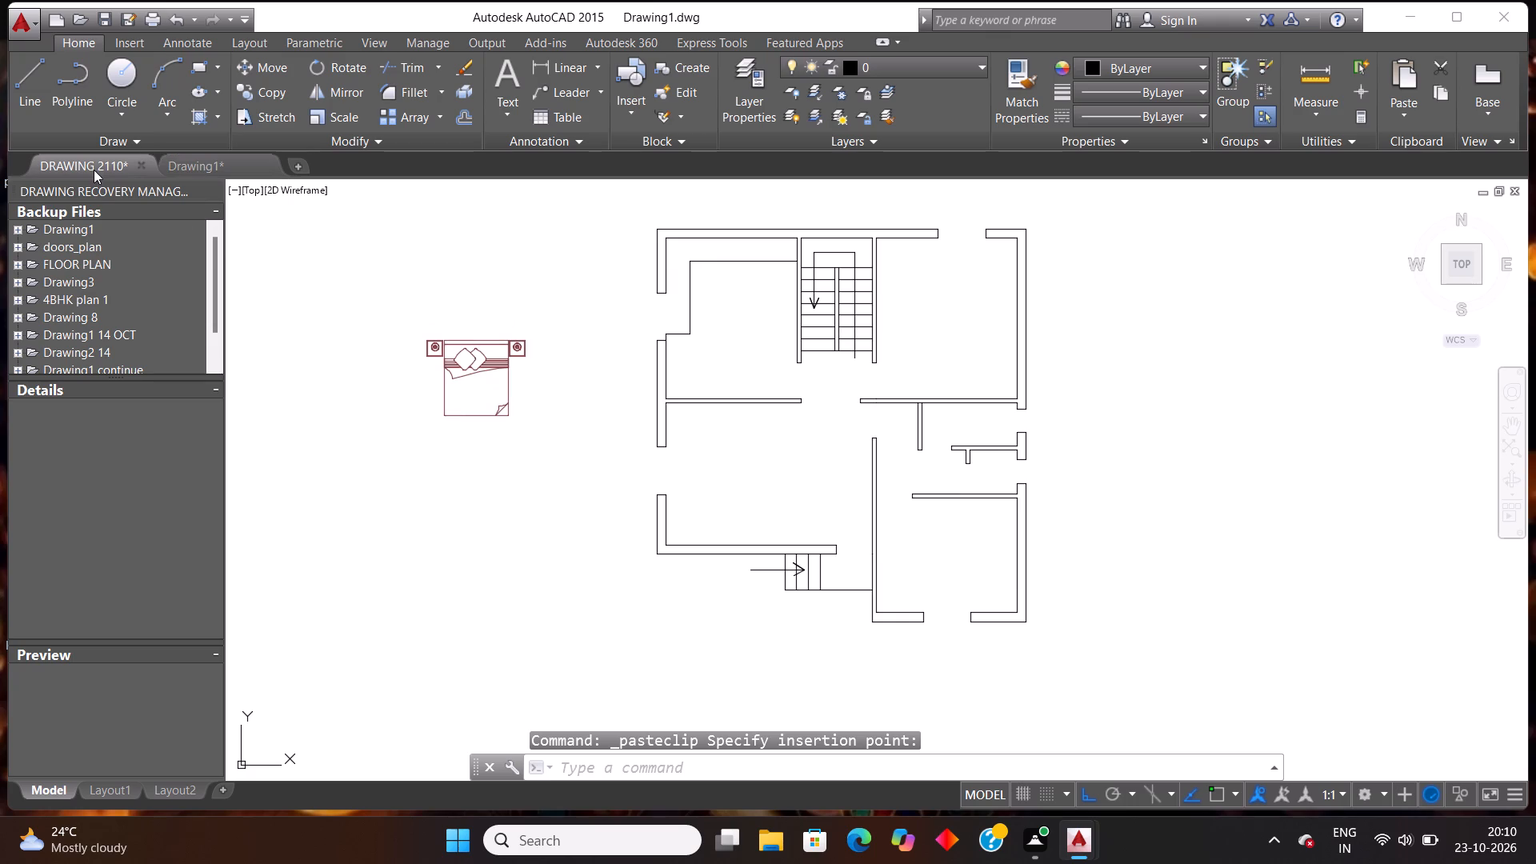
scroll(617, 562, up, 3)
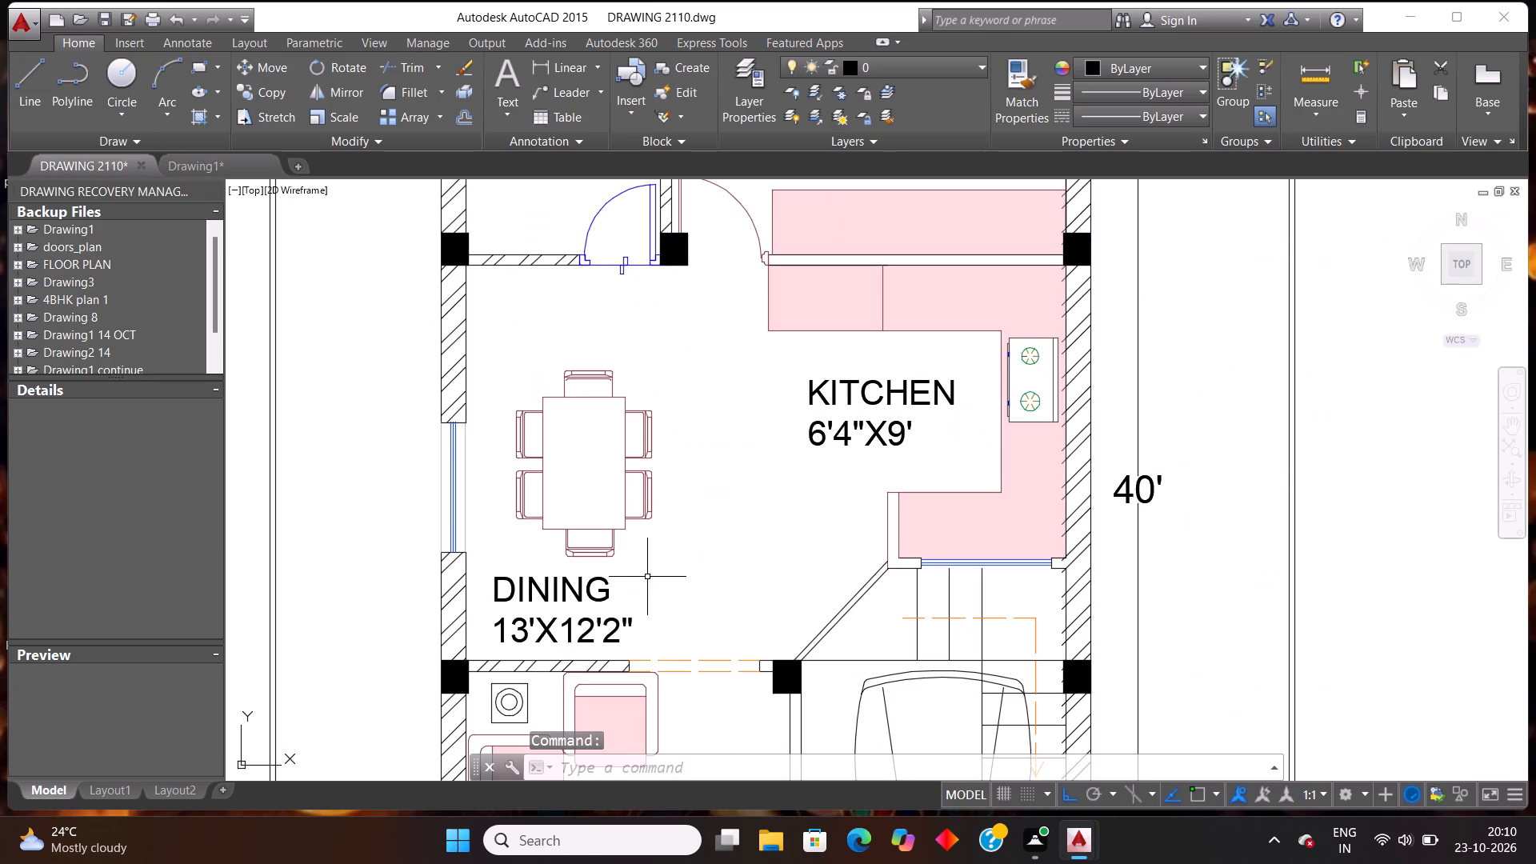
click(710, 561)
click(490, 353)
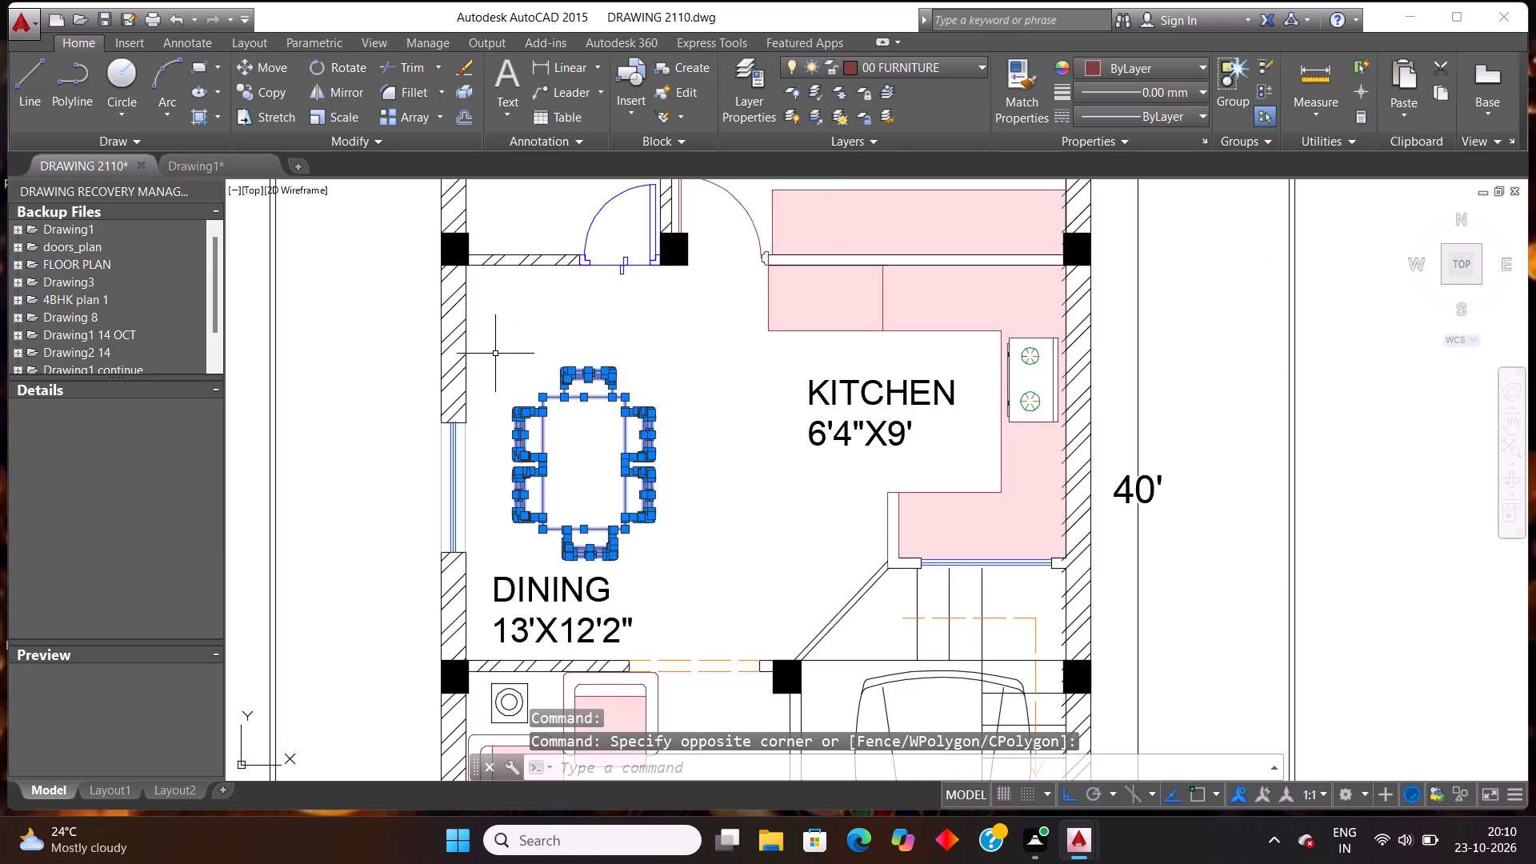
key(ctrl+c)
click(196, 169)
key(ctrl+v)
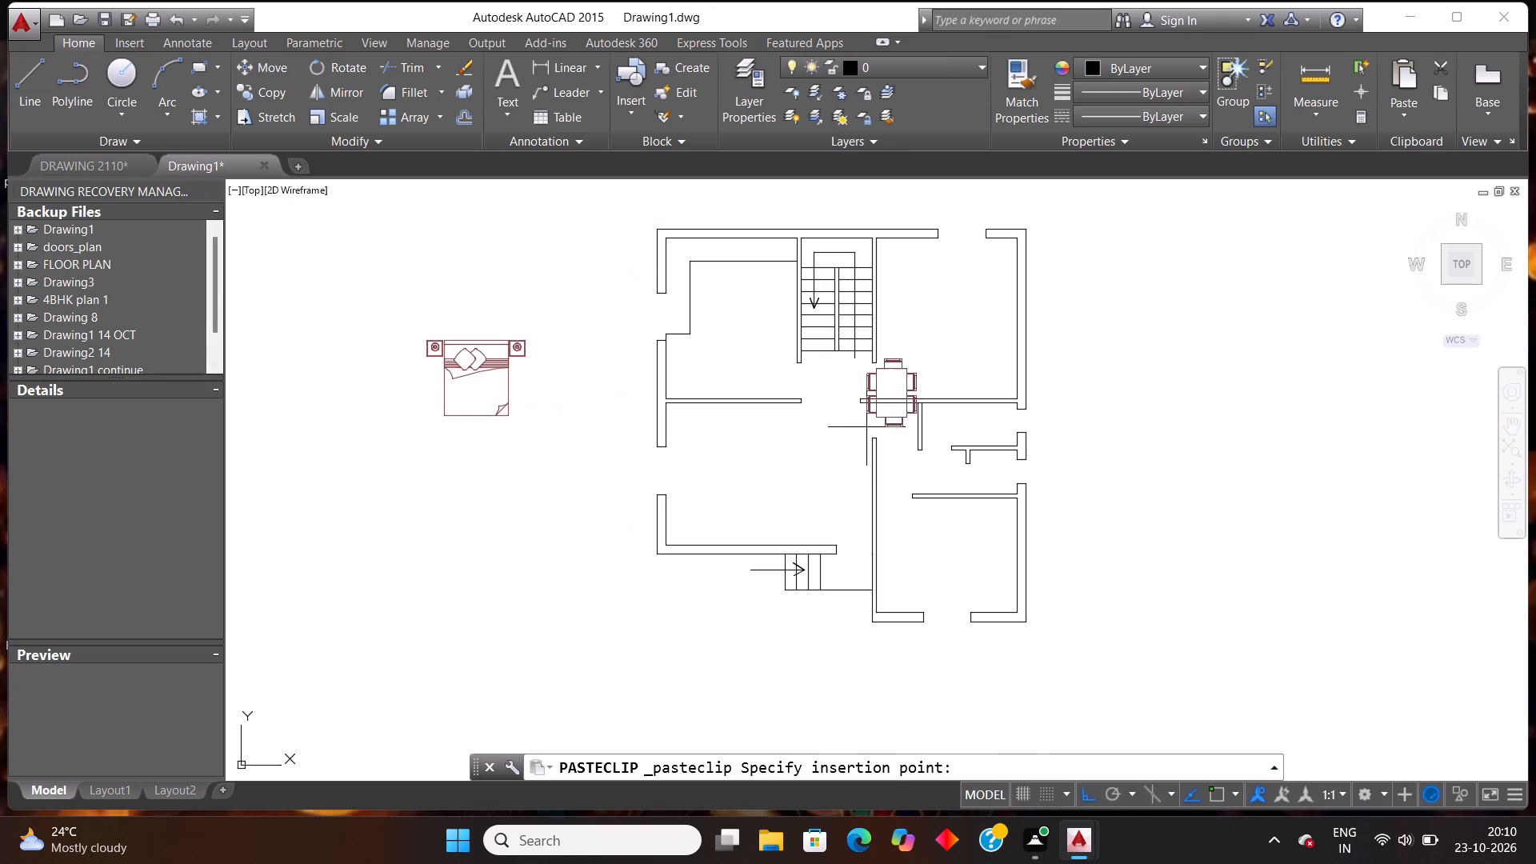
click(478, 525)
Copy the three-seat sofa and two armchairs from DRAWING 2110's drawing room into Drawing1, placing them left of the dining table set.
click(91, 167)
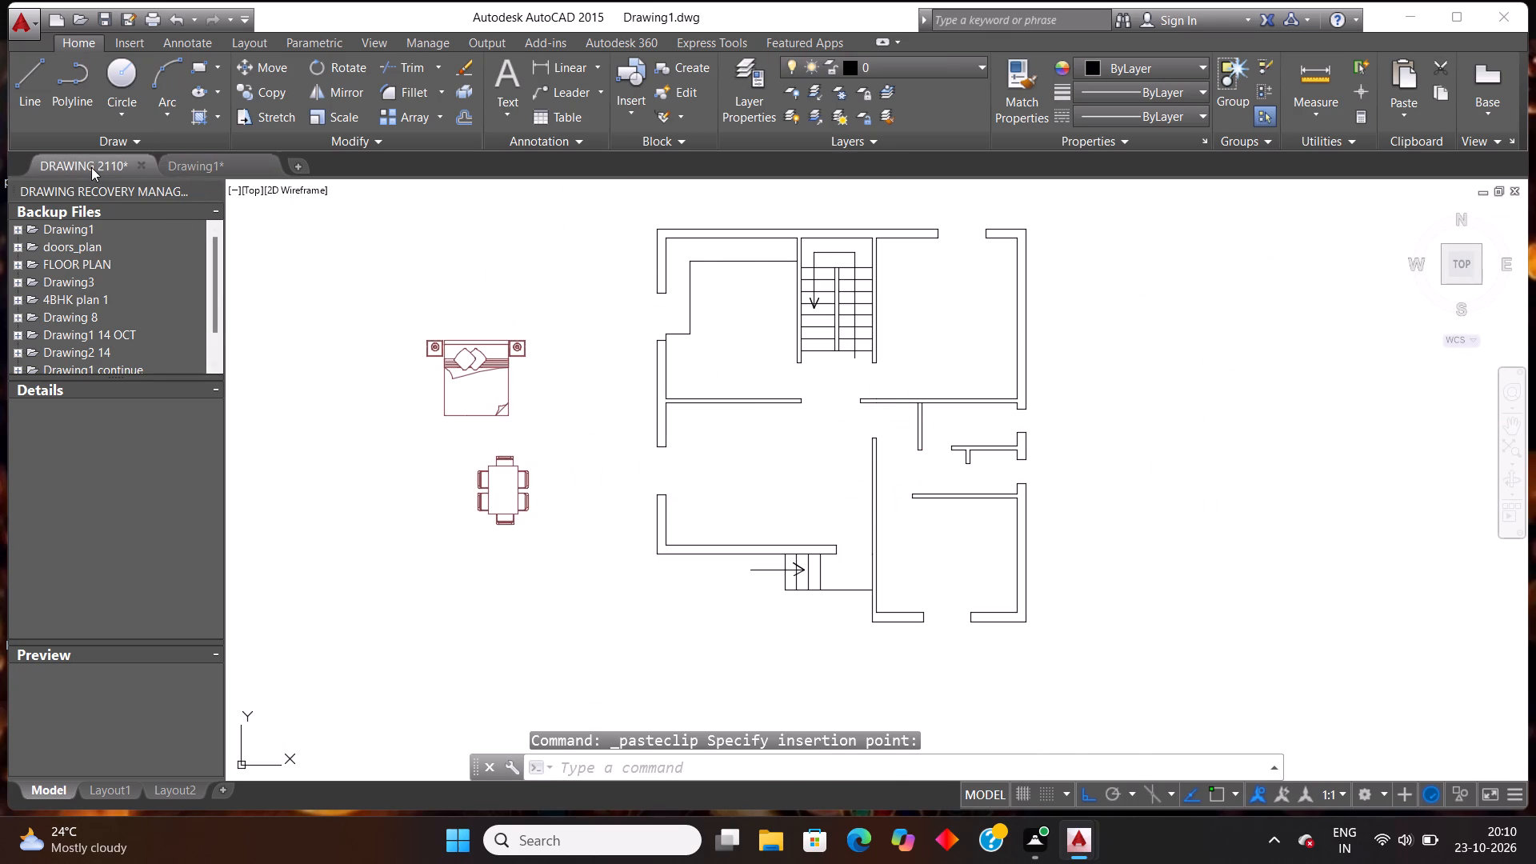
scroll(549, 380, down, 3)
scroll(609, 550, up, 2)
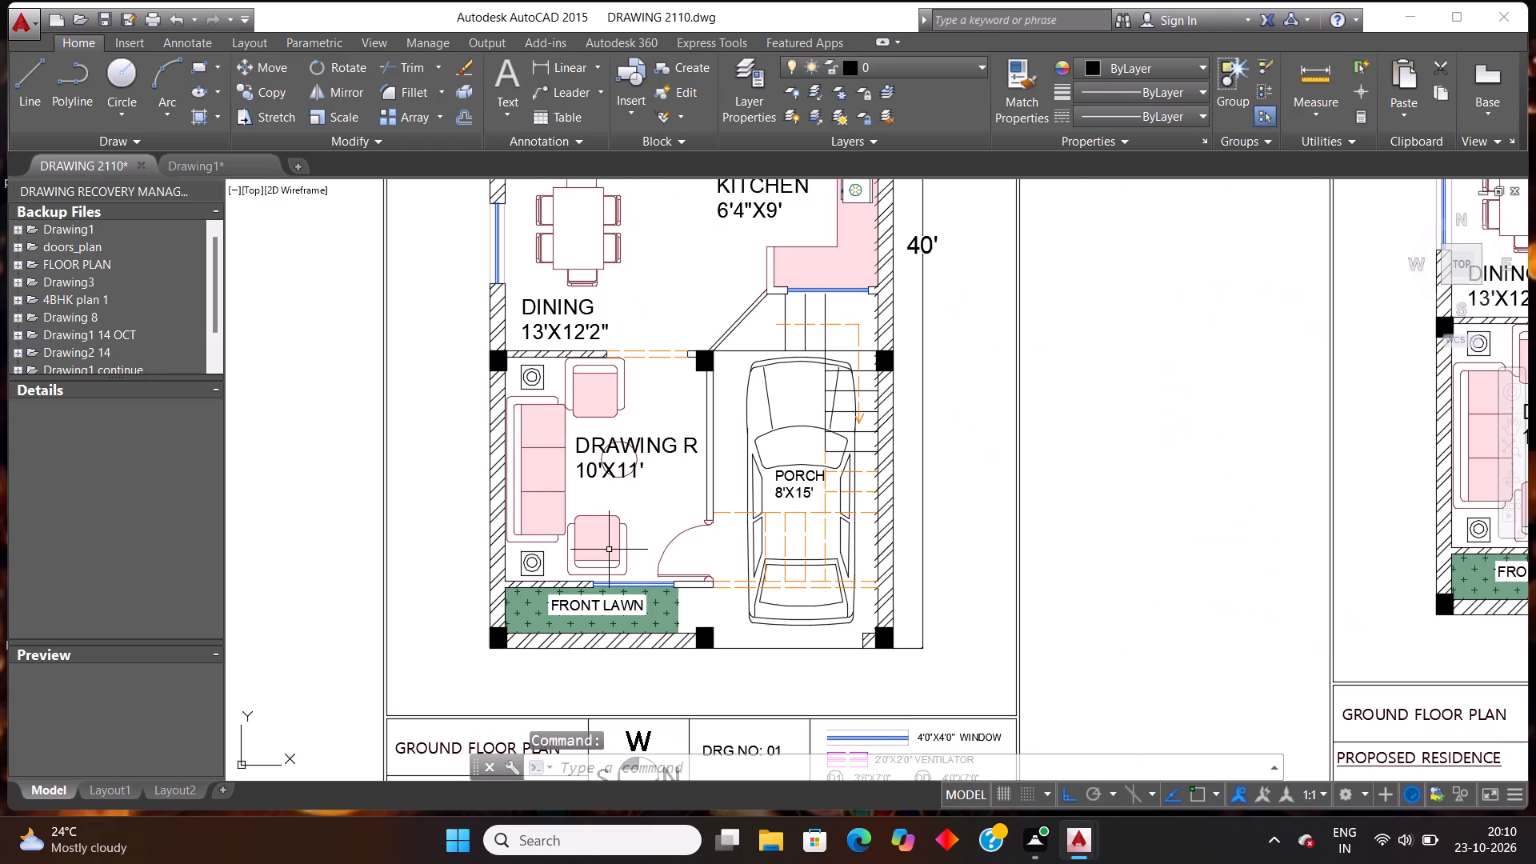
scroll(539, 412, up, 2)
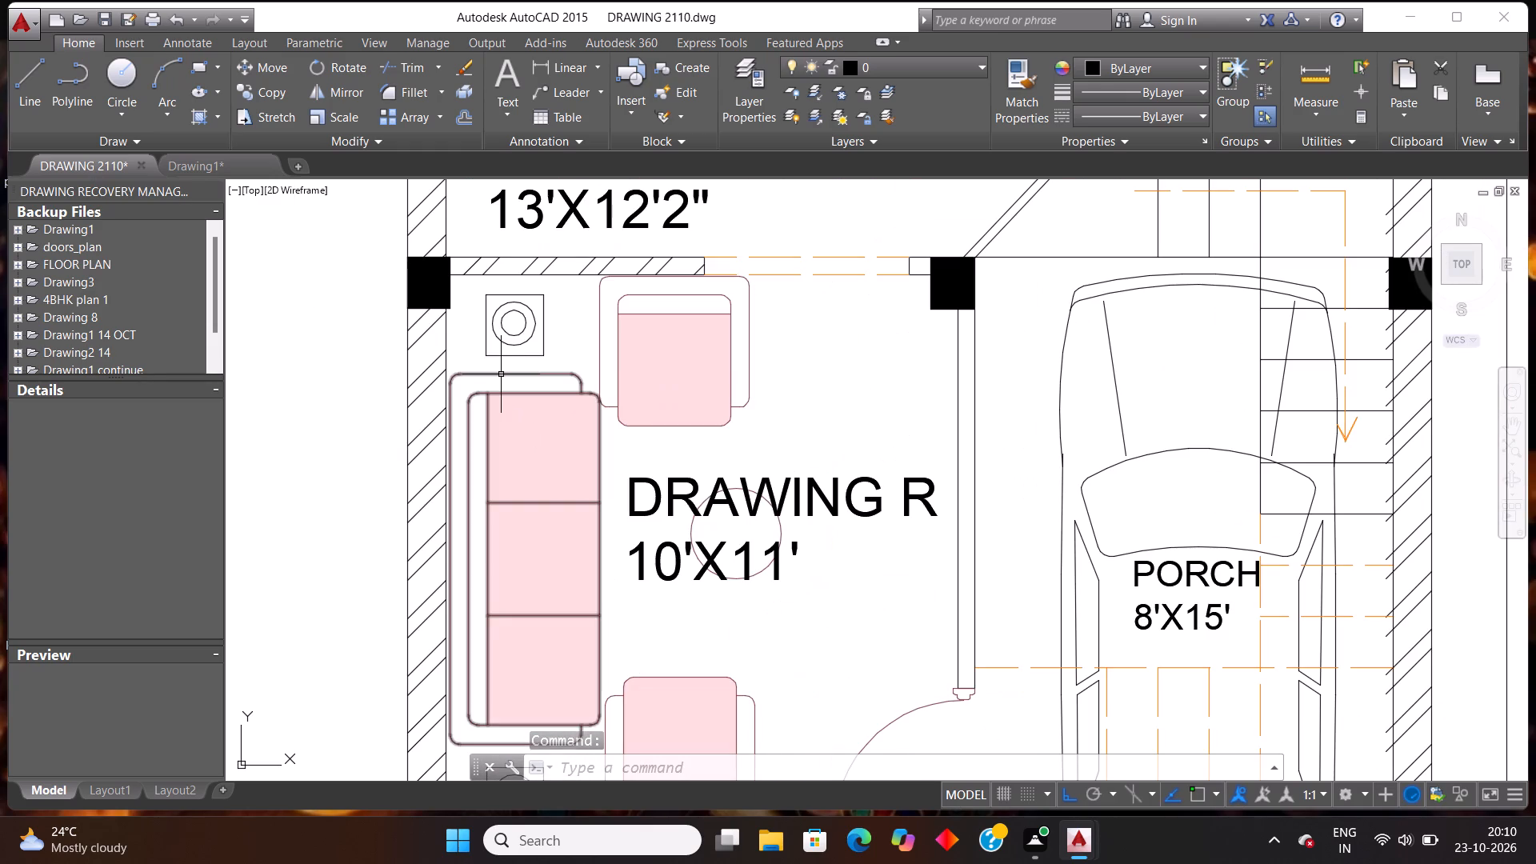
click(501, 374)
click(598, 300)
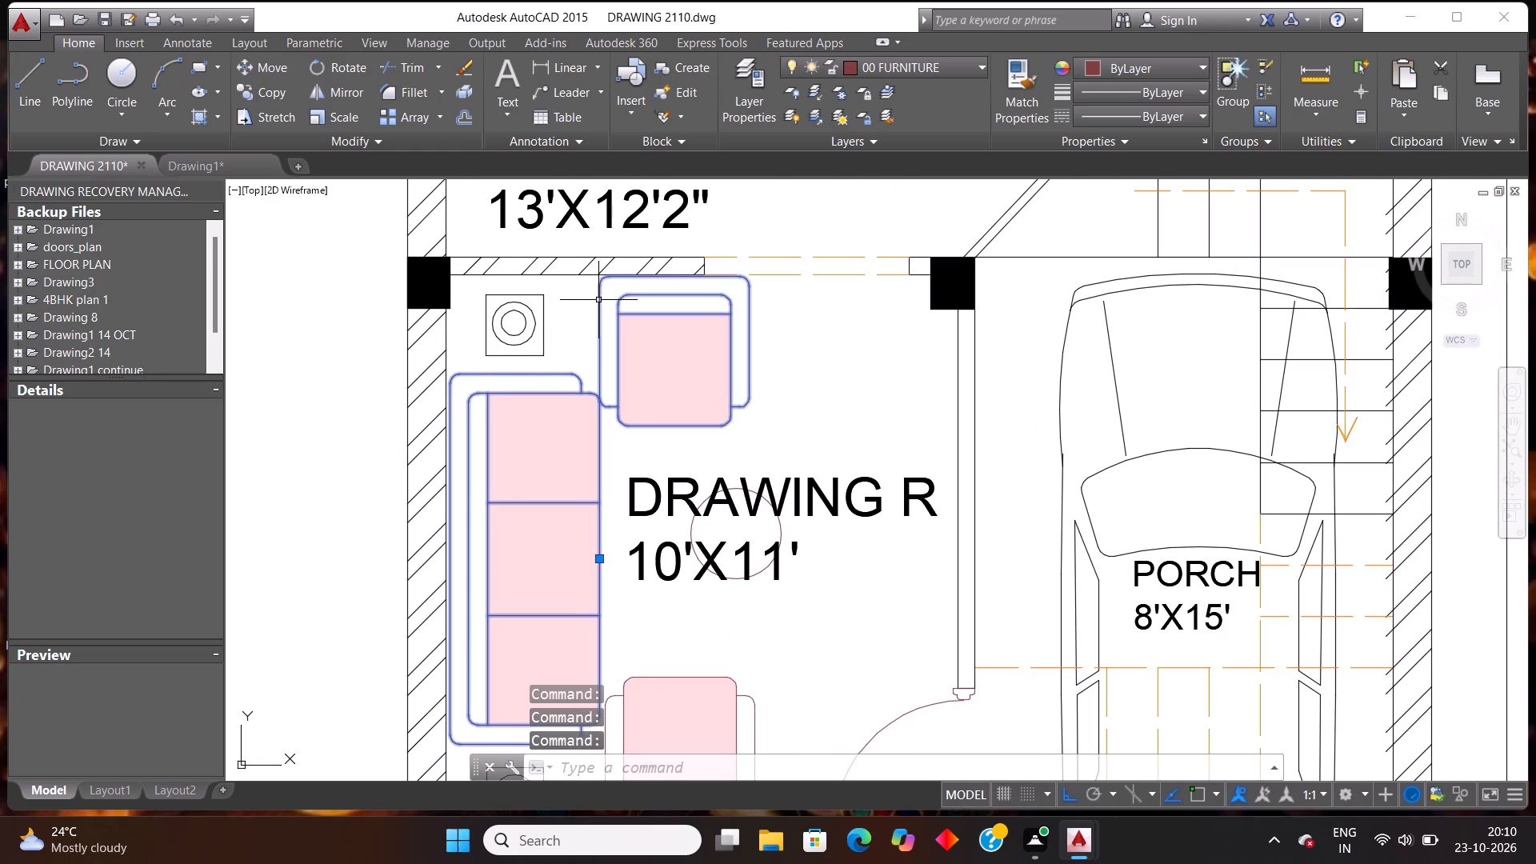
click(745, 696)
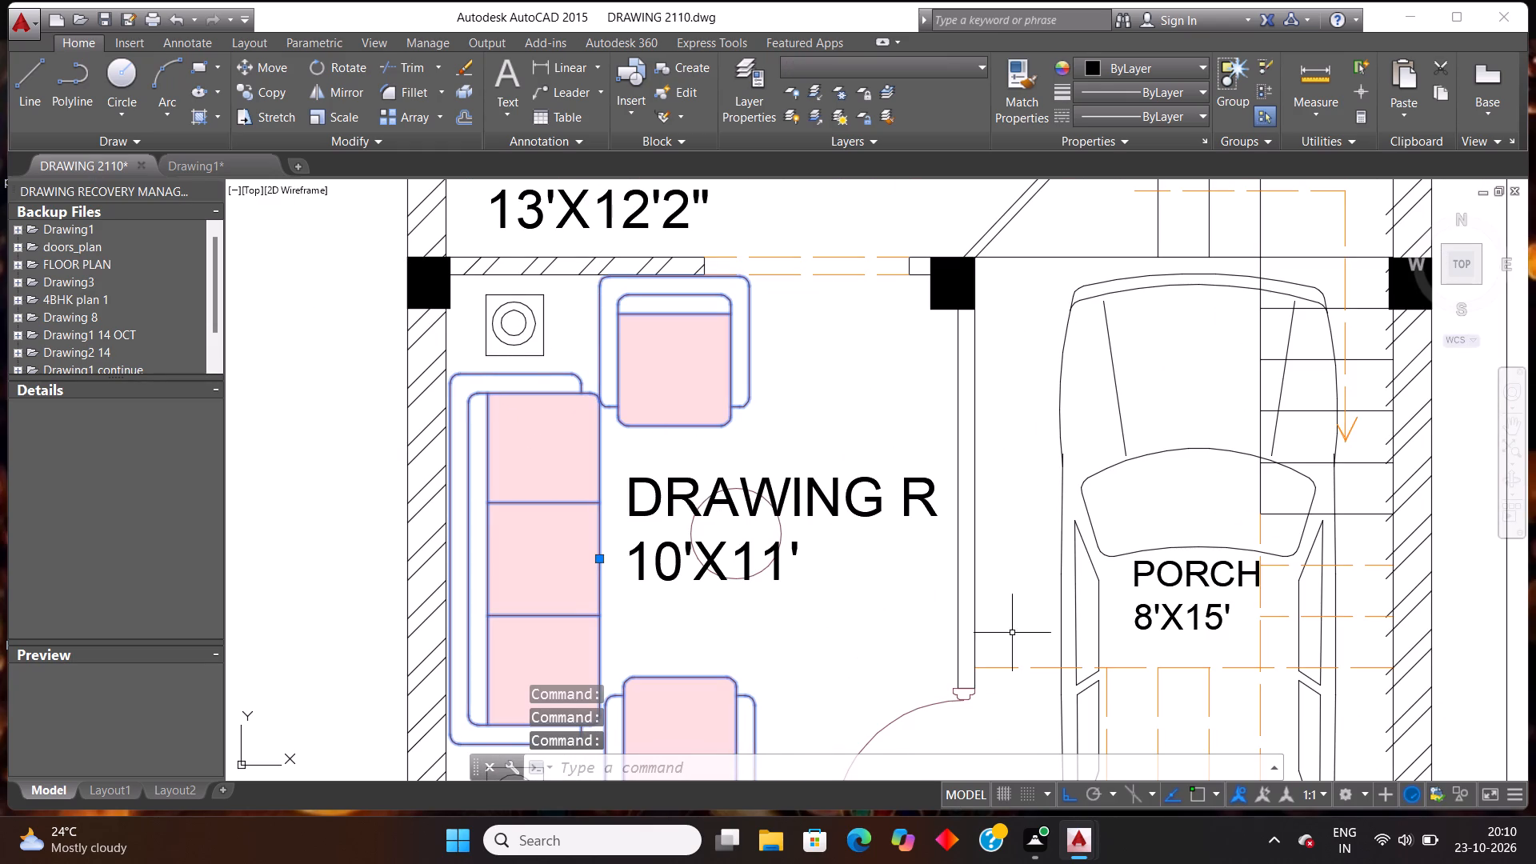
key(ctrl+c)
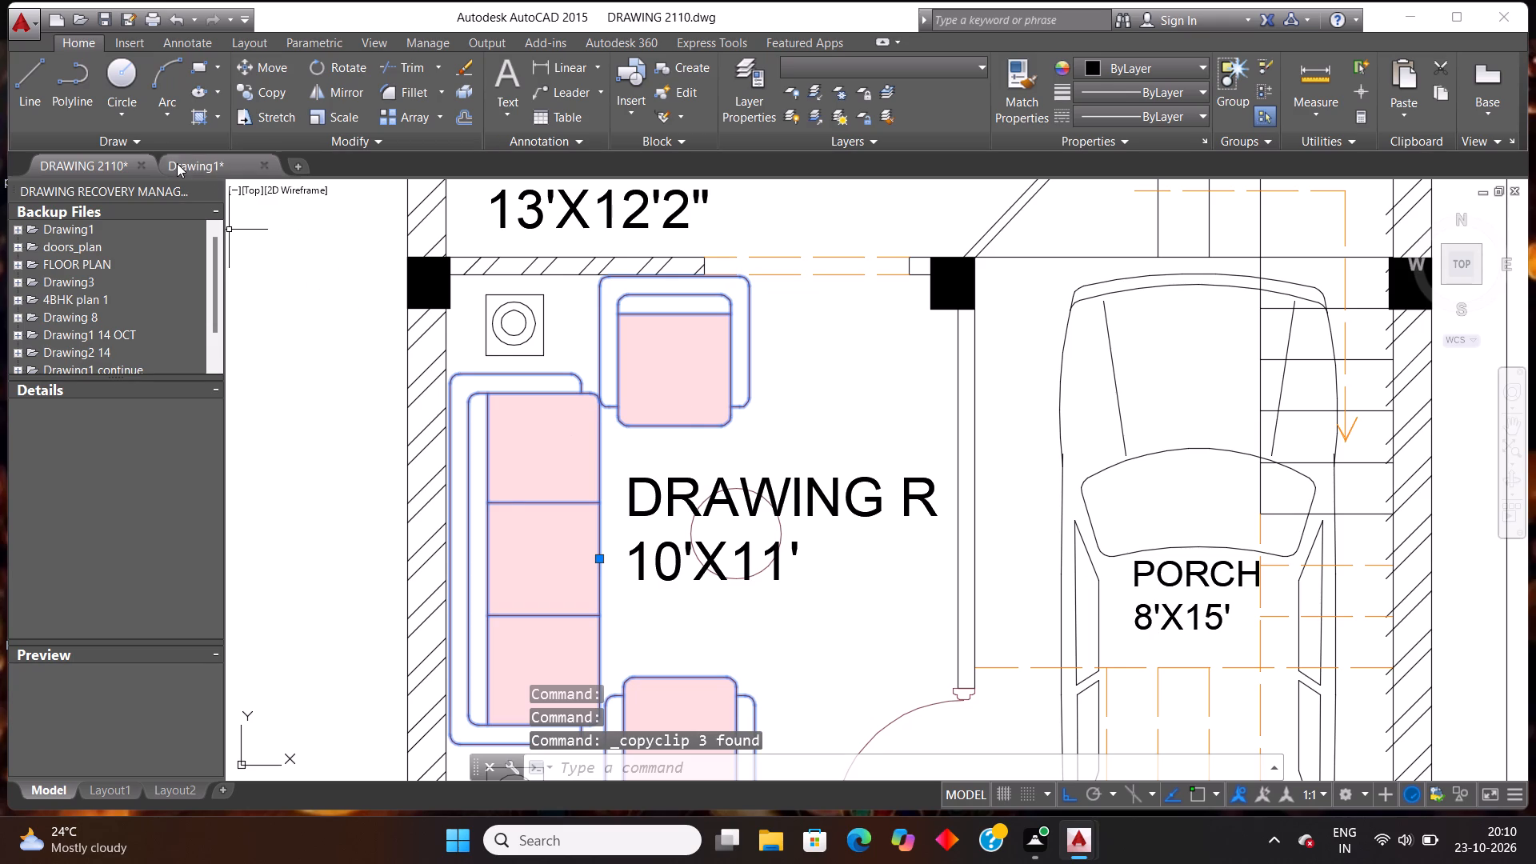
click(177, 163)
key(ctrl+c)
key(ctrl+v)
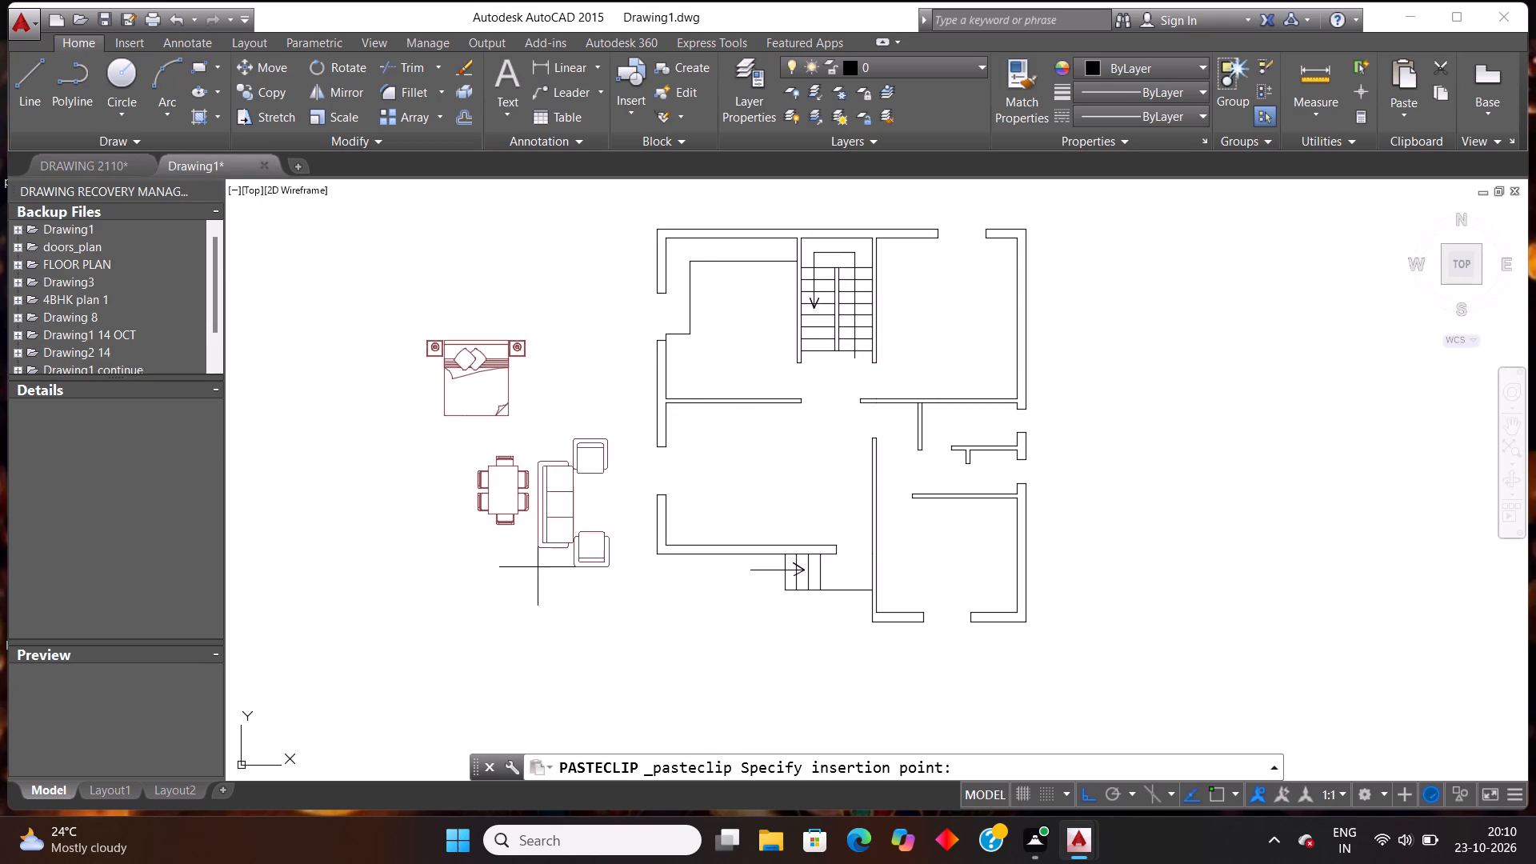
click(348, 595)
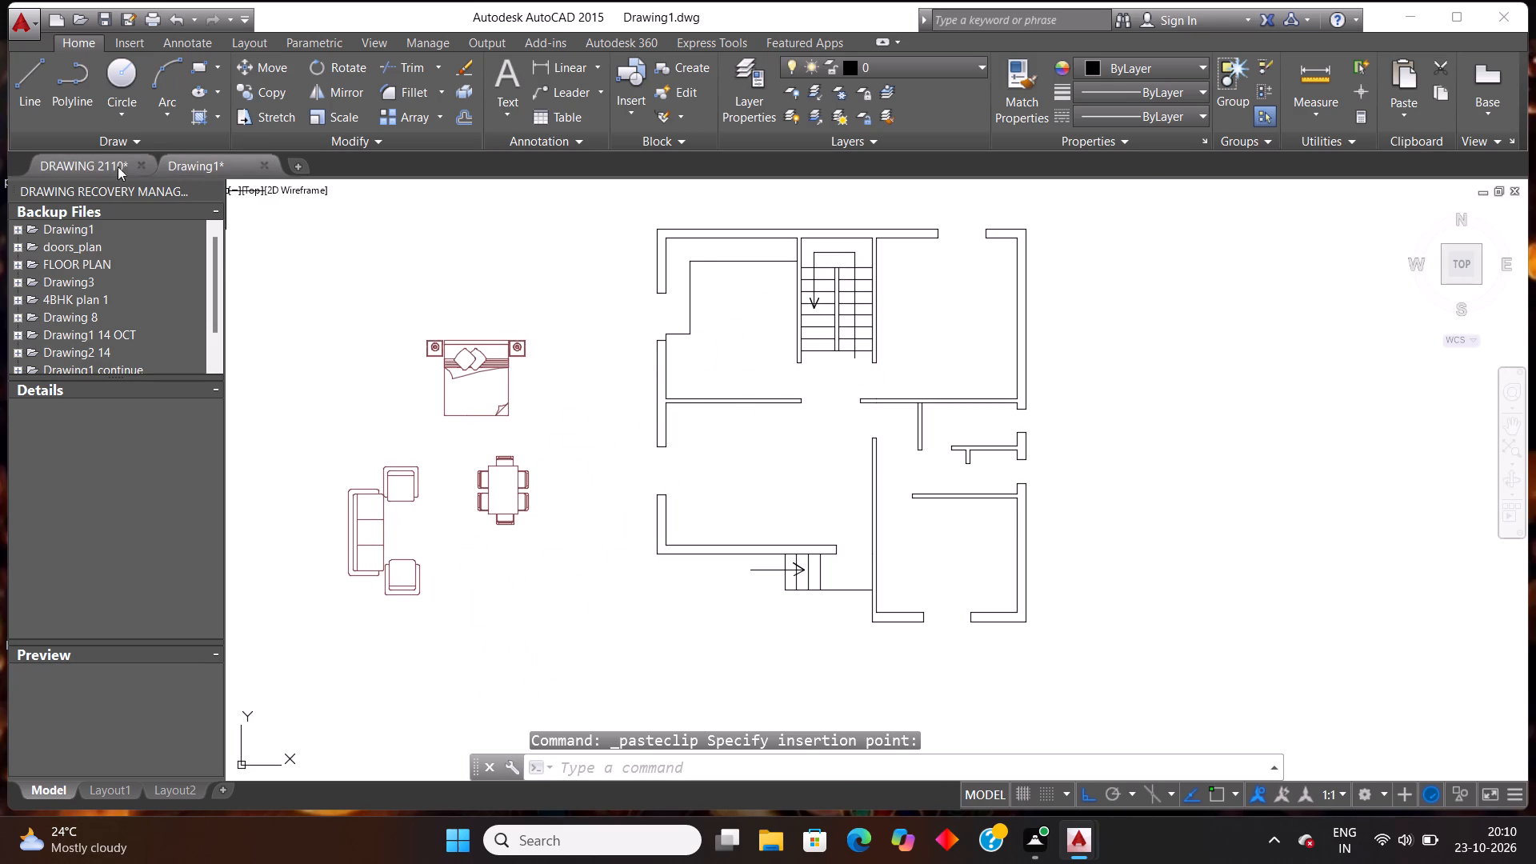
Copy the two-burner stove from the kitchen in DRAWING 2110 into Drawing1, placing it below the dining table set.
click(111, 166)
scroll(776, 422, down, 4)
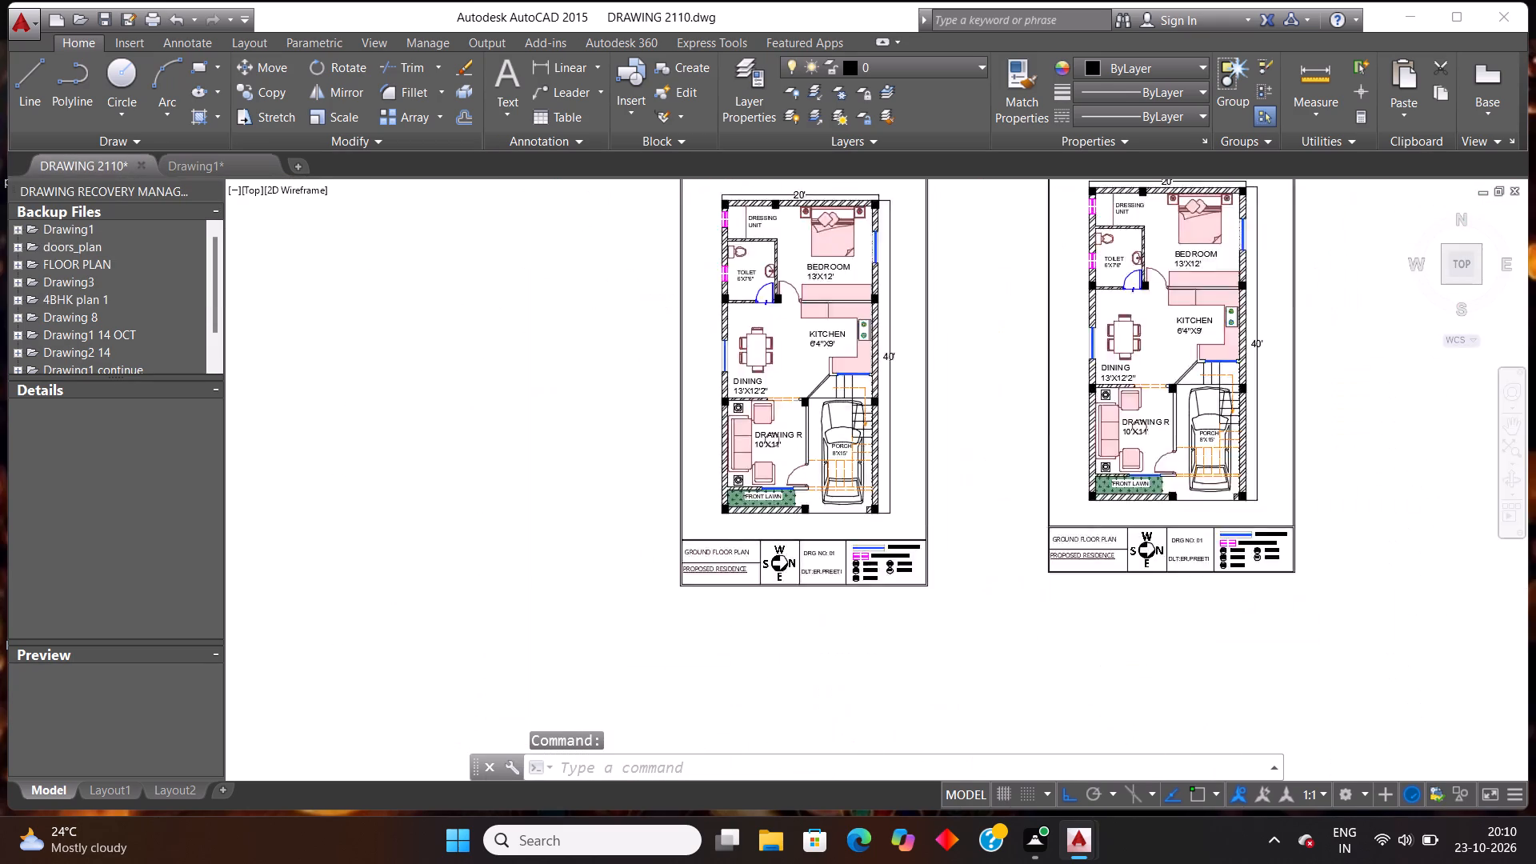
scroll(778, 422, down, 1)
scroll(772, 348, up, 2)
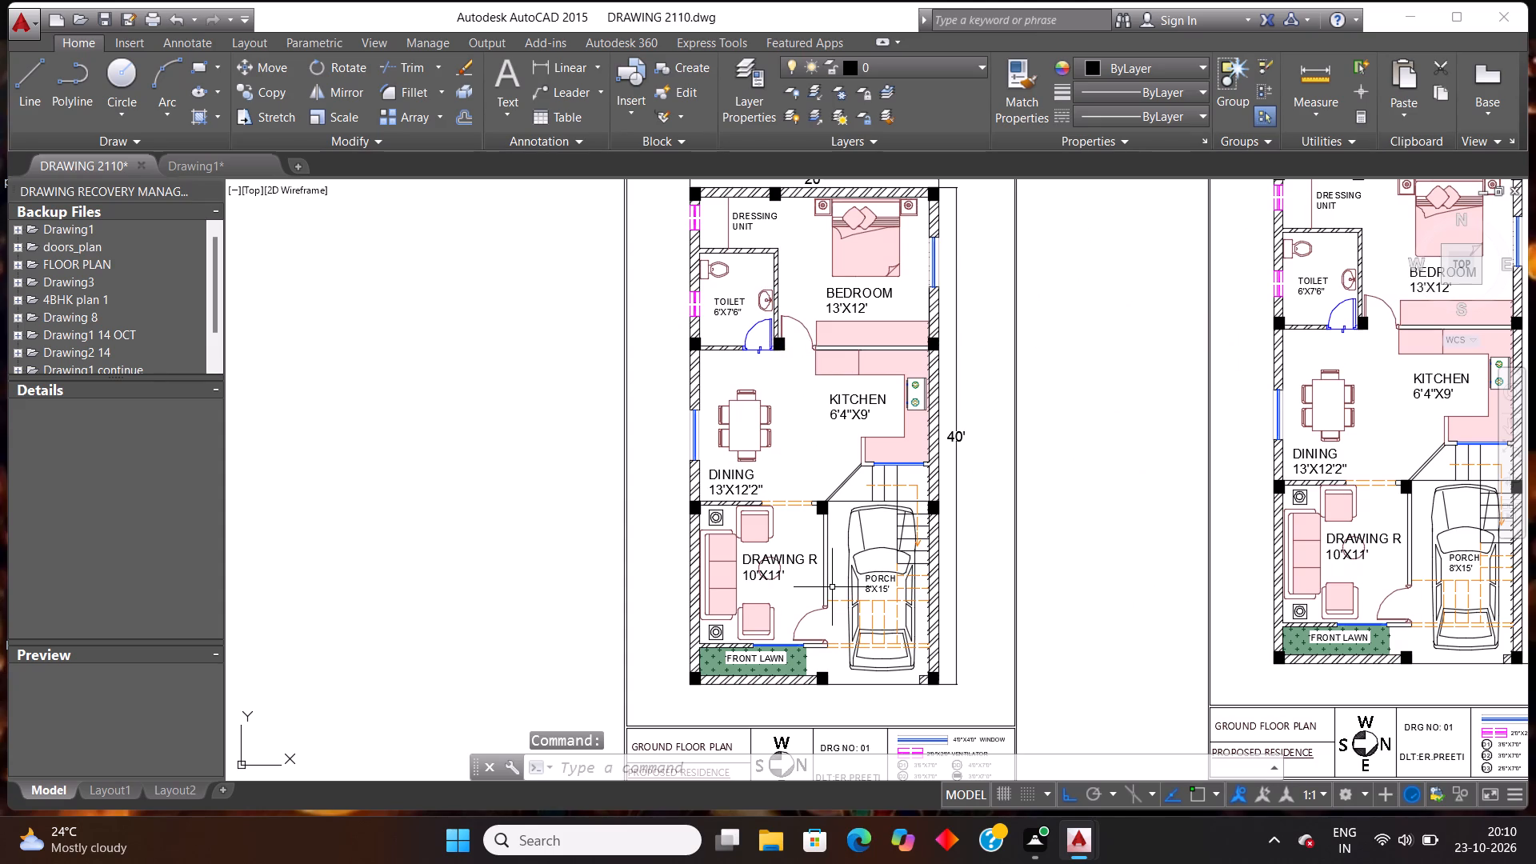
scroll(951, 346, up, 2)
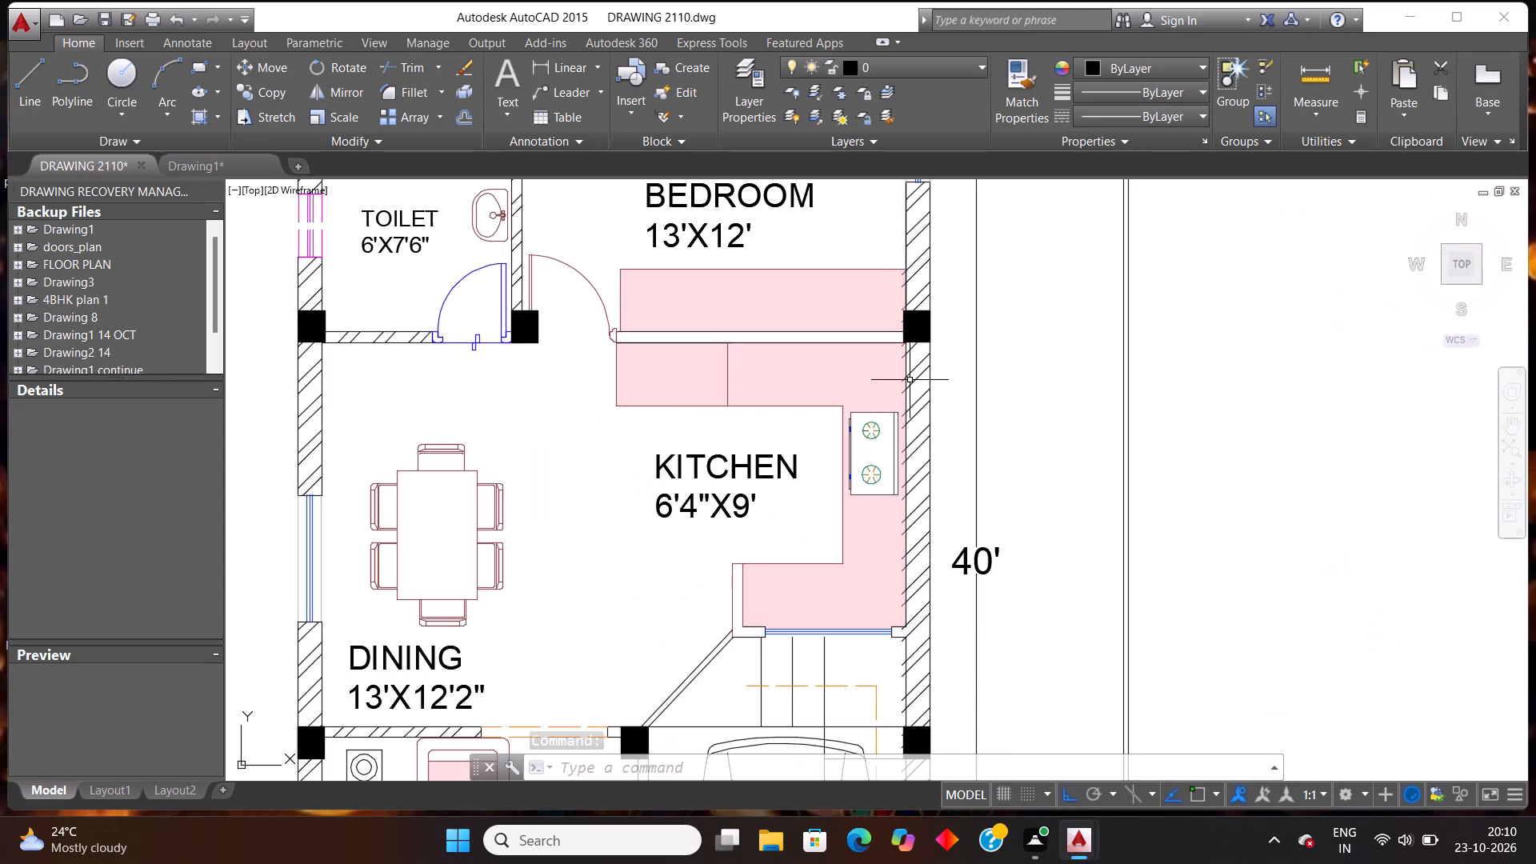
scroll(911, 406, up, 1)
click(882, 455)
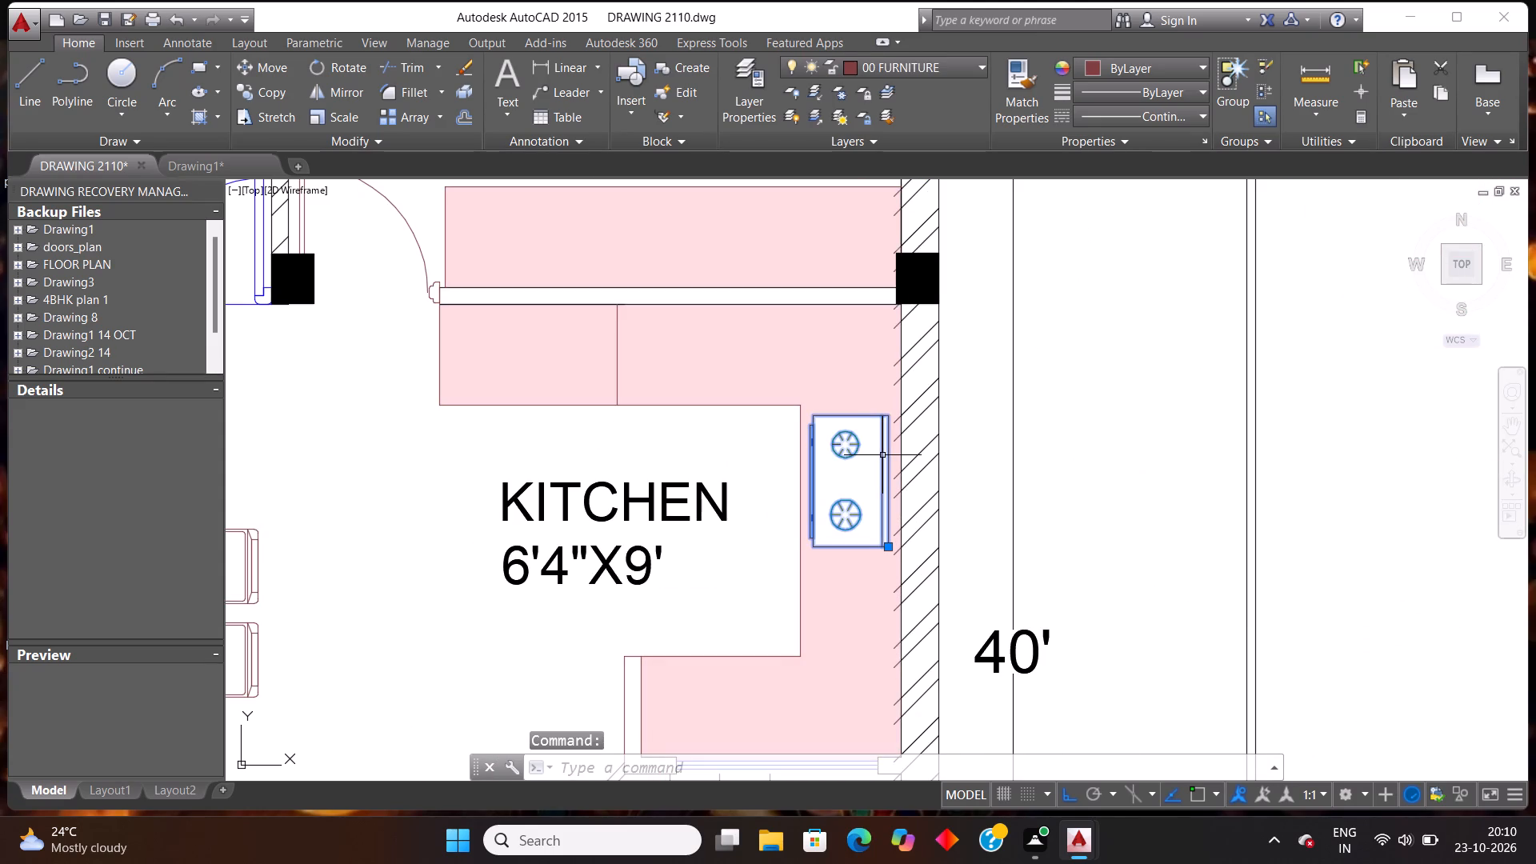
key(ctrl+c)
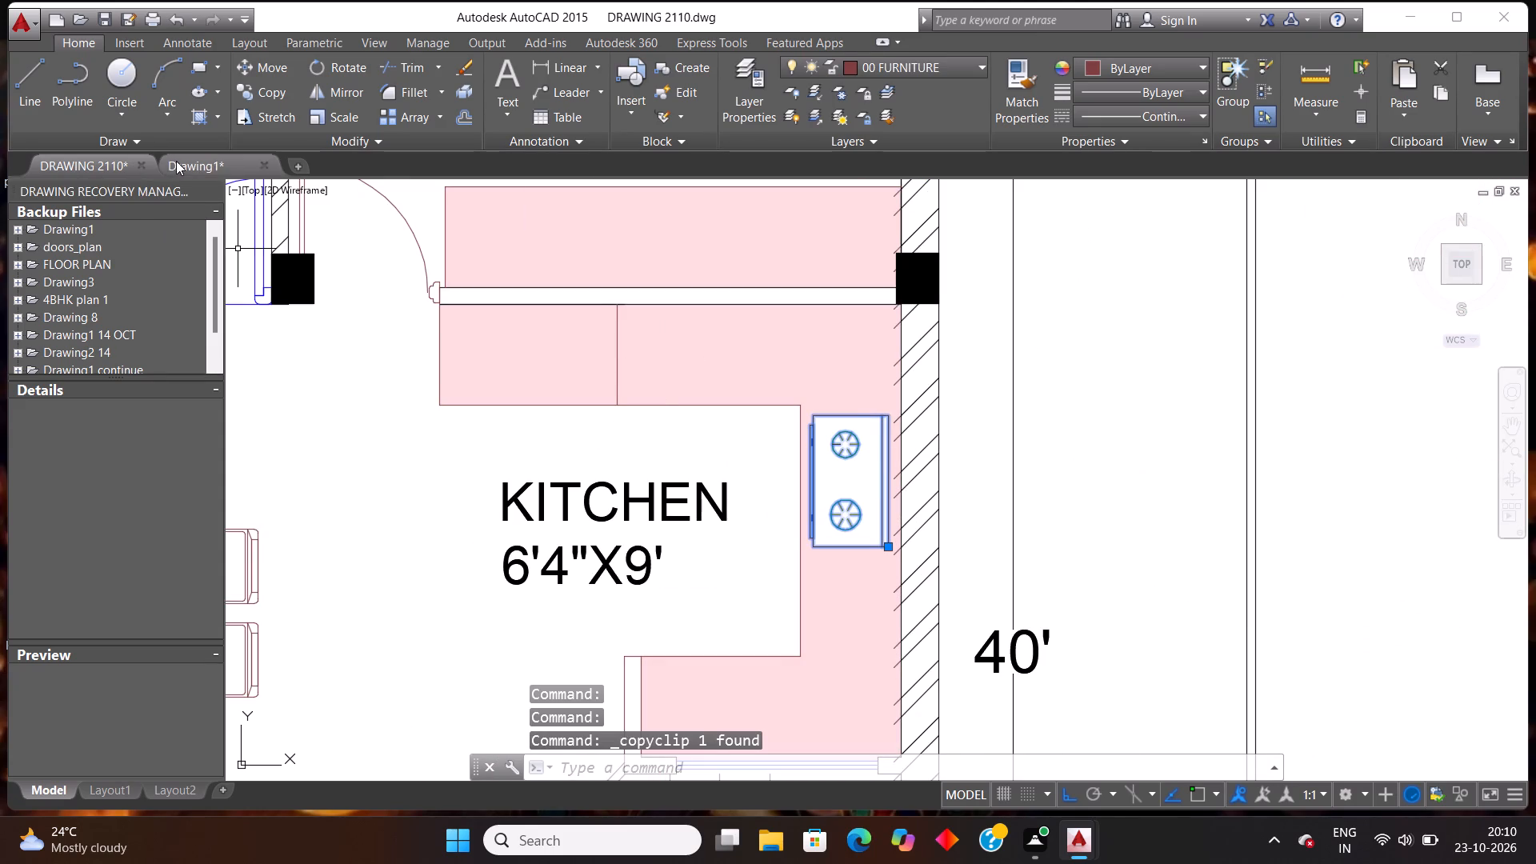
click(176, 161)
key(ctrl+v)
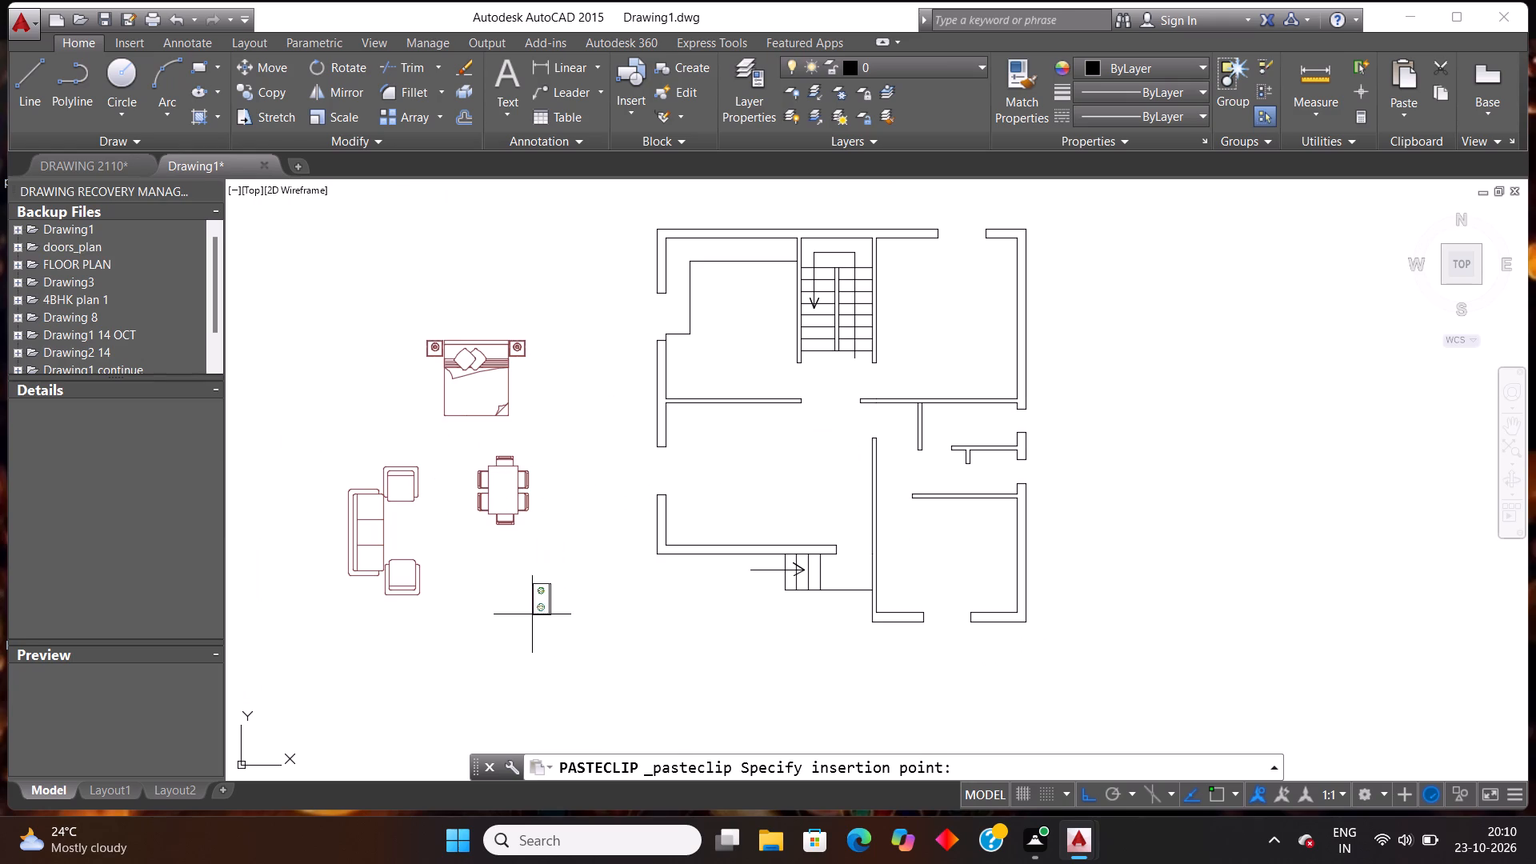
click(514, 610)
Copy the WC from the toilet in DRAWING 2110 into Drawing1, placing it between the bed and the floor plan.
click(83, 169)
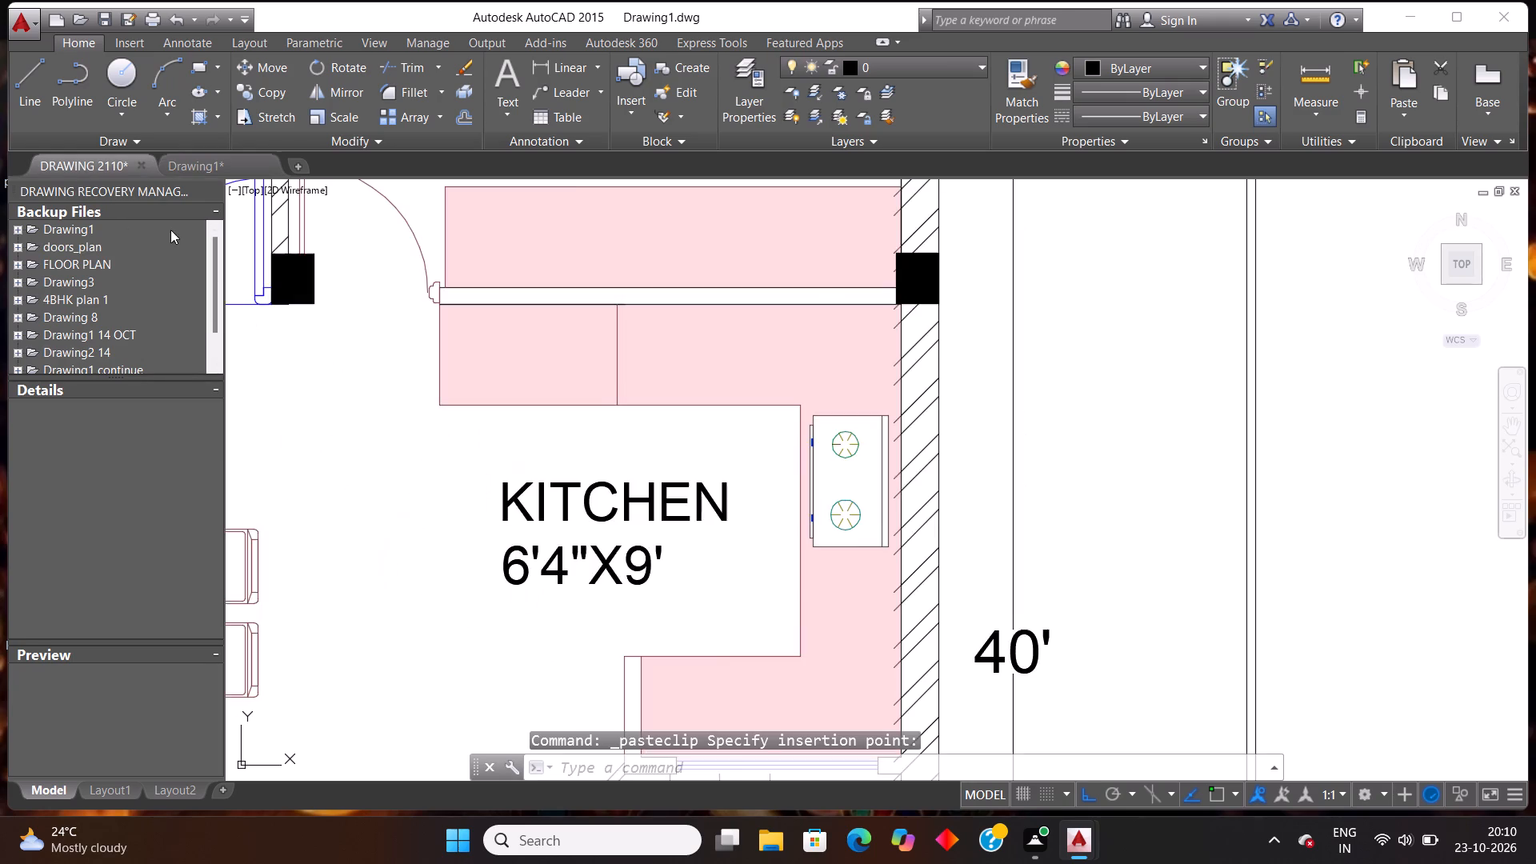
scroll(653, 386, down, 3)
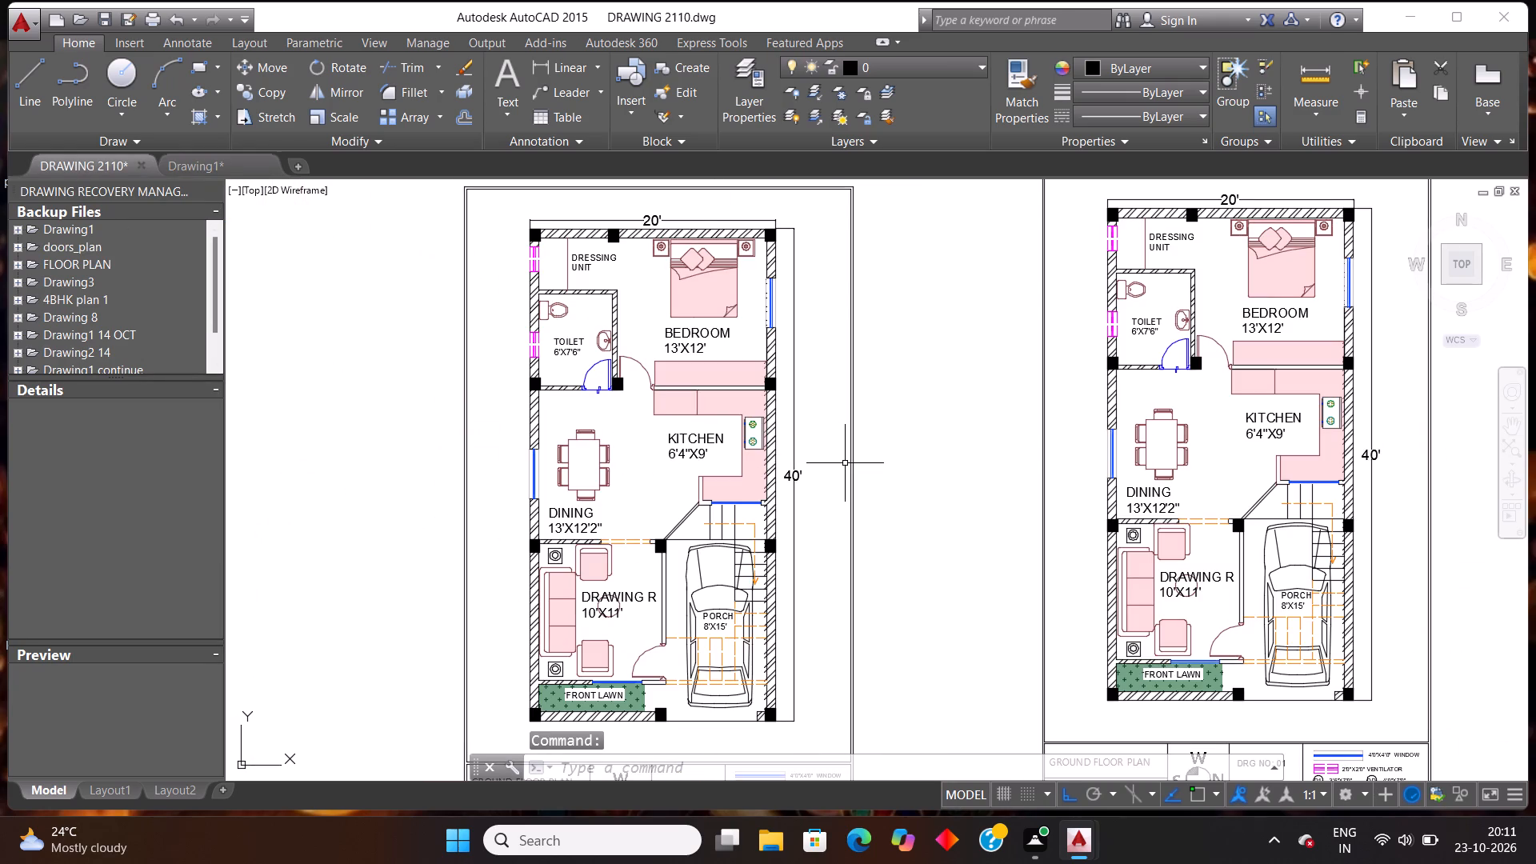
scroll(562, 302, up, 4)
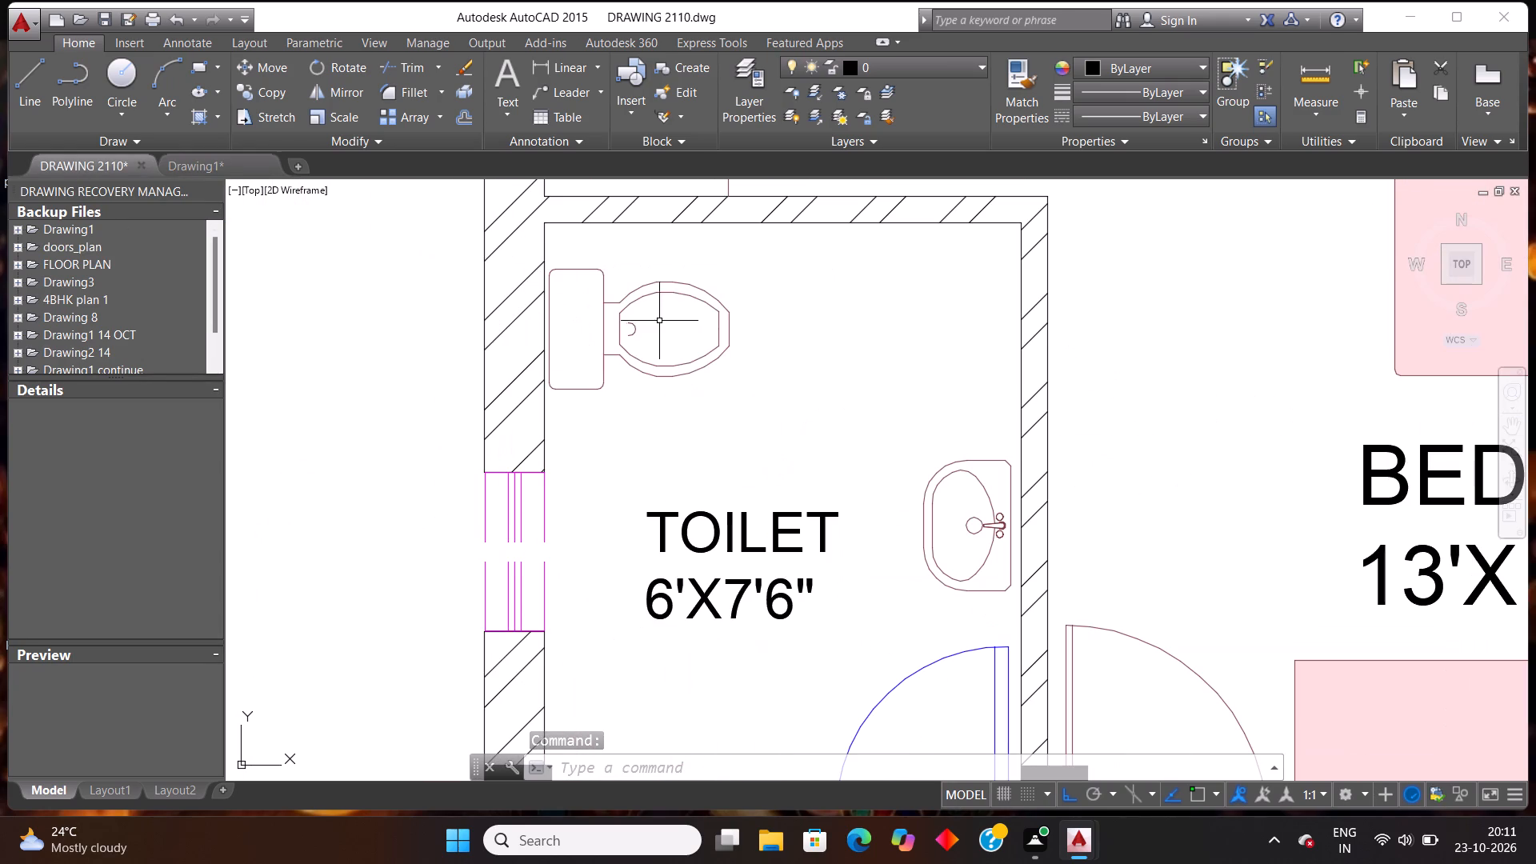
click(698, 375)
click(586, 274)
key(ctrl+c)
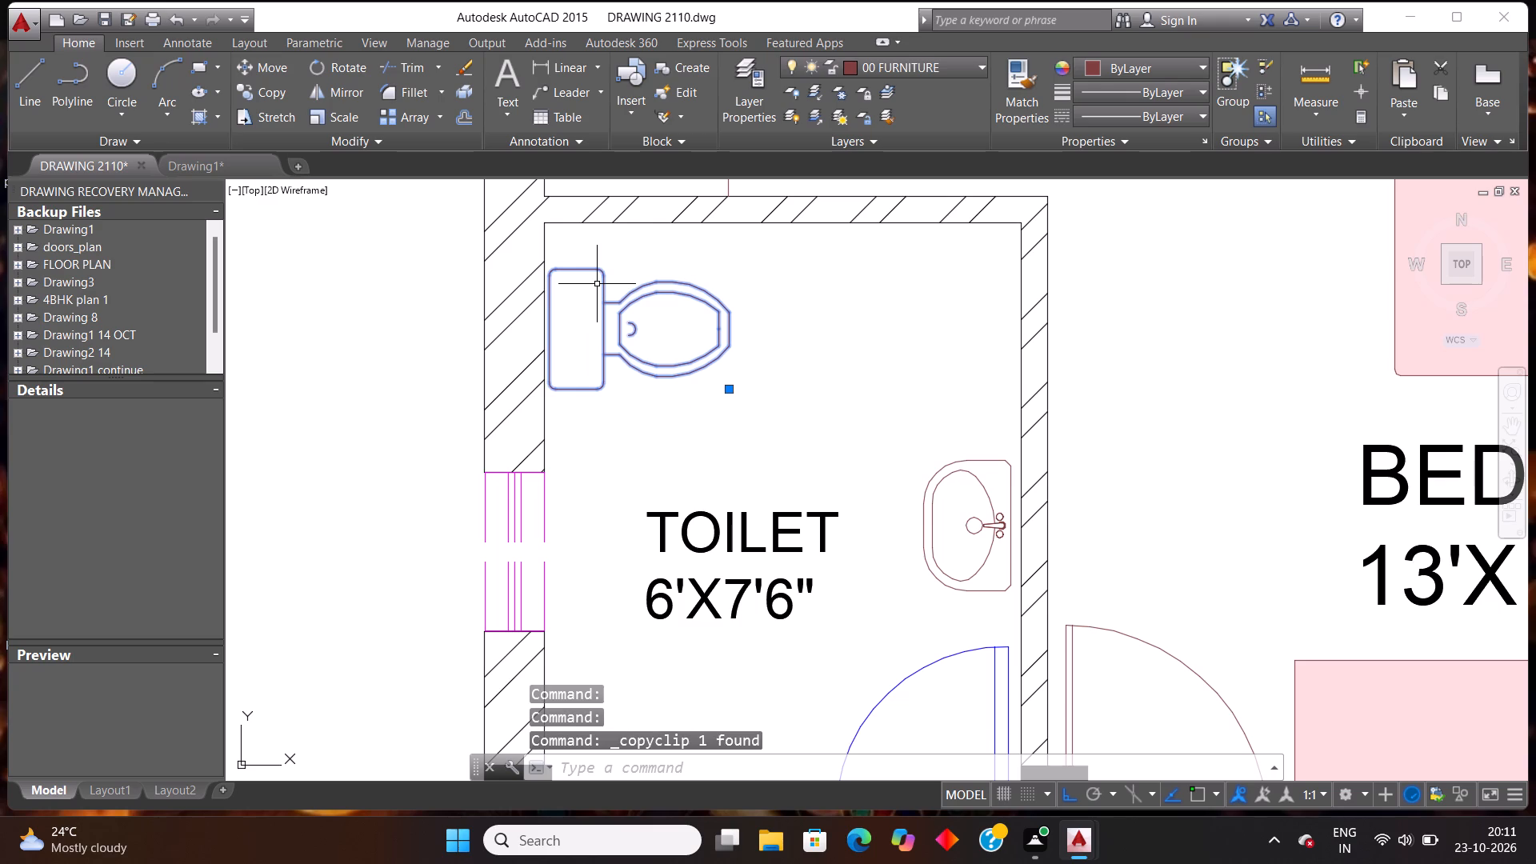
click(175, 168)
key(ctrl+v)
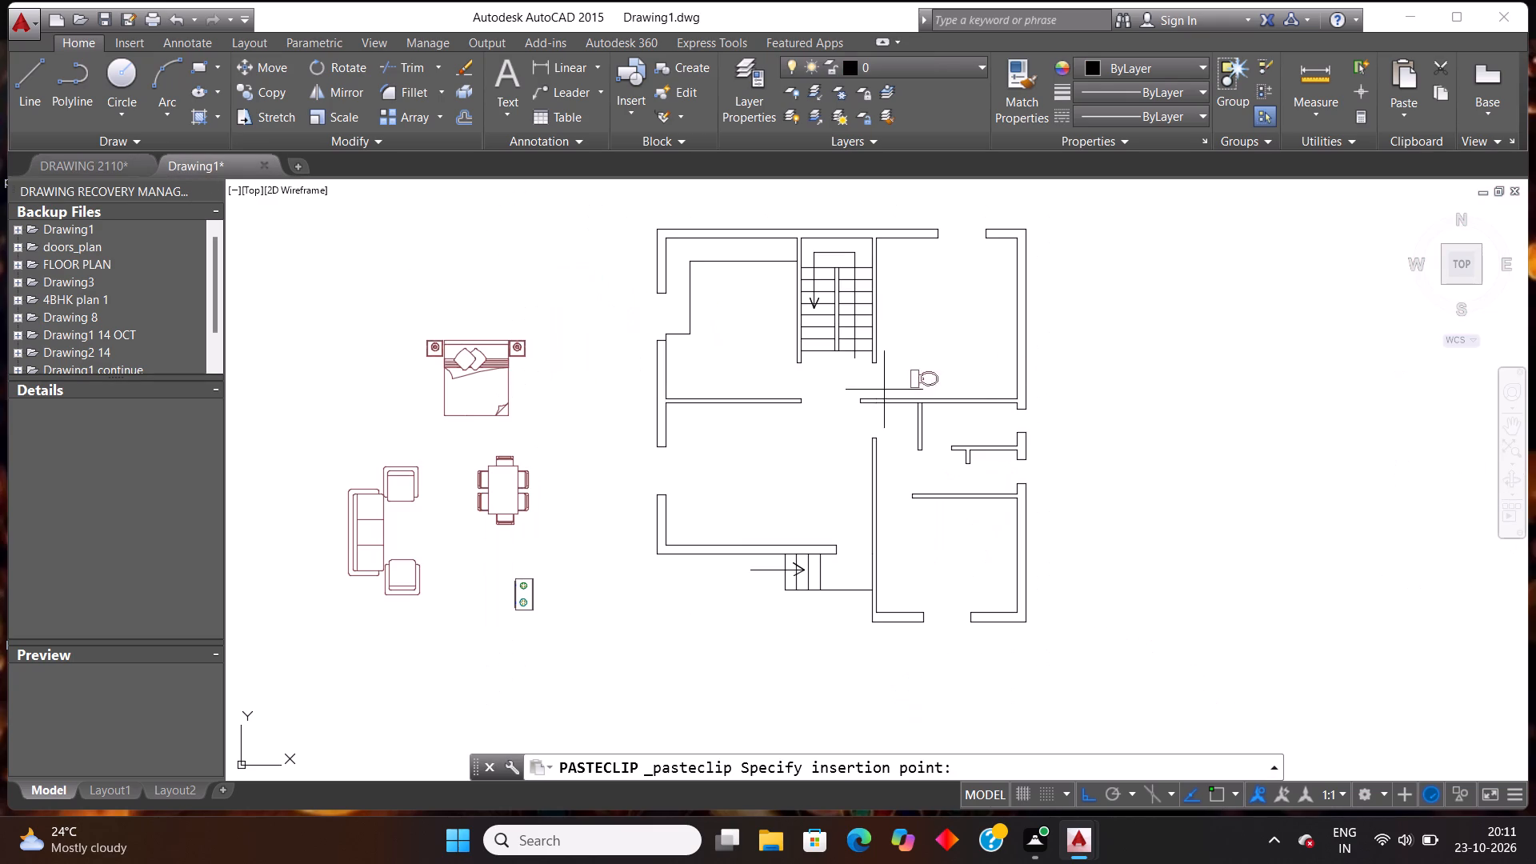
click(550, 422)
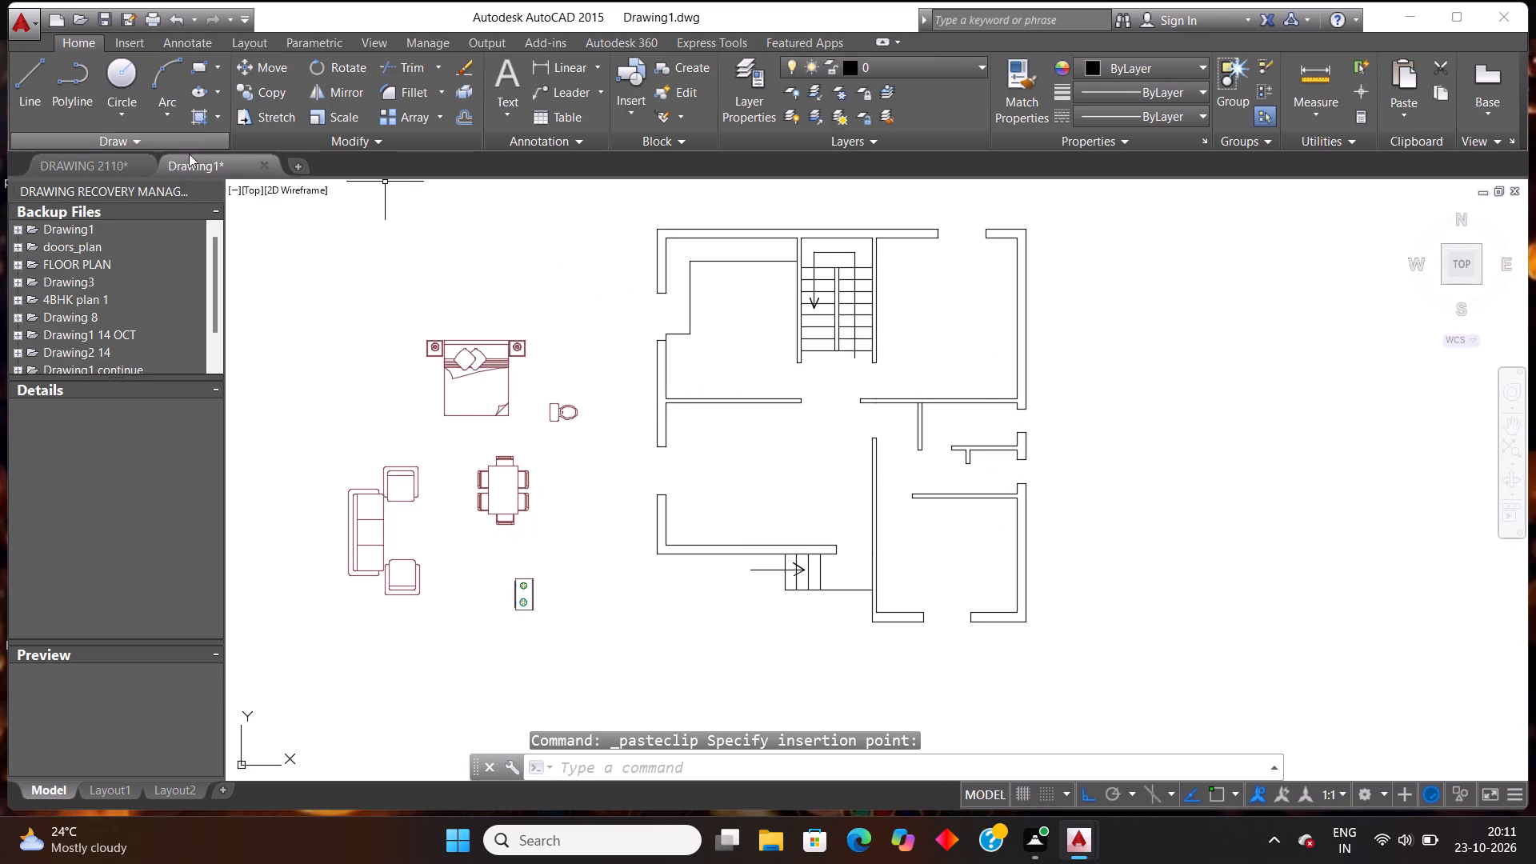
click(203, 159)
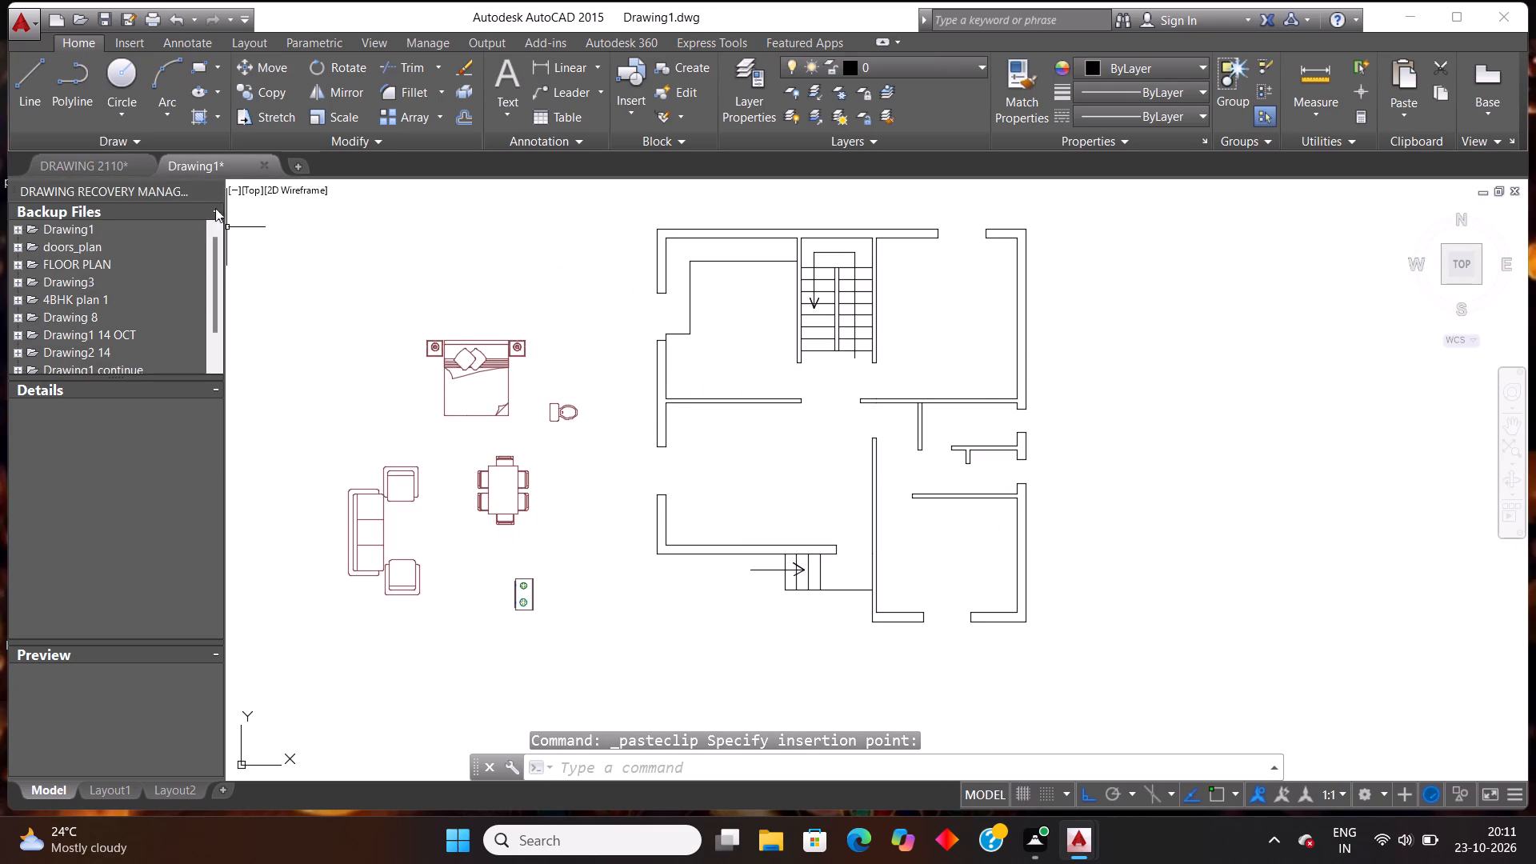
click(209, 167)
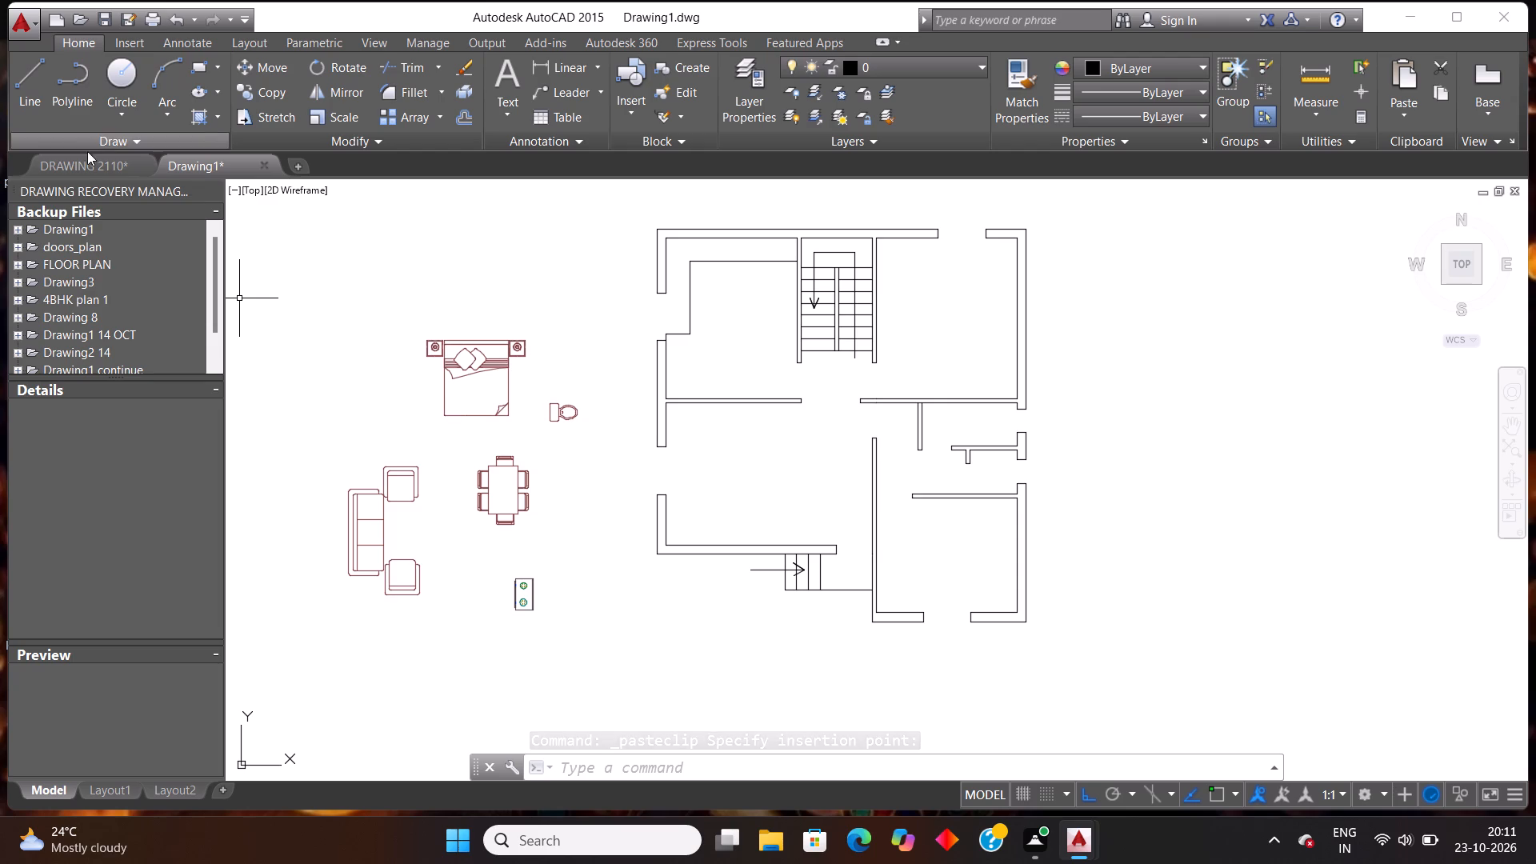
Copy the washbasin from the toilet in DRAWING 2110 into Drawing1, placing it just below the WC.
click(78, 166)
scroll(552, 455, down, 2)
scroll(707, 508, up, 2)
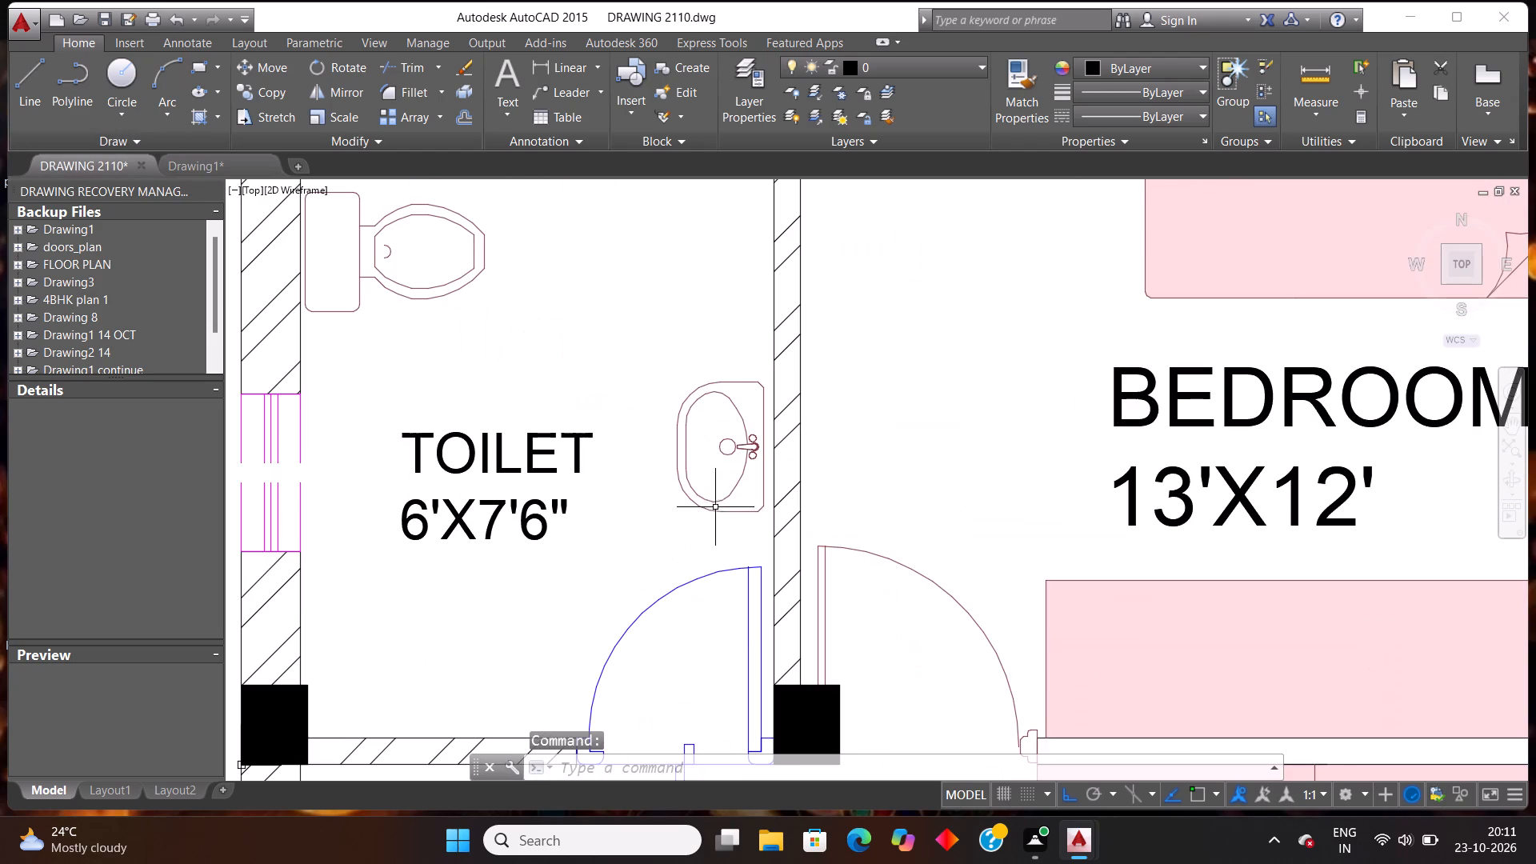
click(726, 527)
click(694, 455)
key(ctrl+c)
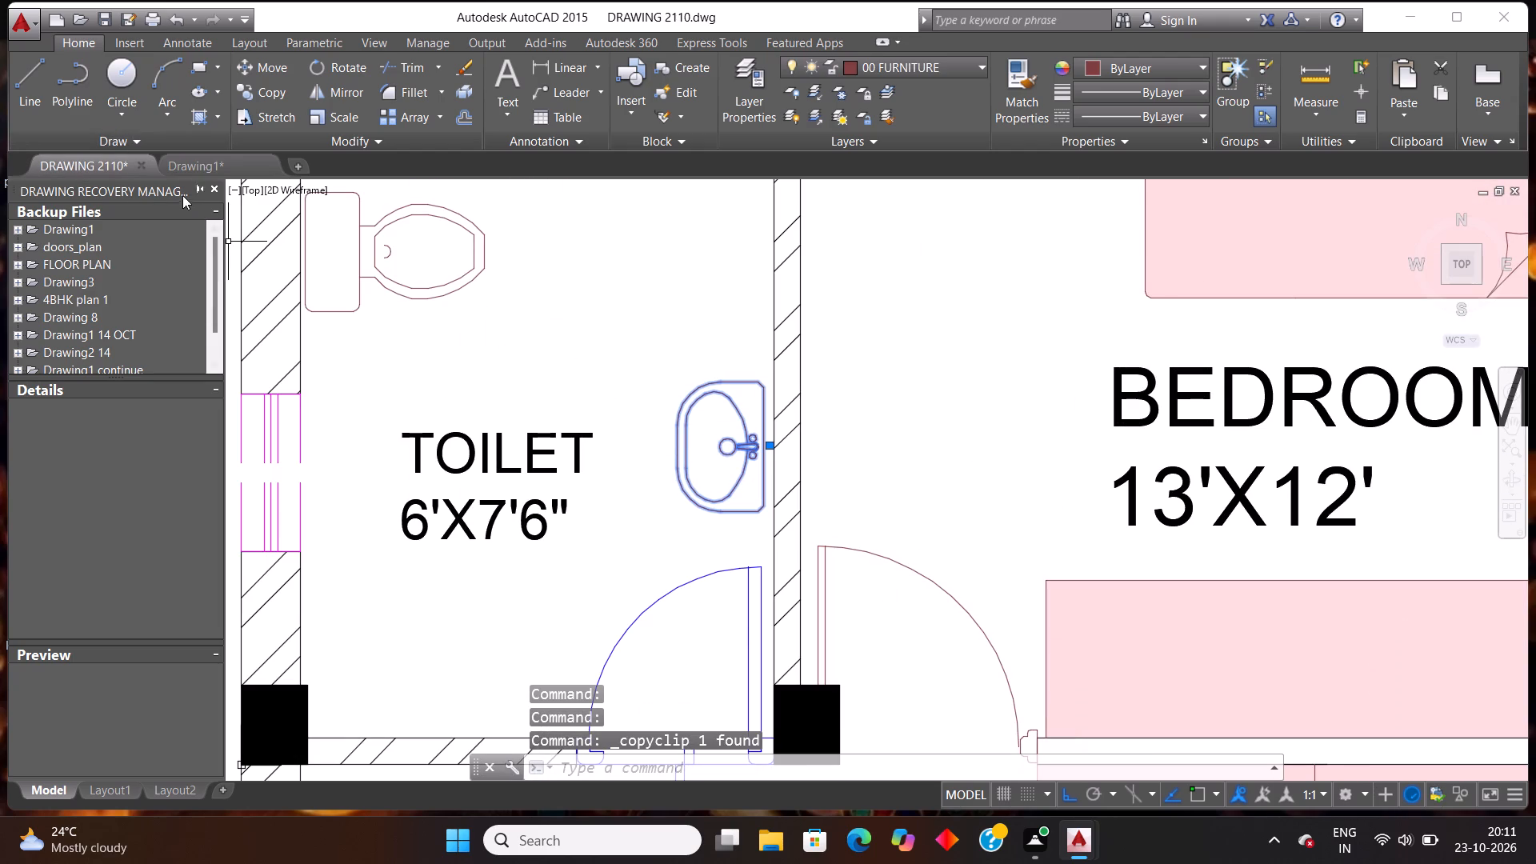
click(173, 166)
key(ctrl+v)
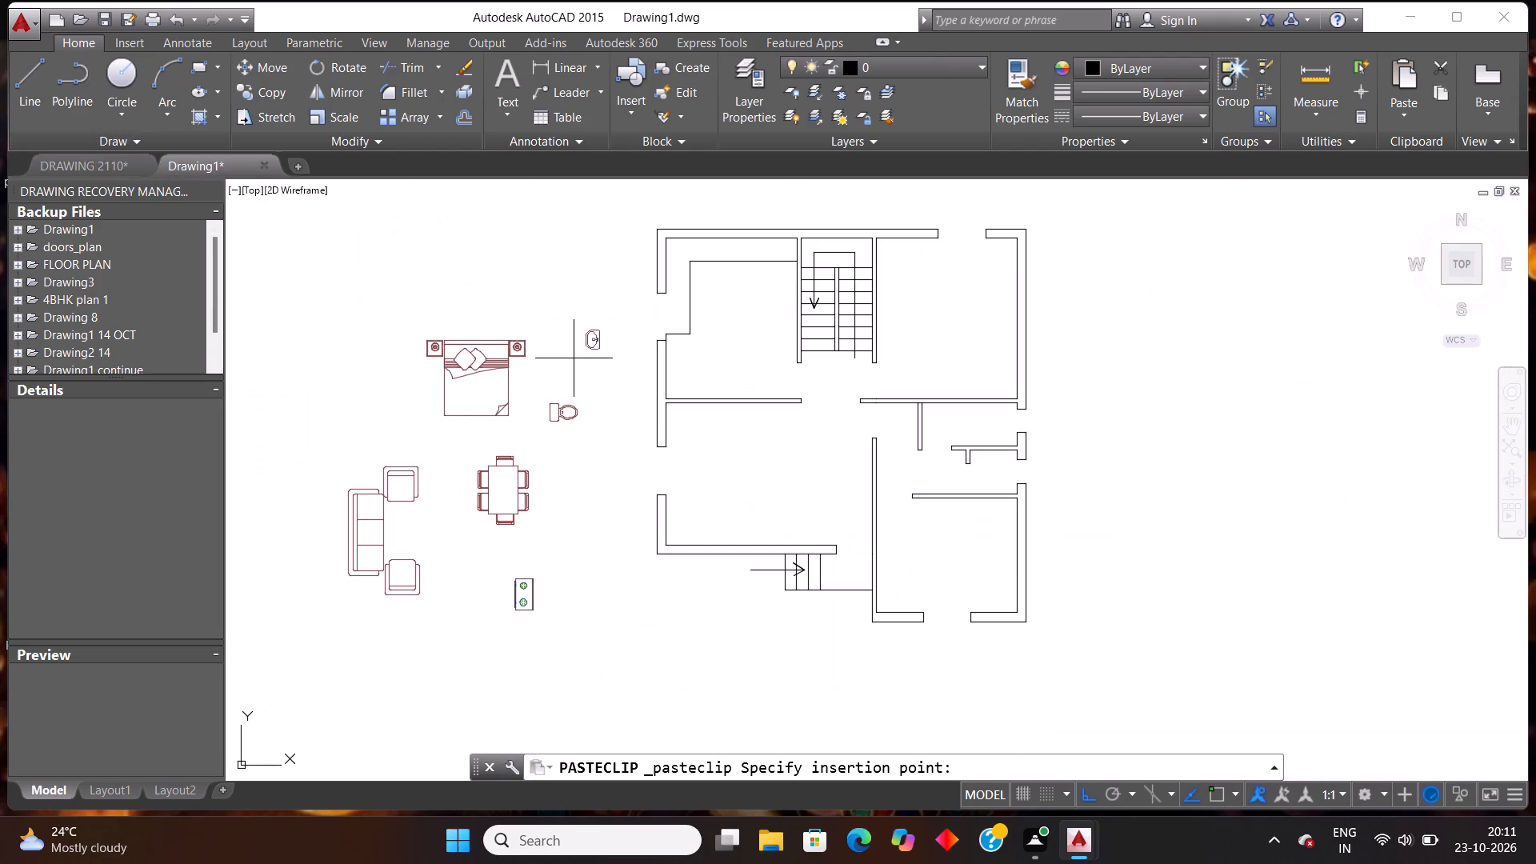
click(561, 449)
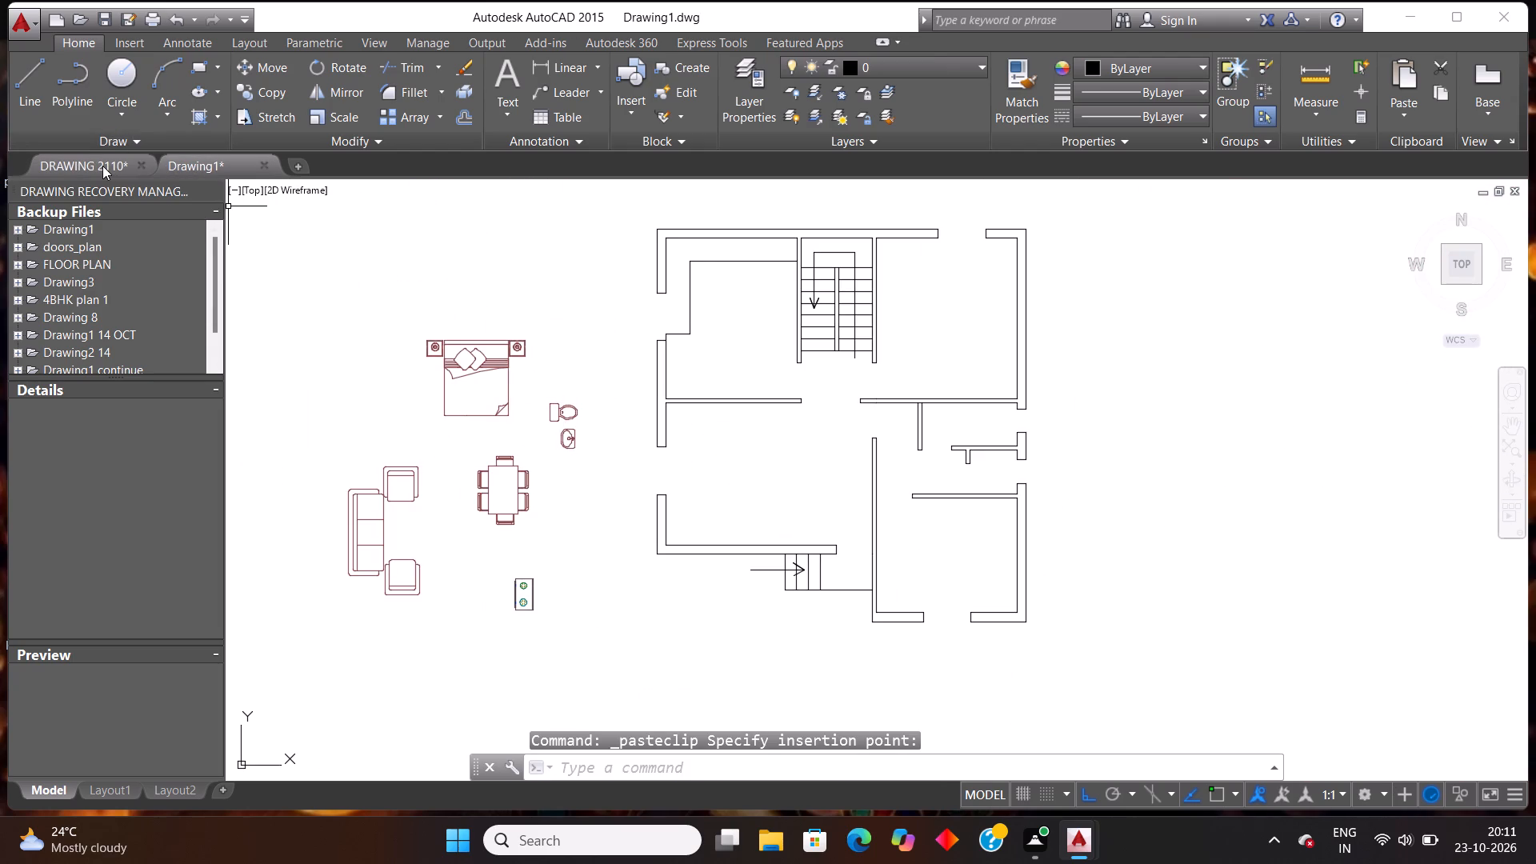
Look over the ground floor plans in DRAWING 2110 for further blocks, and return to Drawing1.
click(102, 166)
scroll(605, 474, down, 4)
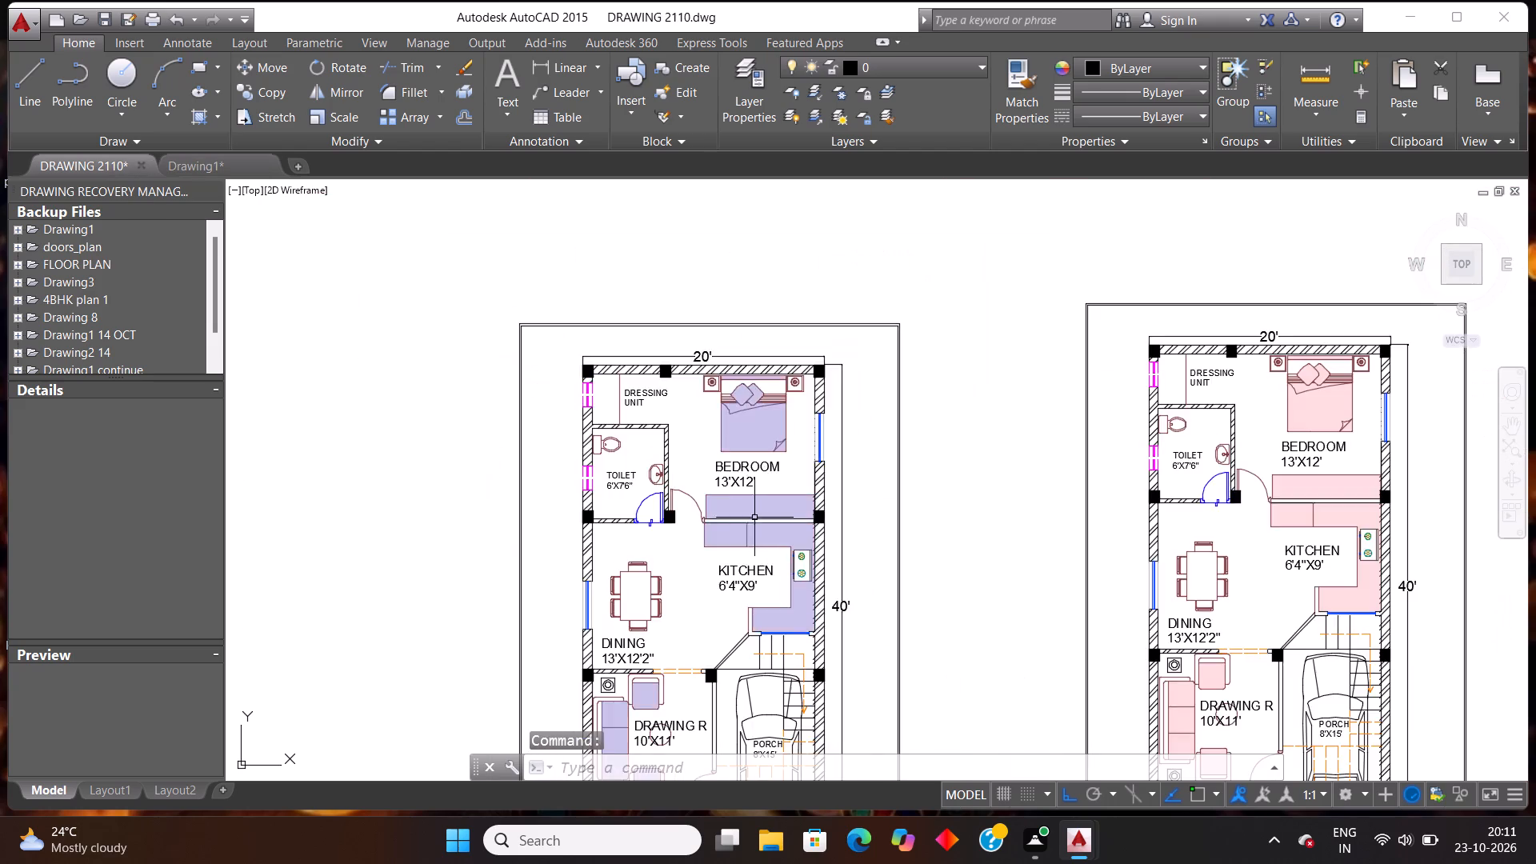
scroll(739, 518, up, 2)
scroll(637, 498, up, 2)
scroll(637, 498, down, 5)
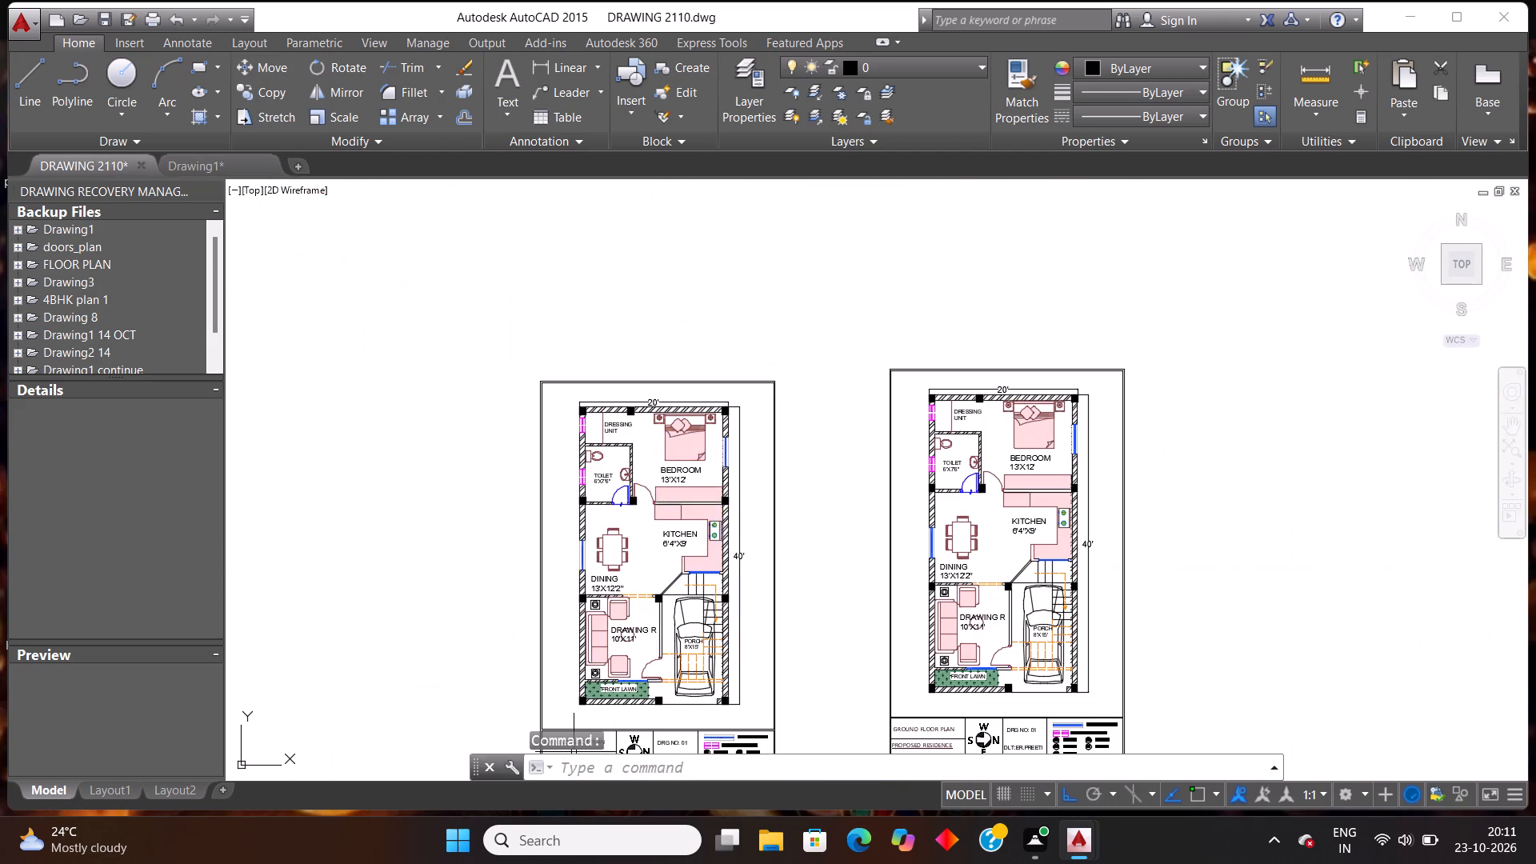
scroll(590, 703, up, 3)
scroll(655, 649, down, 4)
scroll(690, 672, up, 3)
scroll(690, 669, down, 2)
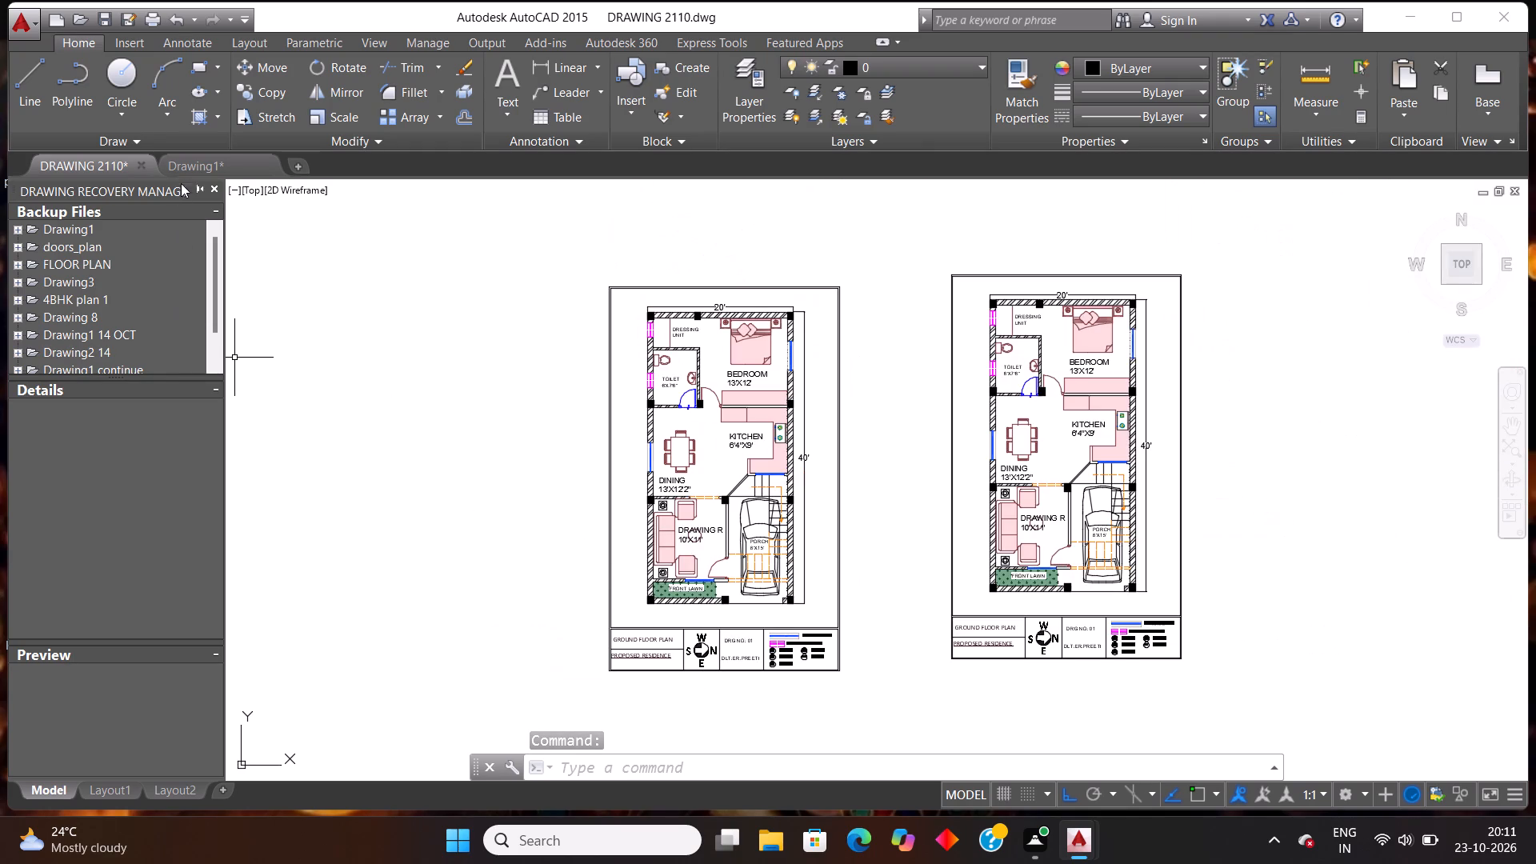
click(186, 174)
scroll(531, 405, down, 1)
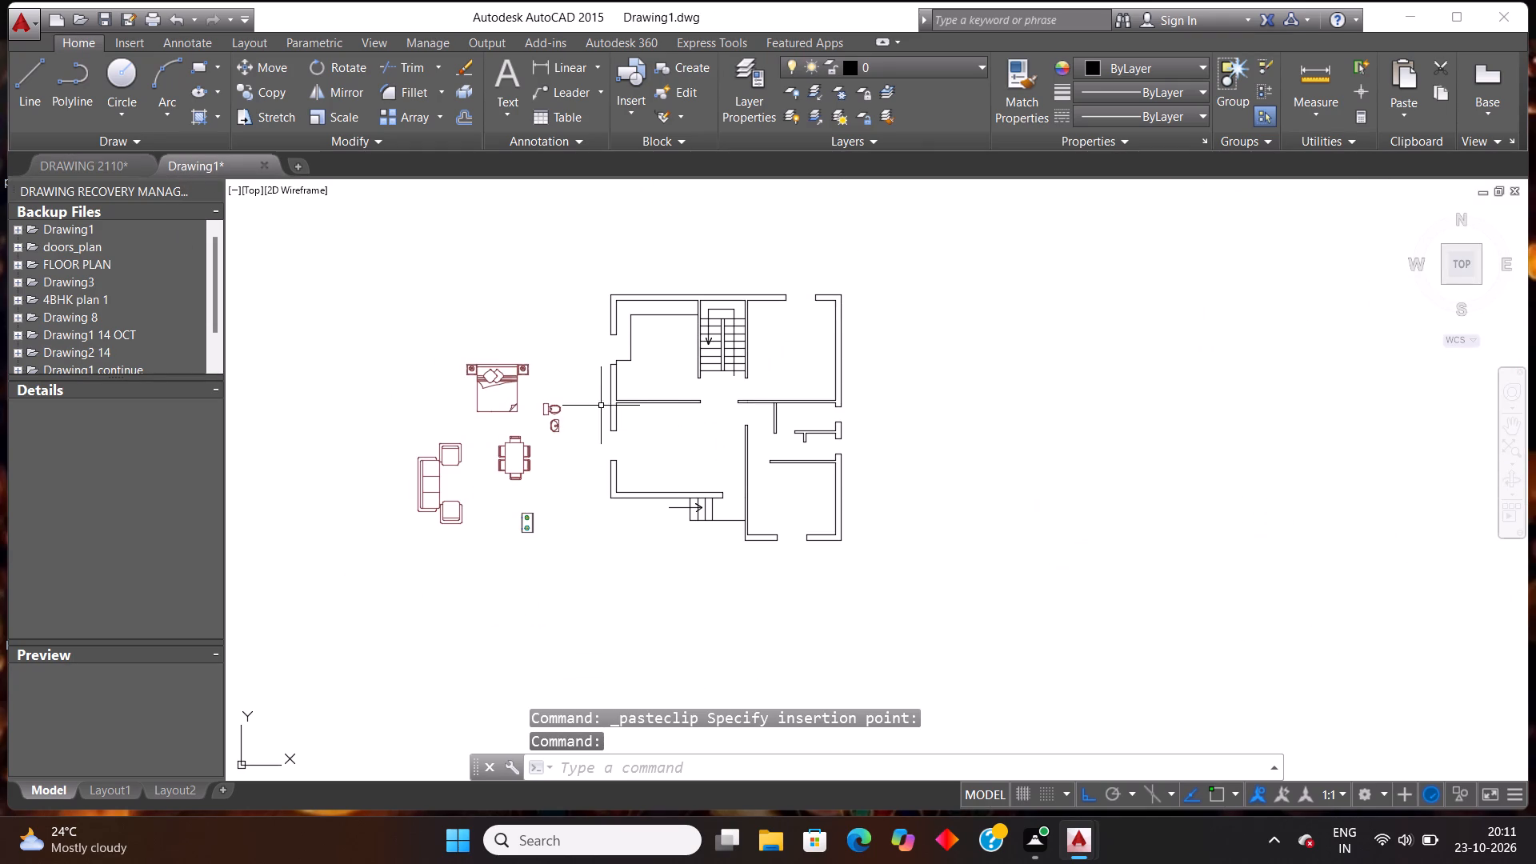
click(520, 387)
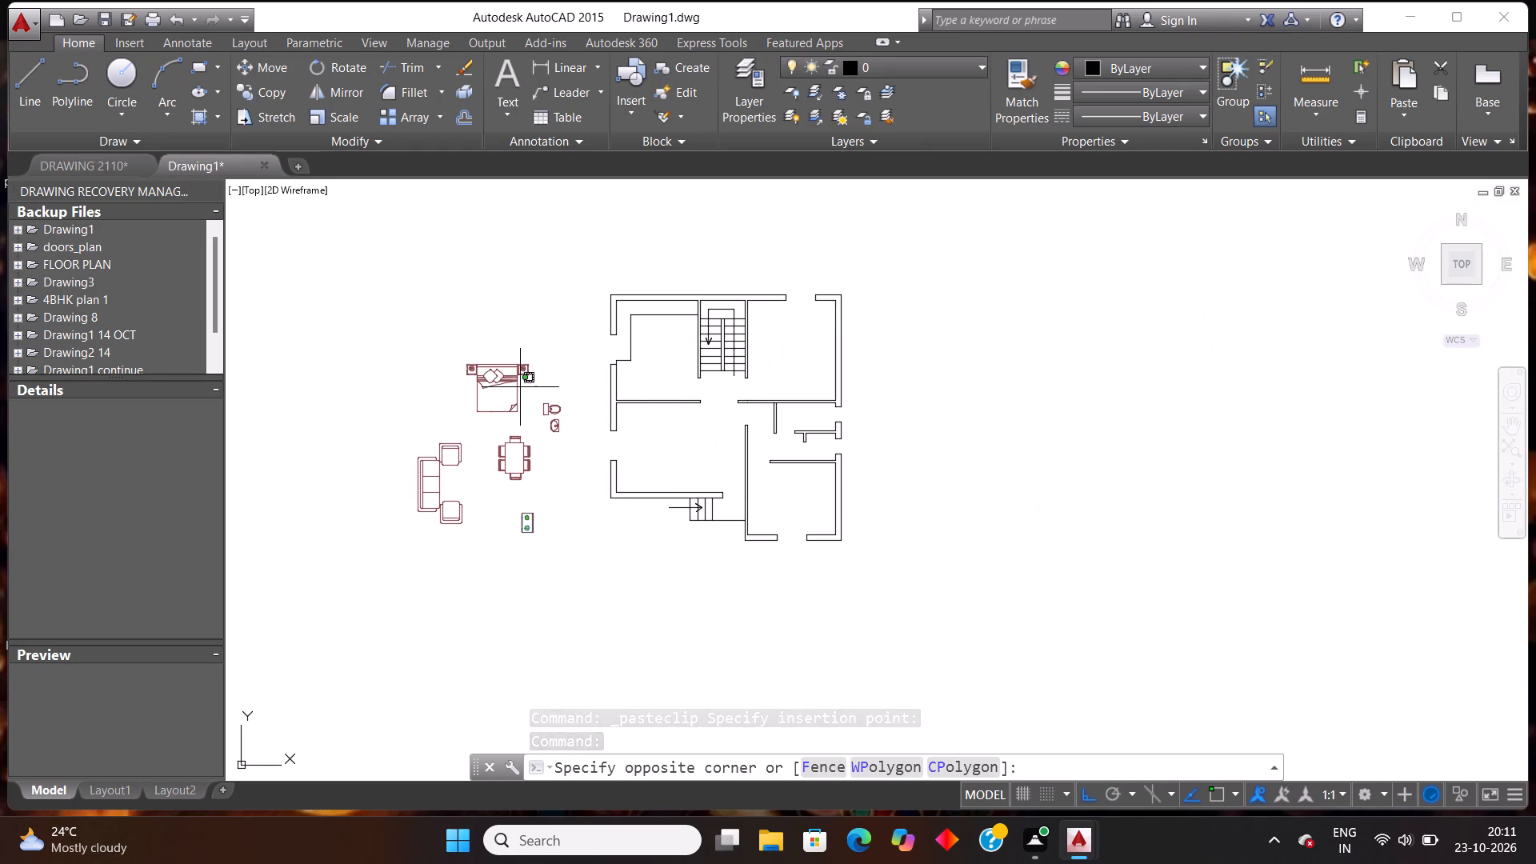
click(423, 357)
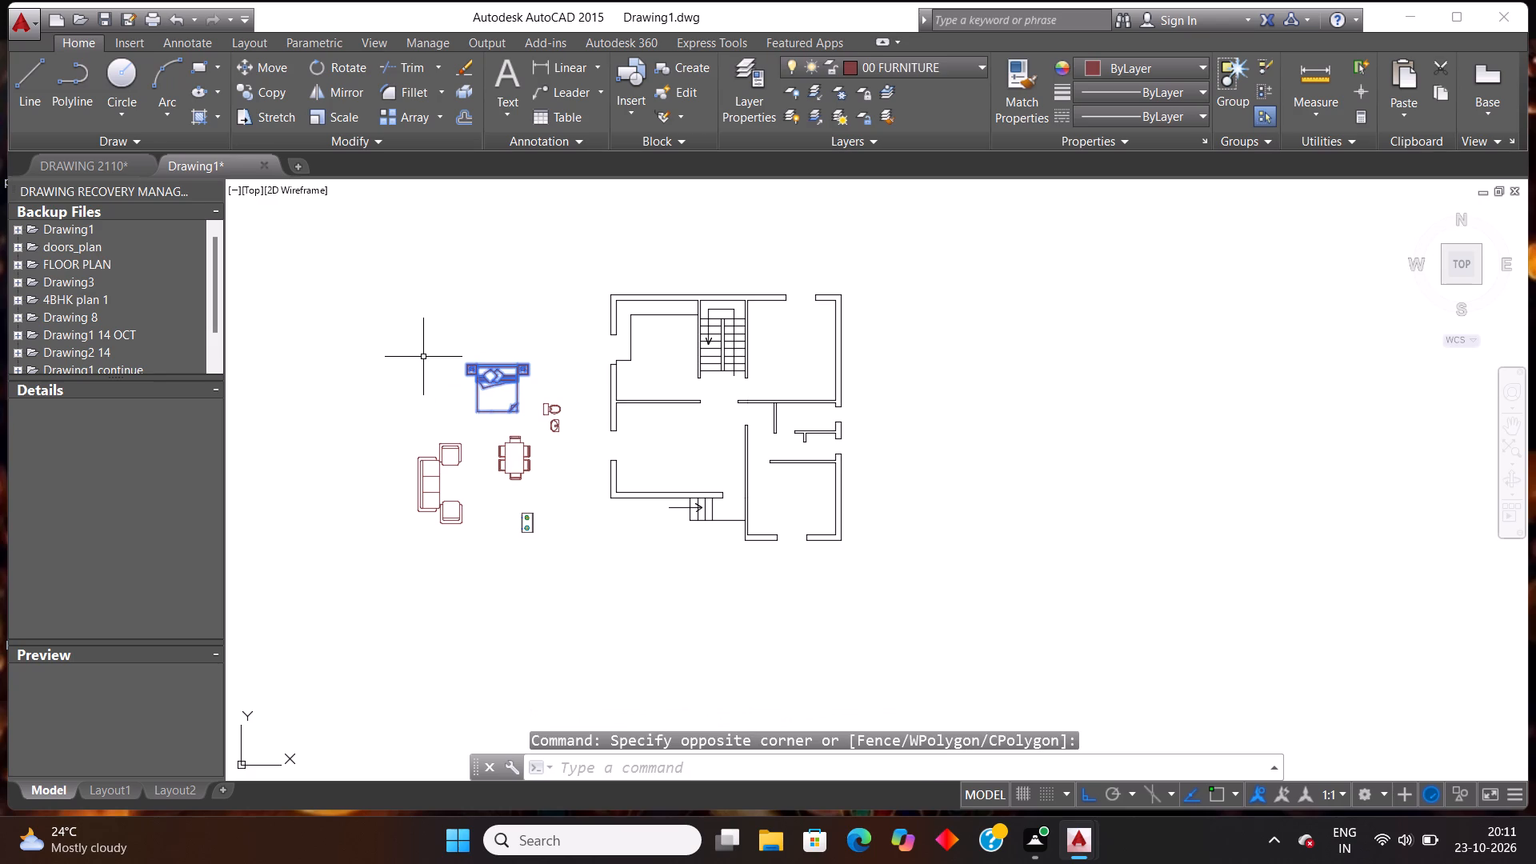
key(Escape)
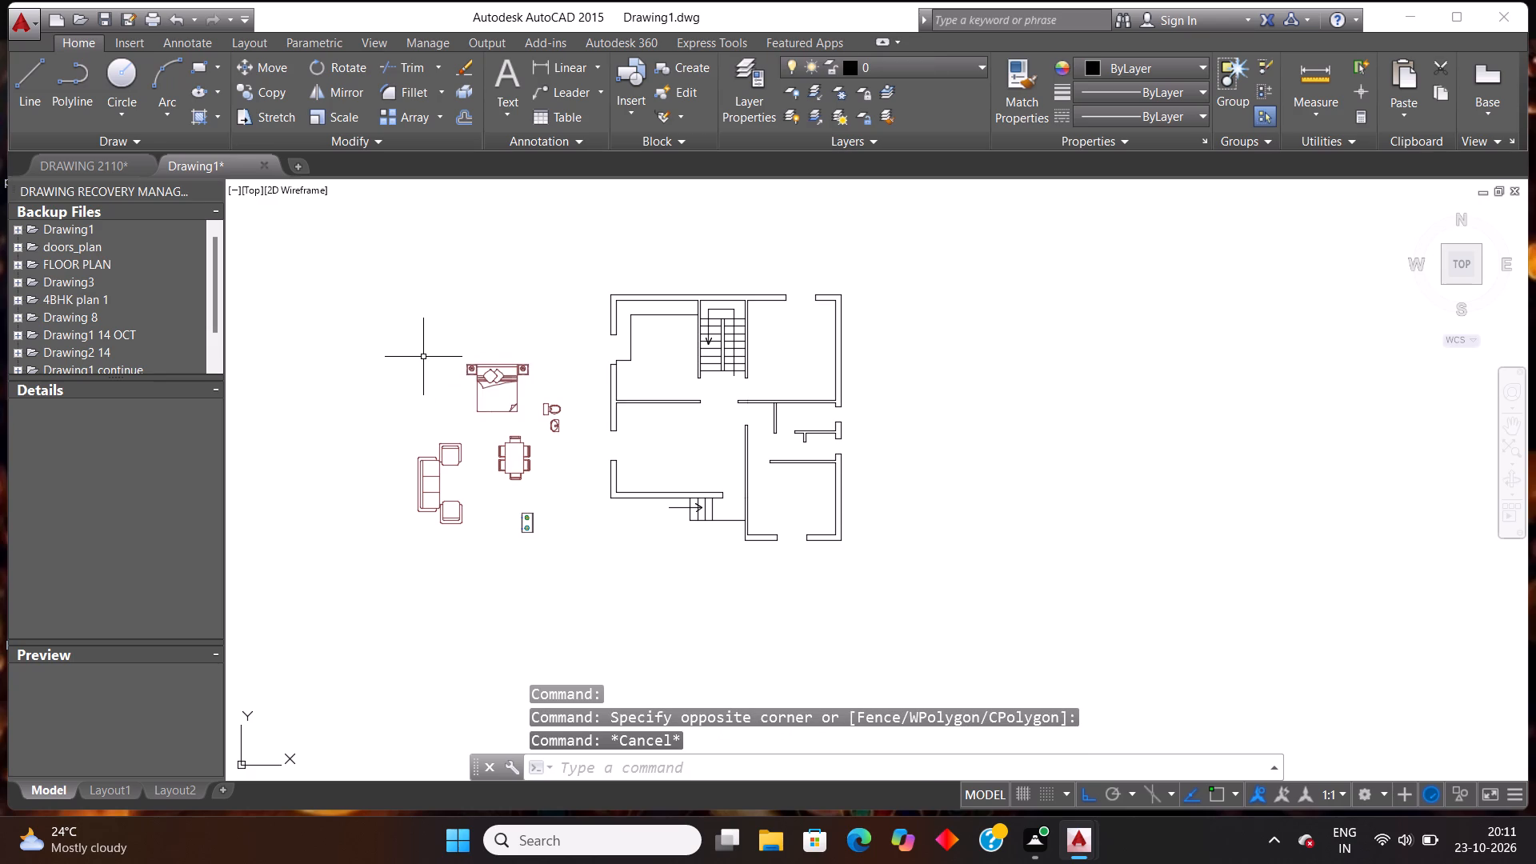
Save the drawing as Drawing123-10 in the fuji workspace folder.
key(ctrl+s)
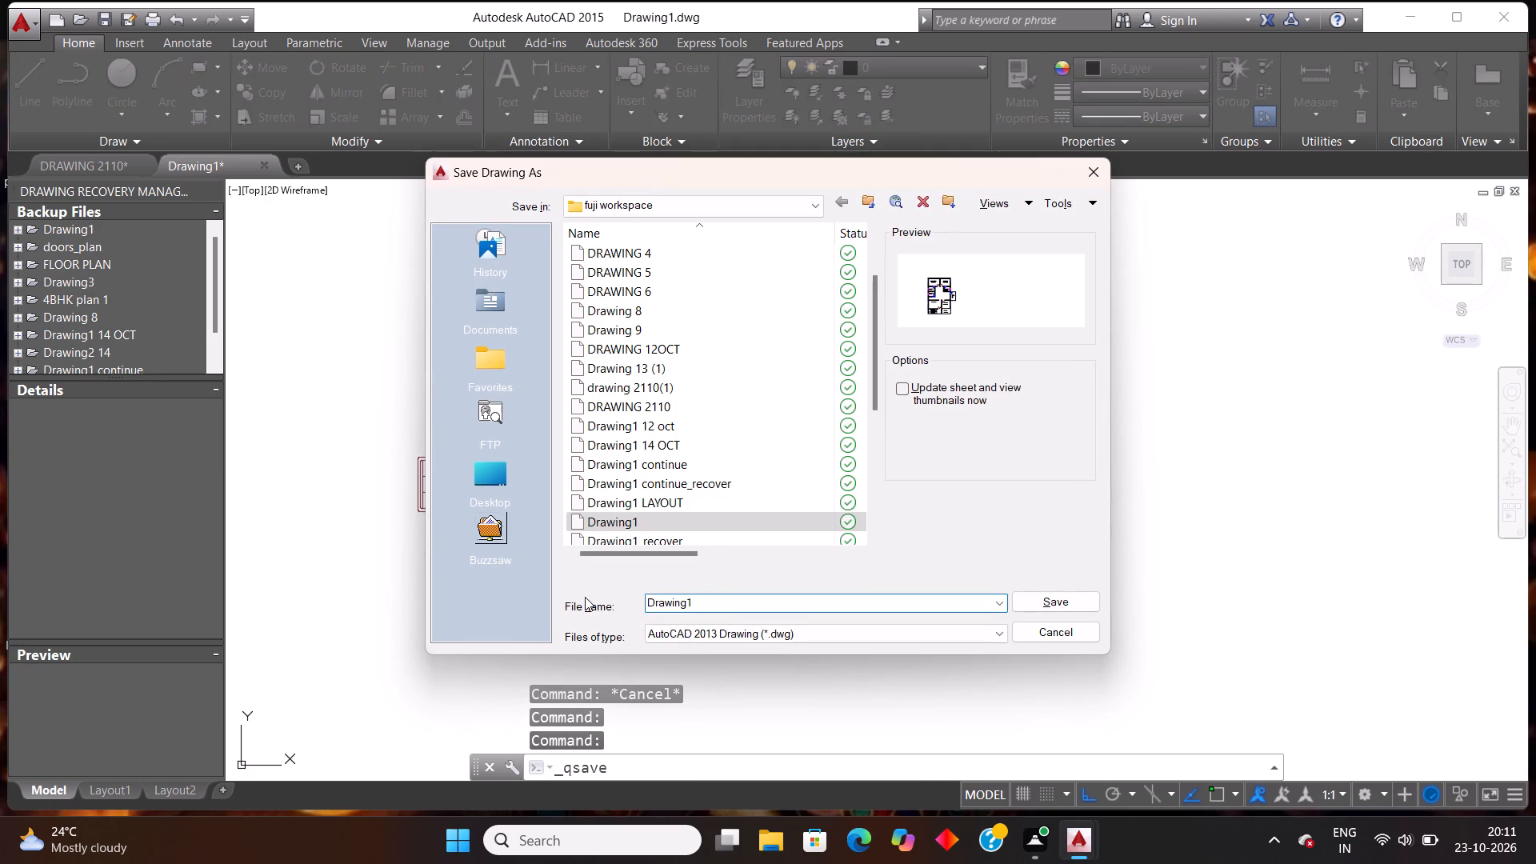
click(707, 600)
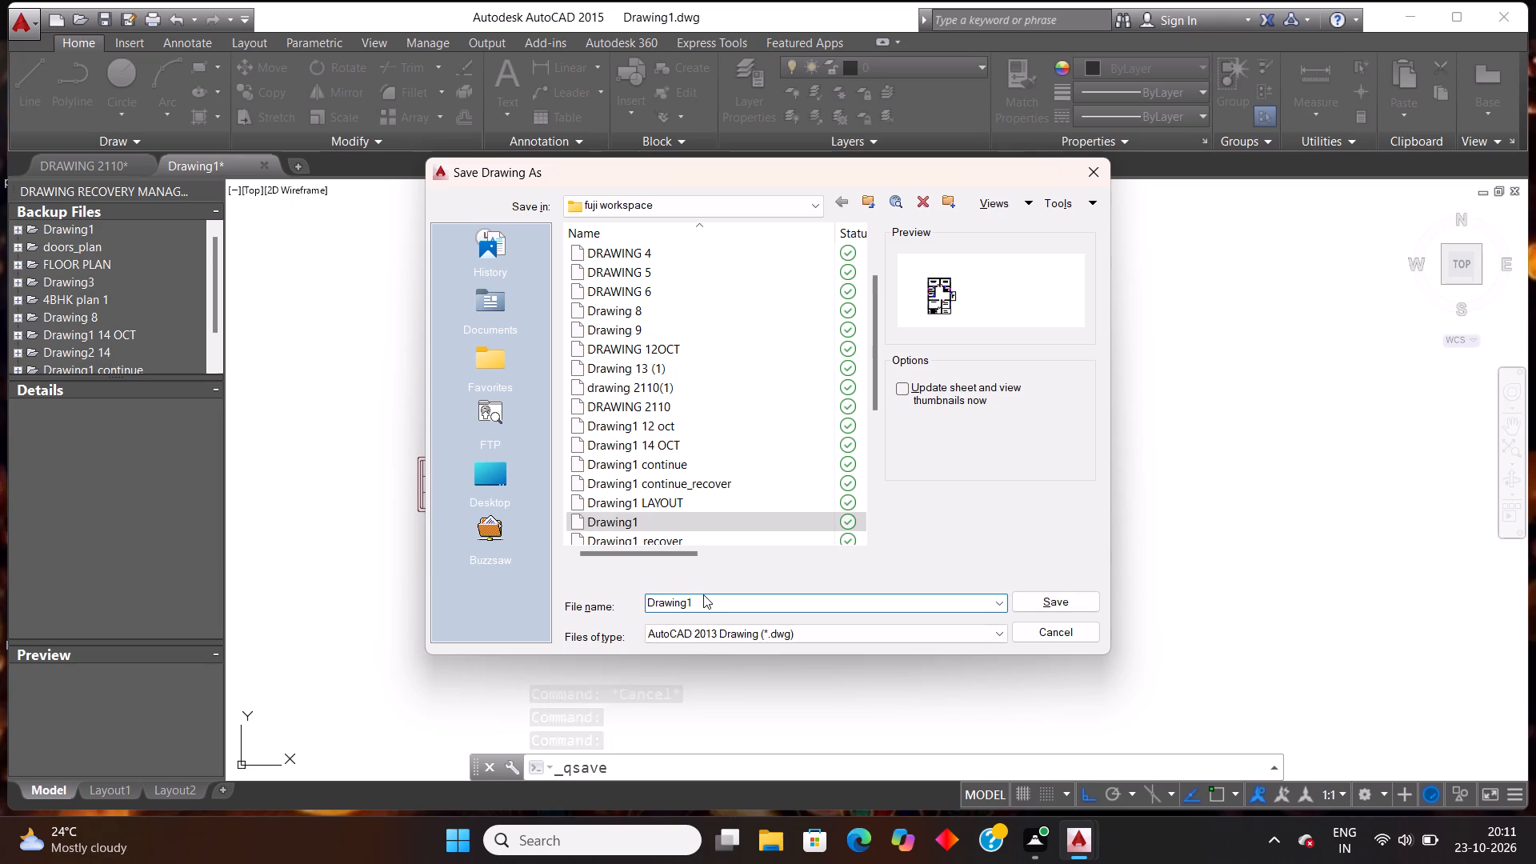
text(23)
key(minus)
text(10)
click(1034, 599)
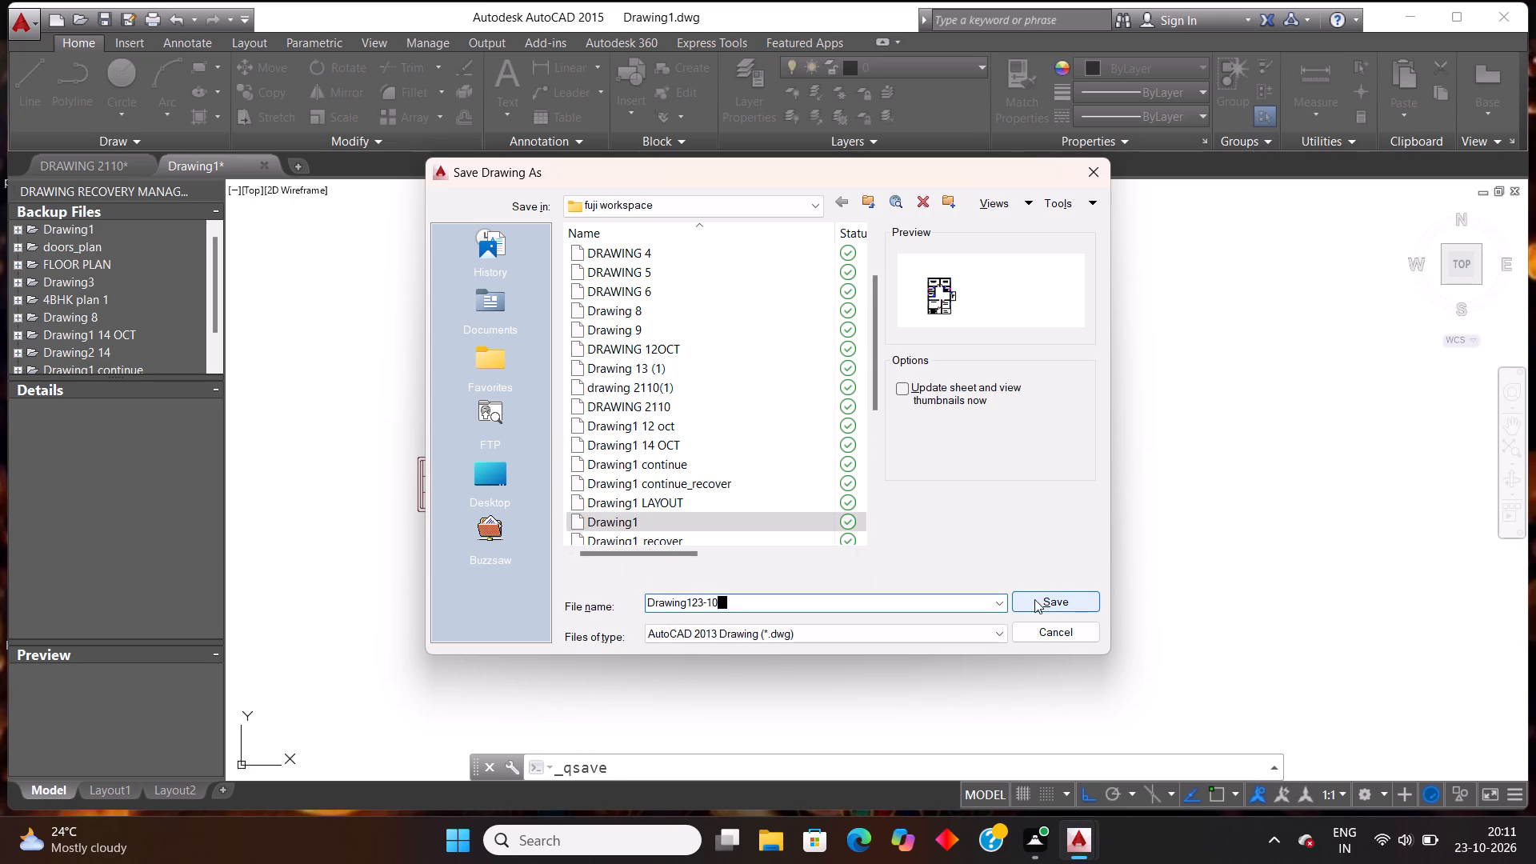
scroll(740, 420, down, 1)
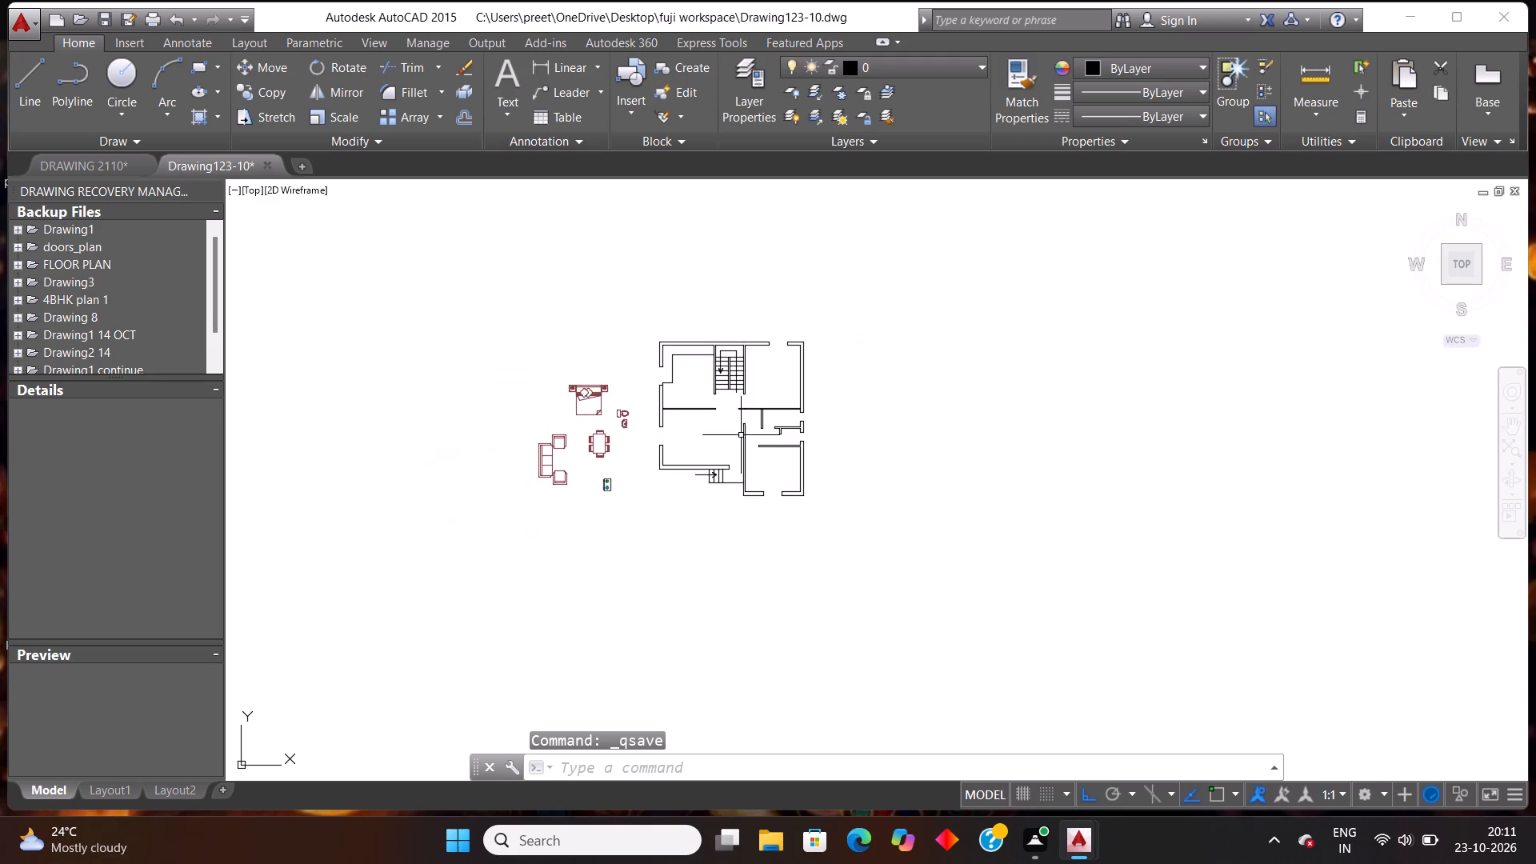
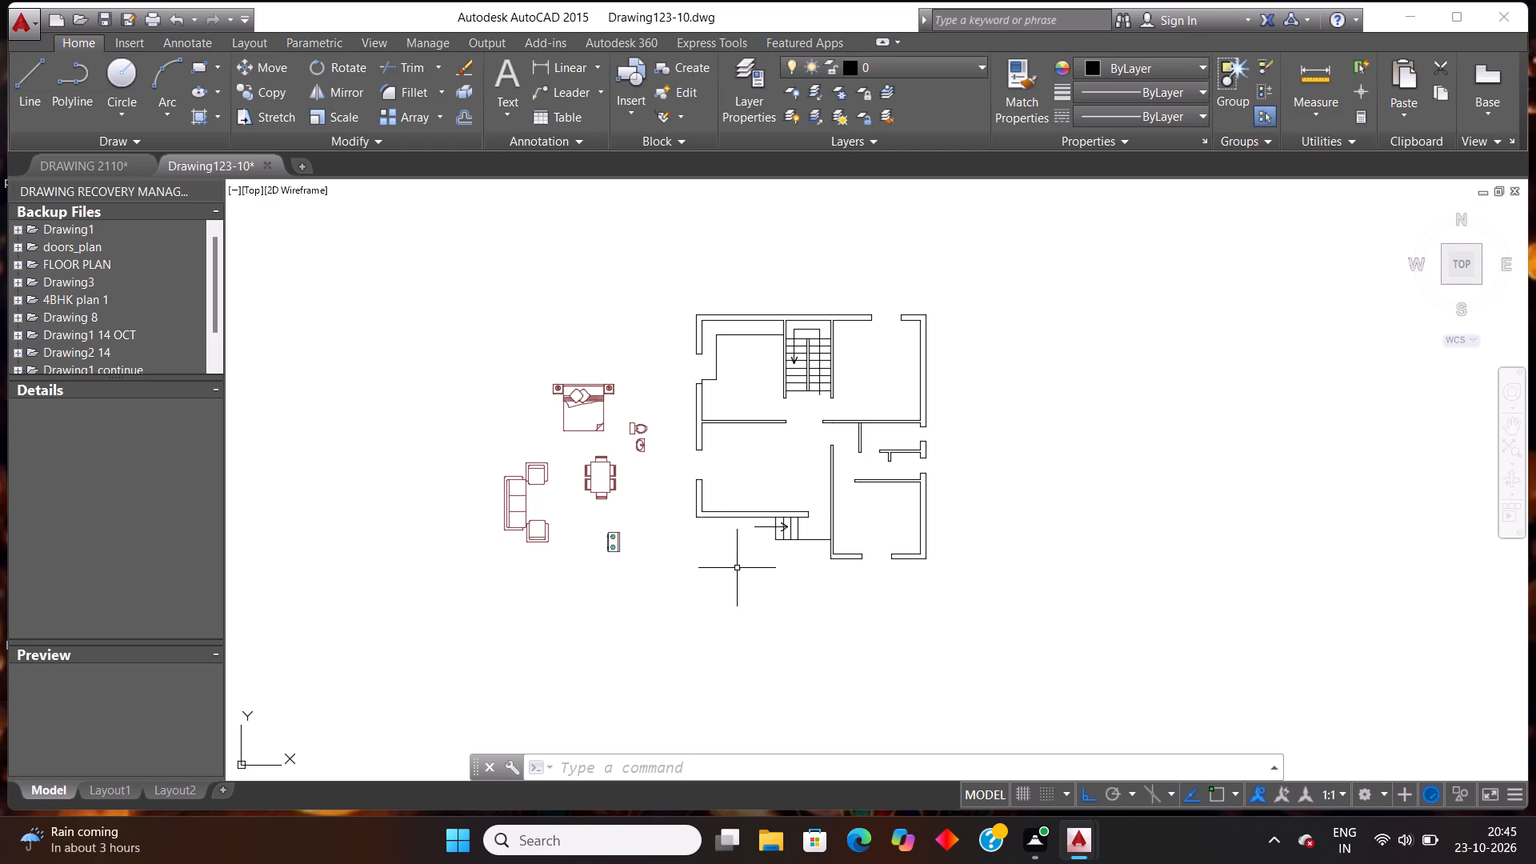
Copy the double bed with its side tables and paste the duplicate in the empty space to the right of the floor plan.
drag(609, 399, 602, 390)
click(535, 346)
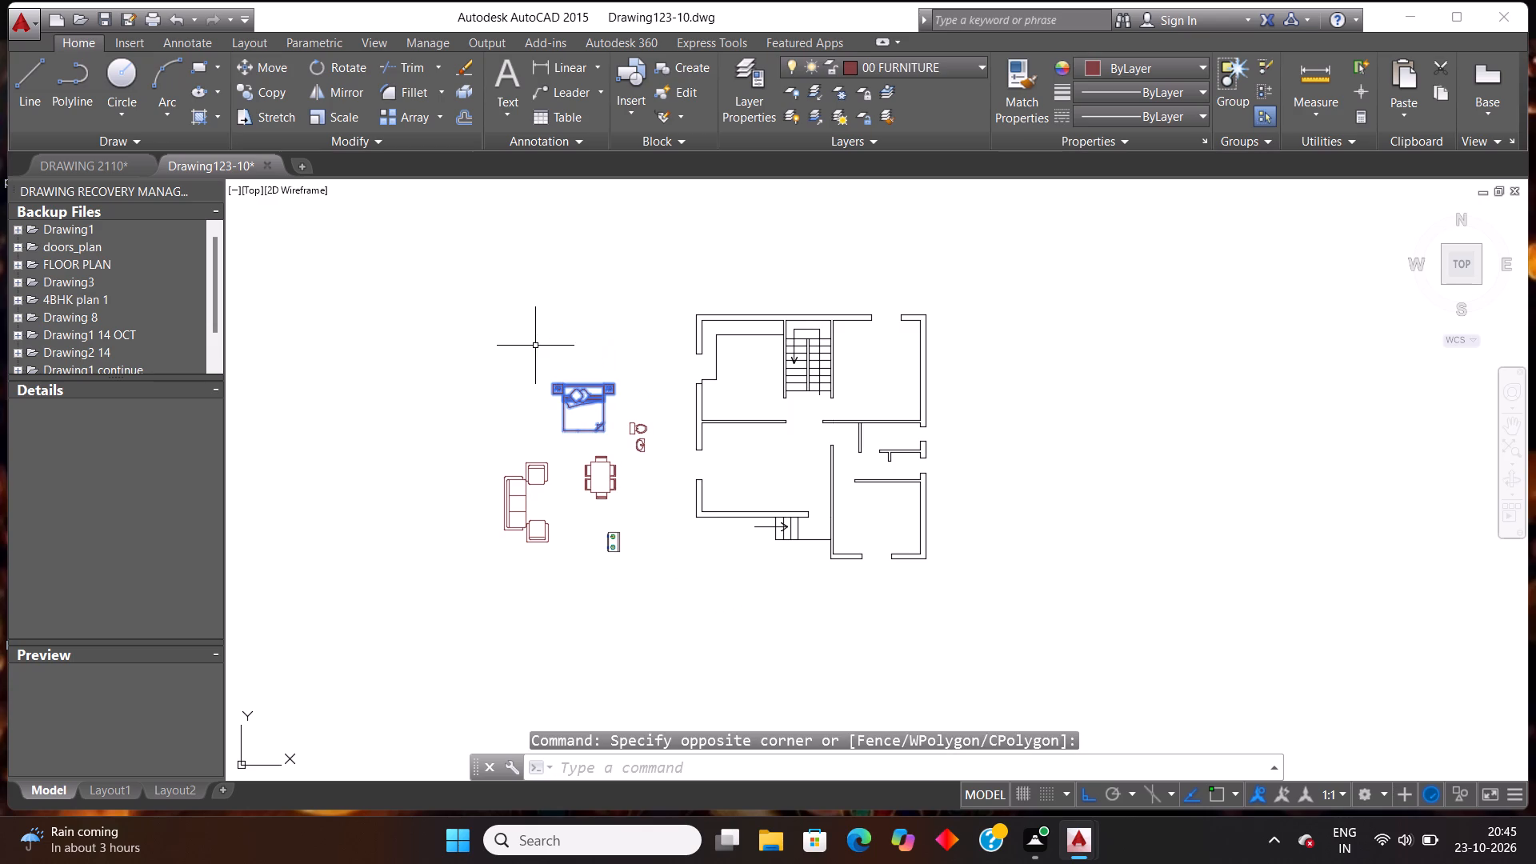
key(ctrl+c)
key(ctrl+v)
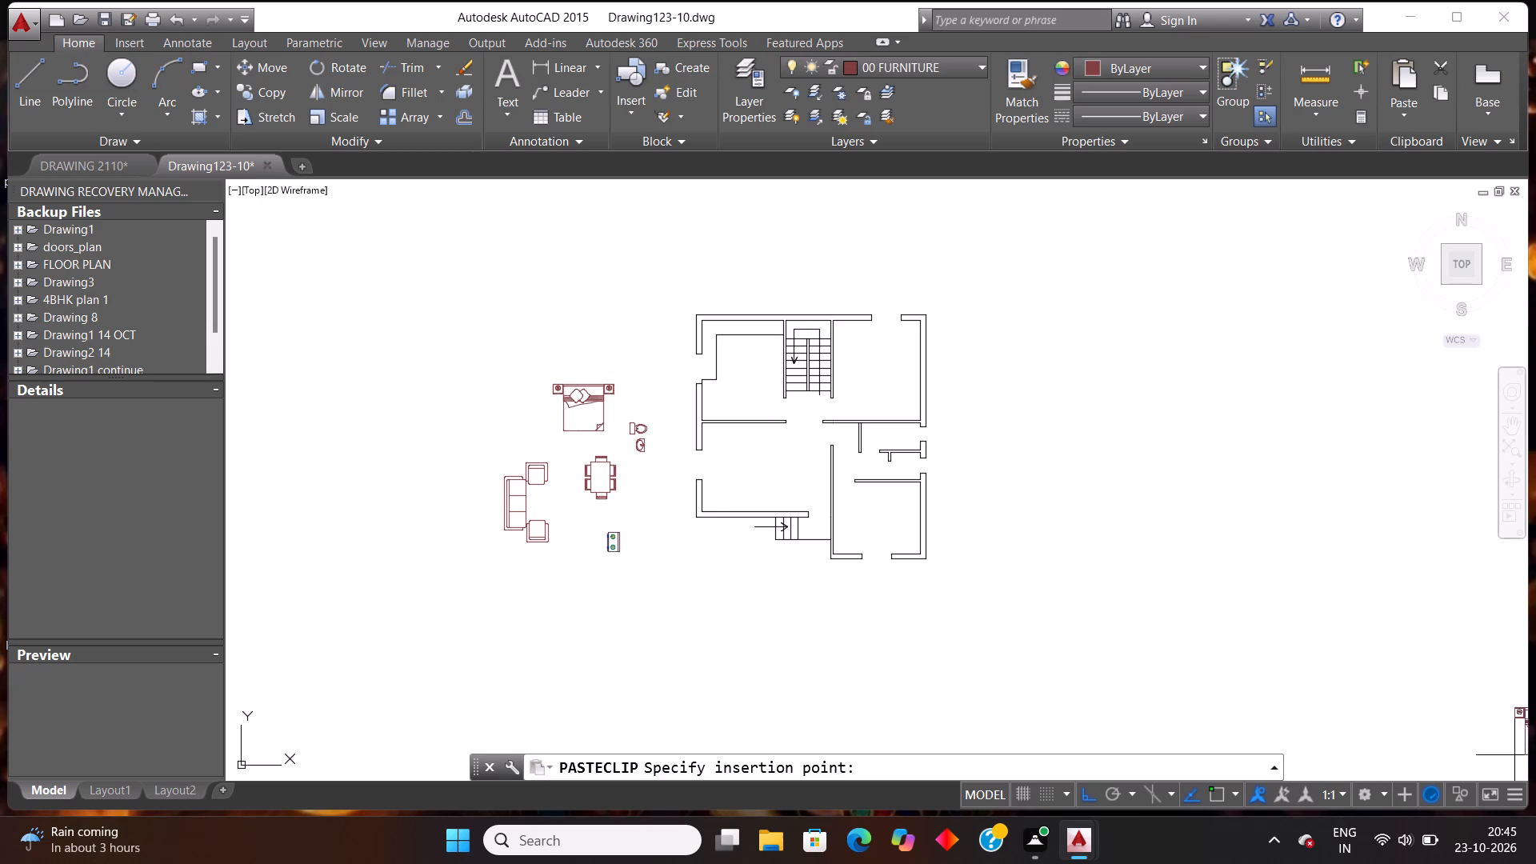
click(1026, 390)
Rotate the pasted bed a quarter turn clockwise about its upper right corner so the headboard faces right.
click(1174, 518)
click(1034, 302)
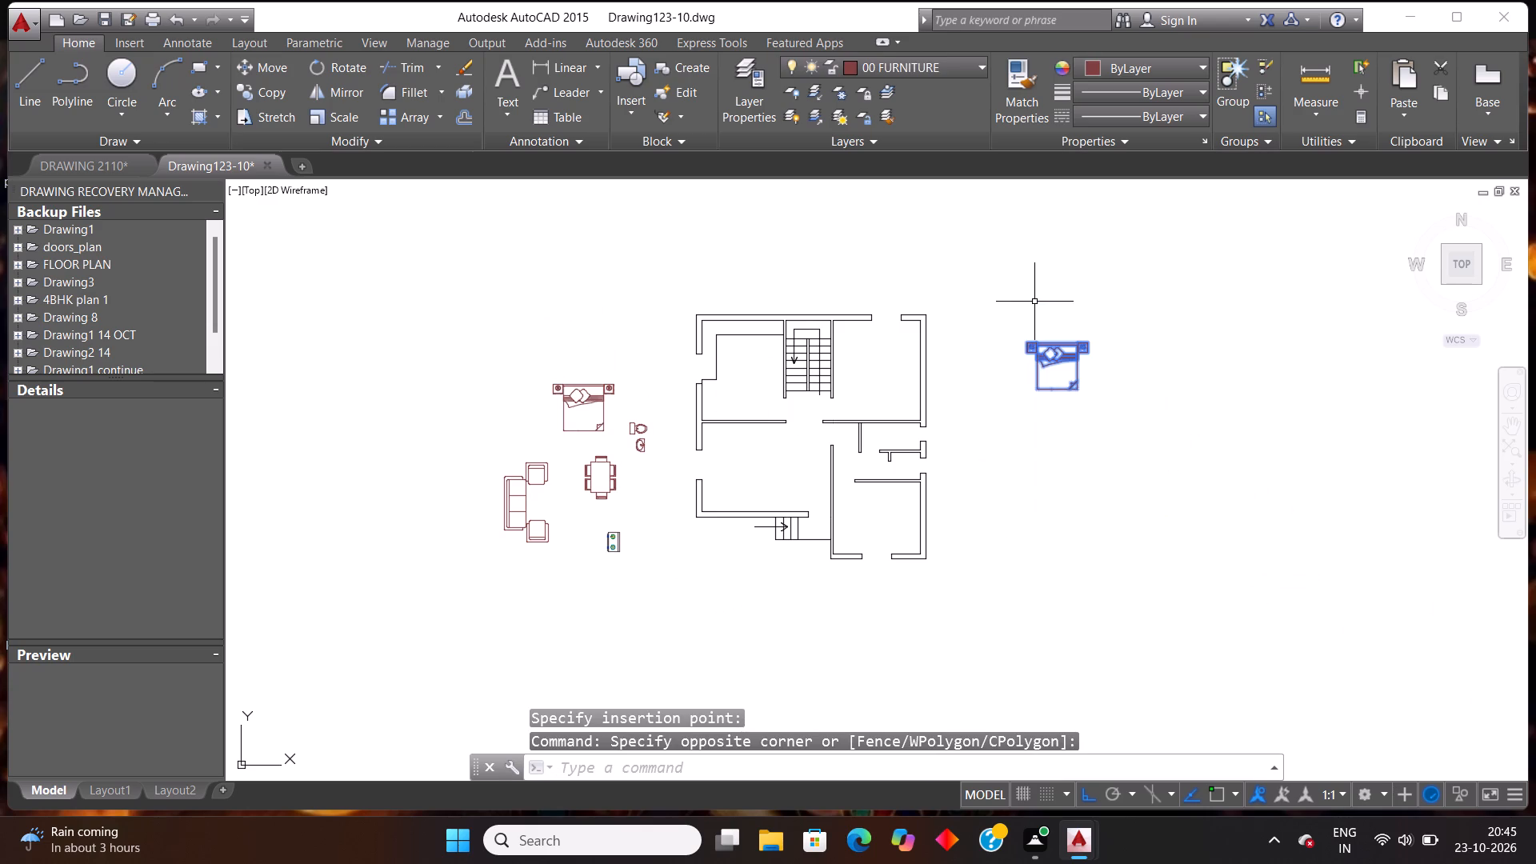
text(ro)
key(Return)
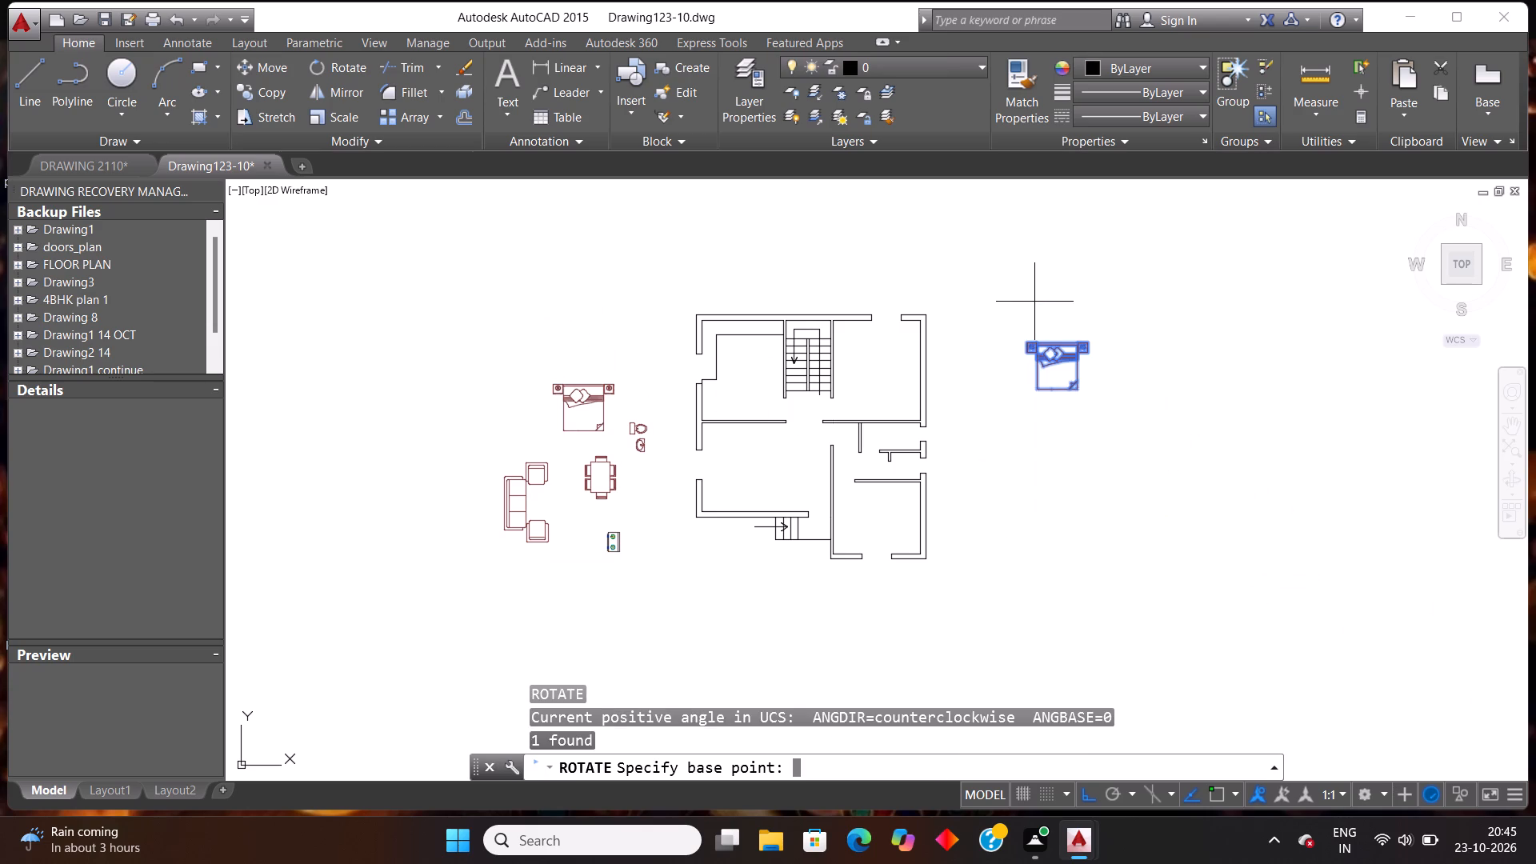
click(1088, 341)
click(1052, 428)
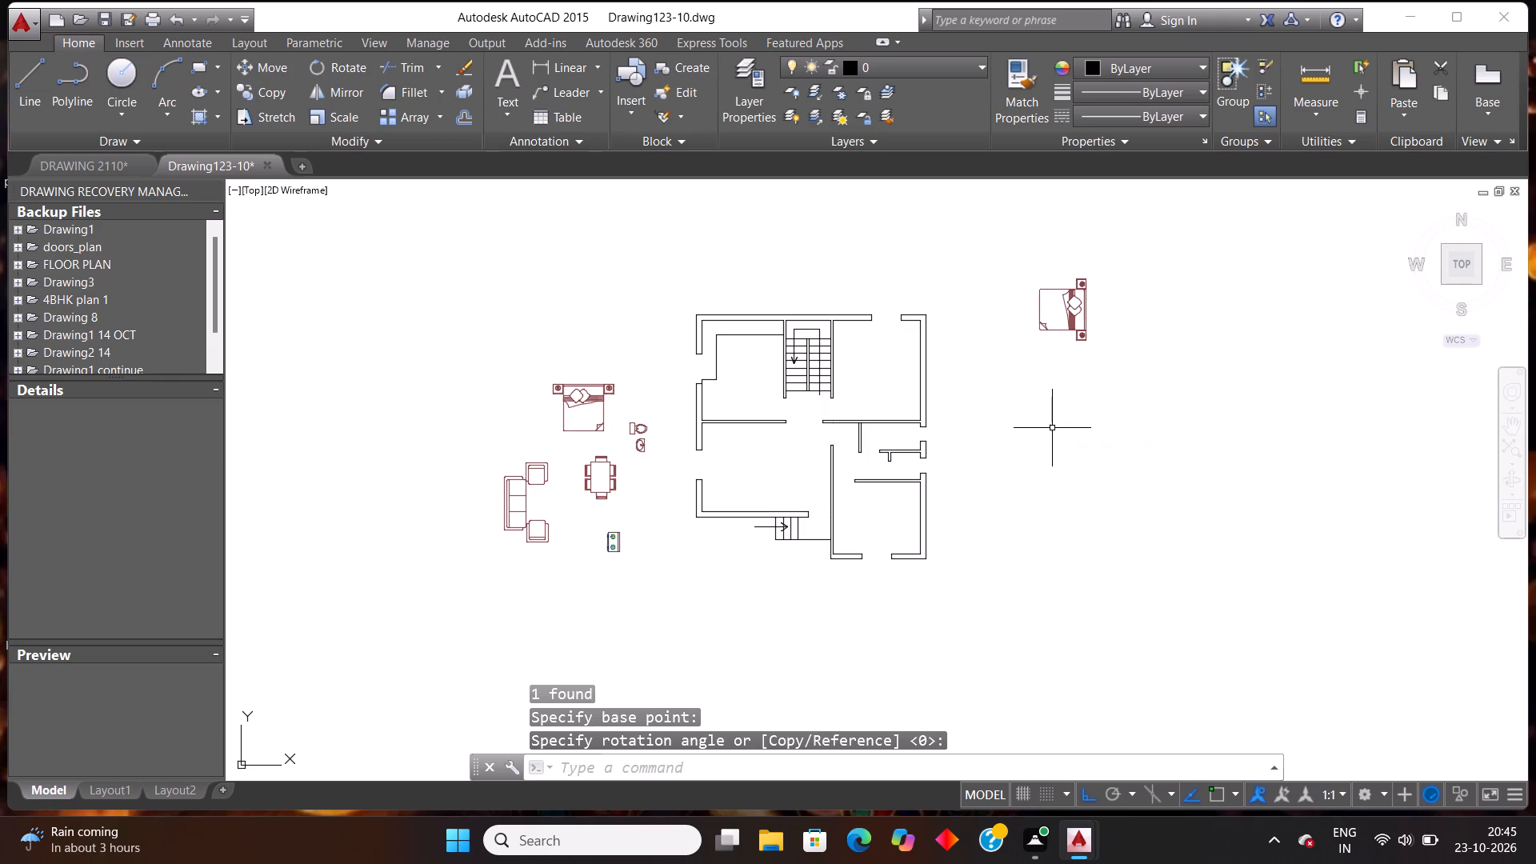
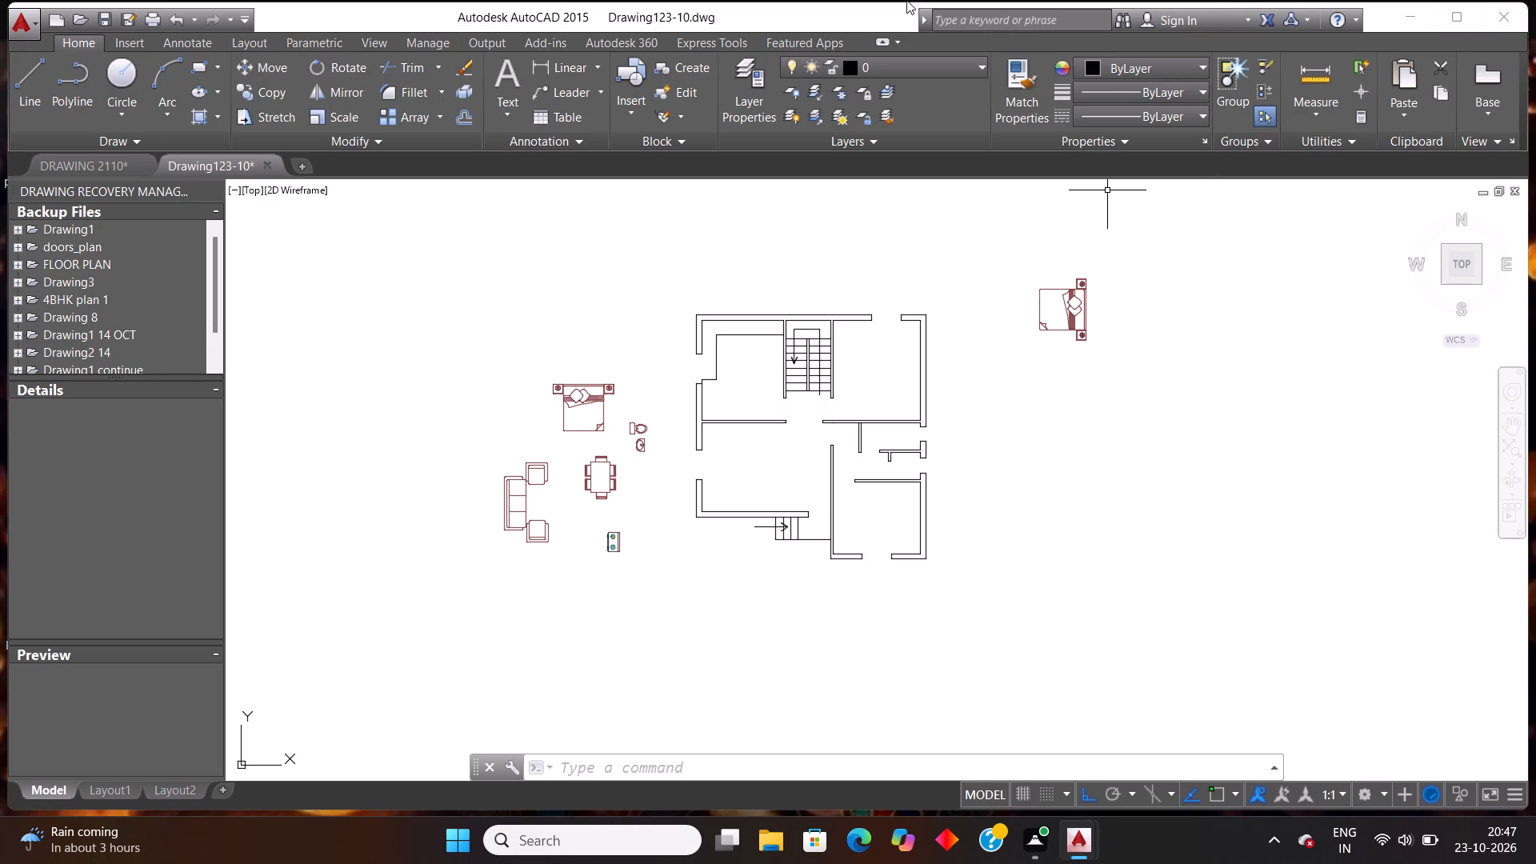
Move the rotated double bed into the upper right bedroom, with its headboard against the right wall.
drag(1130, 363, 1106, 337)
click(994, 204)
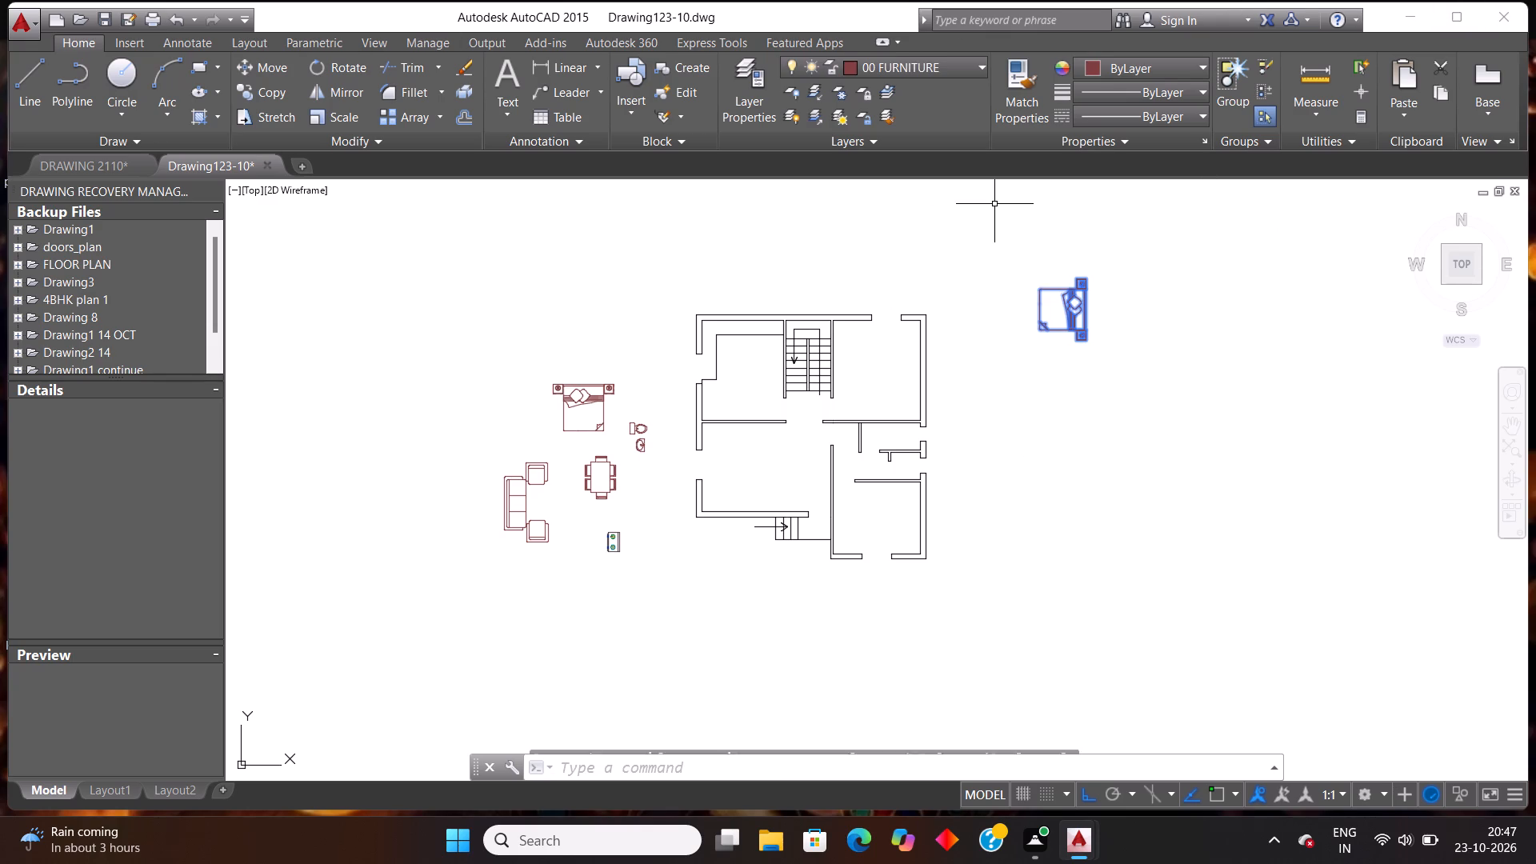
key(m)
key(Return)
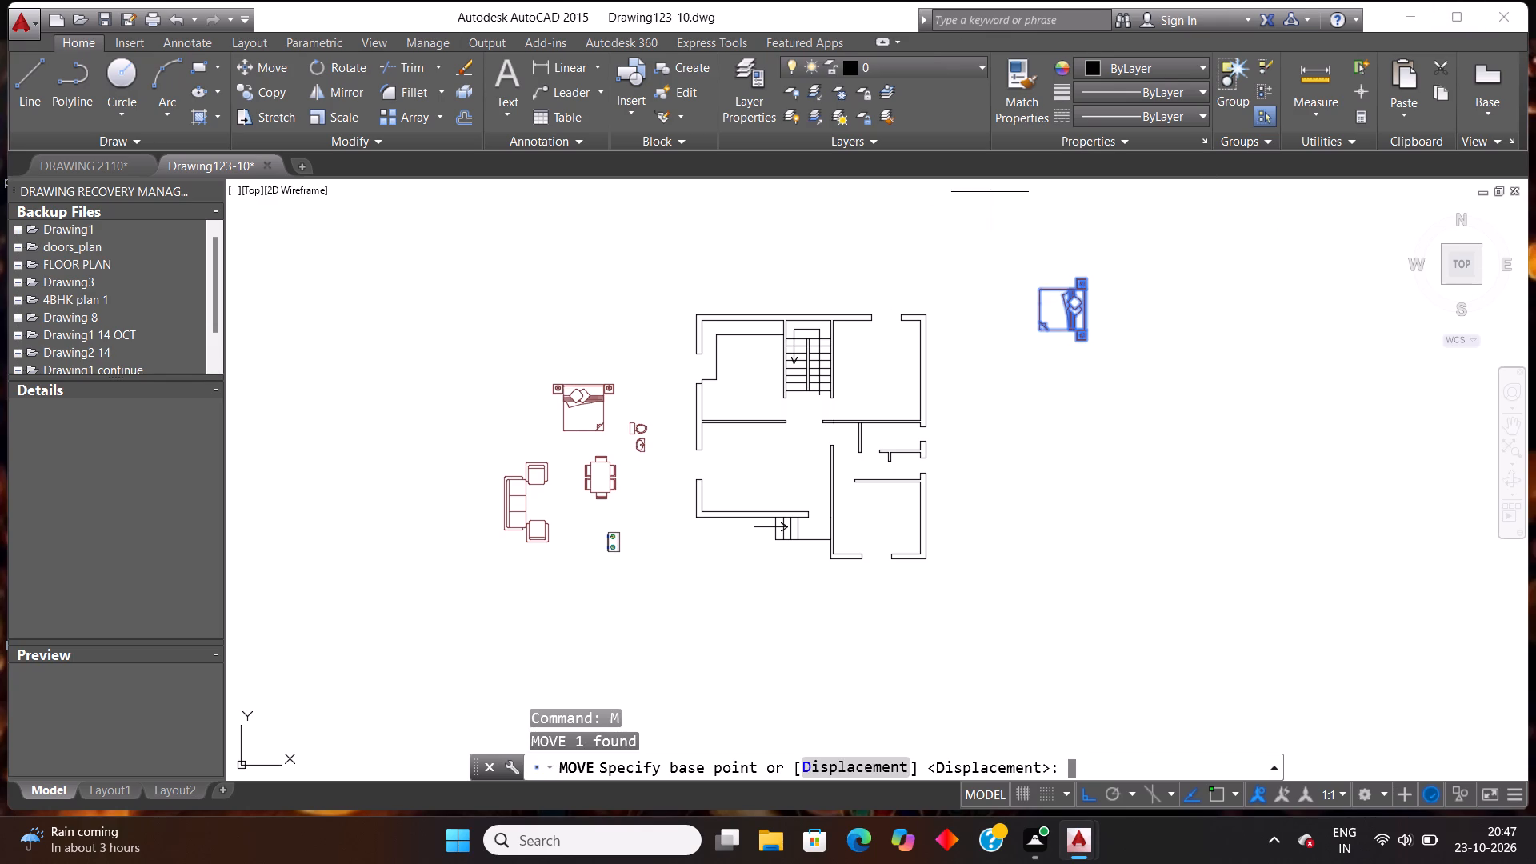
click(1079, 286)
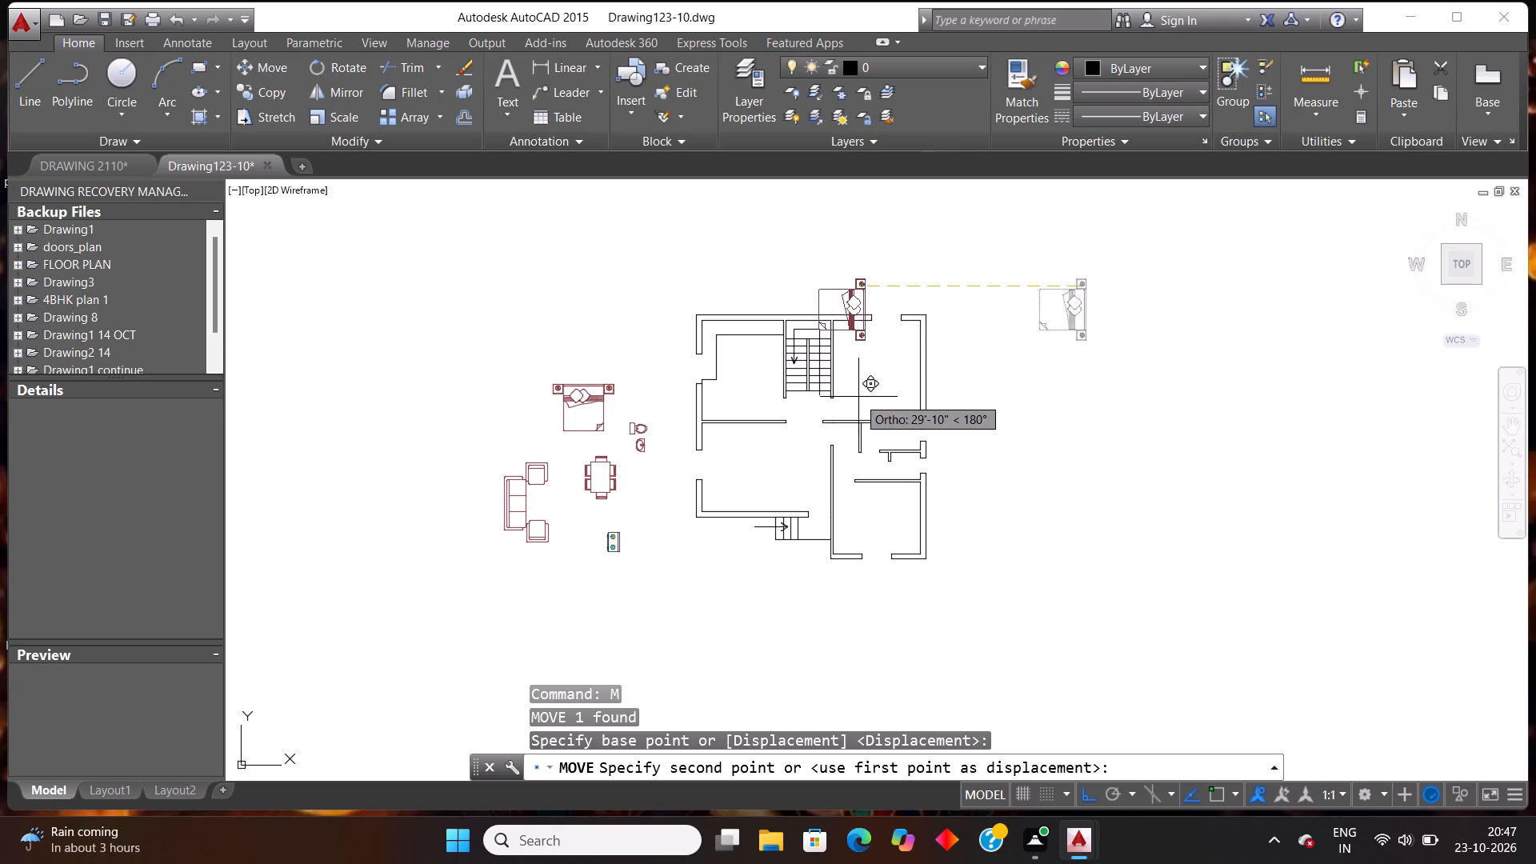
key(F8)
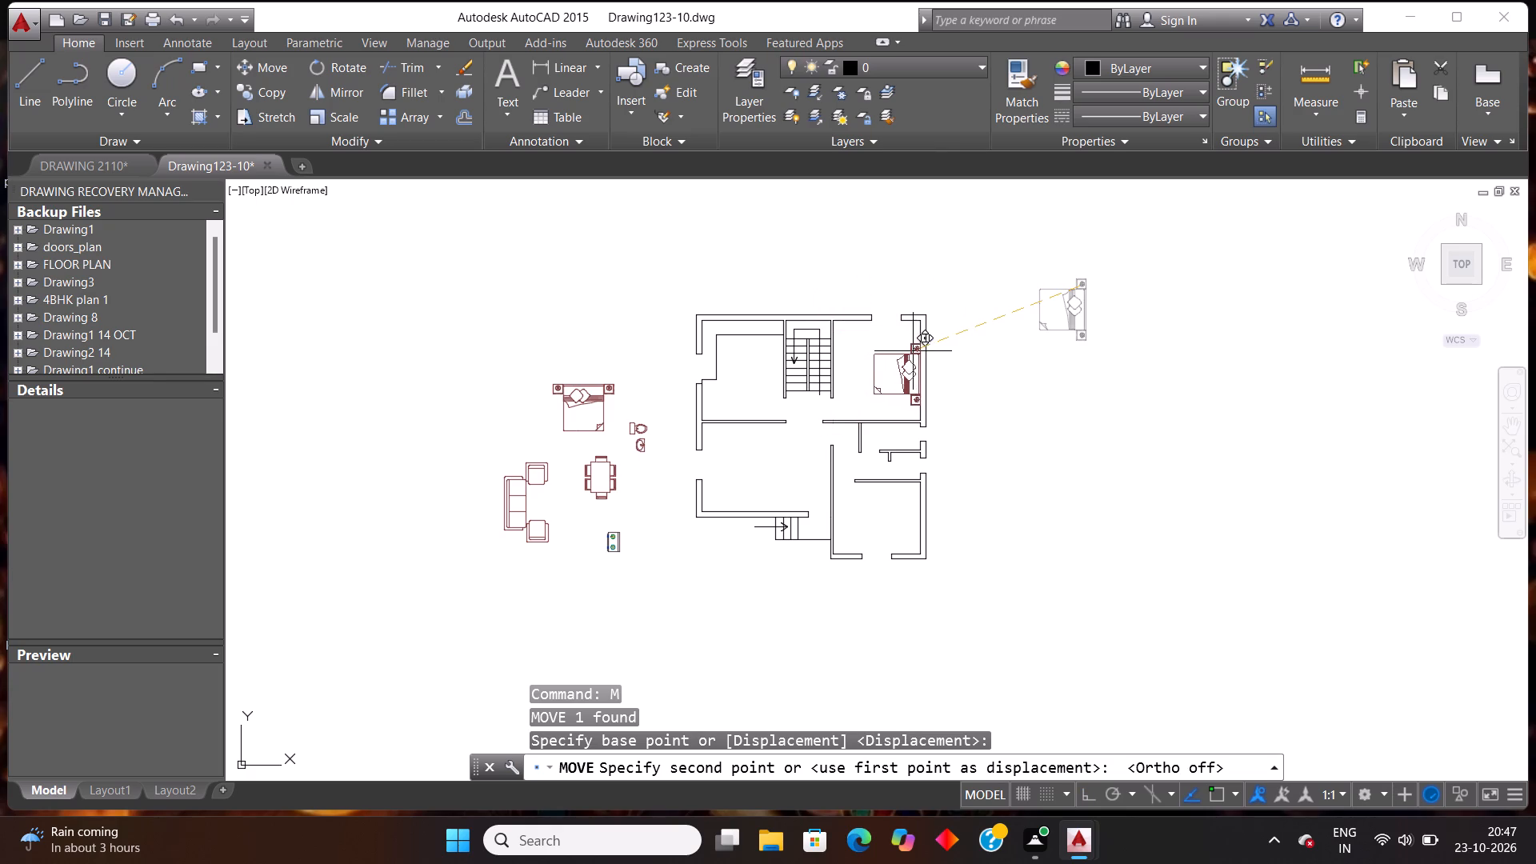
click(912, 351)
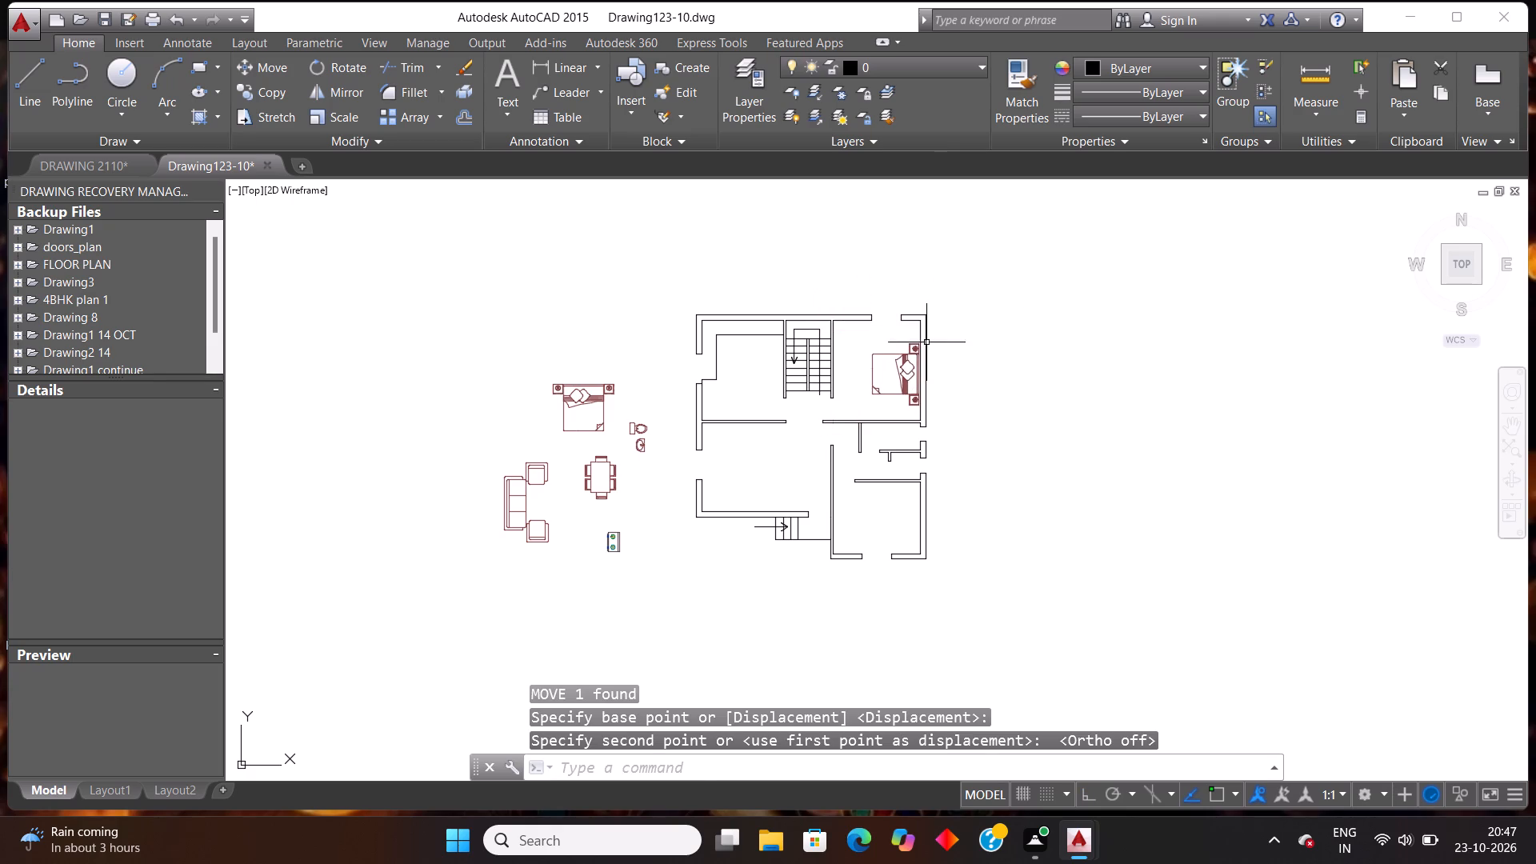
scroll(914, 350, up, 2)
scroll(912, 350, down, 2)
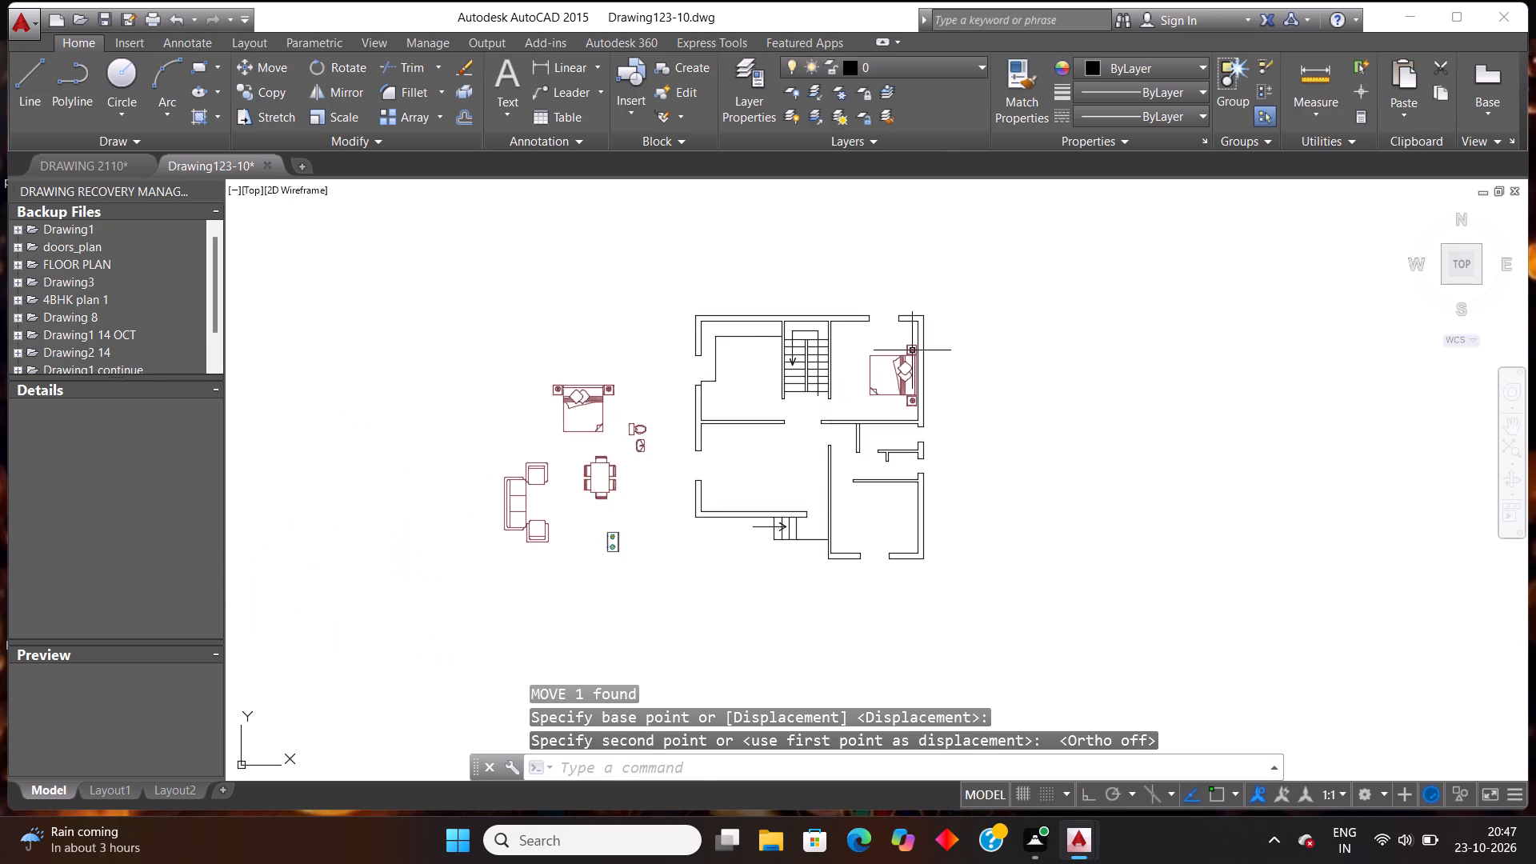
Copy the sofa set with two armchairs and paste the duplicate against the left wall of the lower left room.
scroll(912, 350, down, 1)
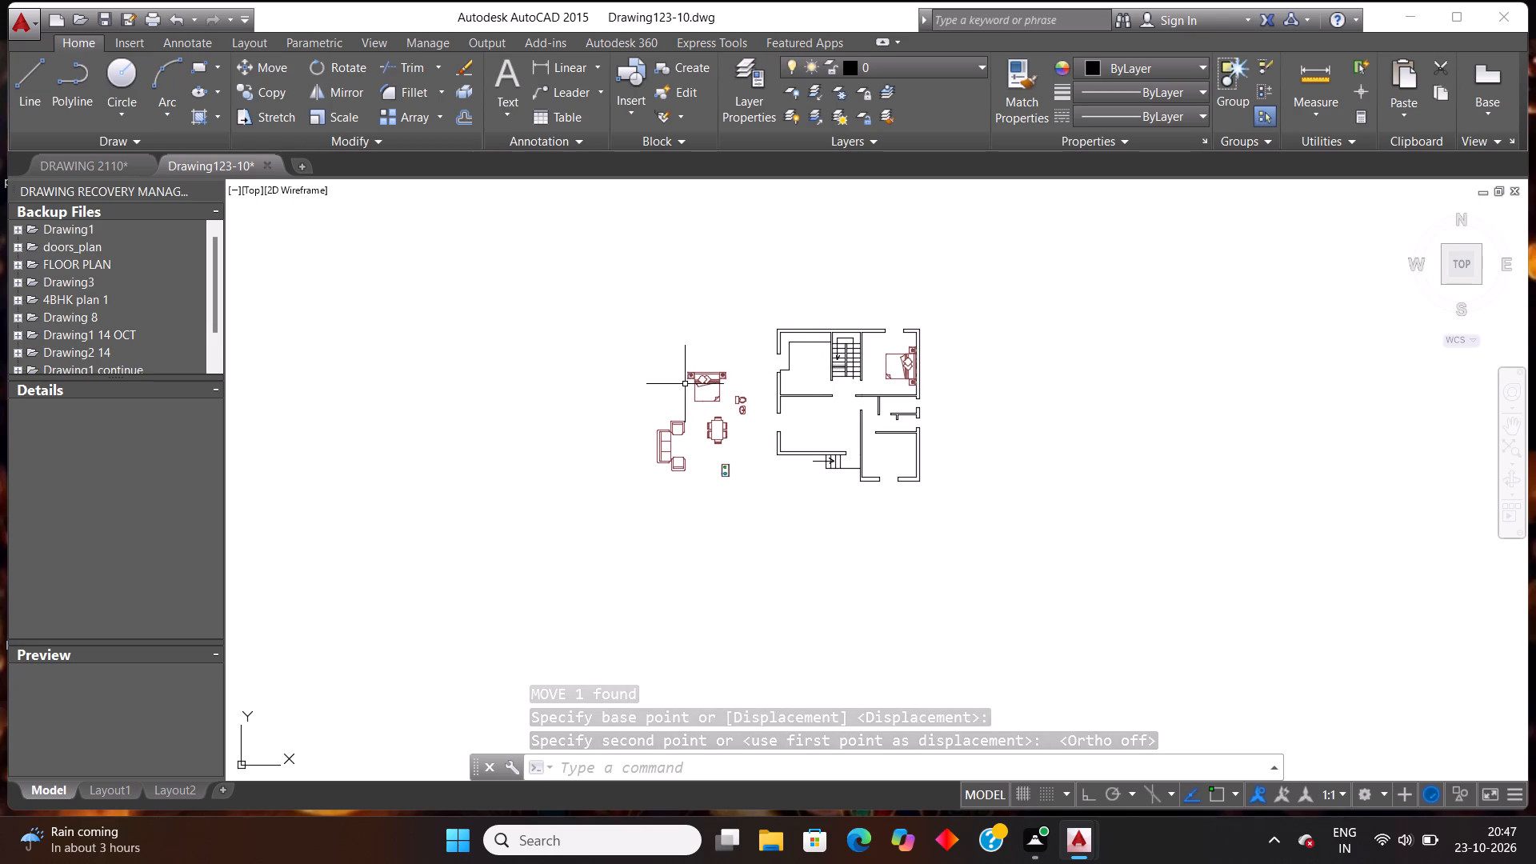
drag(684, 489, 678, 474)
click(649, 415)
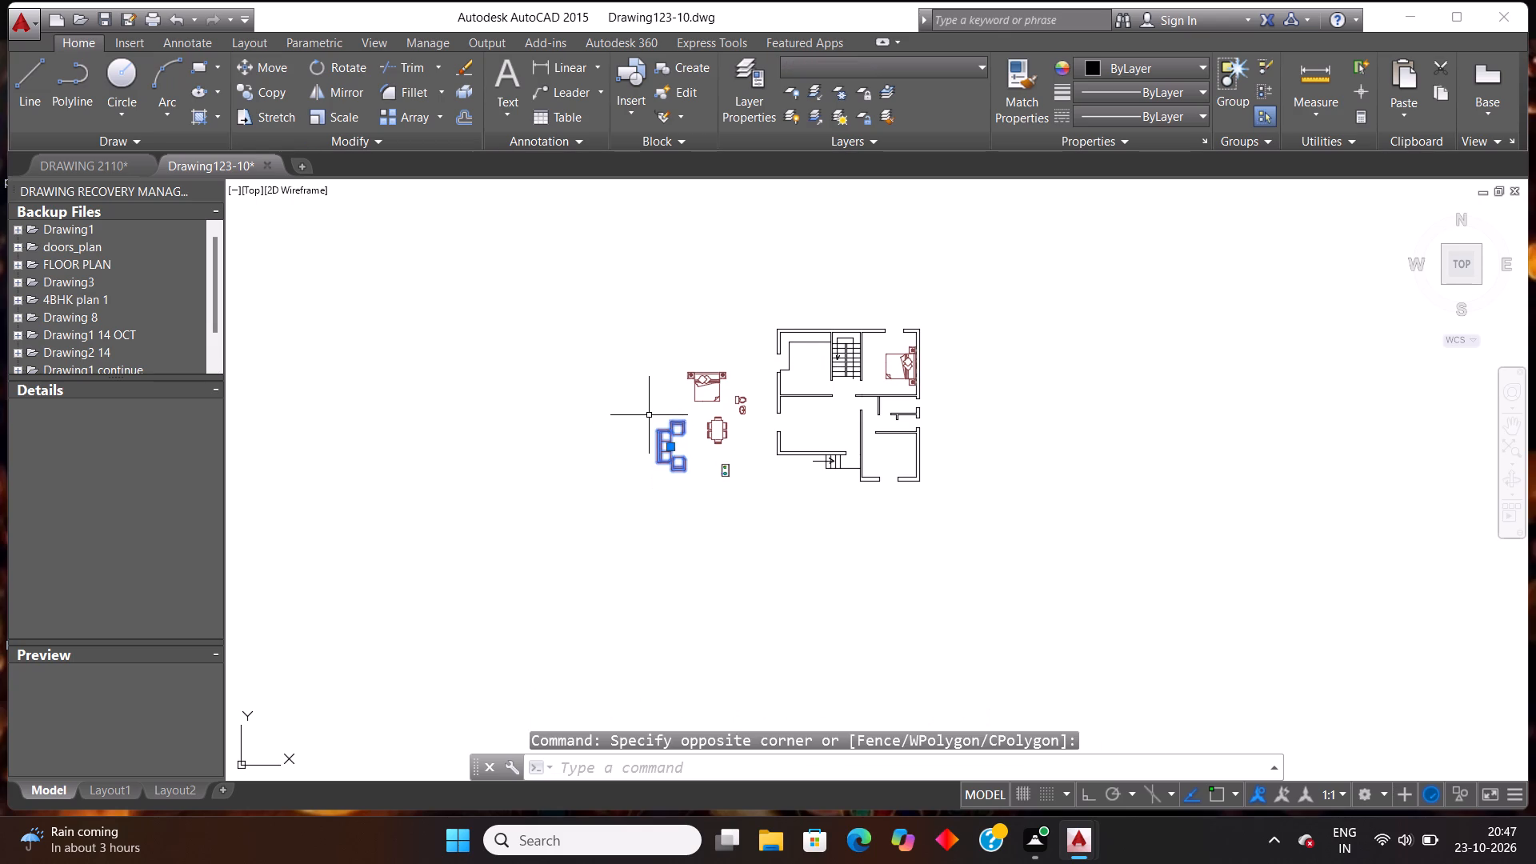
key(ctrl+c)
key(ctrl+v)
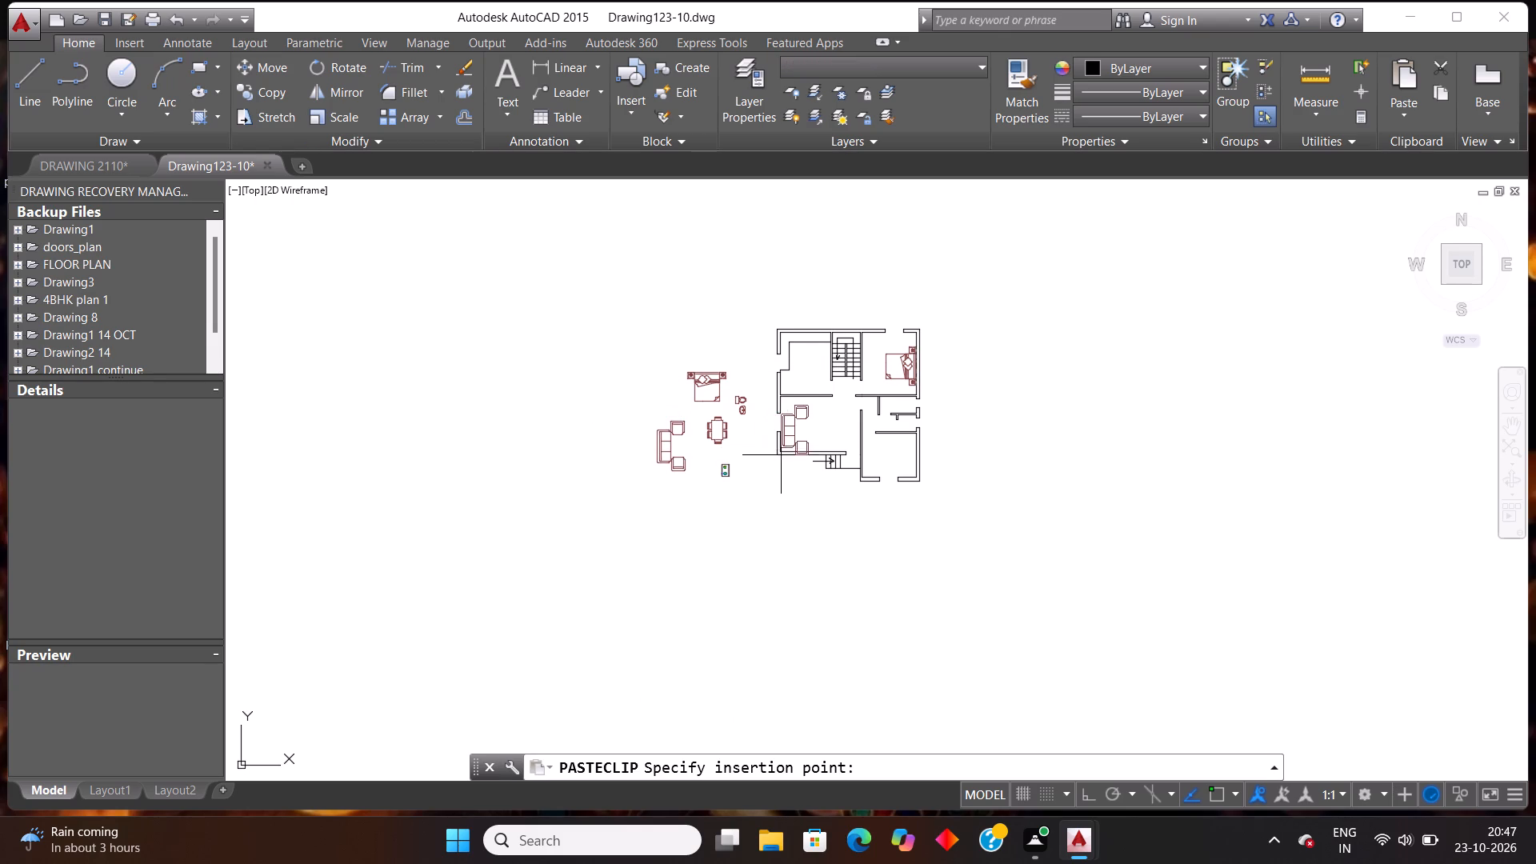
scroll(779, 439, up, 2)
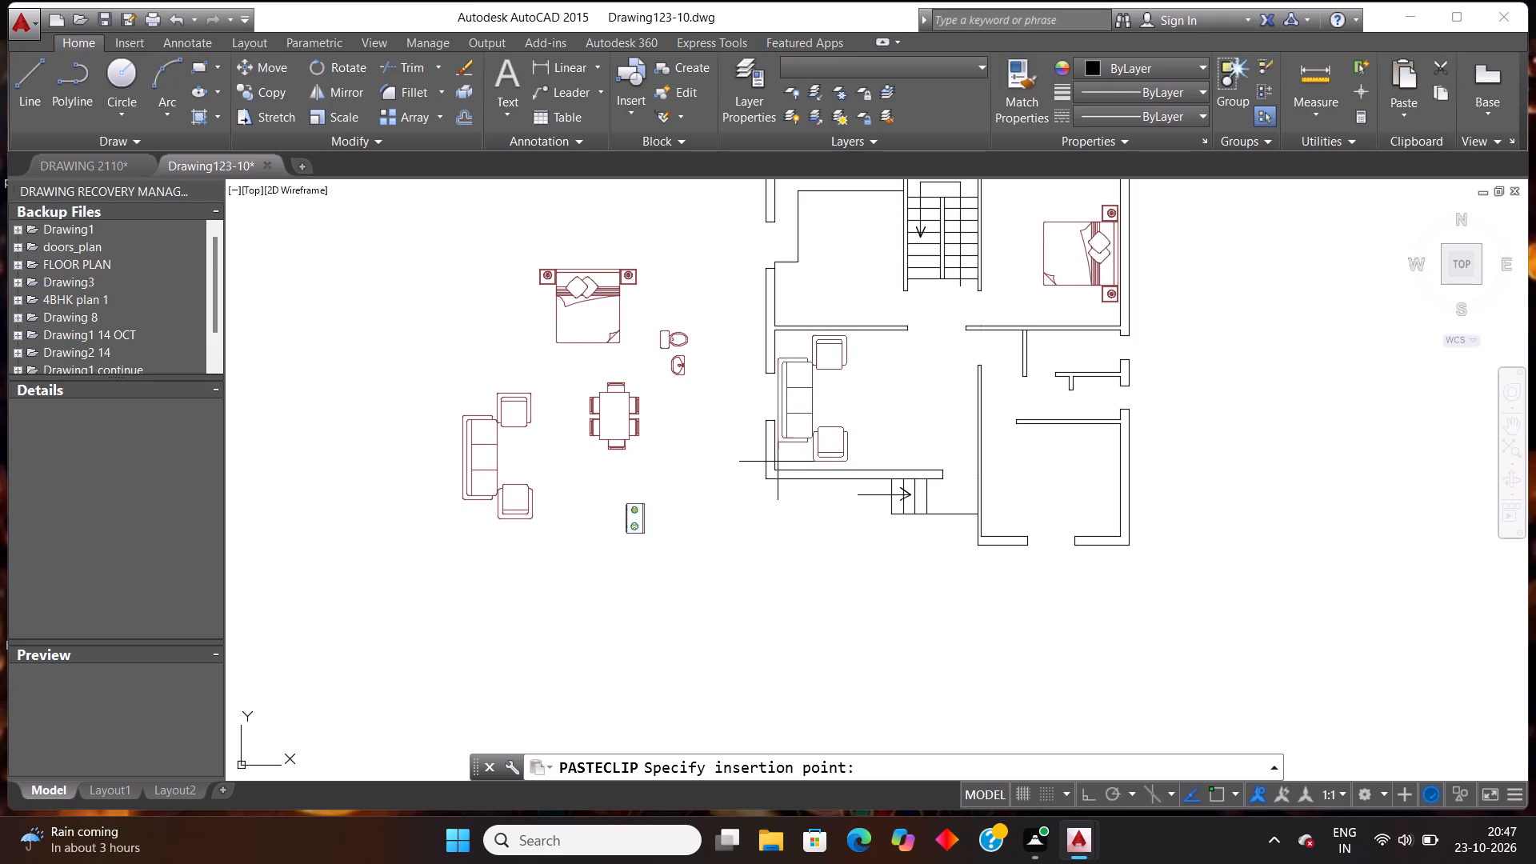
click(778, 462)
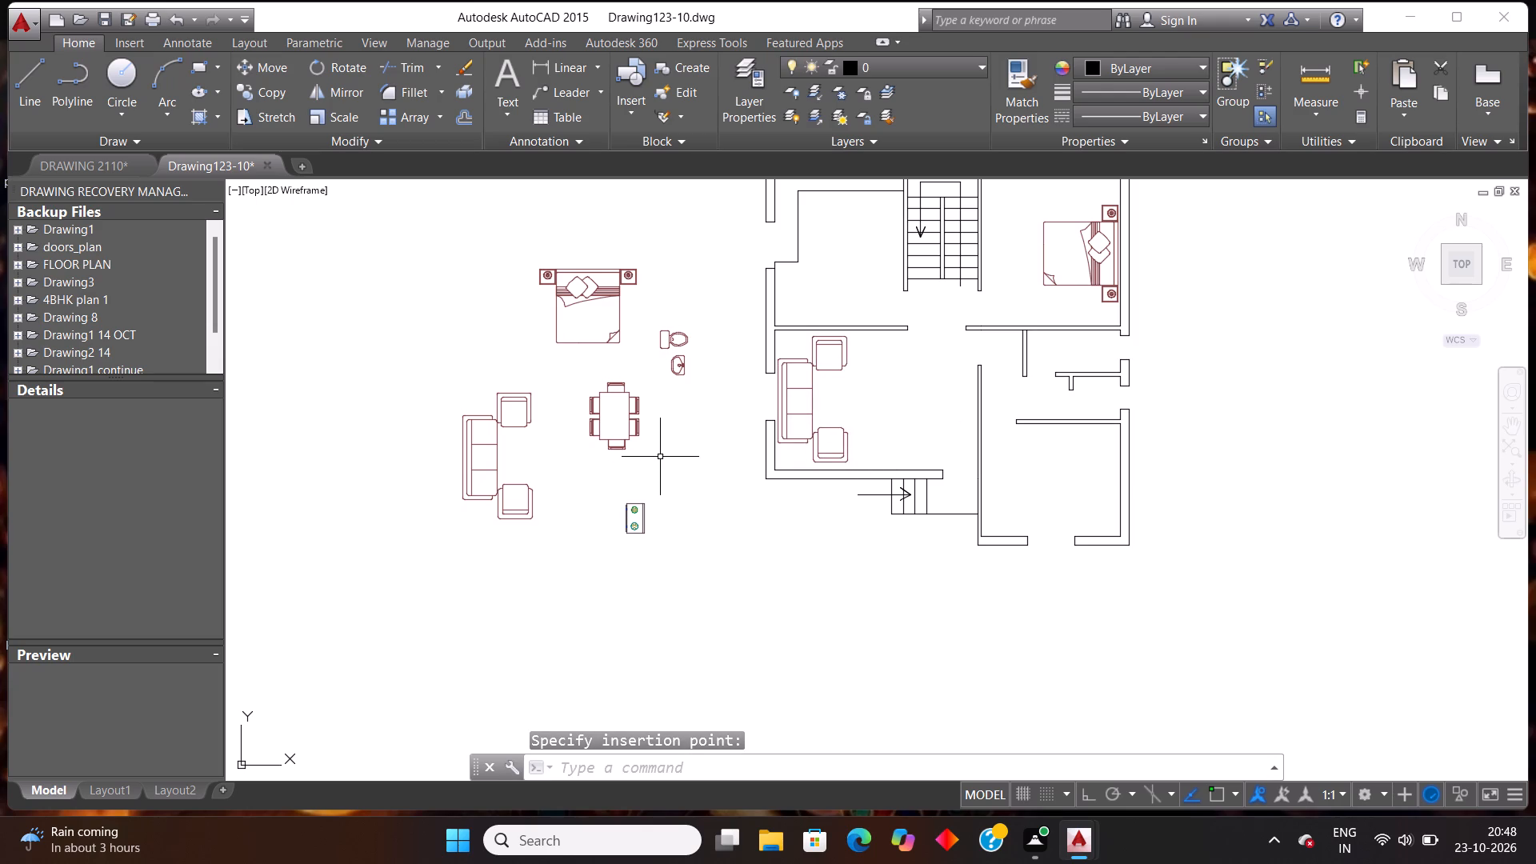
Copy the two-burner stove and paste the duplicate outside the plan, just left of the kitchen counter.
click(643, 539)
click(628, 514)
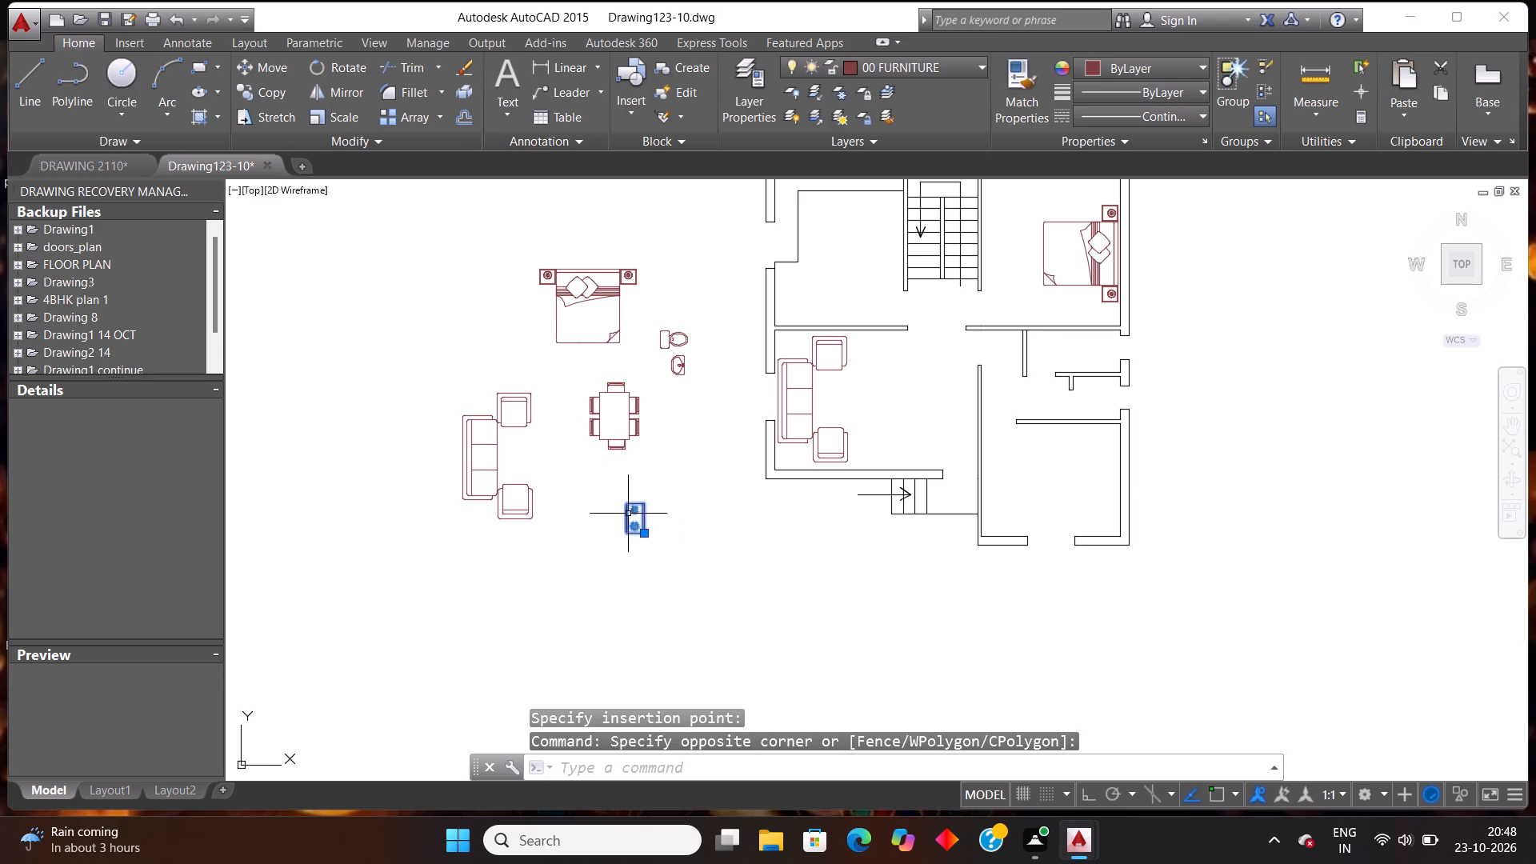
key(ctrl+c)
key(ctrl+v)
scroll(722, 466, down, 1)
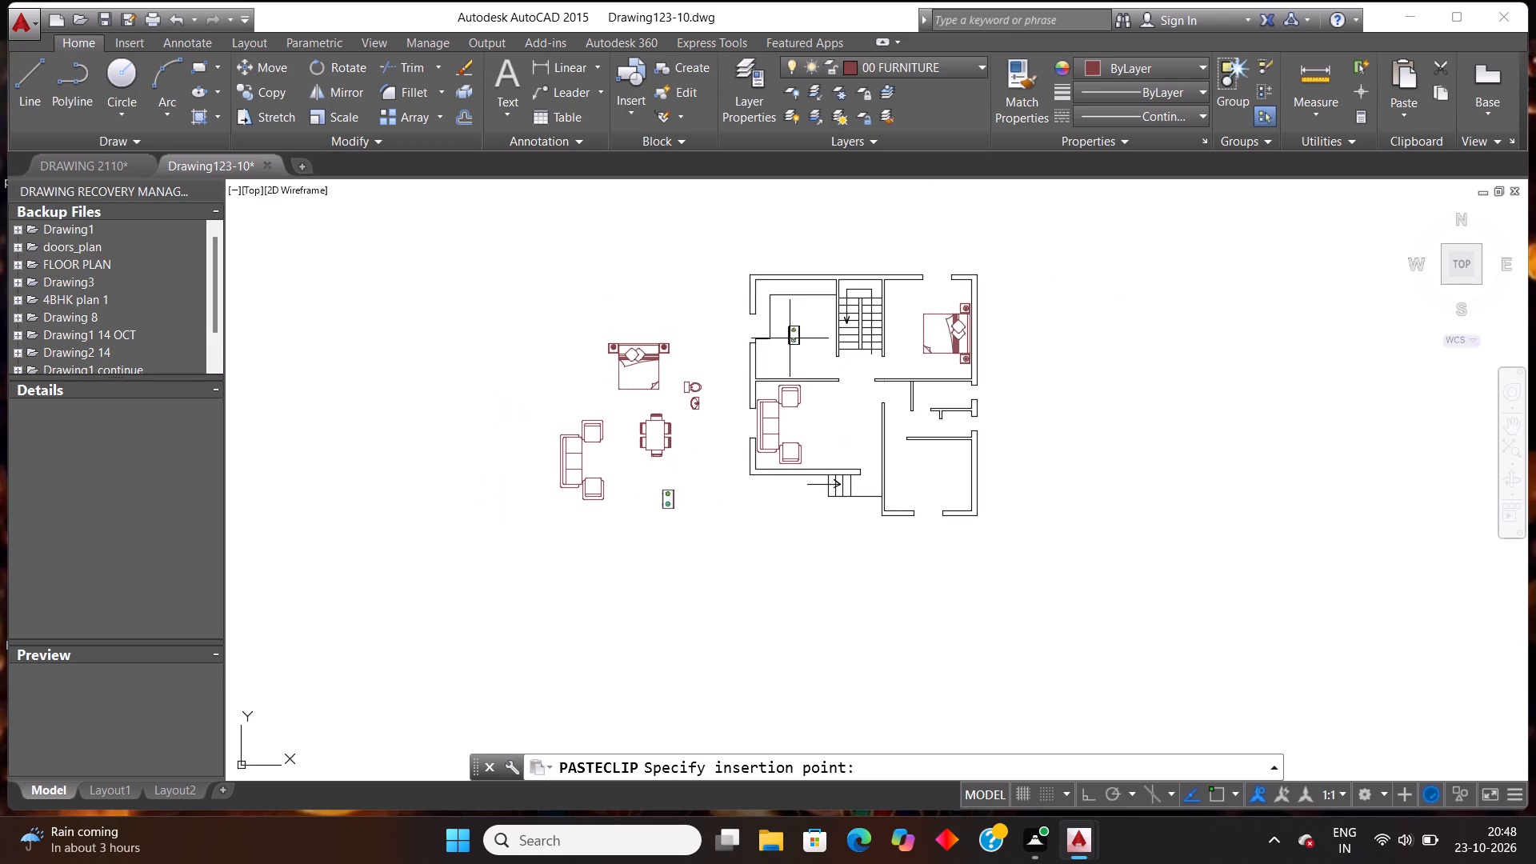
scroll(794, 315, up, 3)
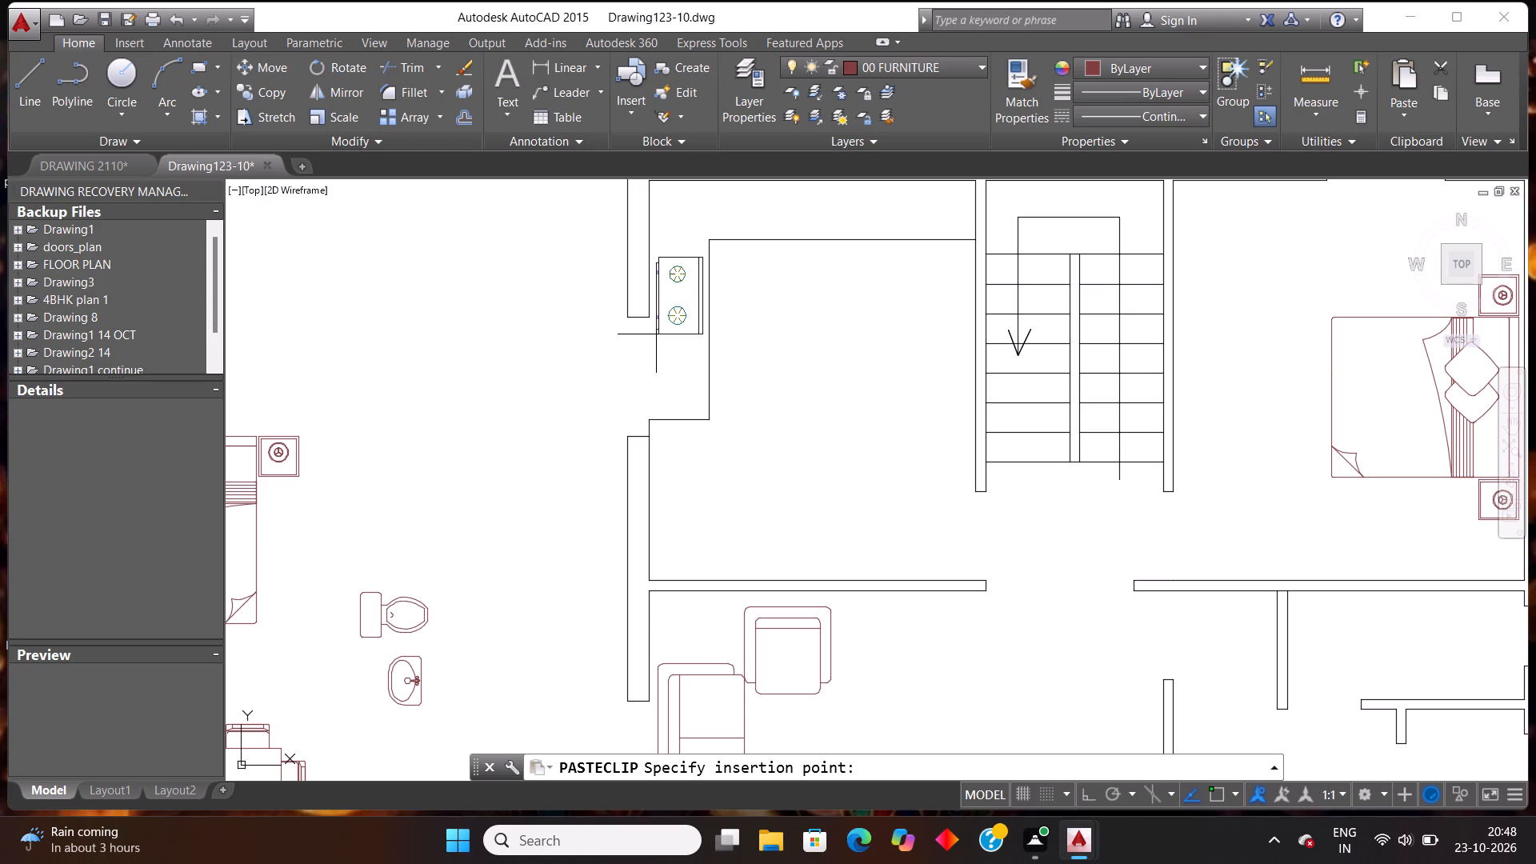
click(505, 368)
Rotate the pasted stove 180° about its upper right corner.
drag(561, 391, 546, 378)
click(467, 316)
key(r)
key(o)
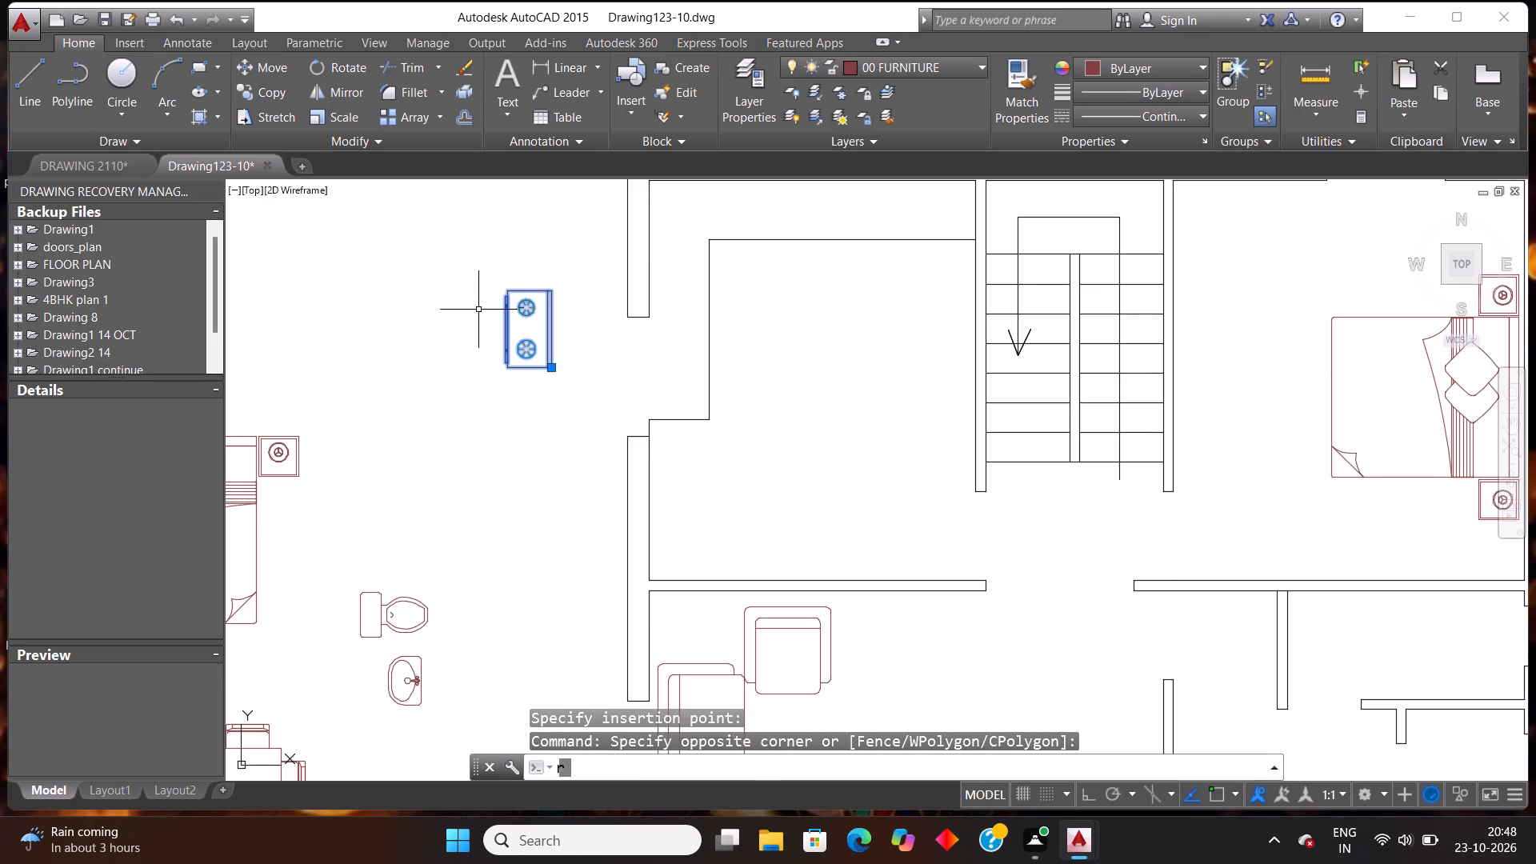
key(Return)
click(546, 289)
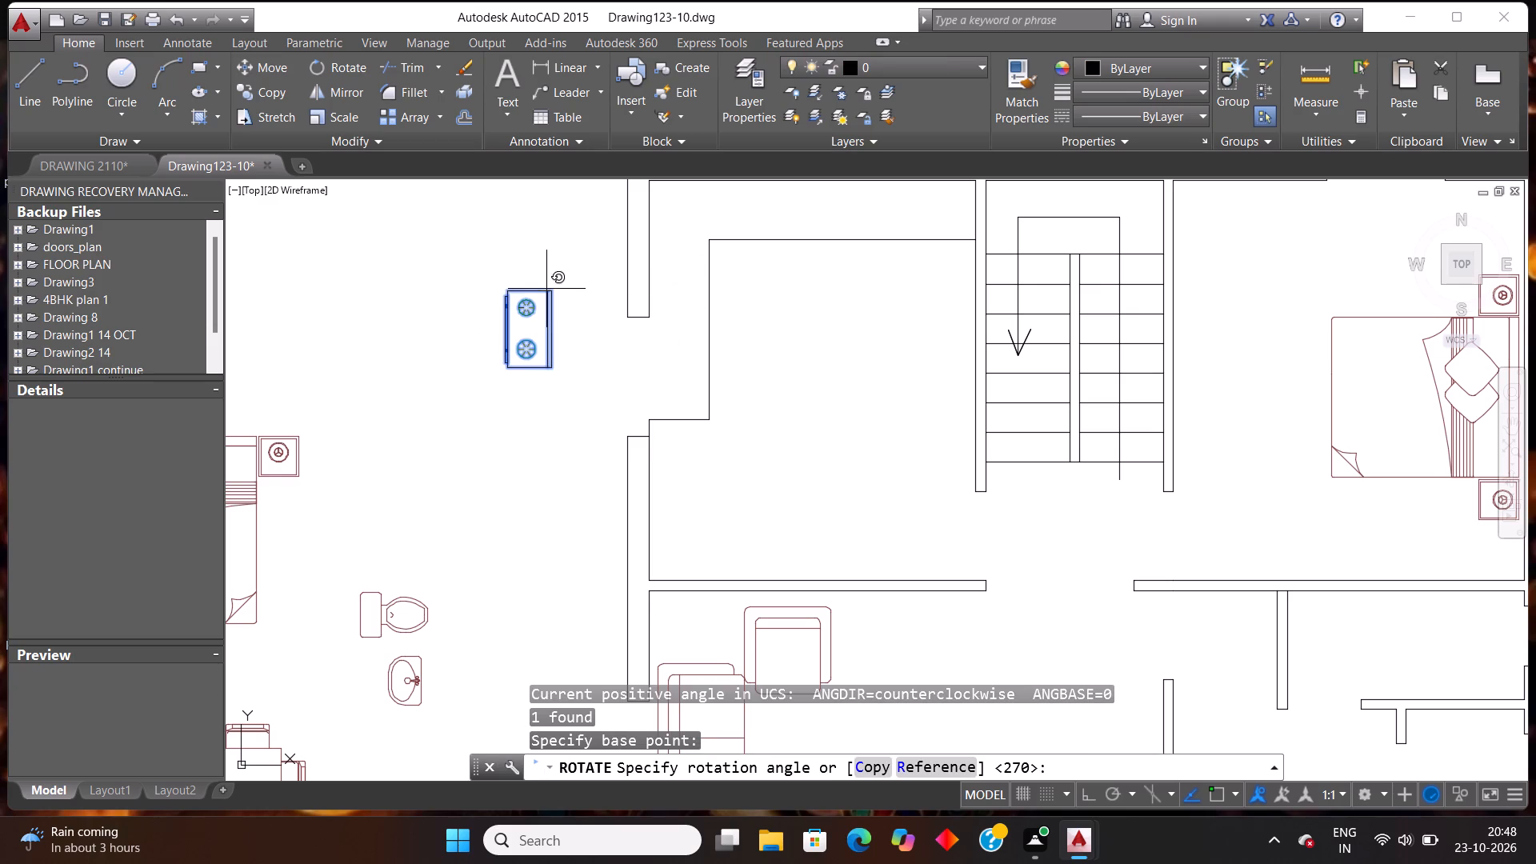
key(F8)
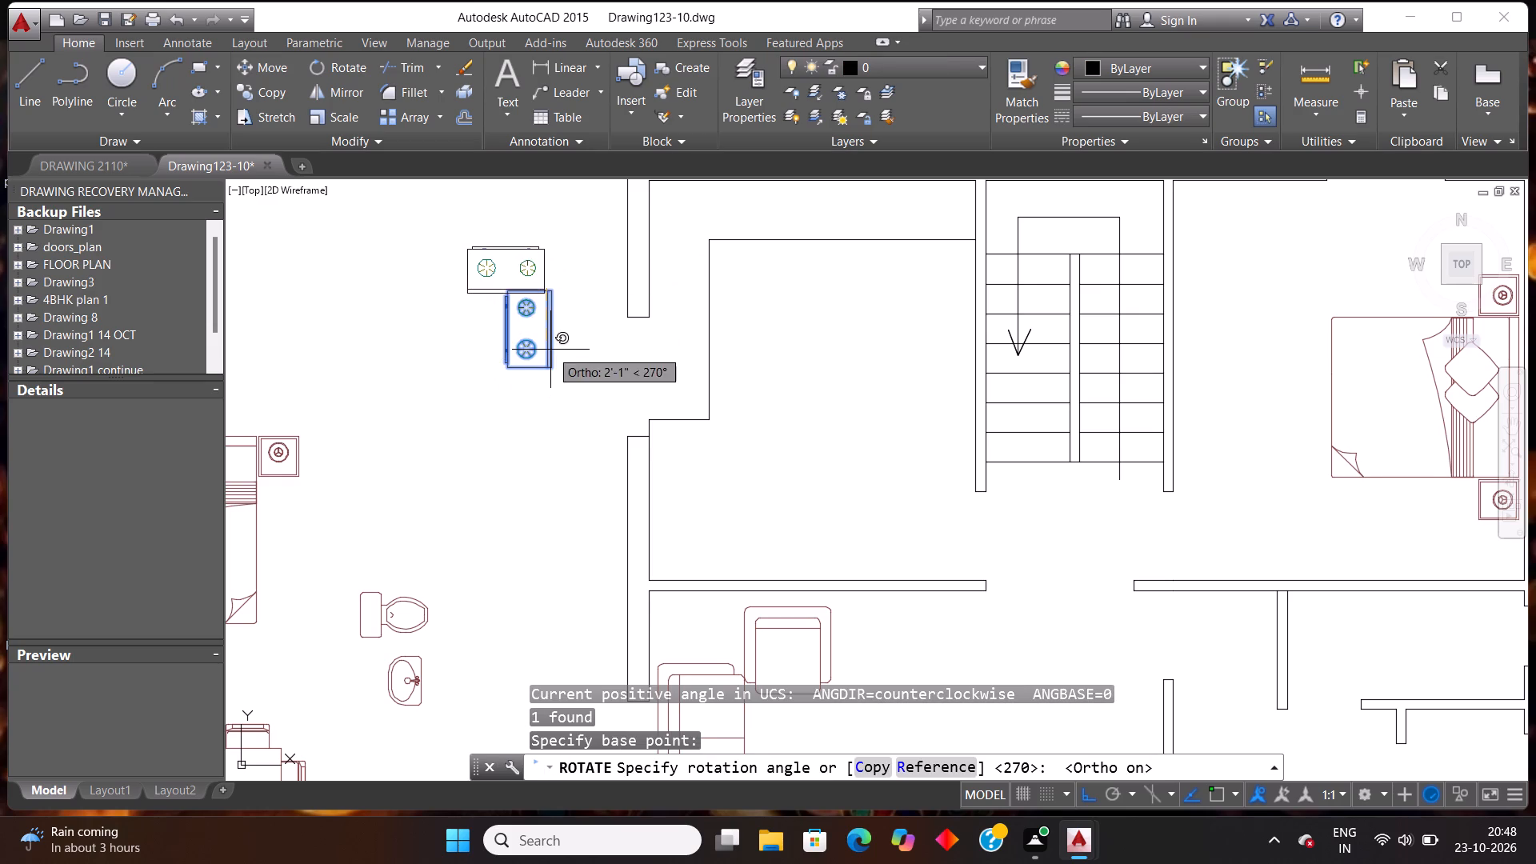
click(513, 318)
click(631, 328)
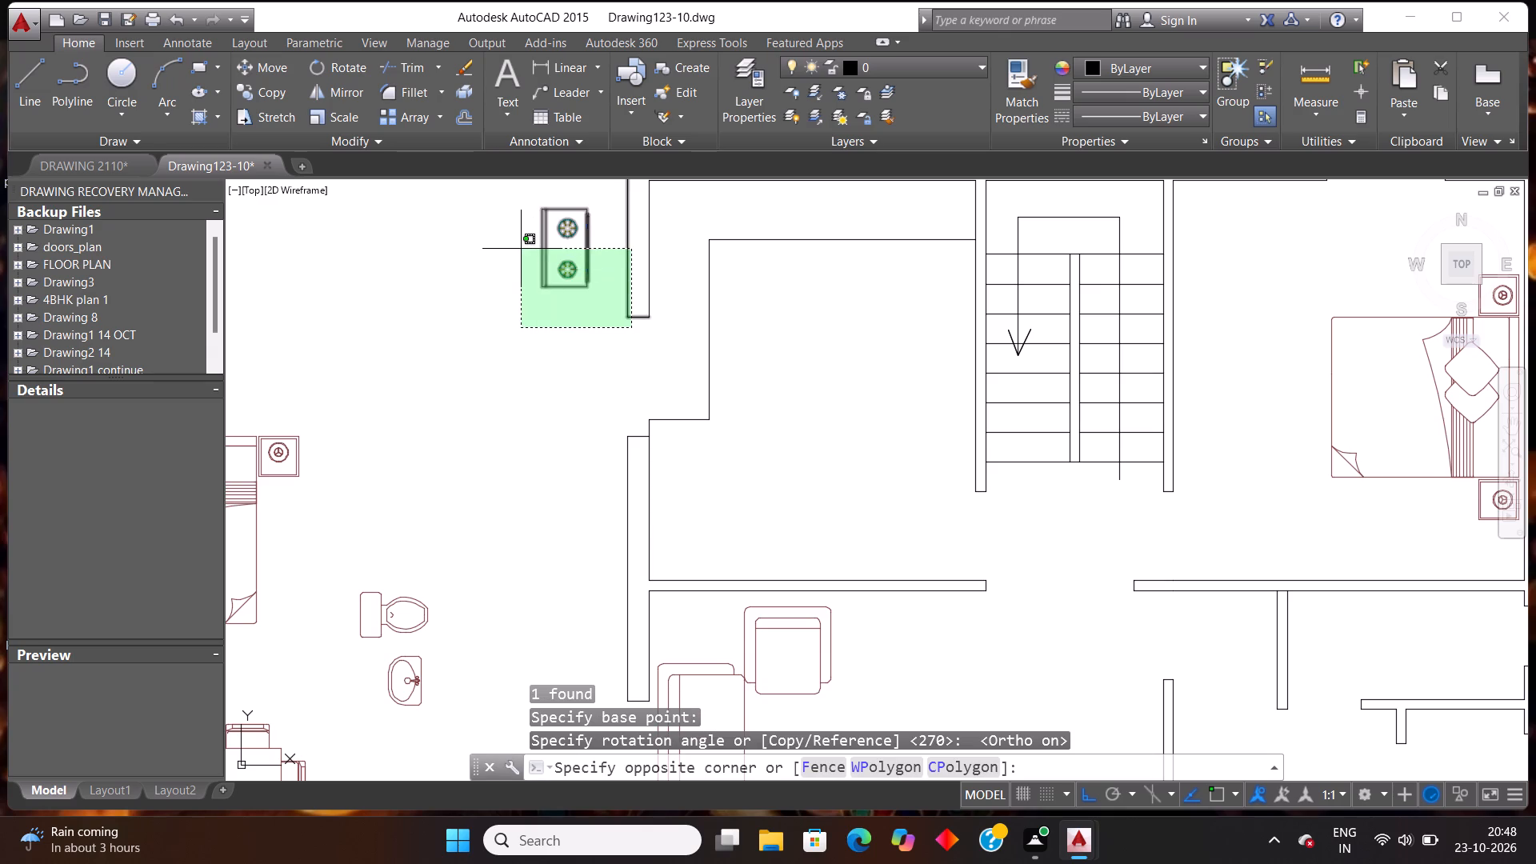
key(Escape)
Move the rotated stove onto the kitchen counter by the left wall, near the counter's upper inner corner.
drag(590, 358, 573, 326)
click(514, 242)
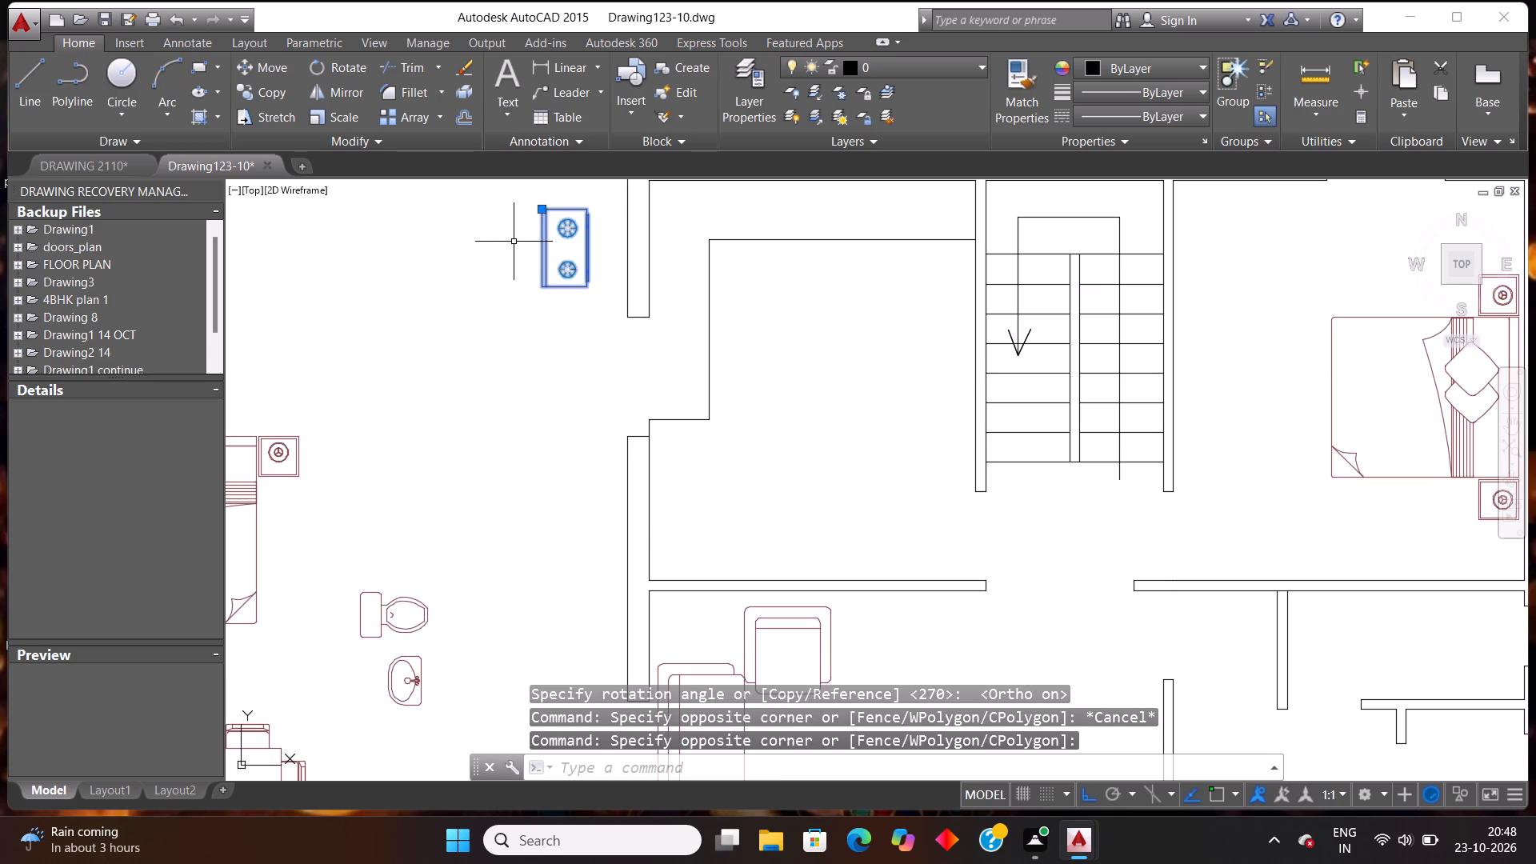
key(m)
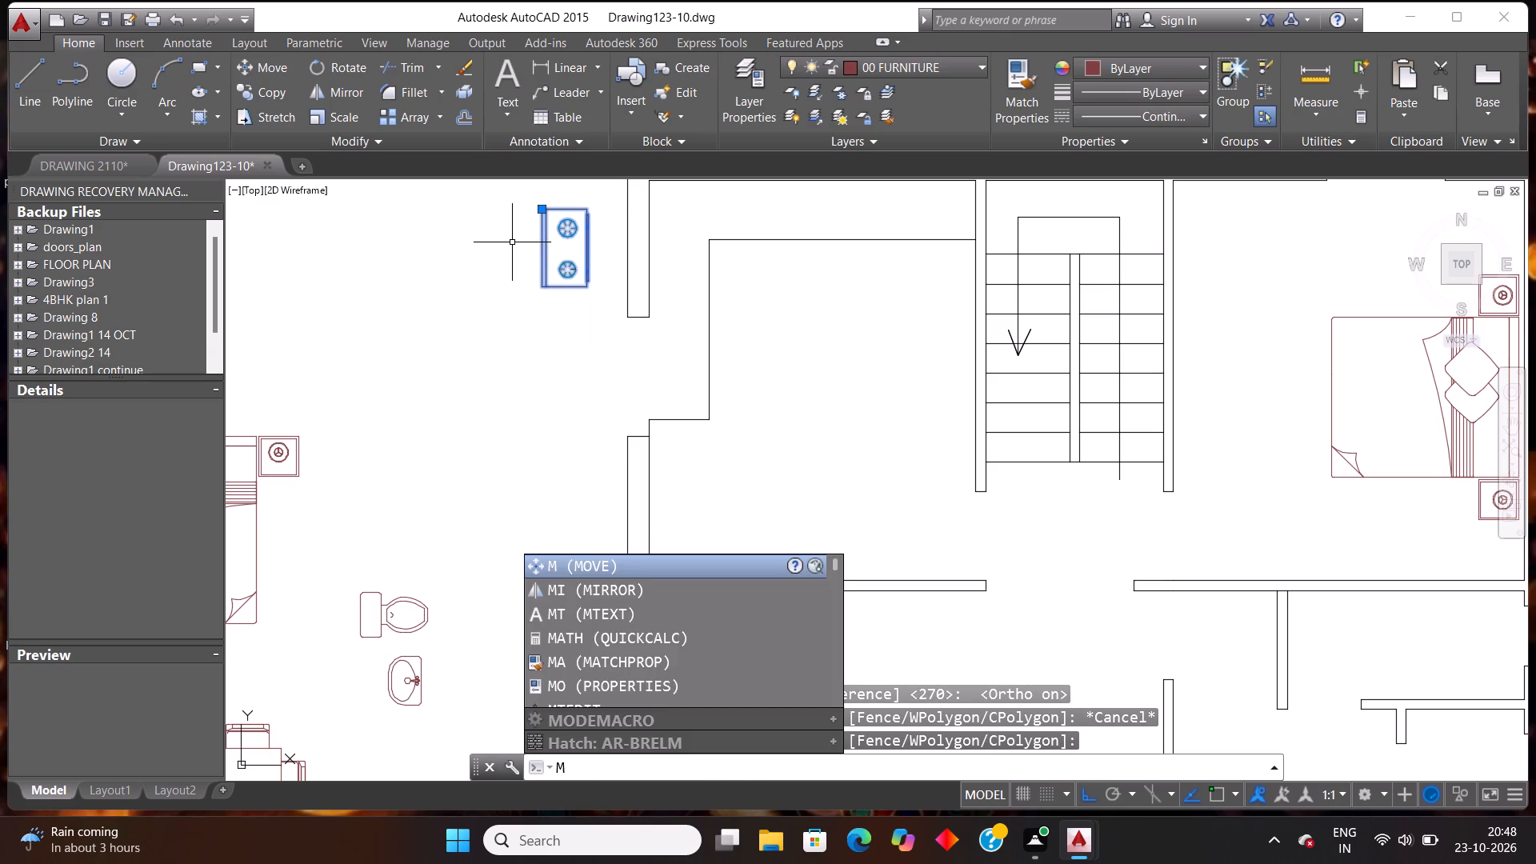
key(Return)
key(F8)
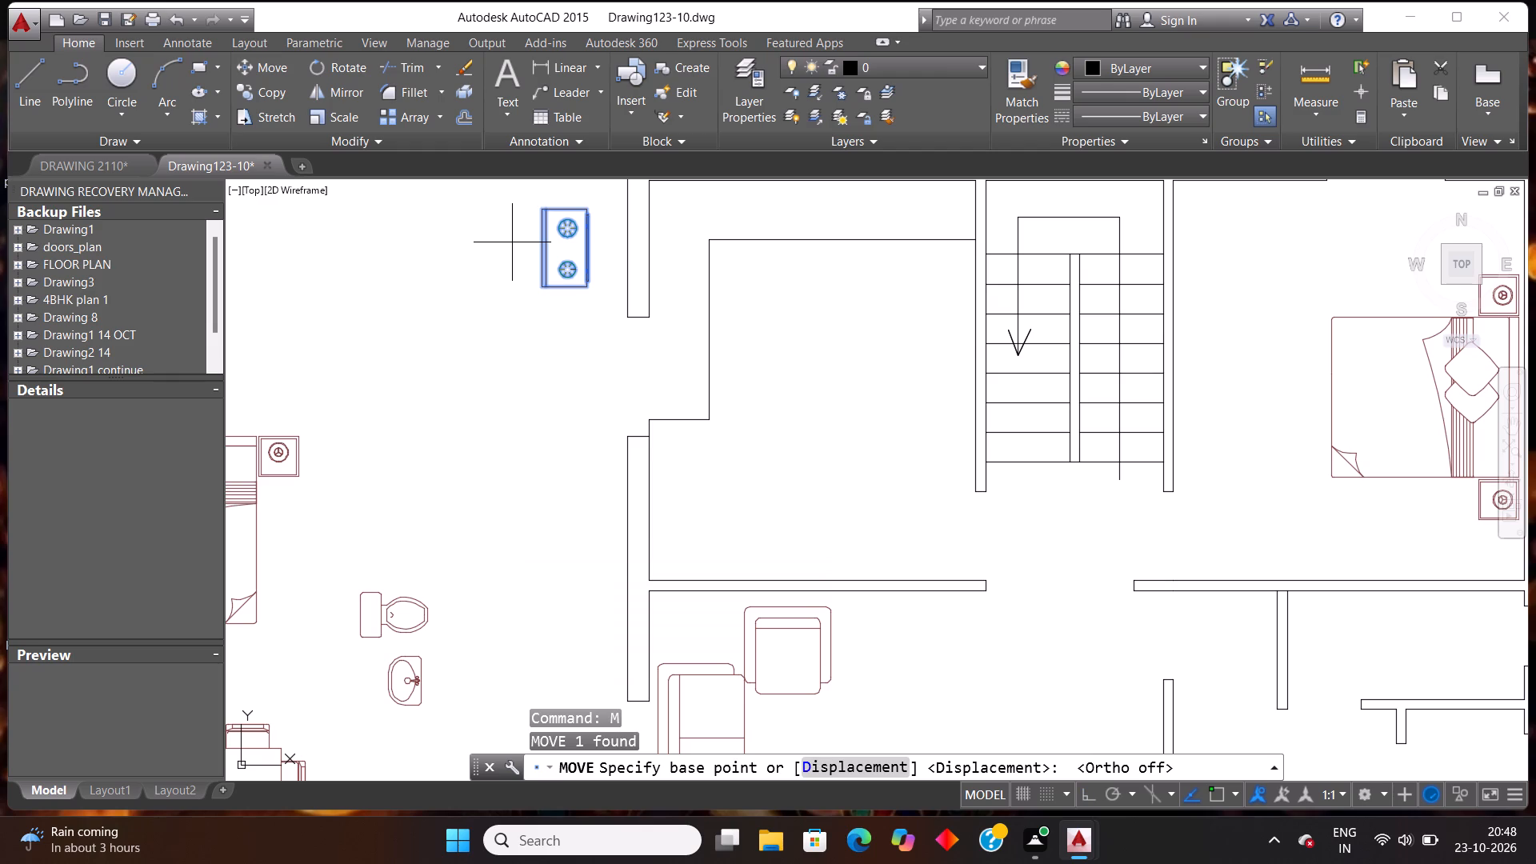
click(580, 223)
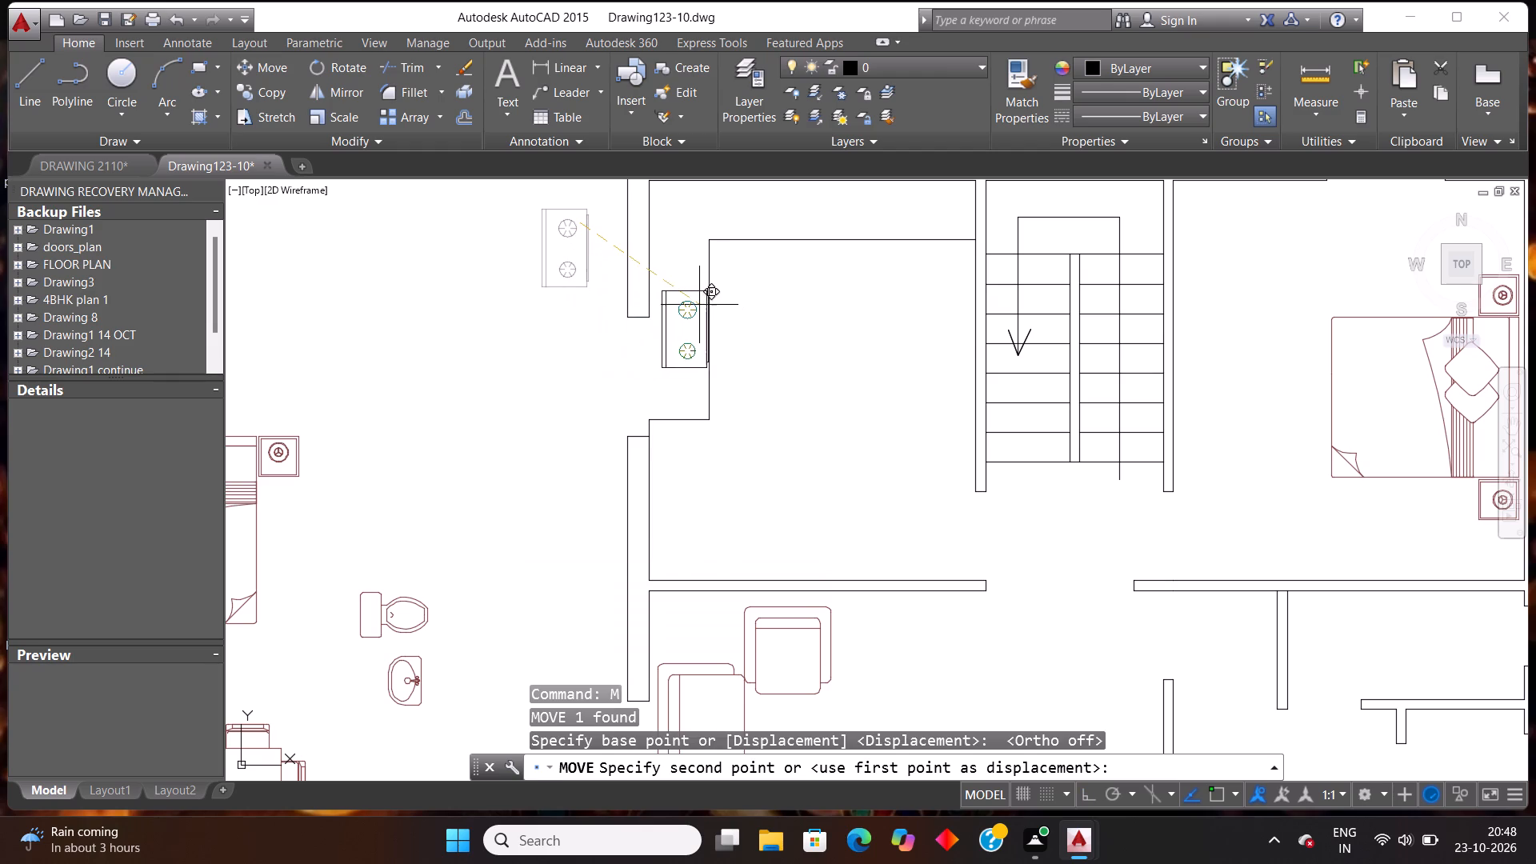
click(695, 311)
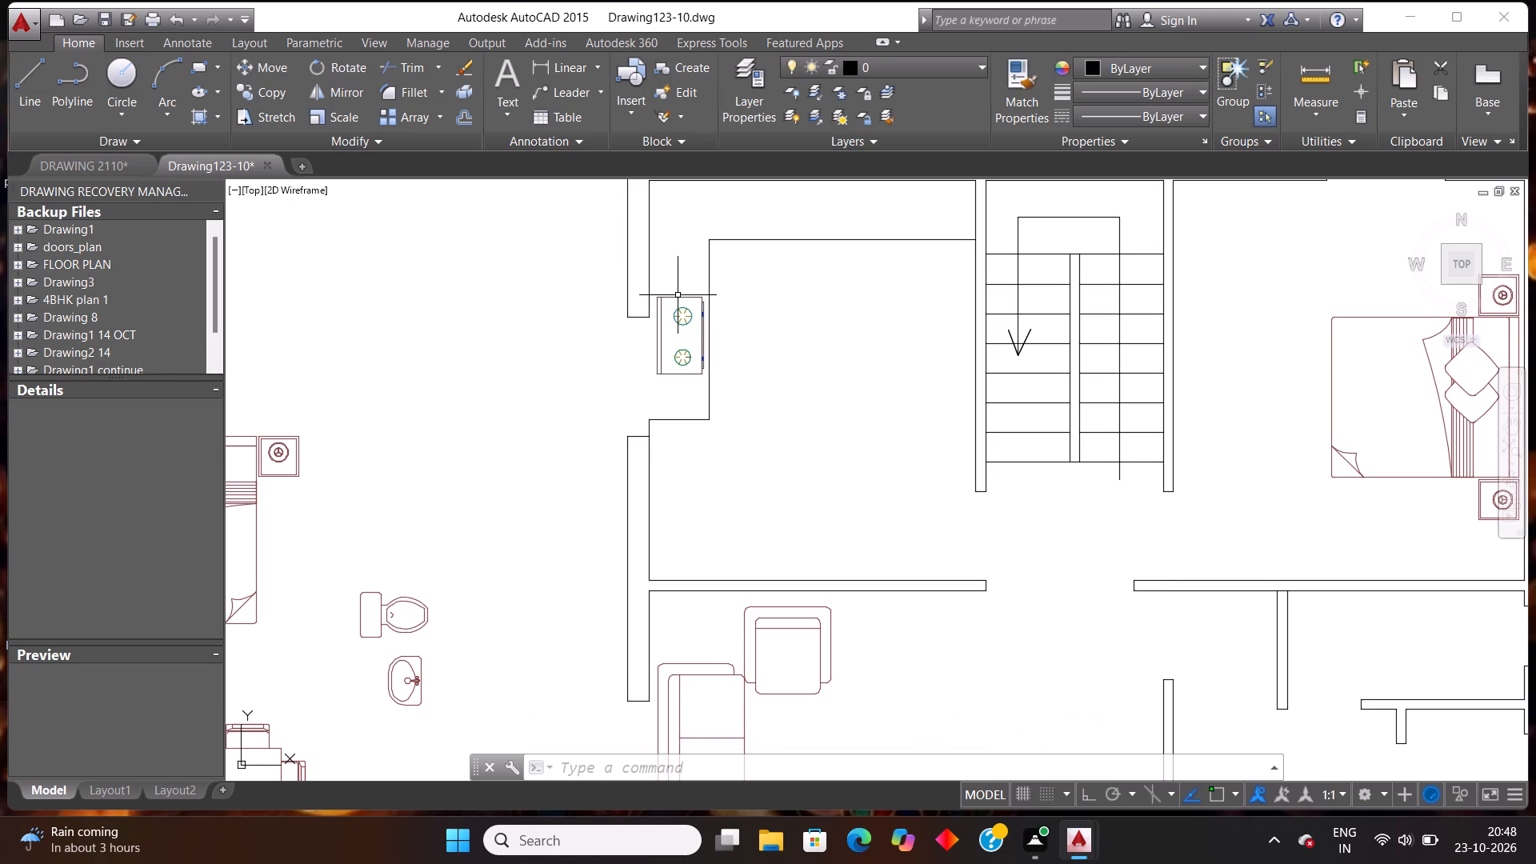
drag(677, 296, 676, 225)
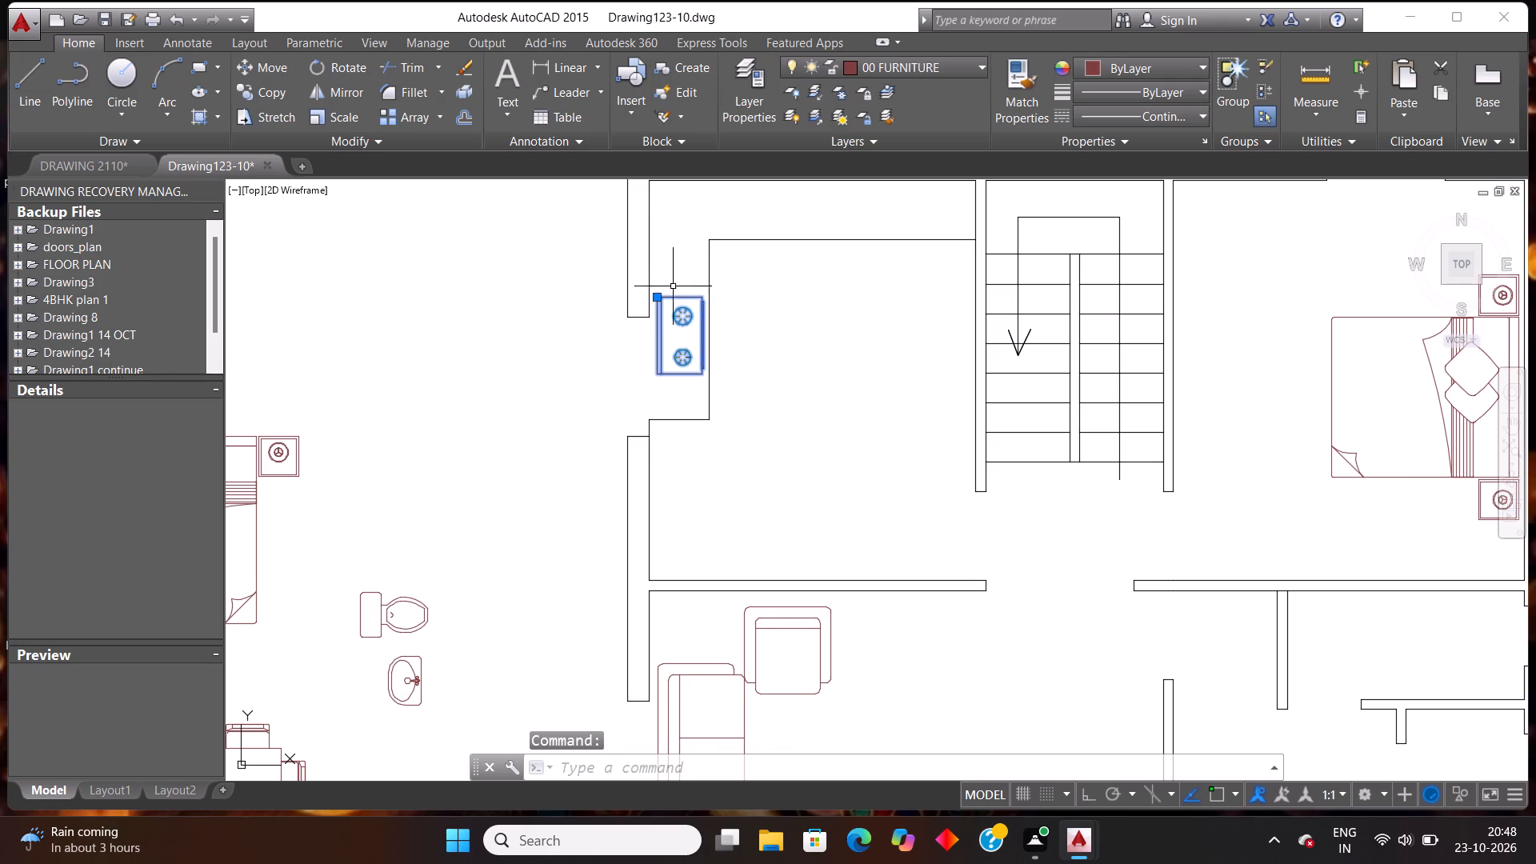
drag(681, 297, 677, 228)
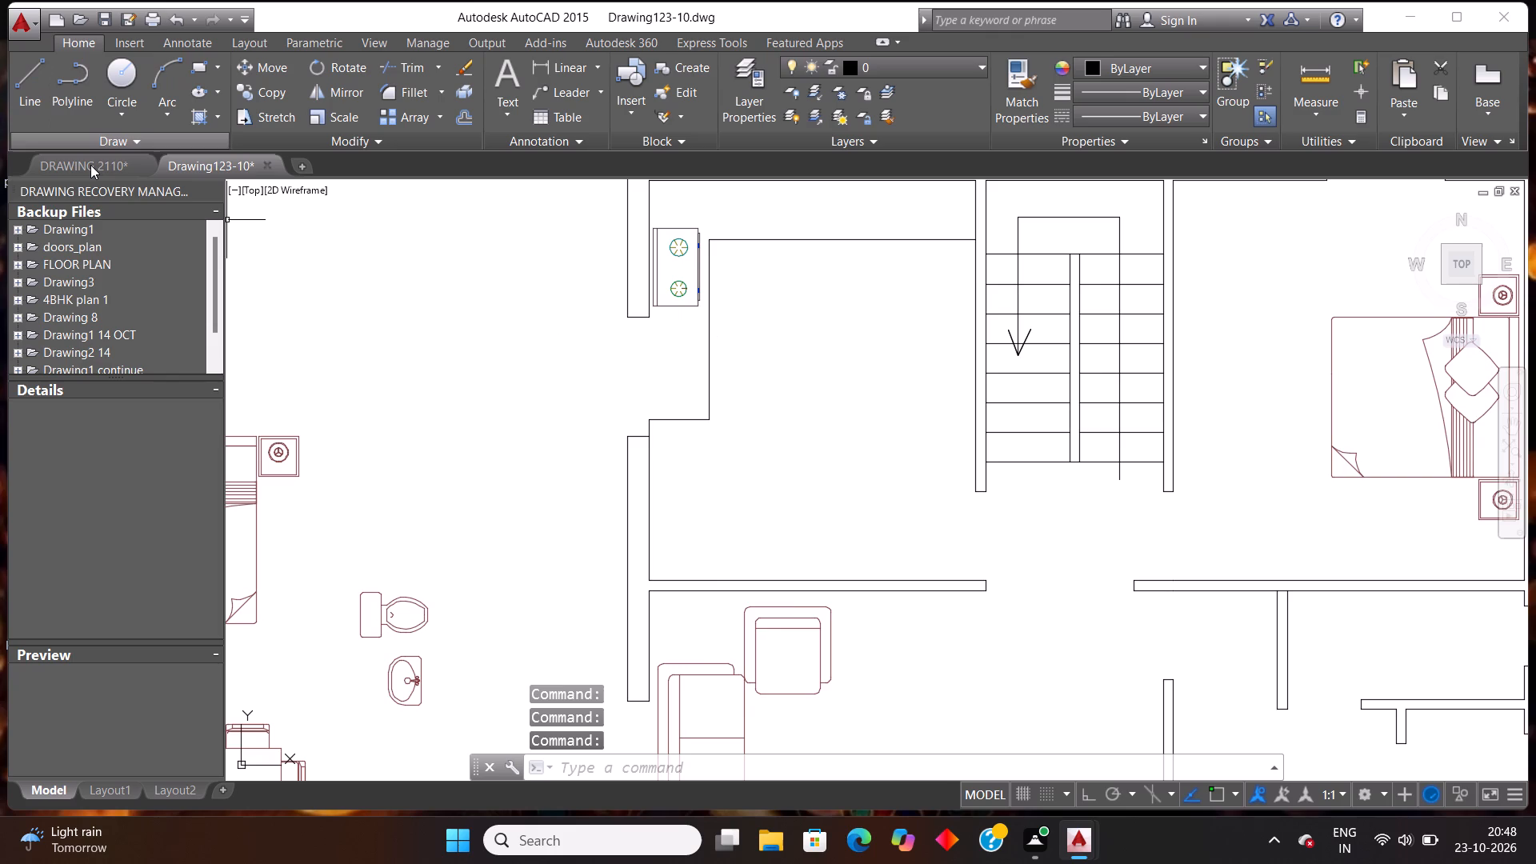
Copy the square lamp table above the drawing-room sofa in DRAWING 2110's right-hand plan and paste it onto Drawing123-10's kitchen counter below the stove.
click(90, 165)
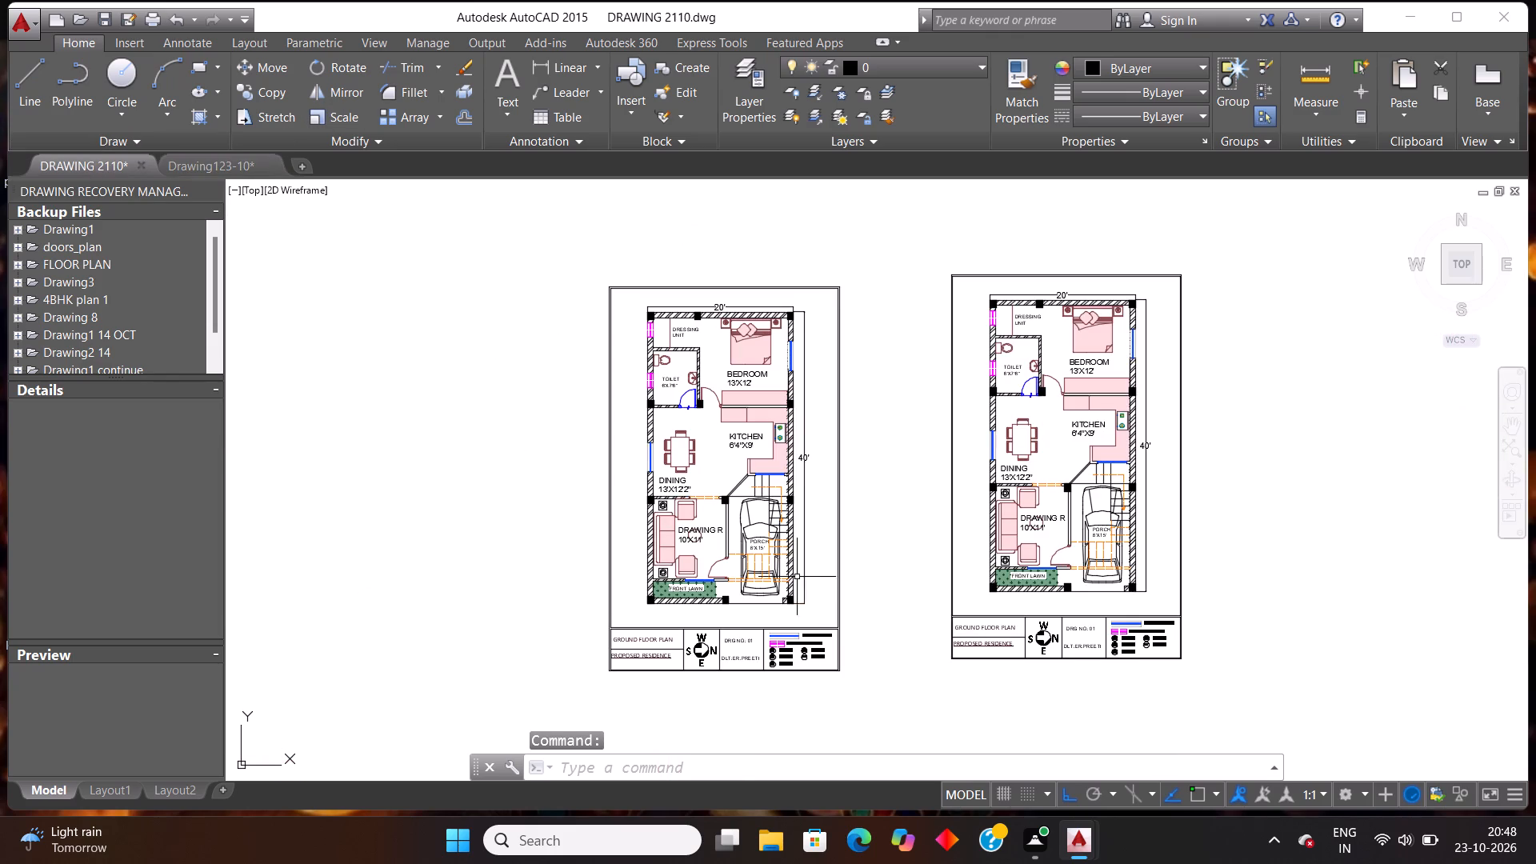
scroll(1006, 374, down, 1)
scroll(1077, 346, up, 1)
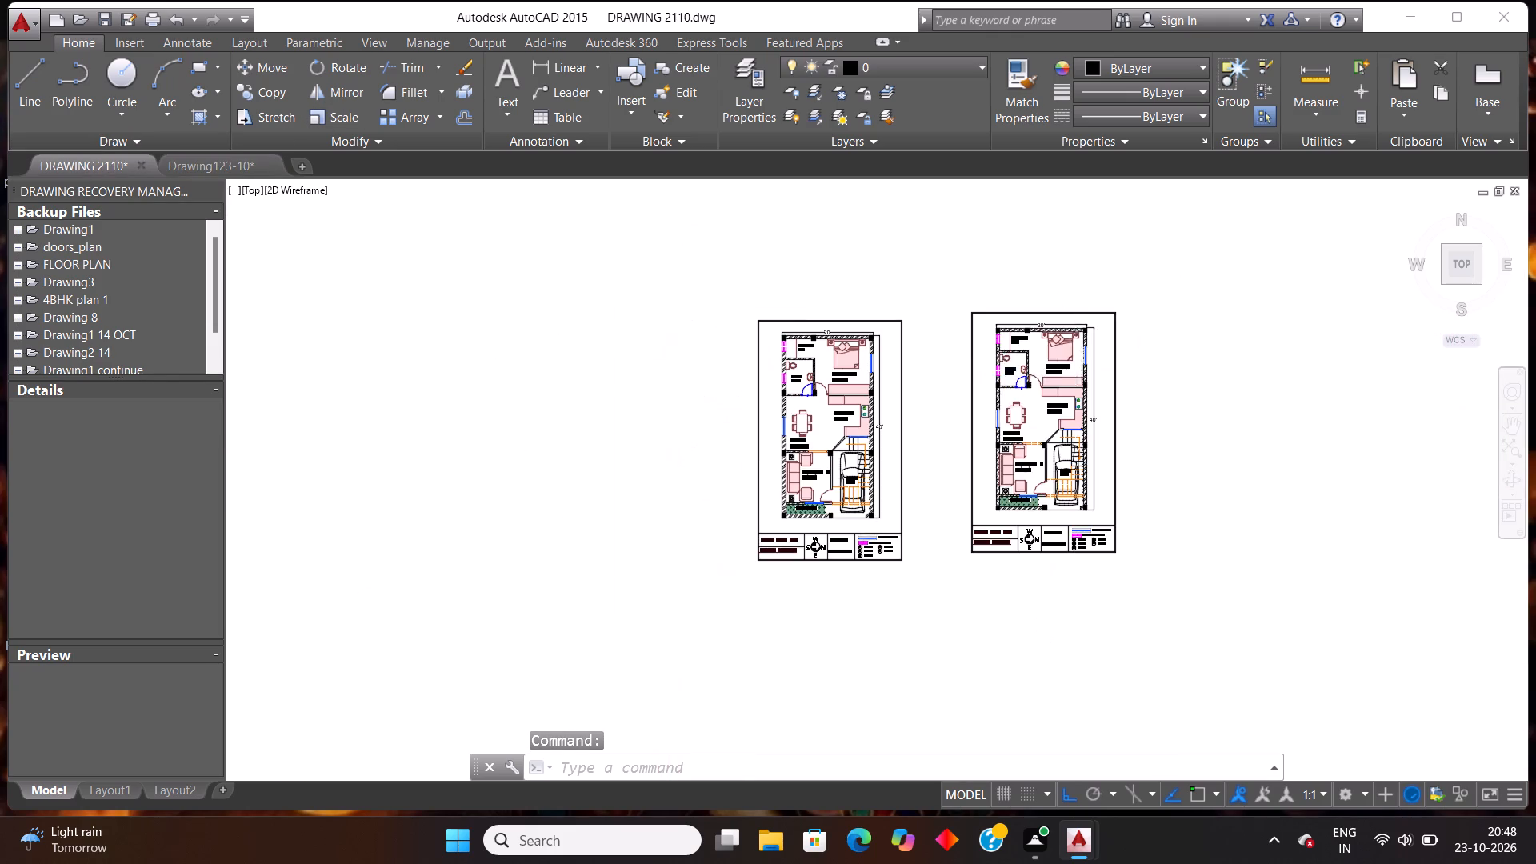
scroll(1002, 416, up, 1)
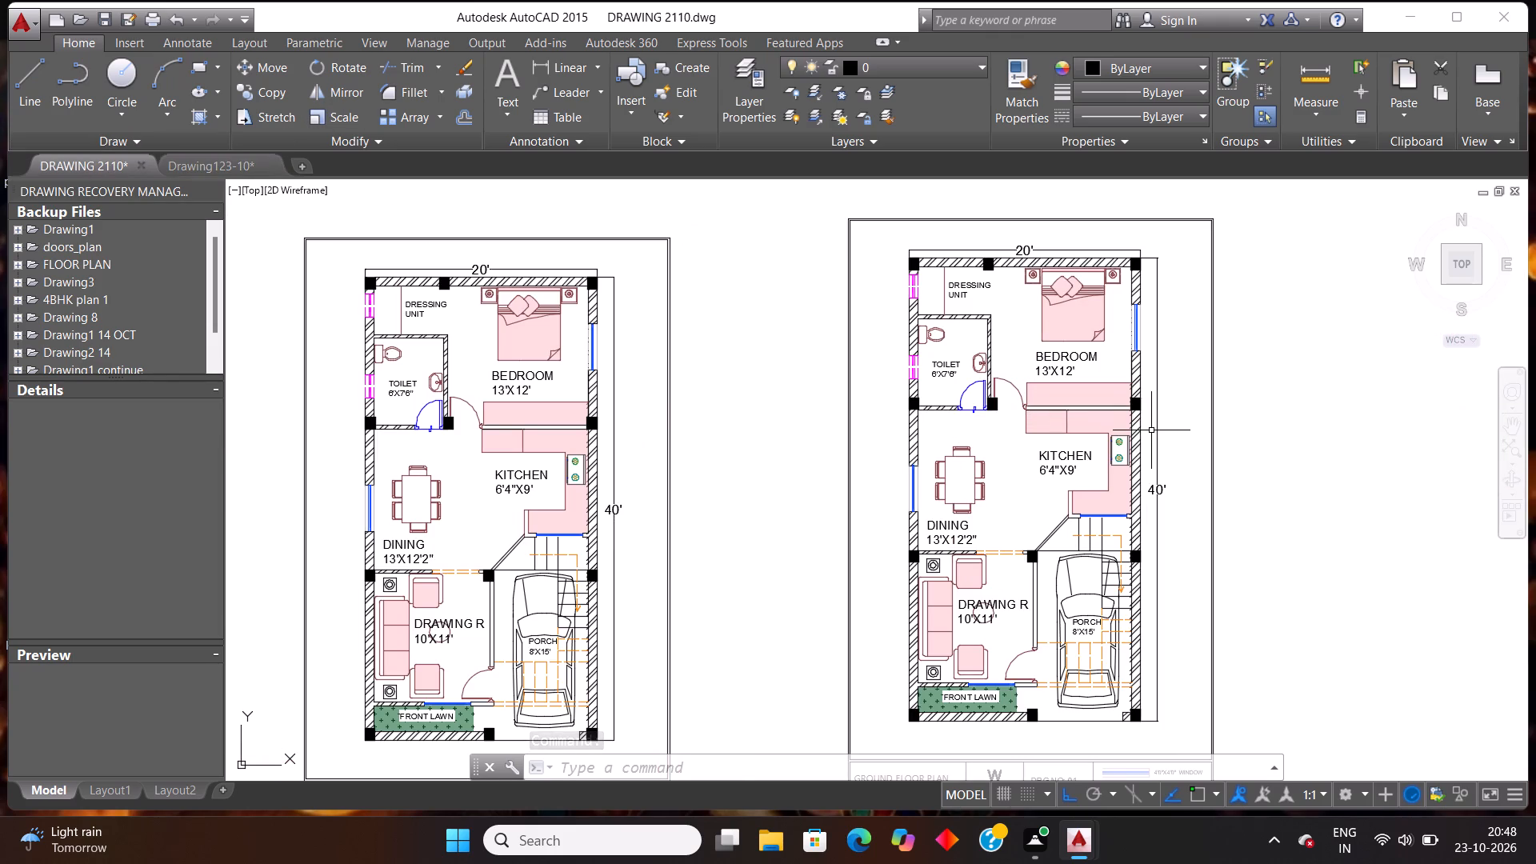
scroll(1100, 435, up, 1)
scroll(1007, 399, down, 1)
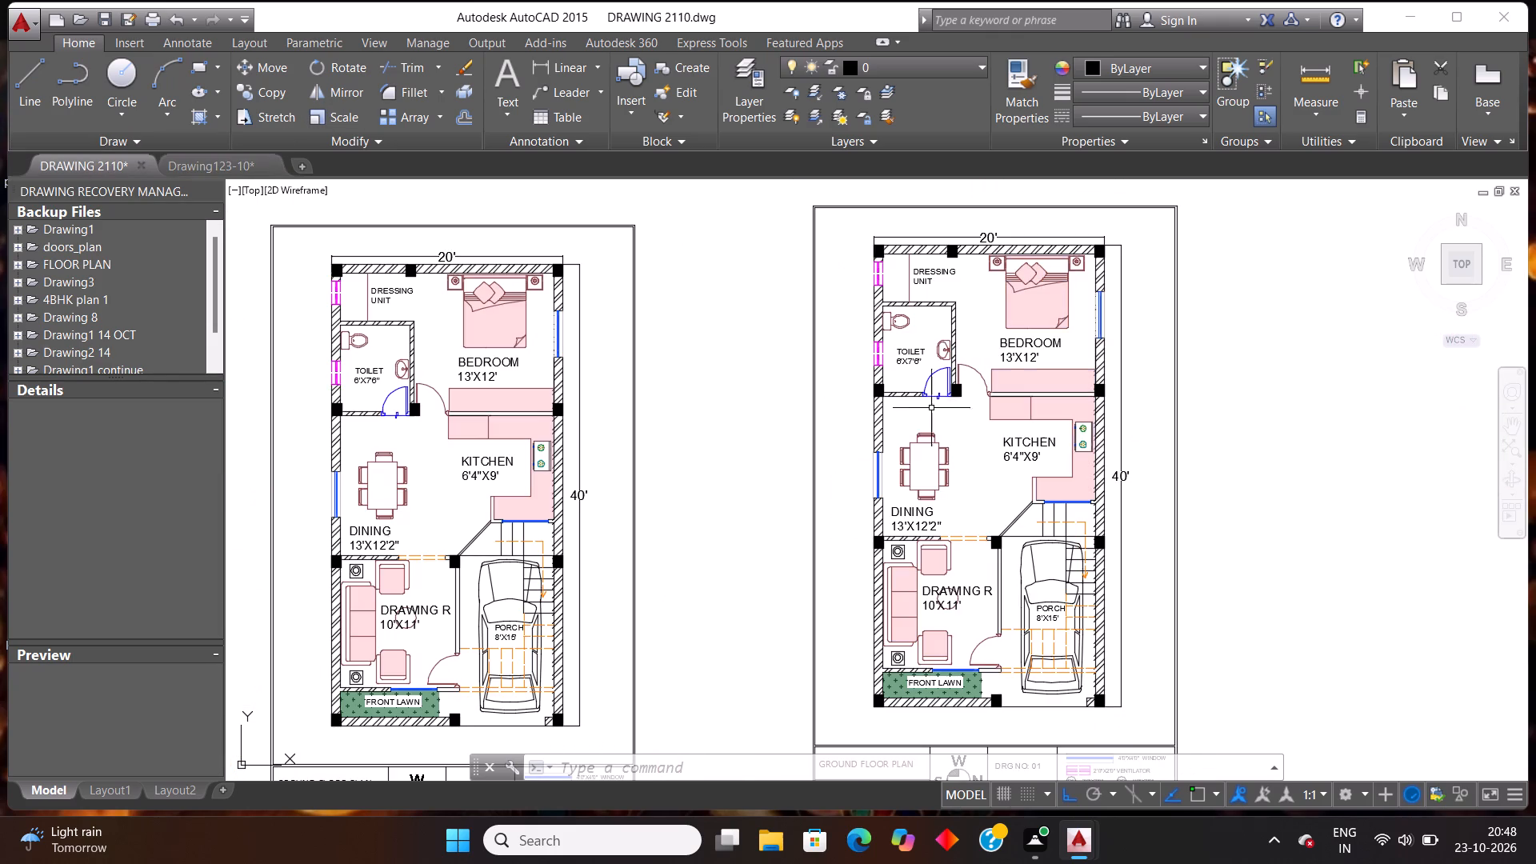
scroll(919, 627, up, 2)
scroll(865, 466, up, 1)
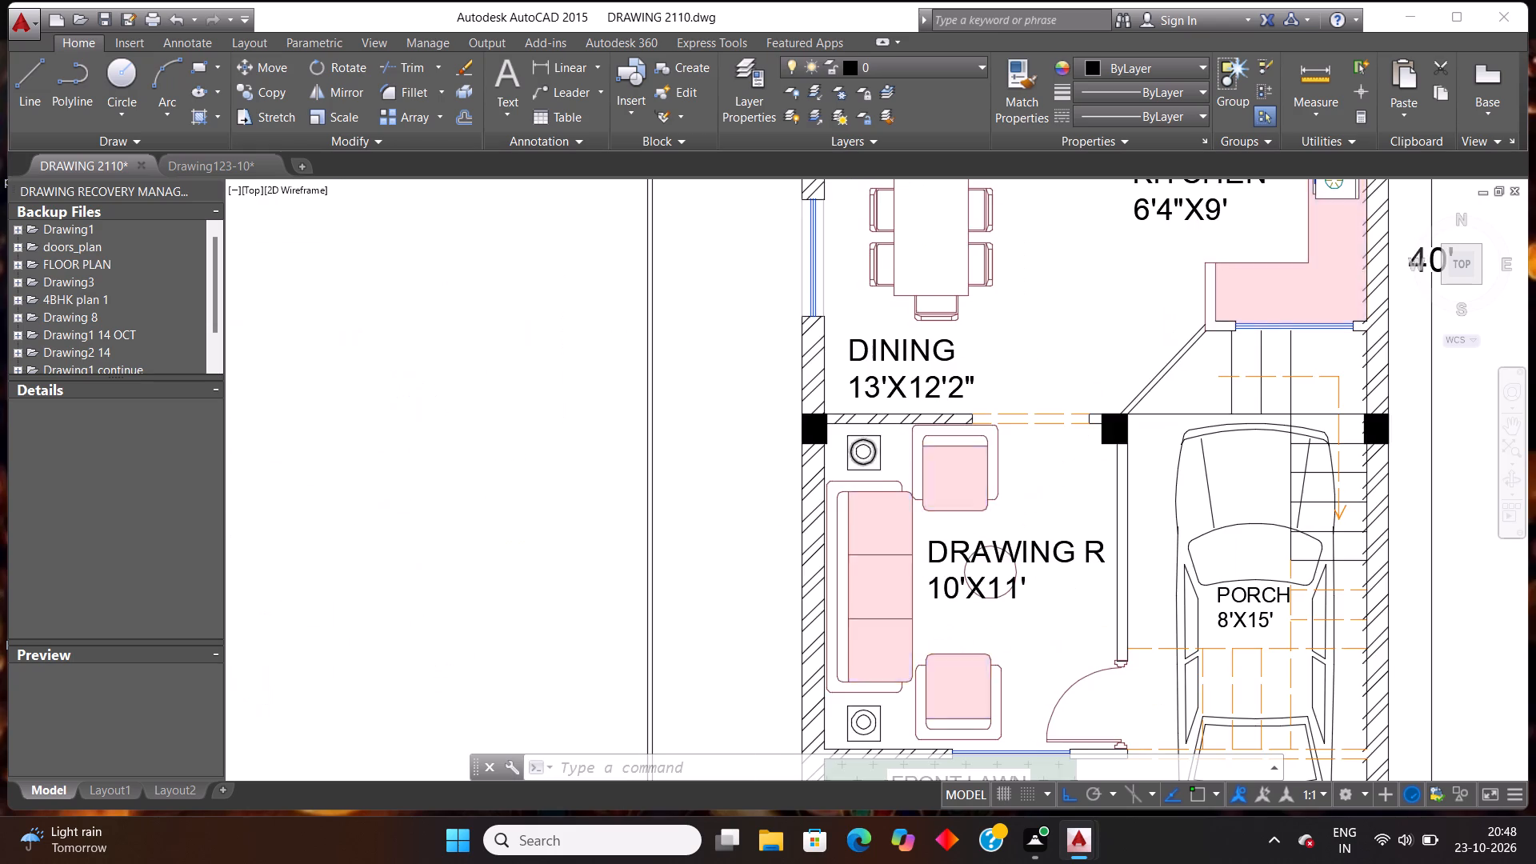
click(900, 460)
click(841, 424)
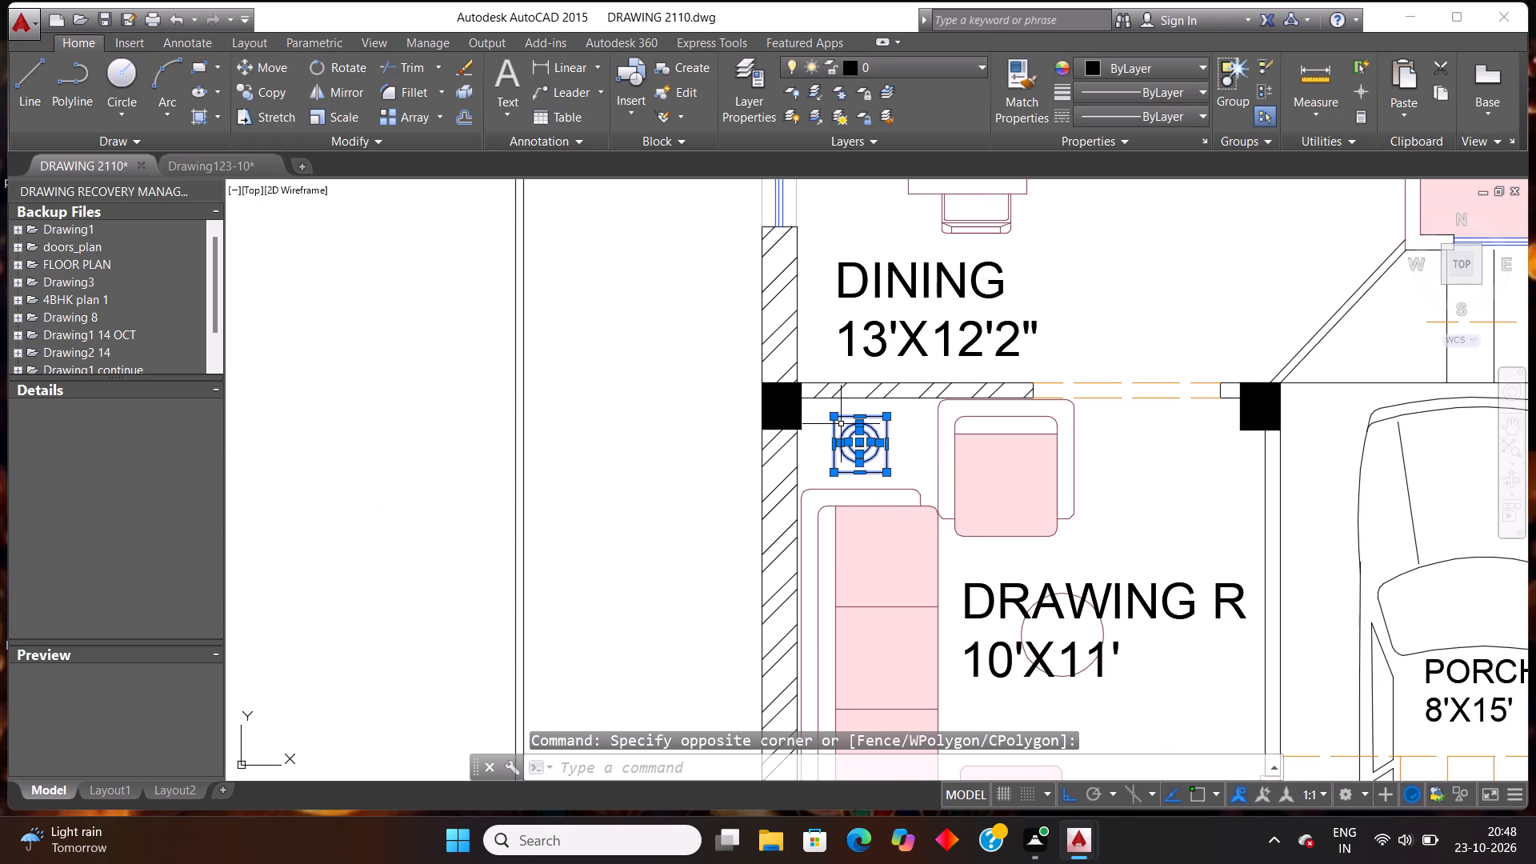
key(ctrl+c)
click(210, 157)
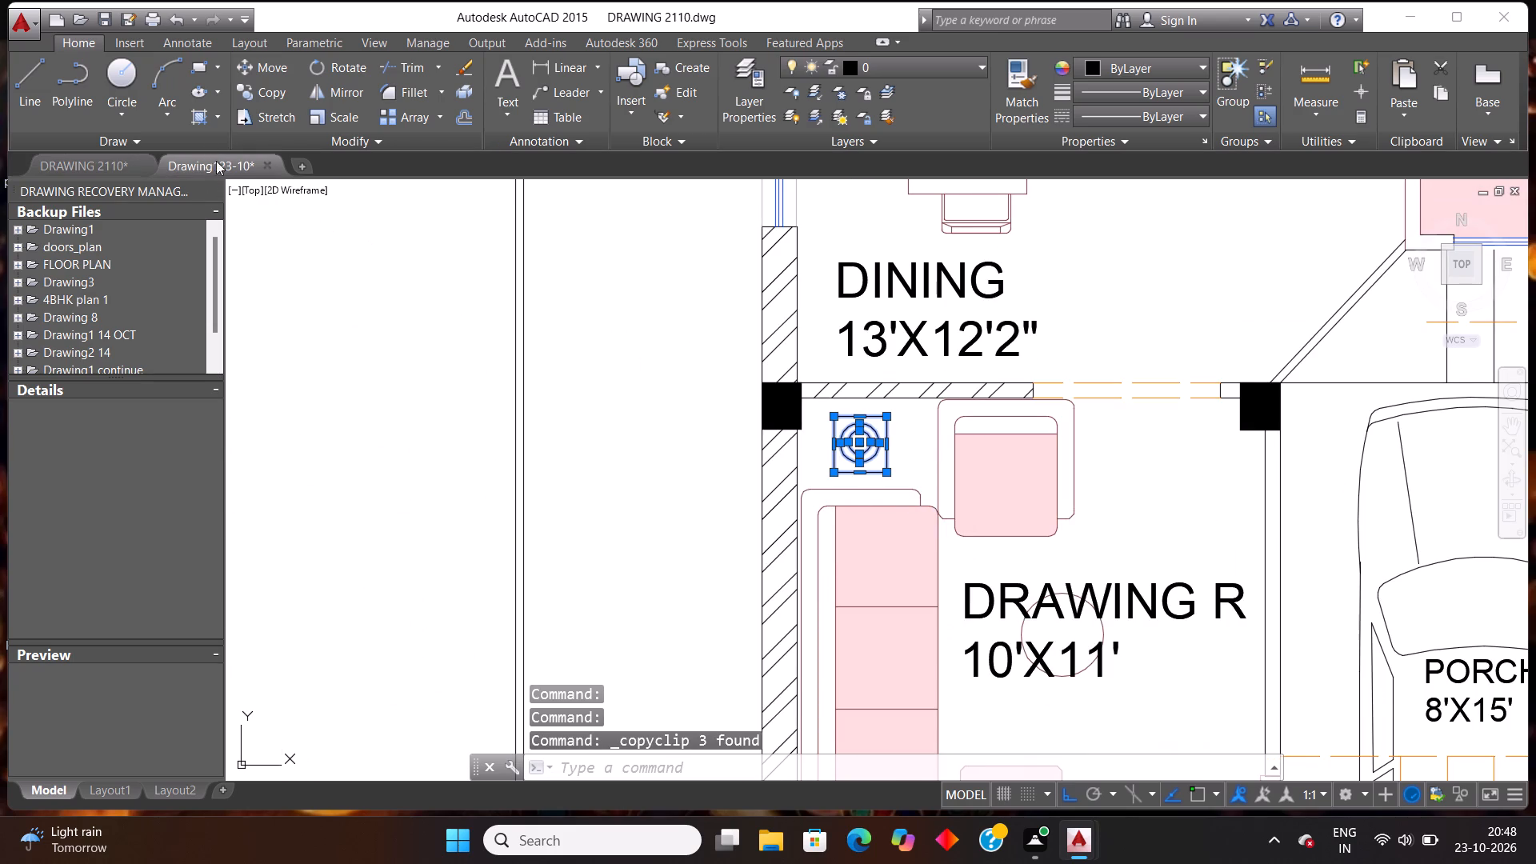
key(ctrl+v)
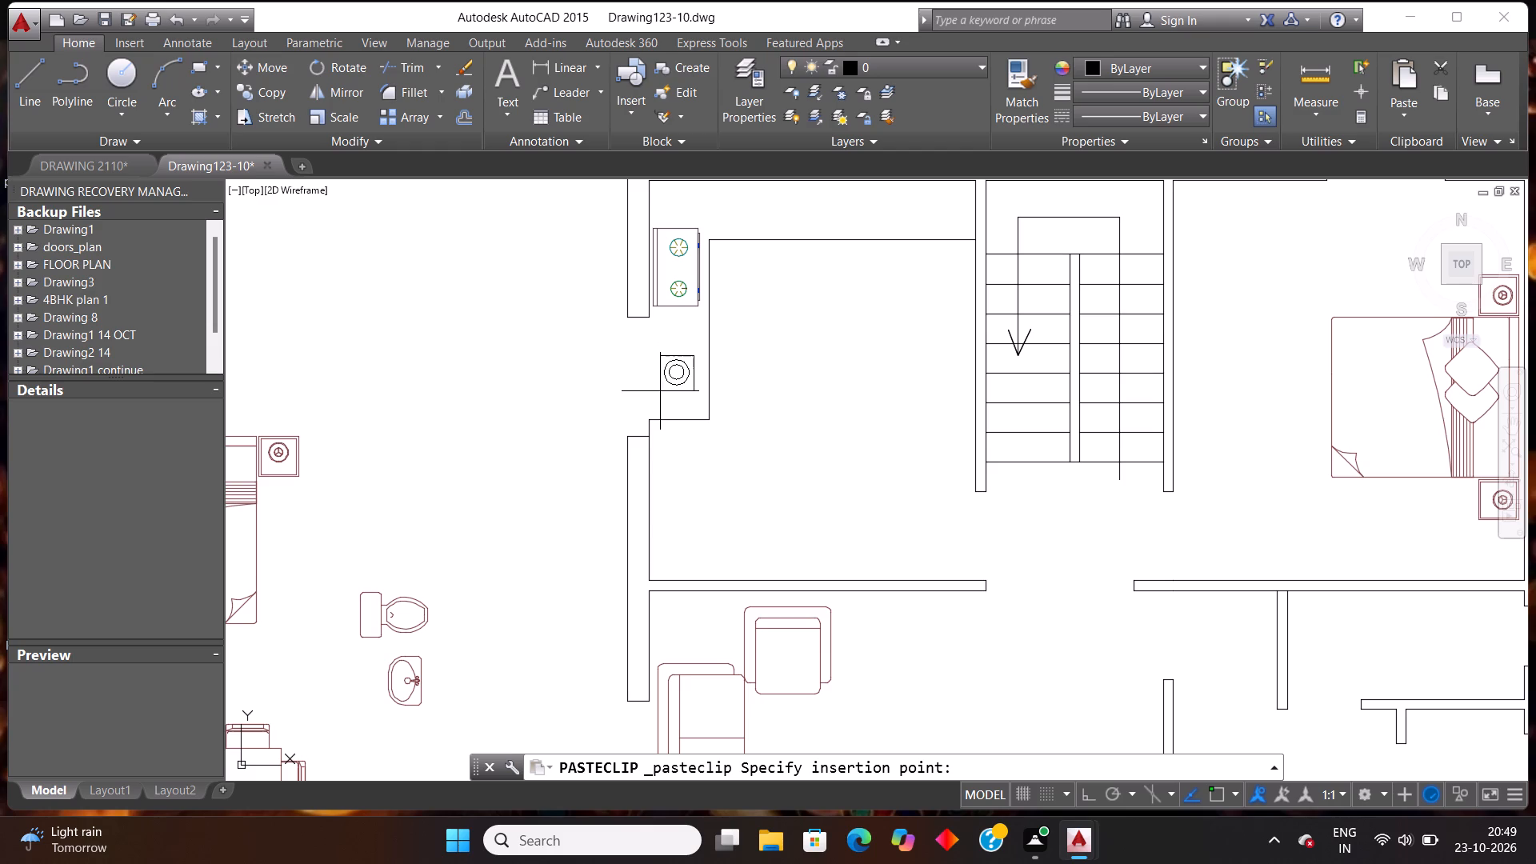
click(664, 378)
scroll(720, 370, down, 1)
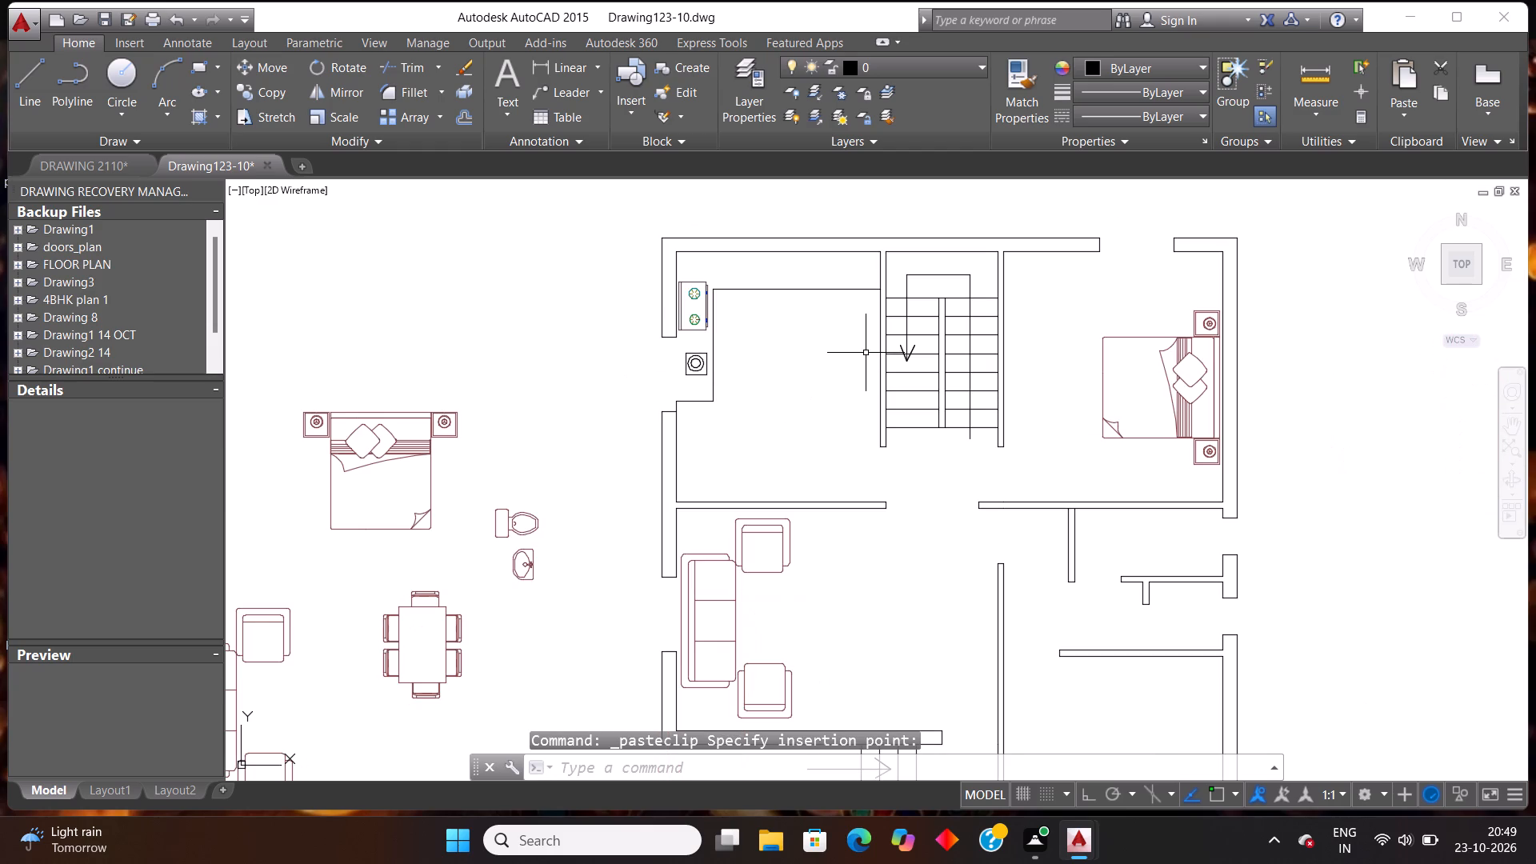
scroll(866, 330, down, 1)
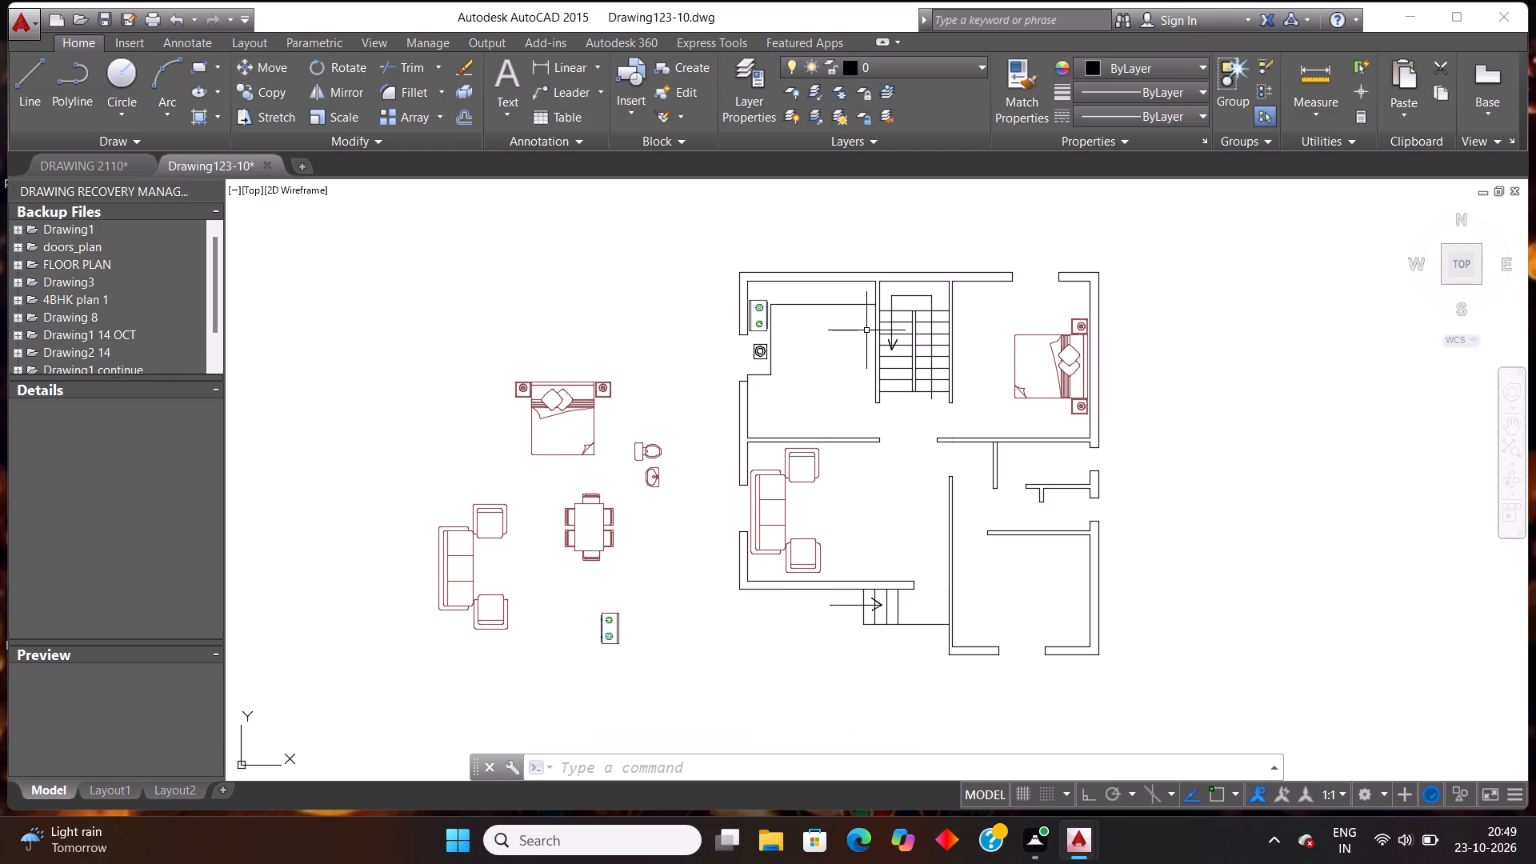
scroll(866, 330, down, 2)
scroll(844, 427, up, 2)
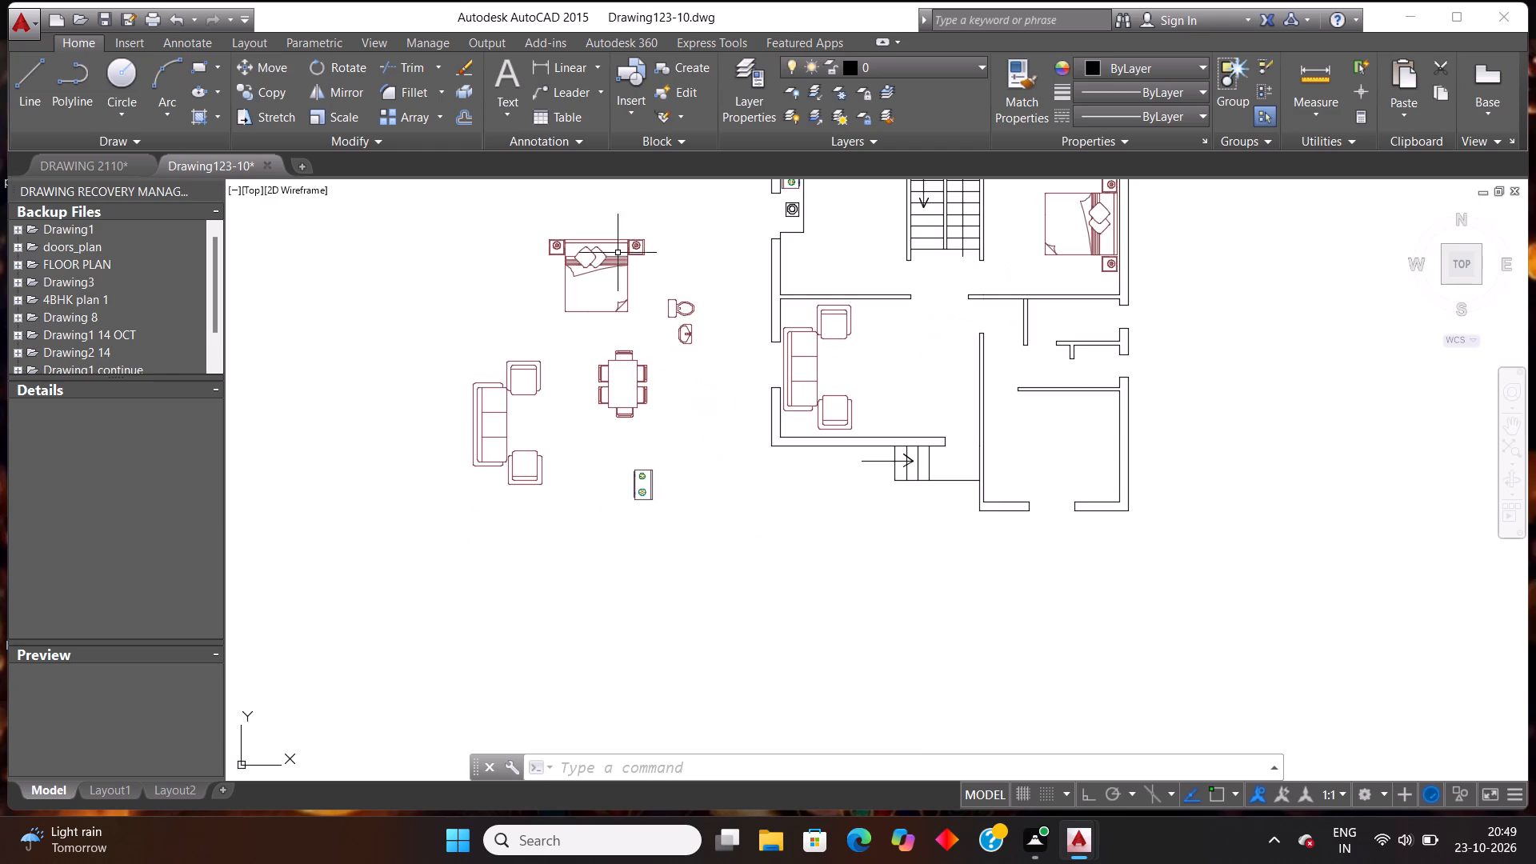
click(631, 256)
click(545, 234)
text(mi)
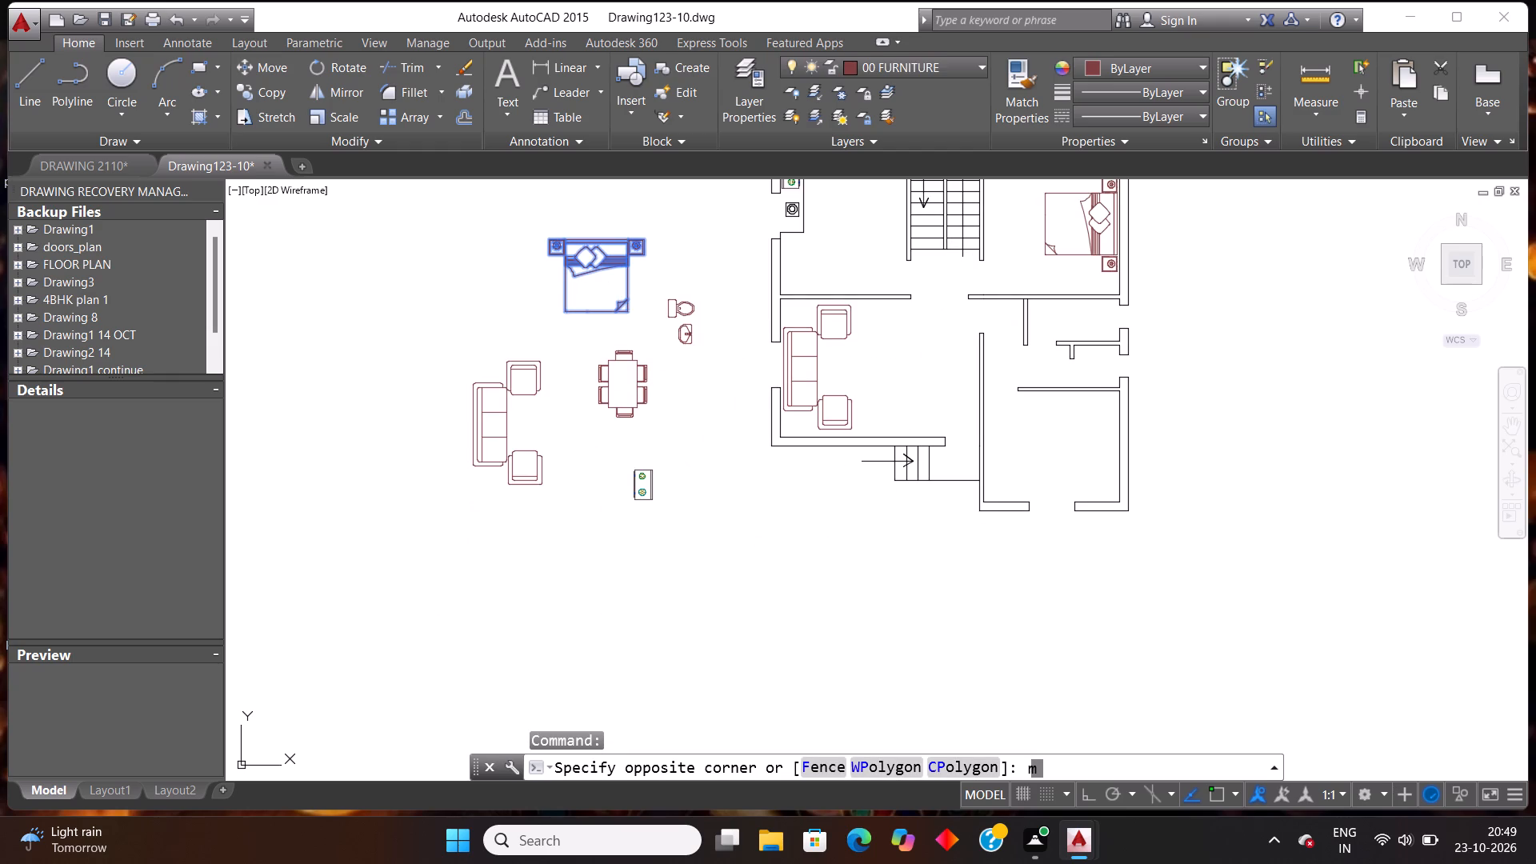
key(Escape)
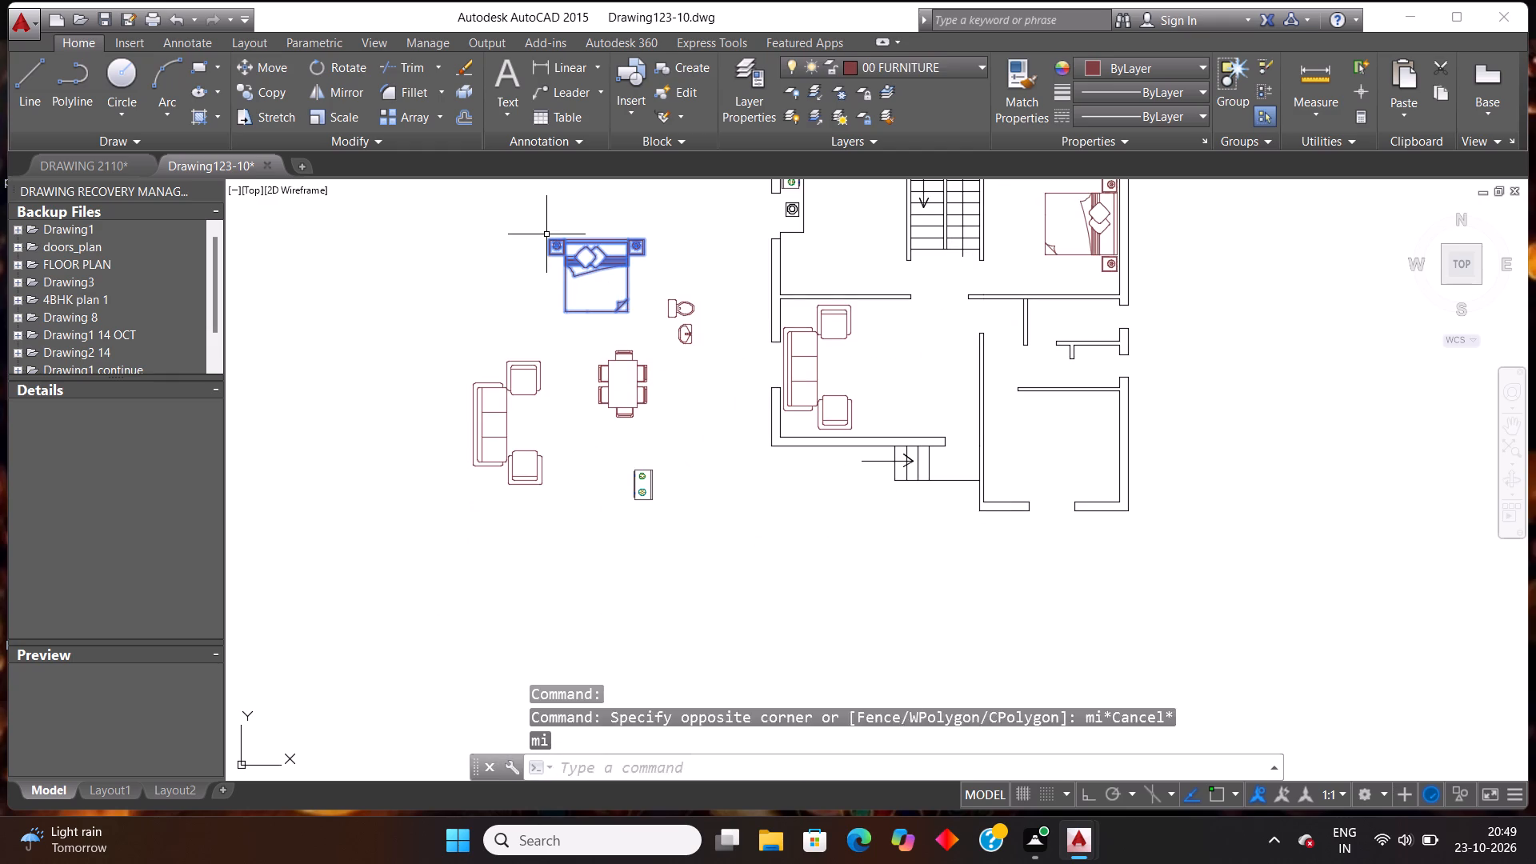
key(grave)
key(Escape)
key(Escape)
Mirror the loose double bed outside the plan about a horizontal line through its left side table, erasing the source.
drag(662, 250, 626, 243)
click(590, 230)
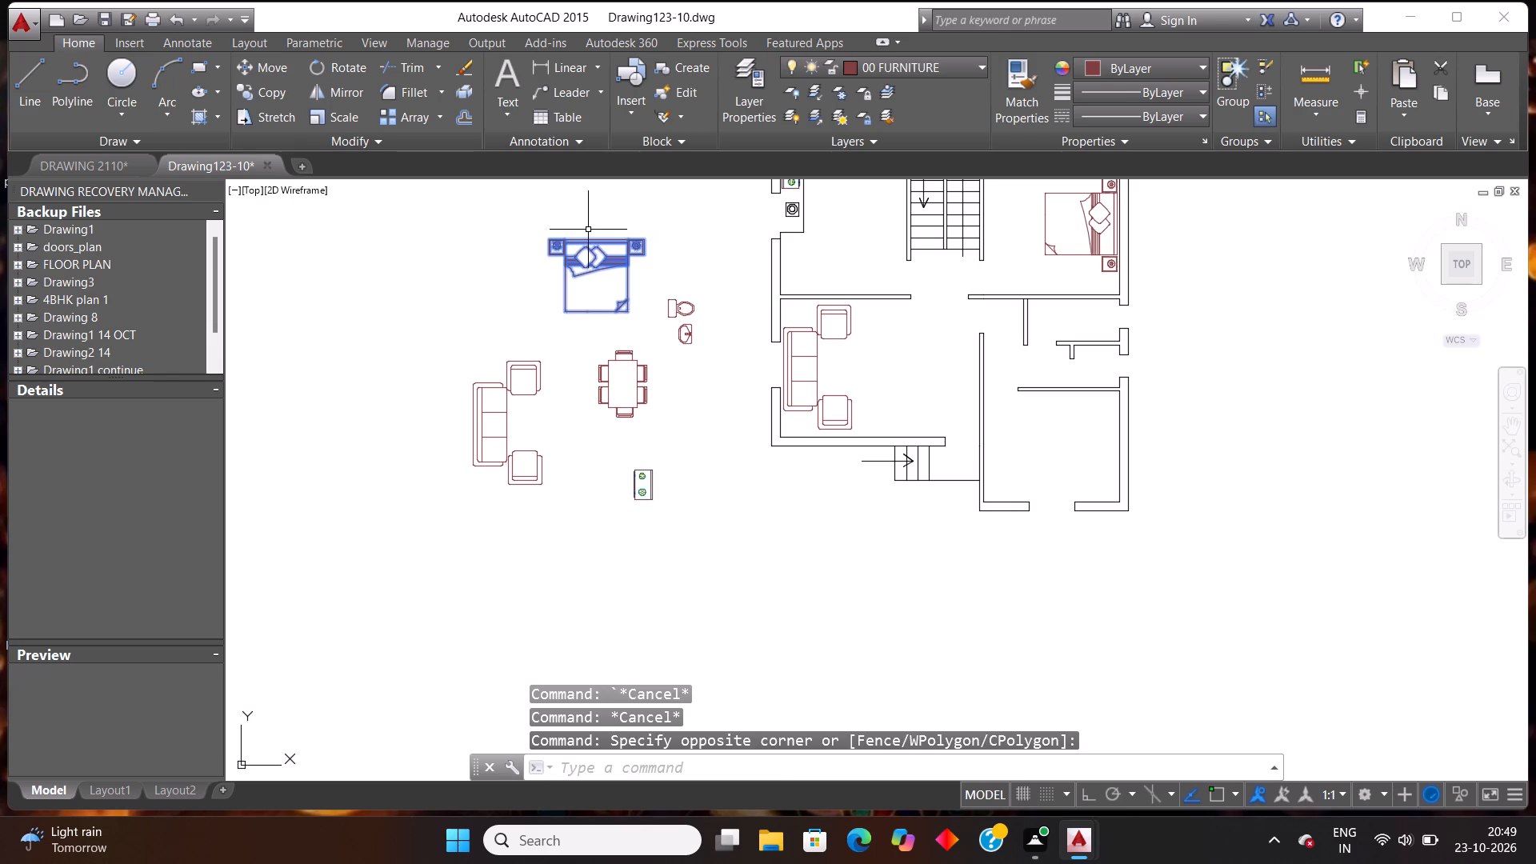
key(m)
key(i)
key(Return)
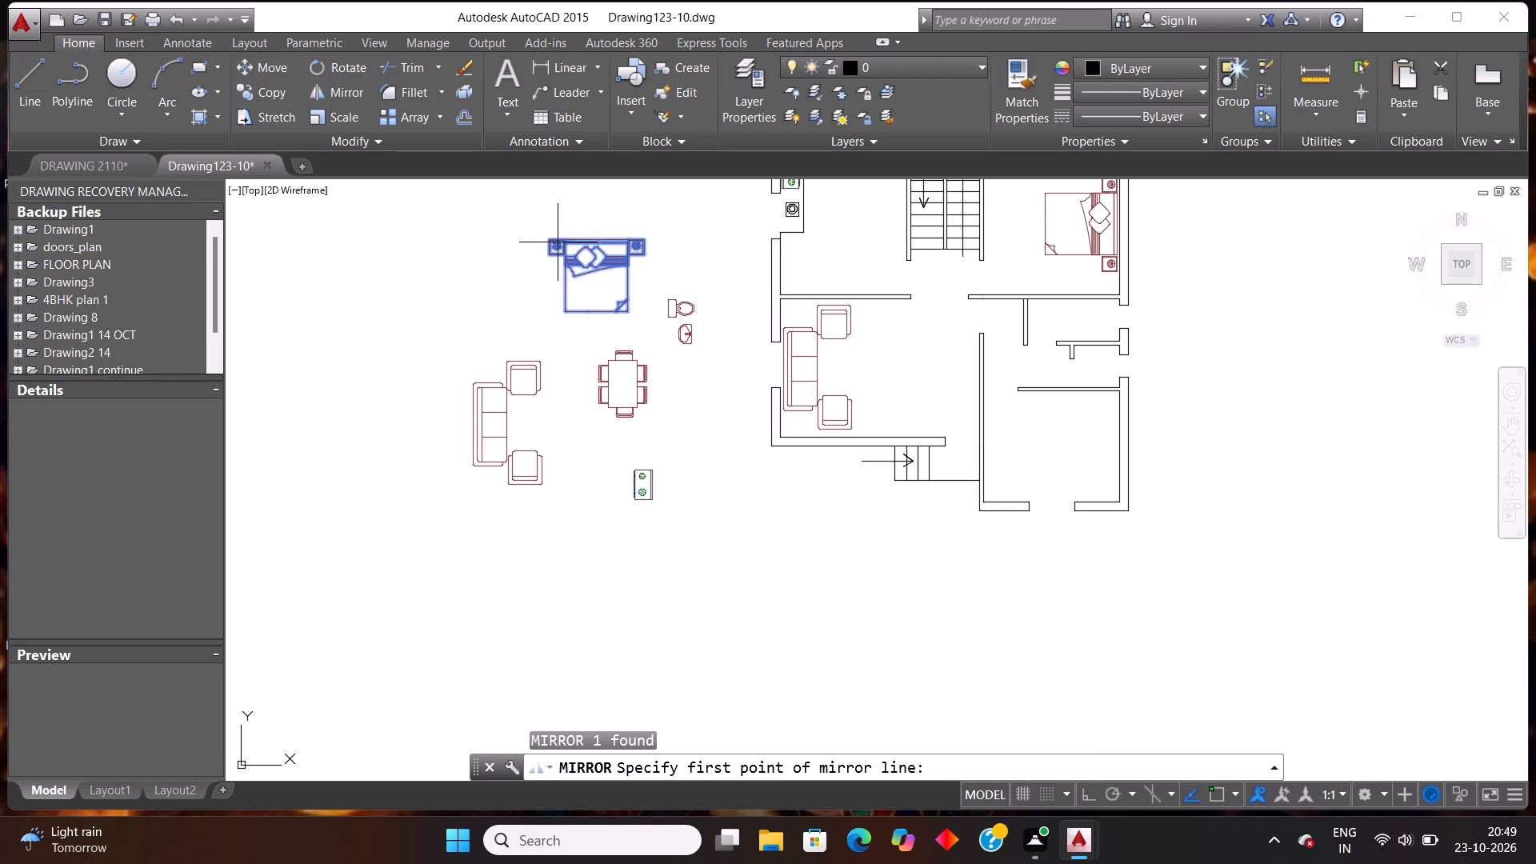
click(555, 246)
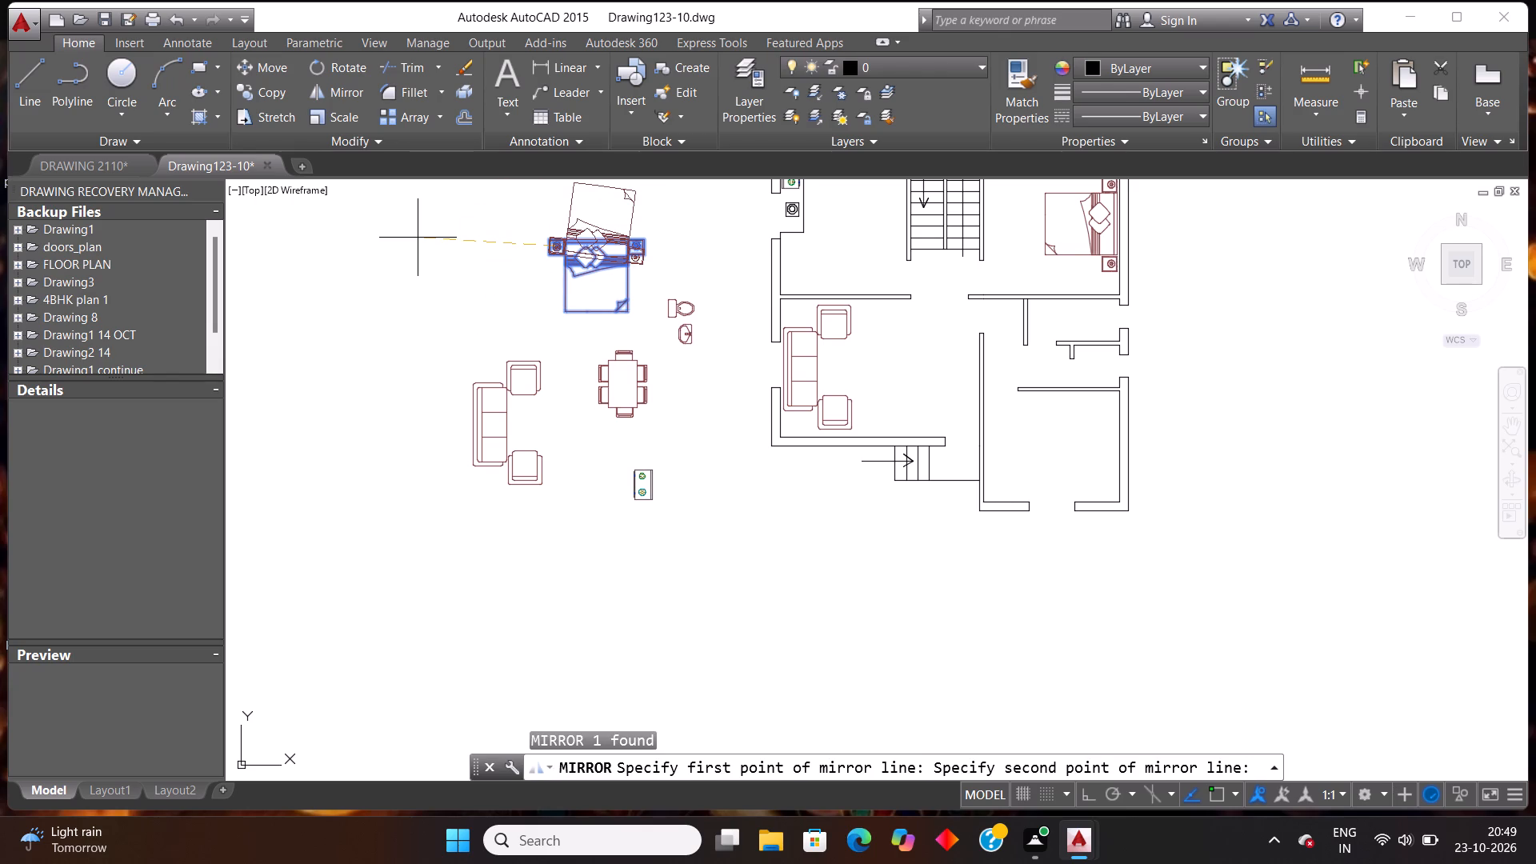
key(F8)
click(419, 238)
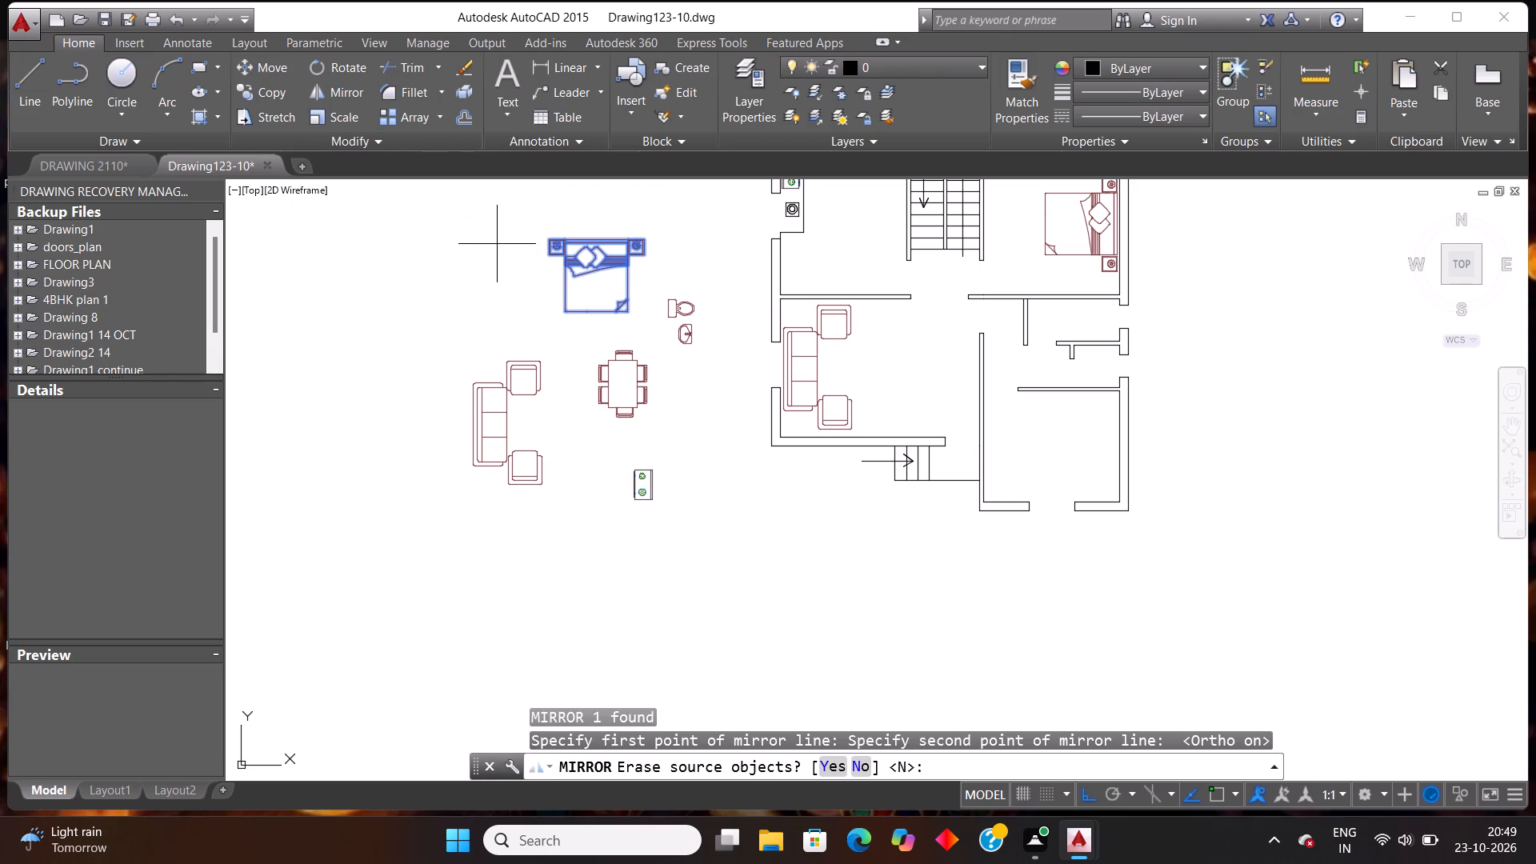
key(y)
key(Return)
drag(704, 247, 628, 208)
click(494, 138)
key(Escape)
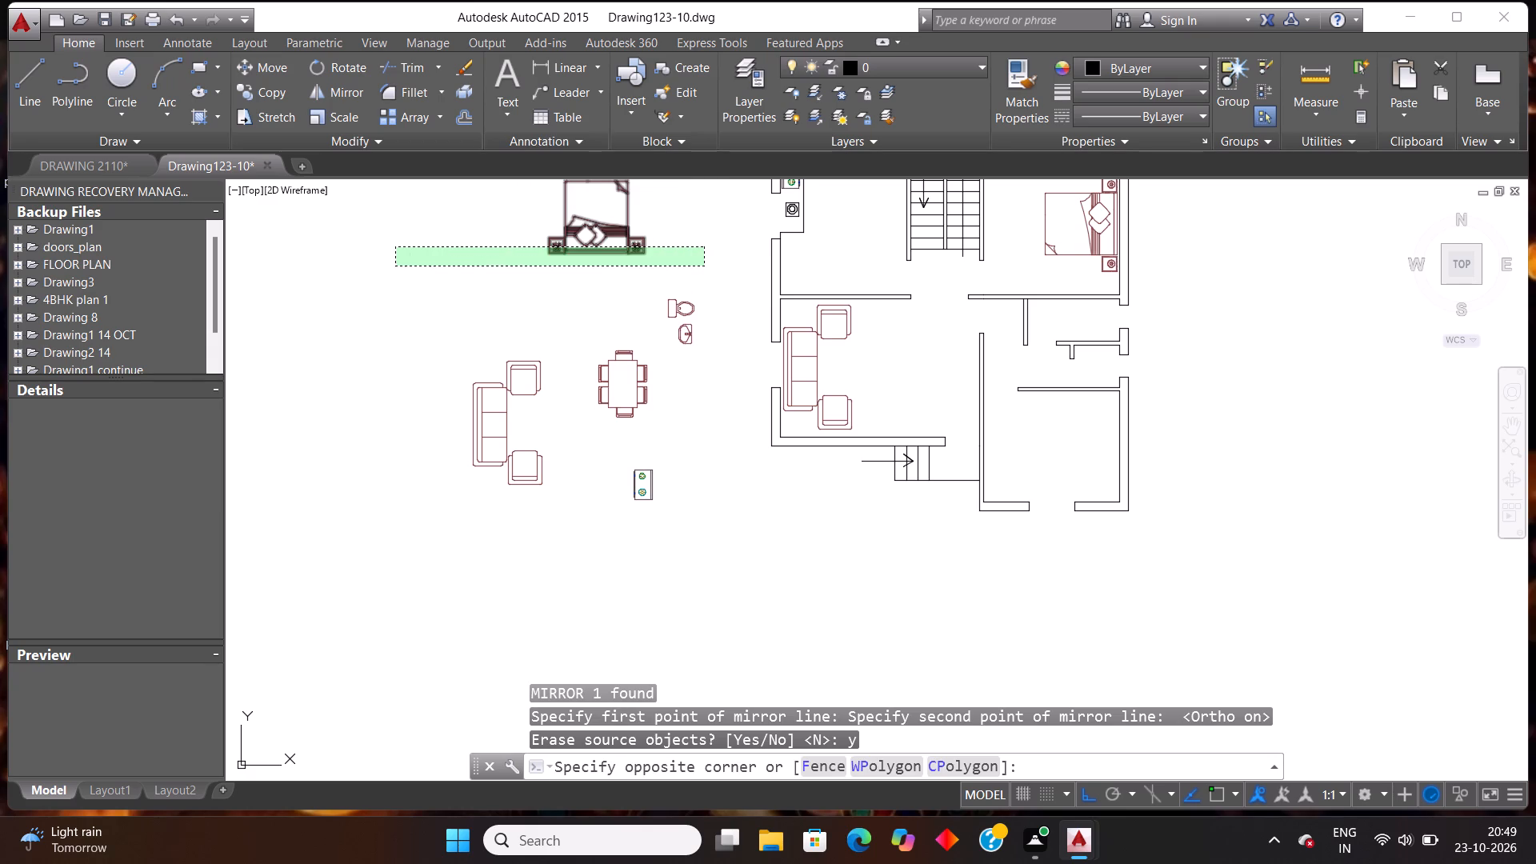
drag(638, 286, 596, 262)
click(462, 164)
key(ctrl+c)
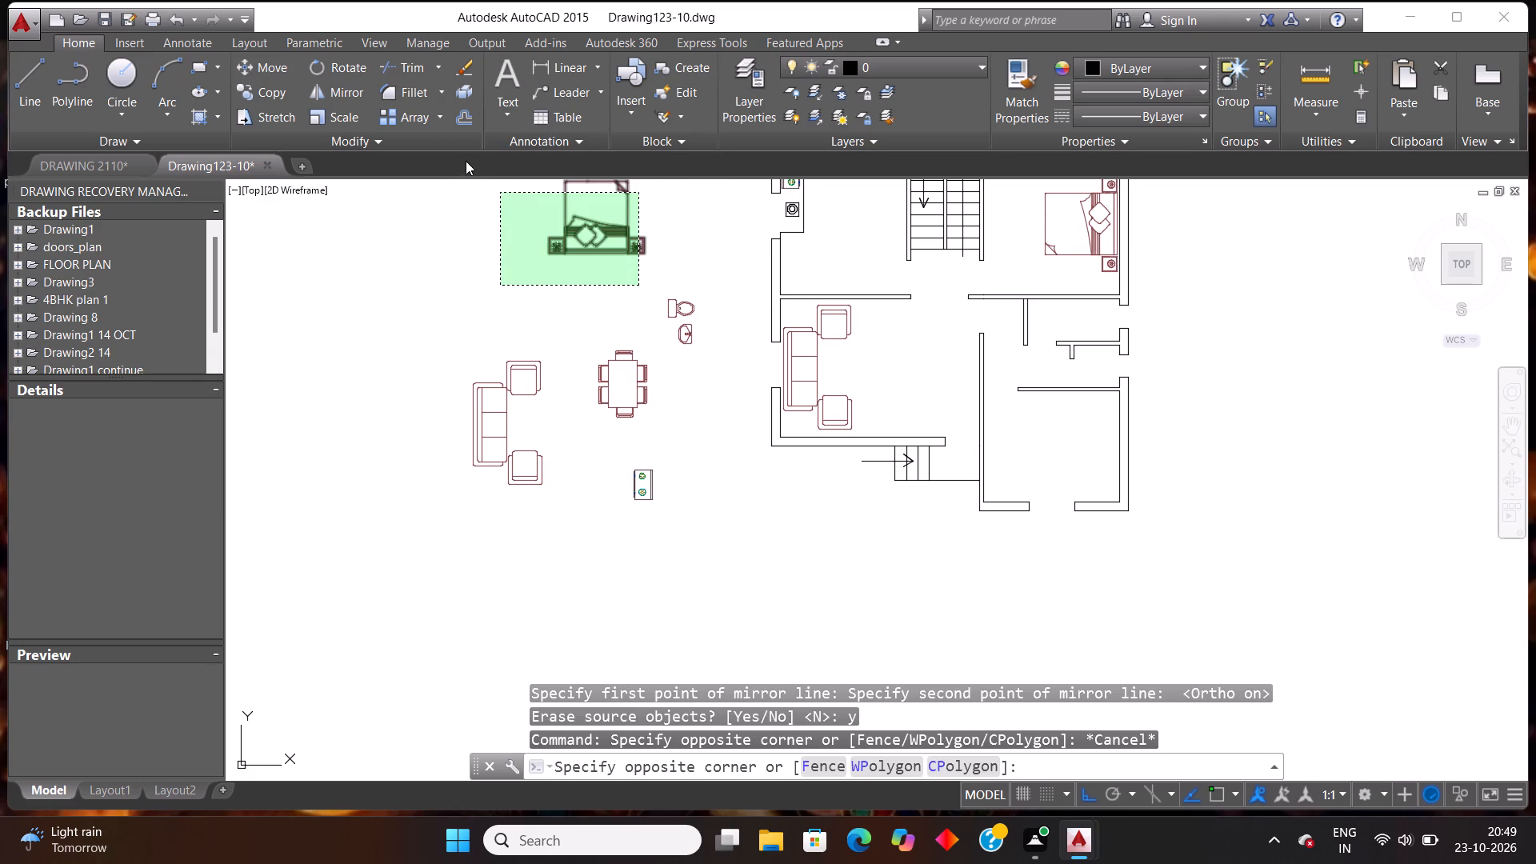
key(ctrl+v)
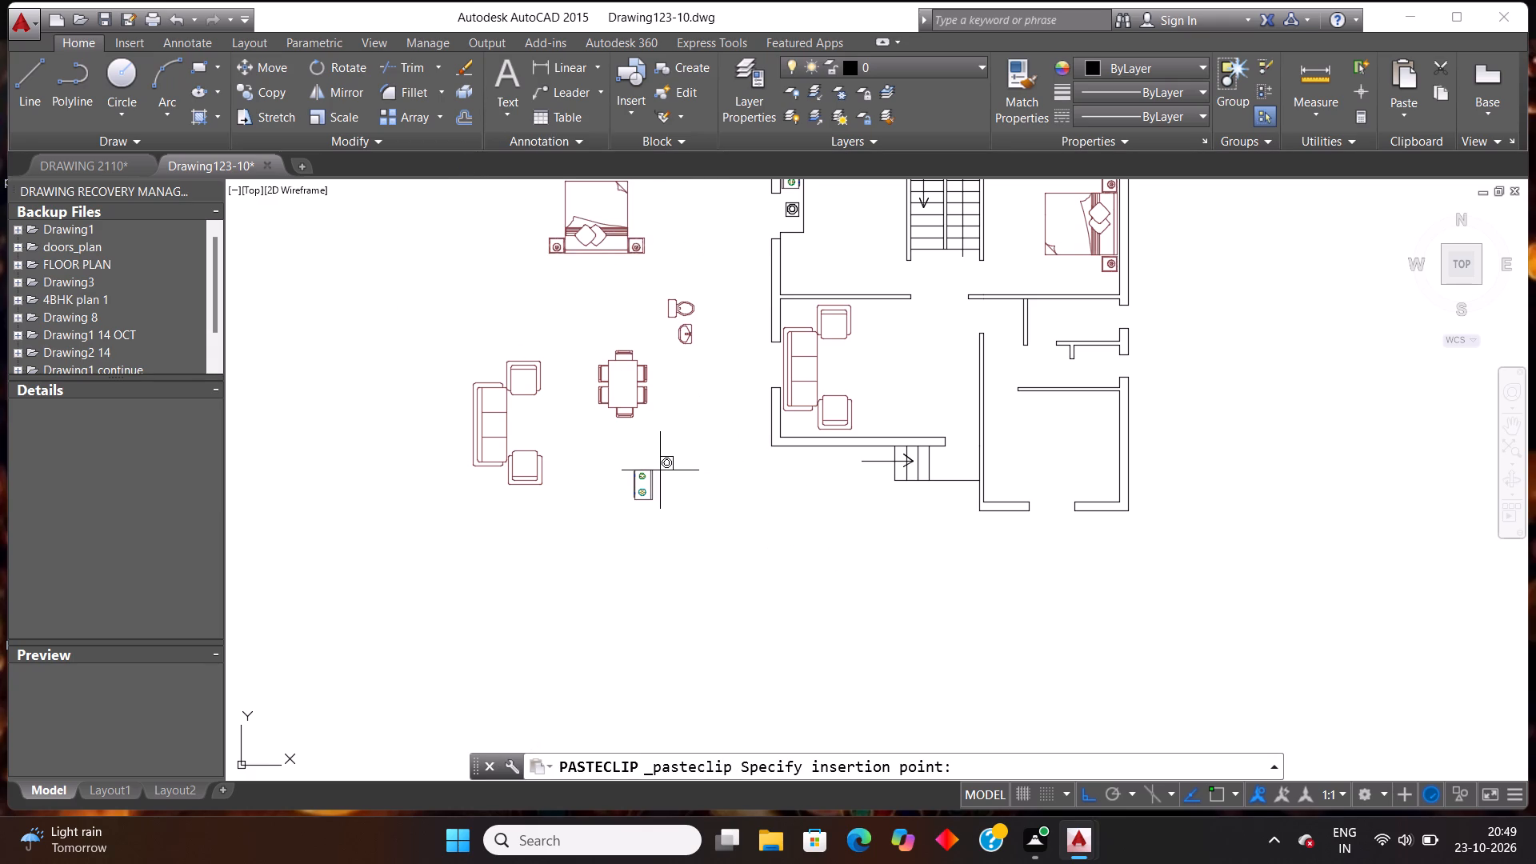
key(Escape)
Copy the mirrored bed and paste the duplicate in the lower-right bedroom, with its headboard against the bottom wall.
click(646, 263)
click(608, 230)
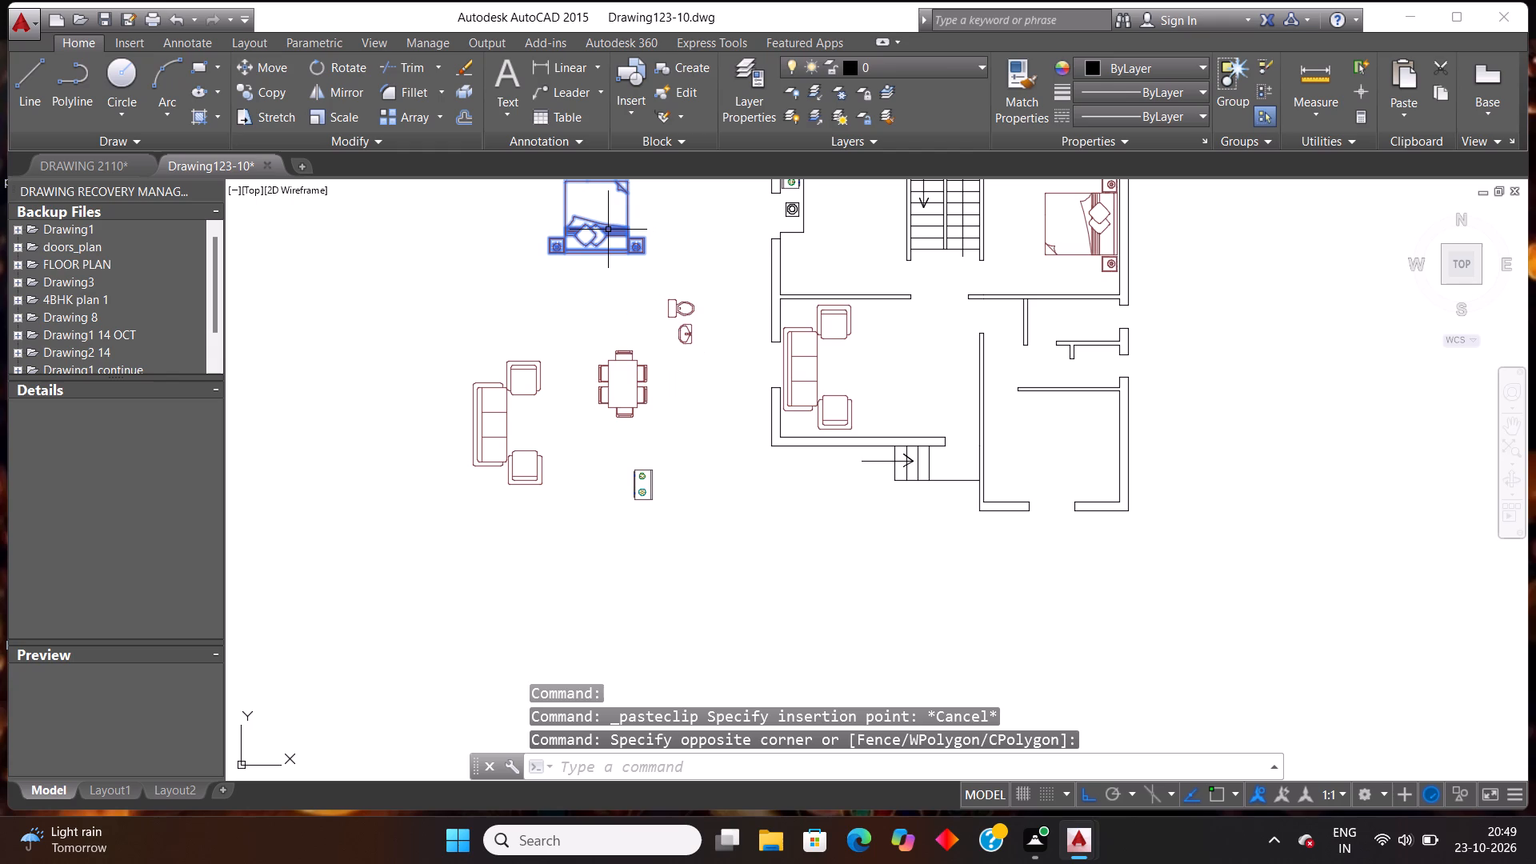
key(ctrl+c)
key(ctrl+v)
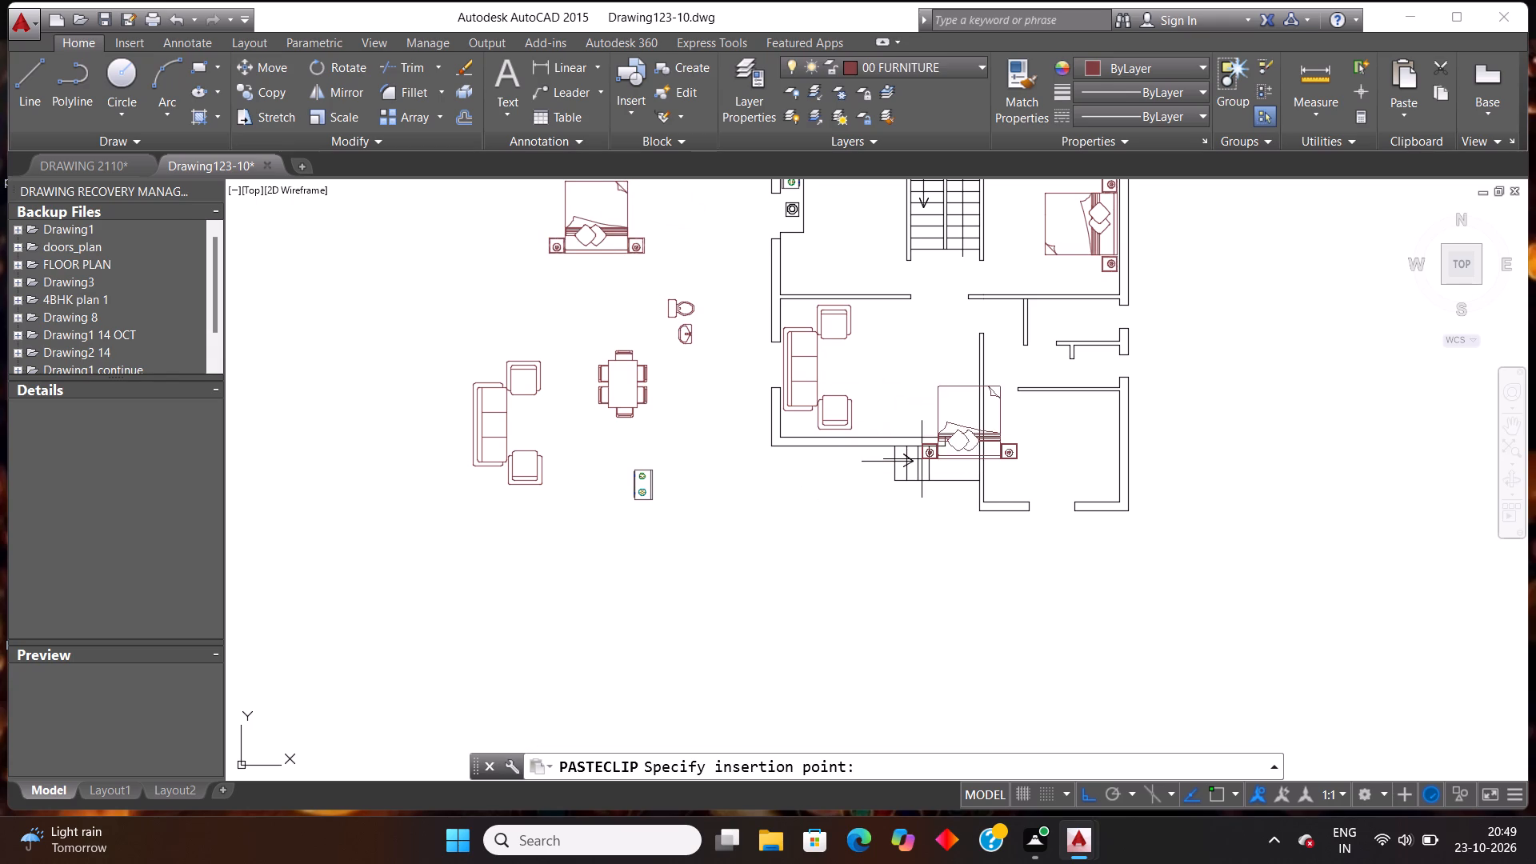
scroll(1054, 456, up, 1)
scroll(986, 486, up, 1)
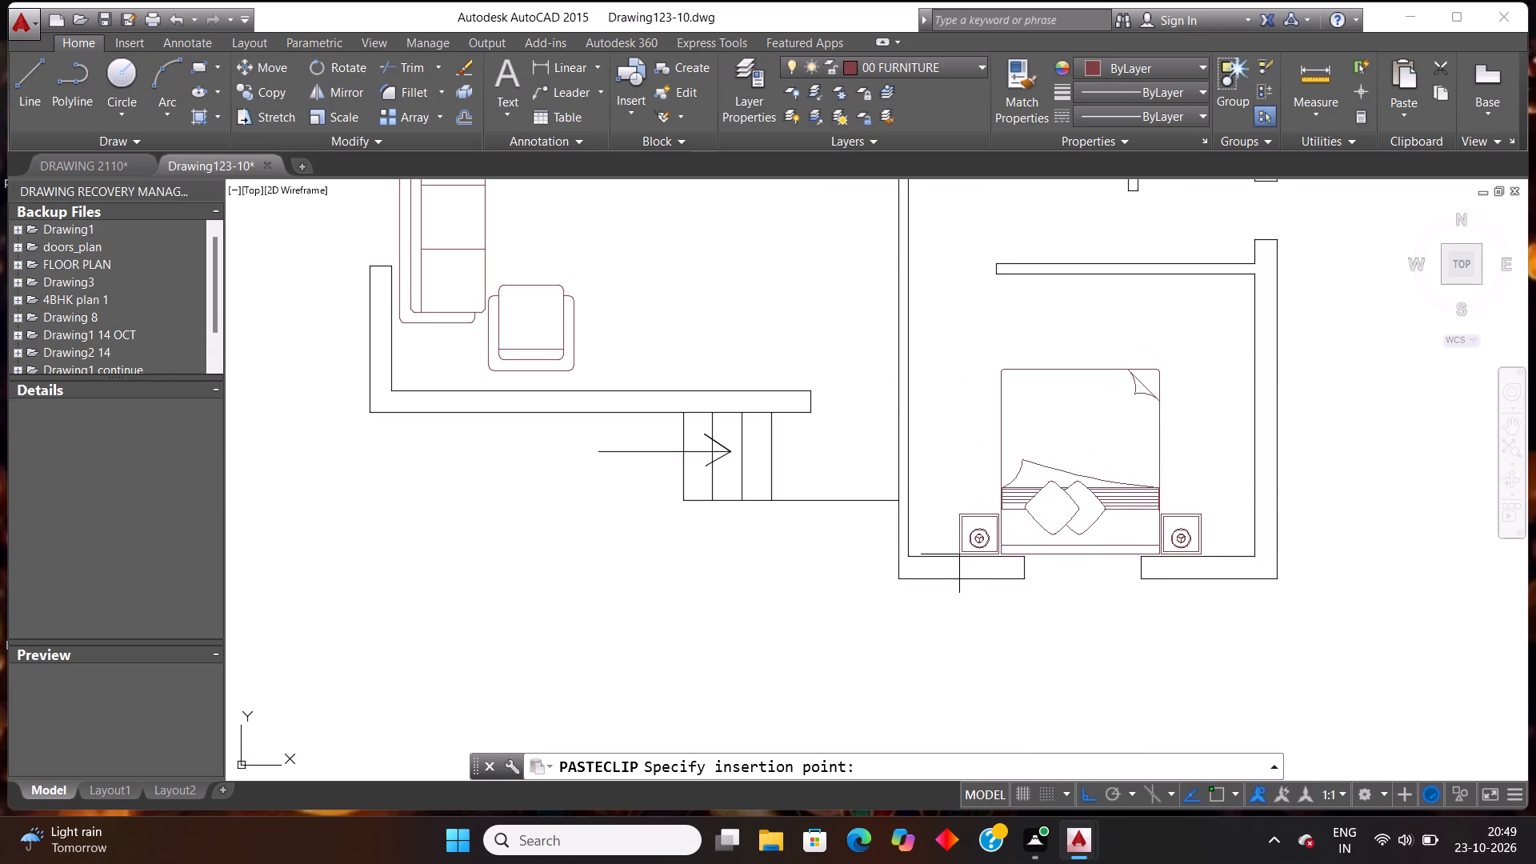
click(960, 554)
Copy the loose toilet outside the plan and paste the duplicate in the empty area right of the lower-right bedroom.
scroll(918, 419, down, 3)
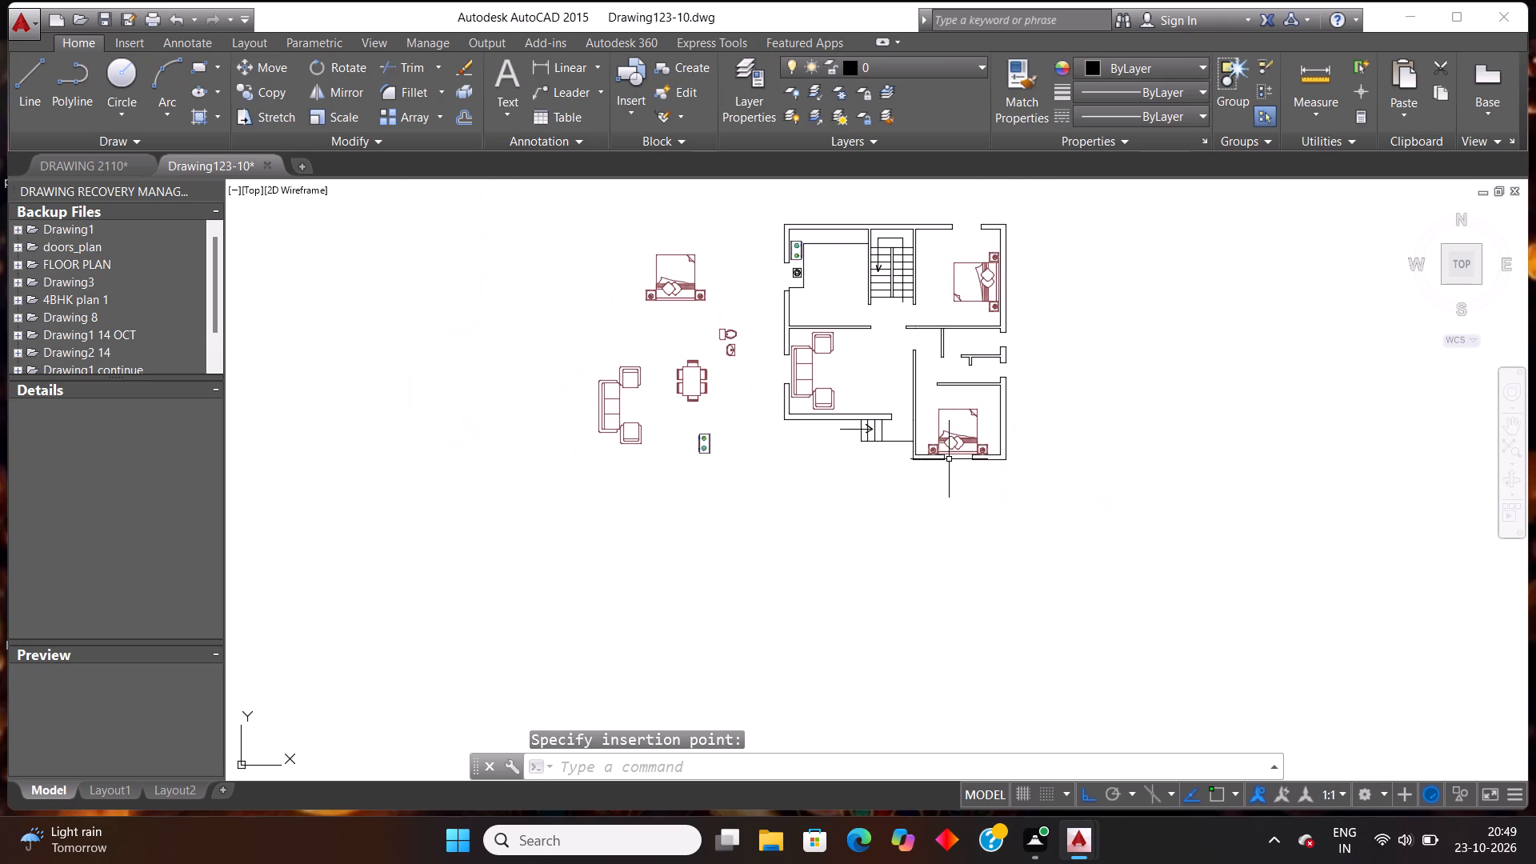
scroll(950, 461, down, 2)
scroll(847, 394, up, 2)
scroll(938, 526, up, 1)
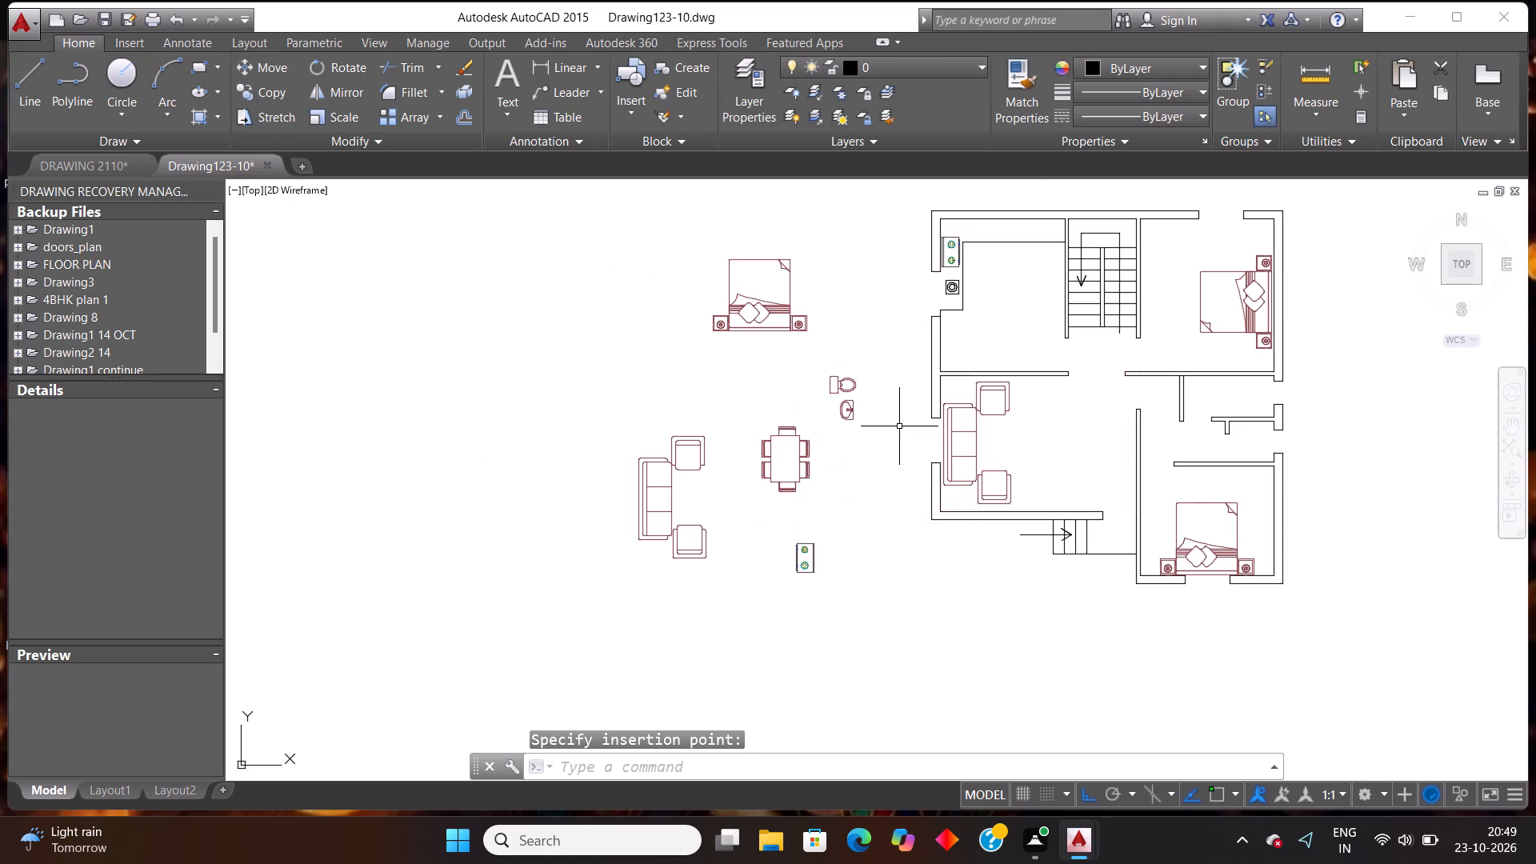
scroll(899, 400, up, 4)
drag(746, 351, 731, 348)
click(535, 254)
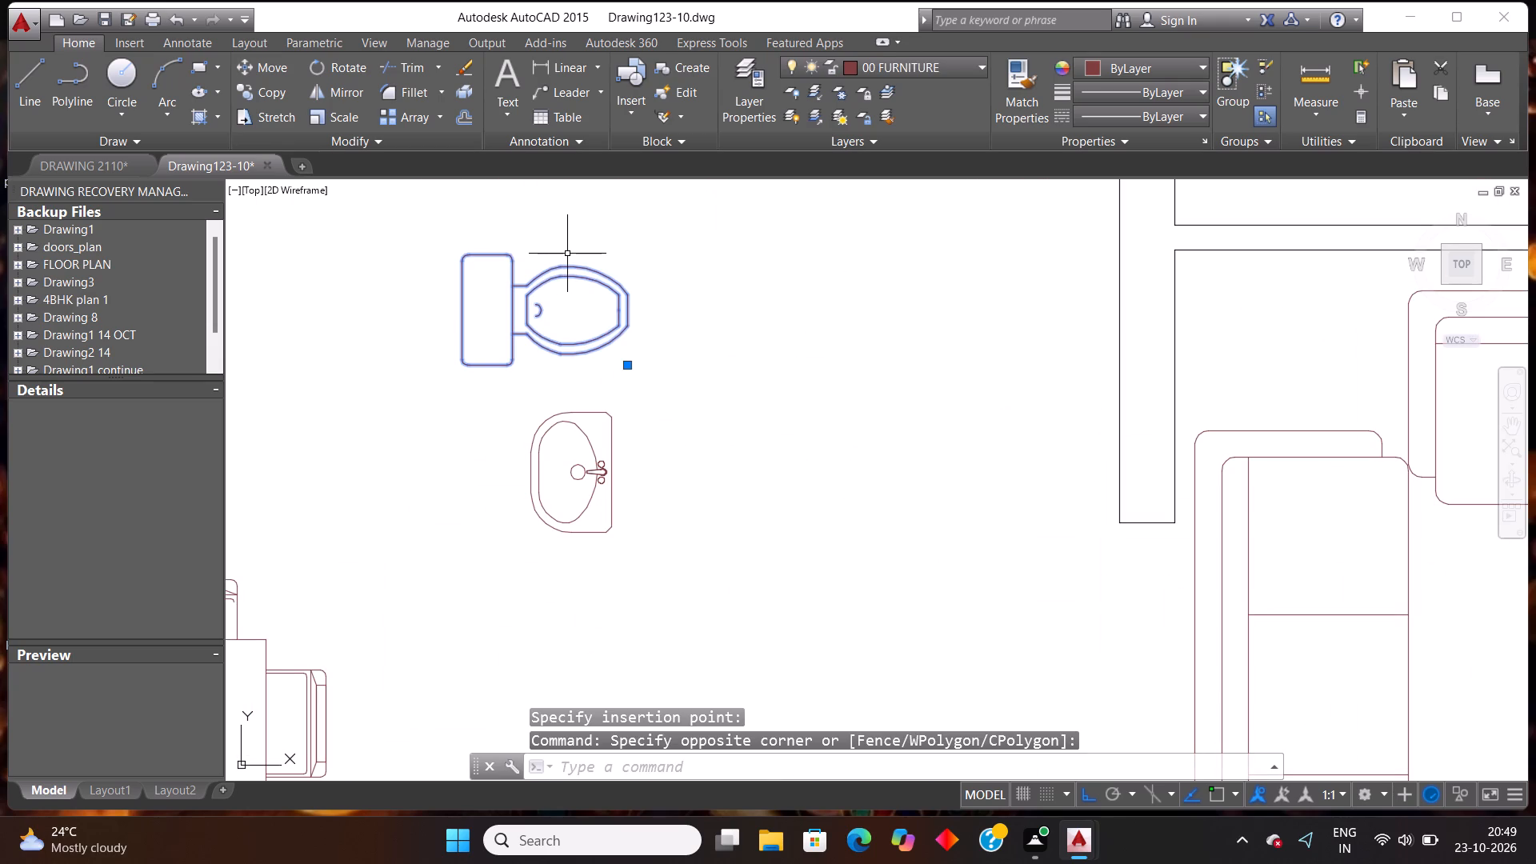
key(ctrl+c)
key(ctrl+v)
scroll(647, 338, down, 5)
scroll(1122, 554, up, 2)
click(900, 378)
Rotate the pasted toilet 180° so its tank faces right.
click(1009, 434)
click(889, 348)
text(ro)
key(Return)
click(924, 370)
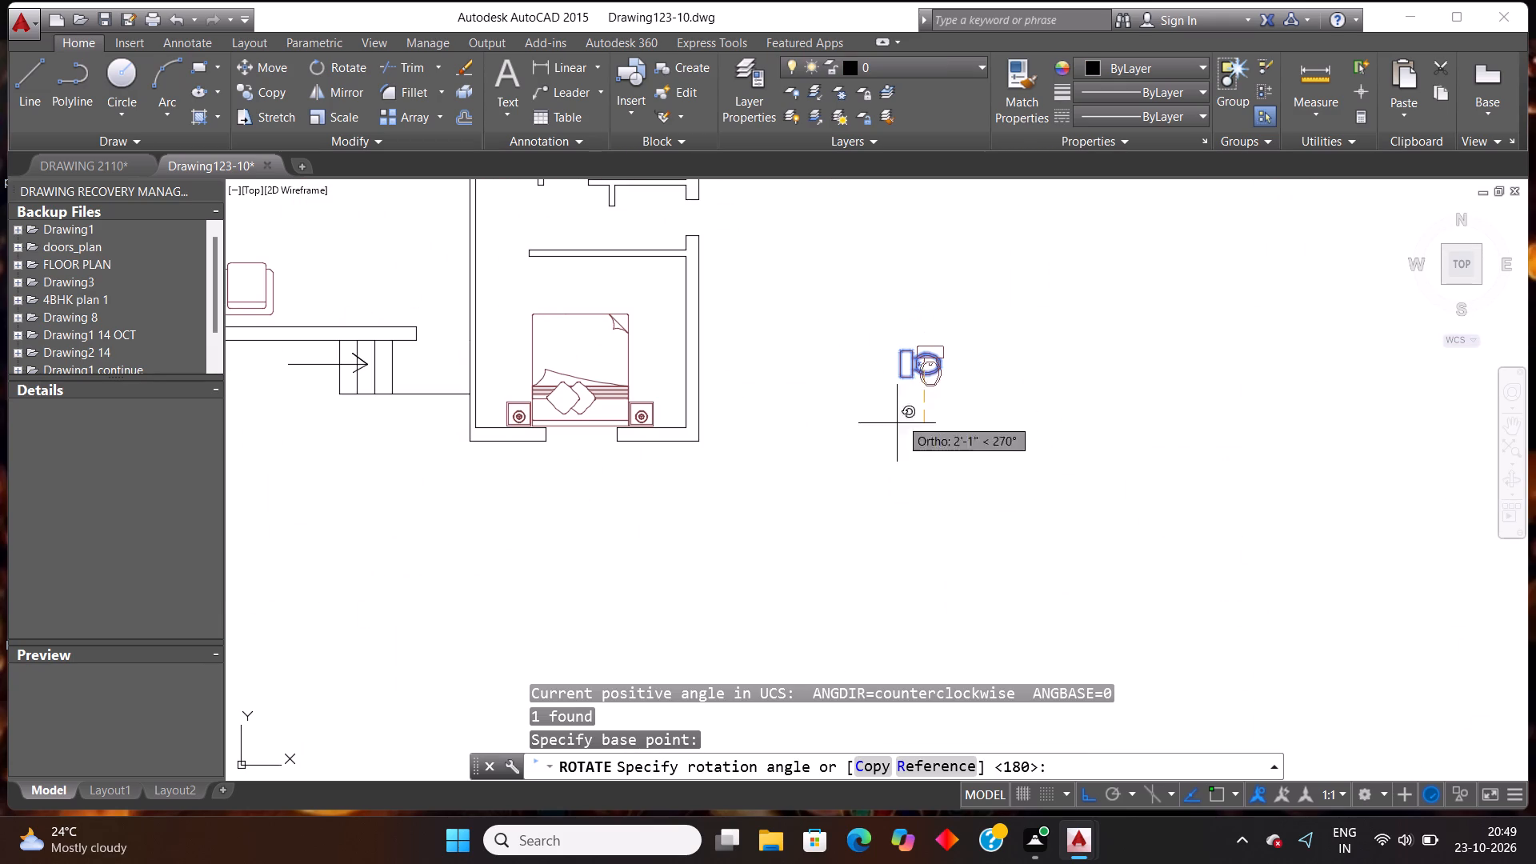
click(892, 347)
Move the rotated toilet into the small bathroom above the lower-right bedroom, with its tank against the right outer wall.
drag(993, 461, 950, 408)
click(908, 345)
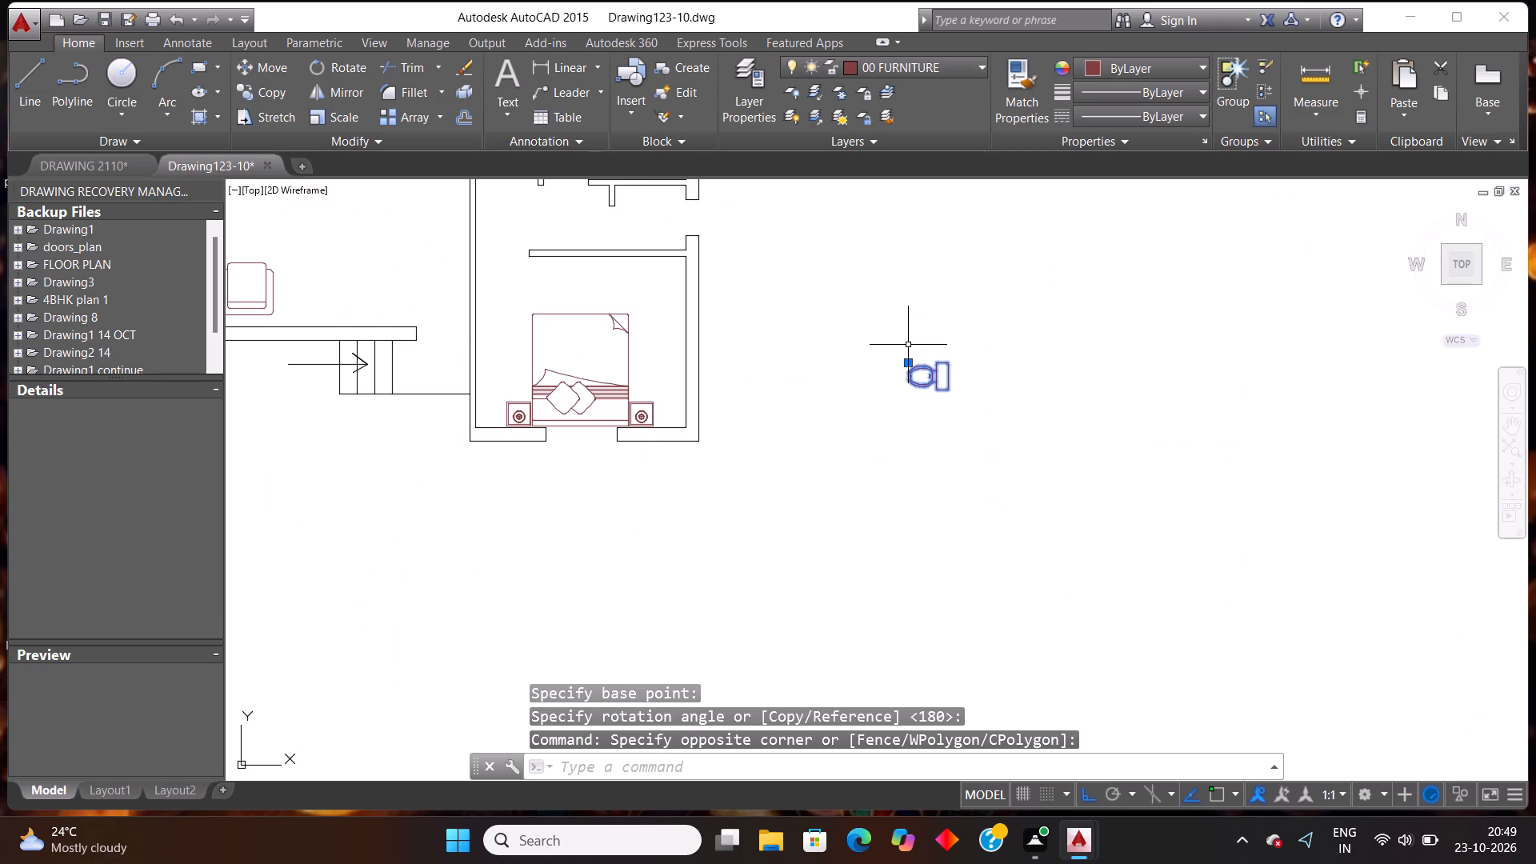
key(m)
key(Return)
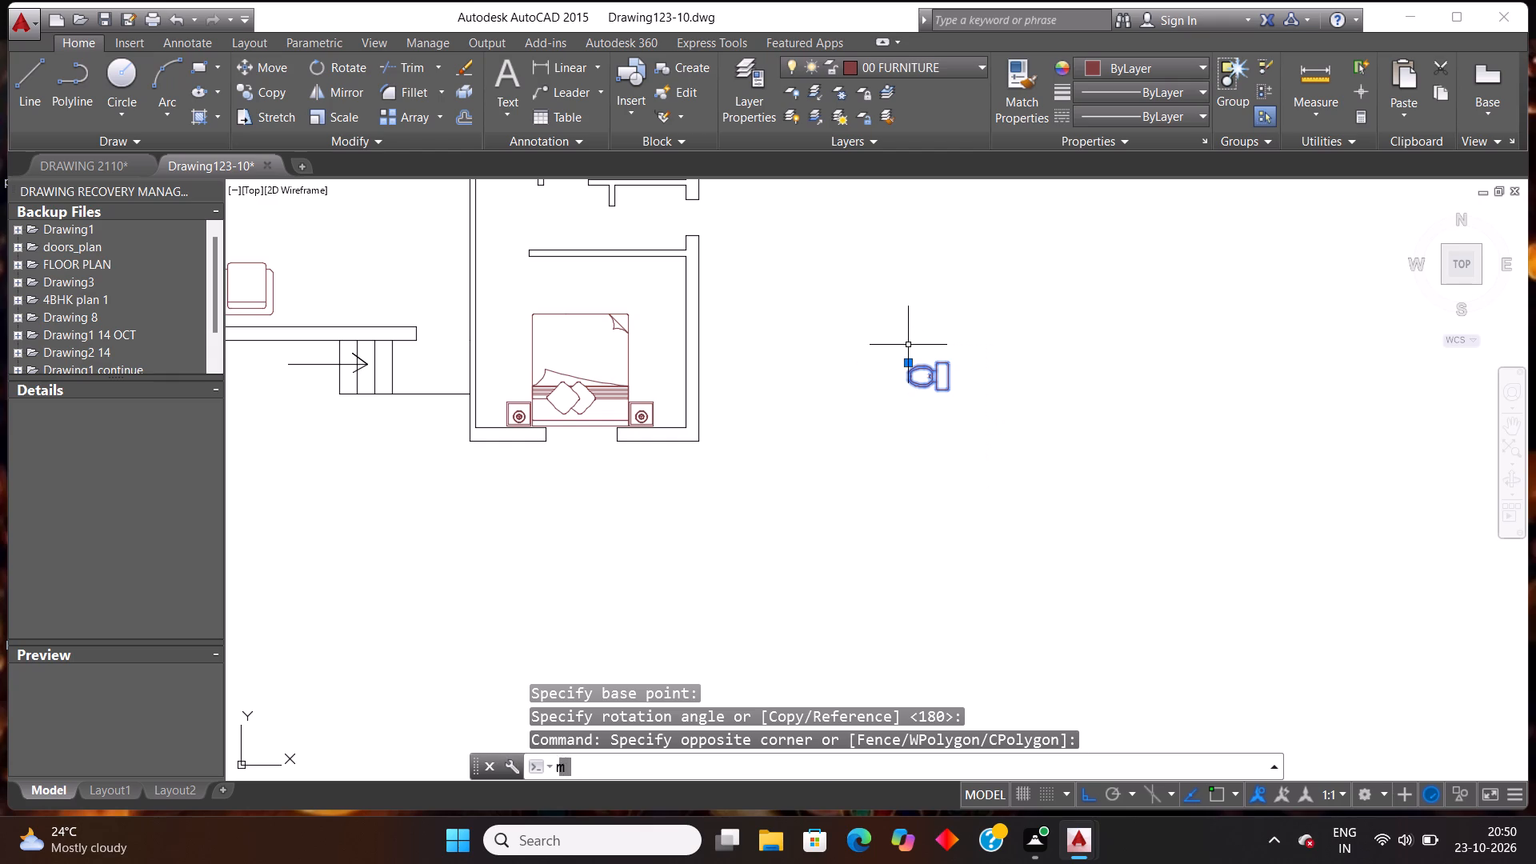
click(932, 379)
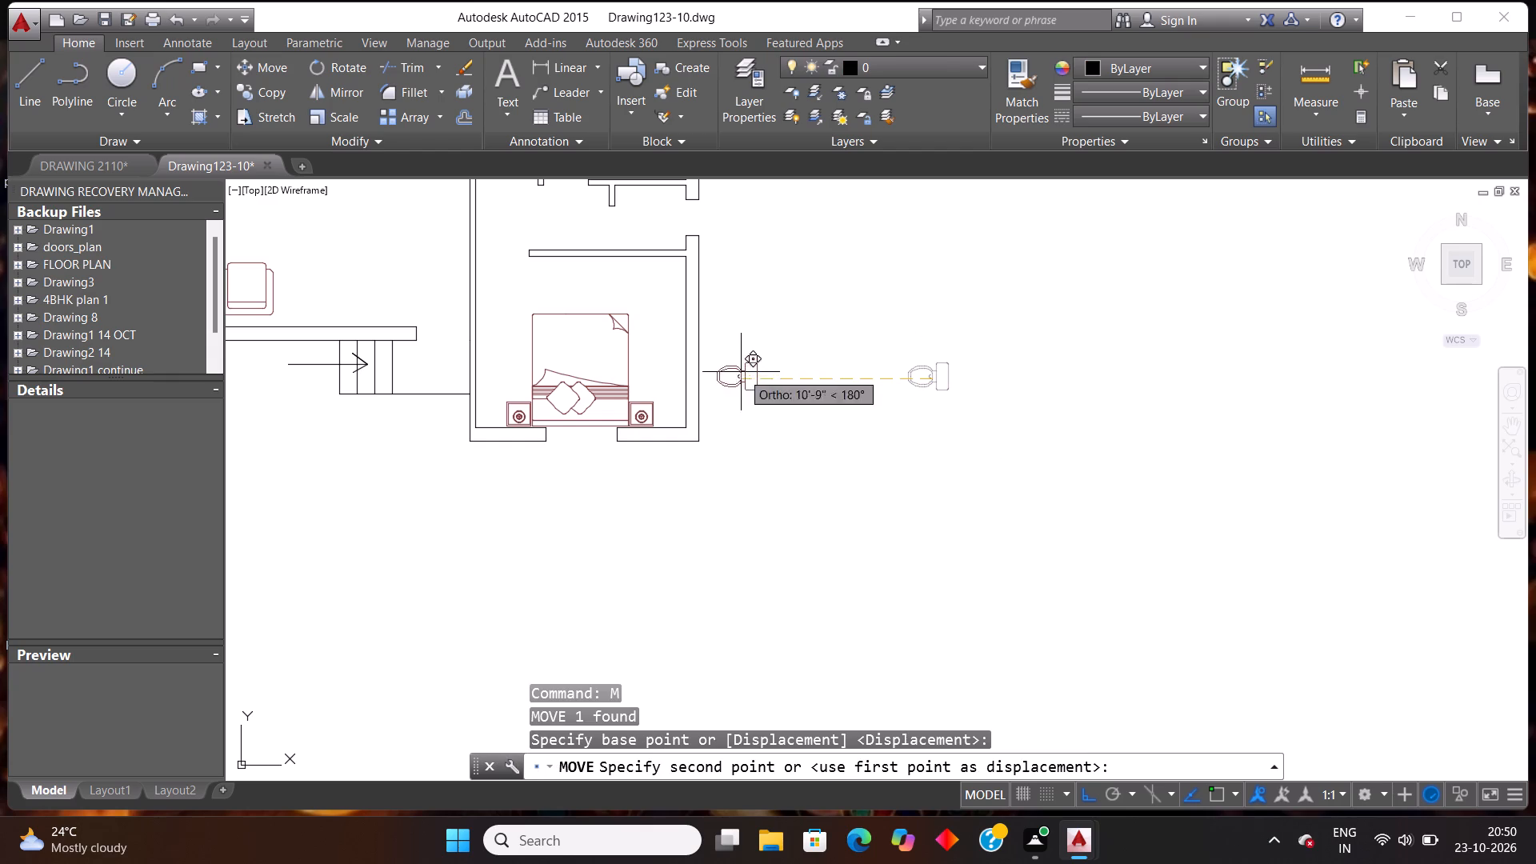
key(F8)
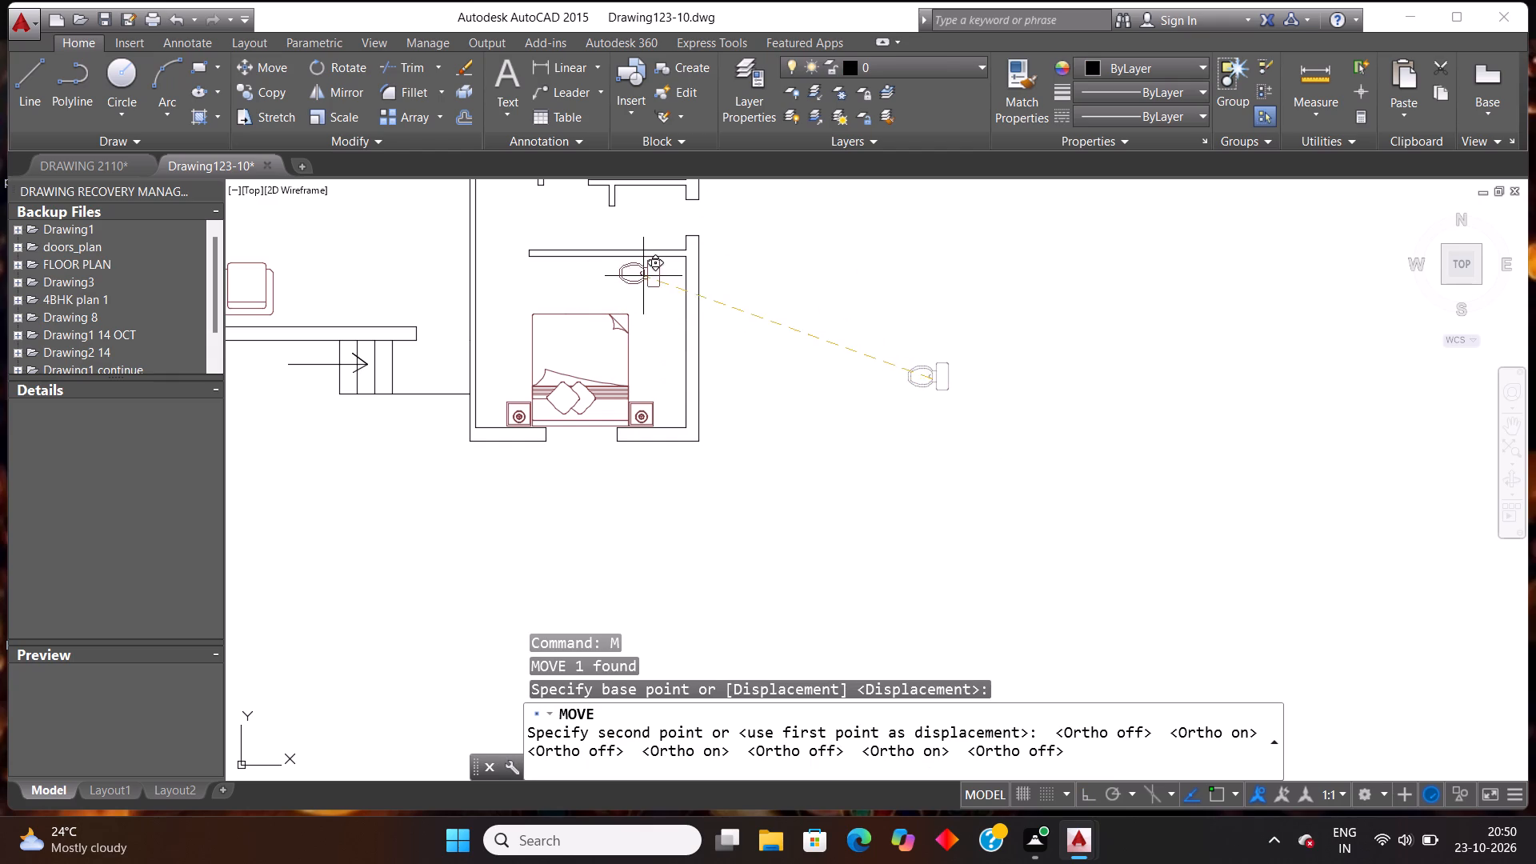
scroll(618, 341, down, 1)
scroll(634, 312, up, 1)
scroll(636, 308, down, 1)
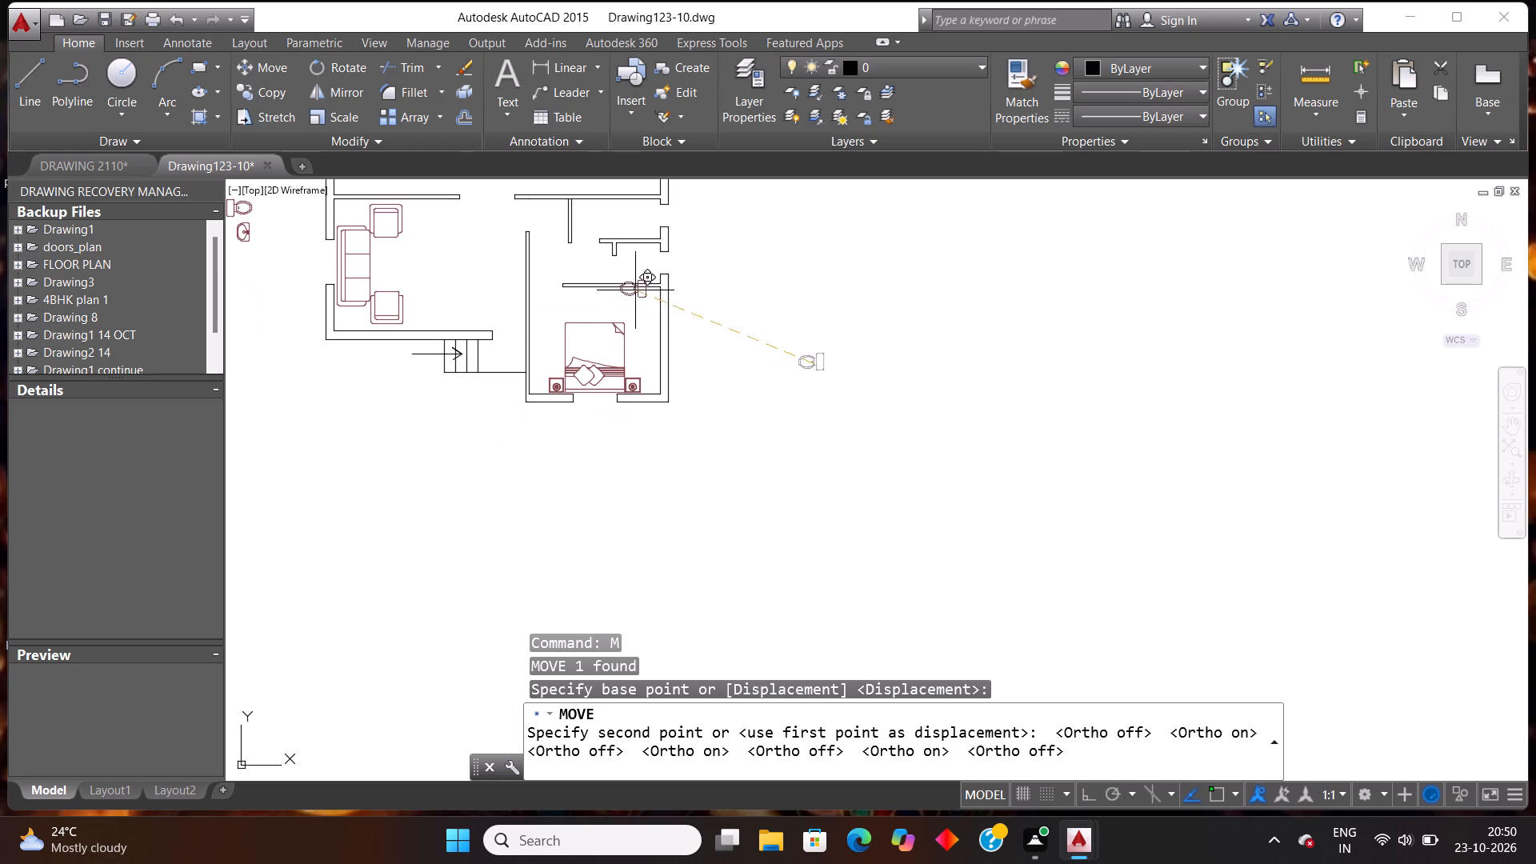
scroll(635, 290, up, 1)
click(652, 246)
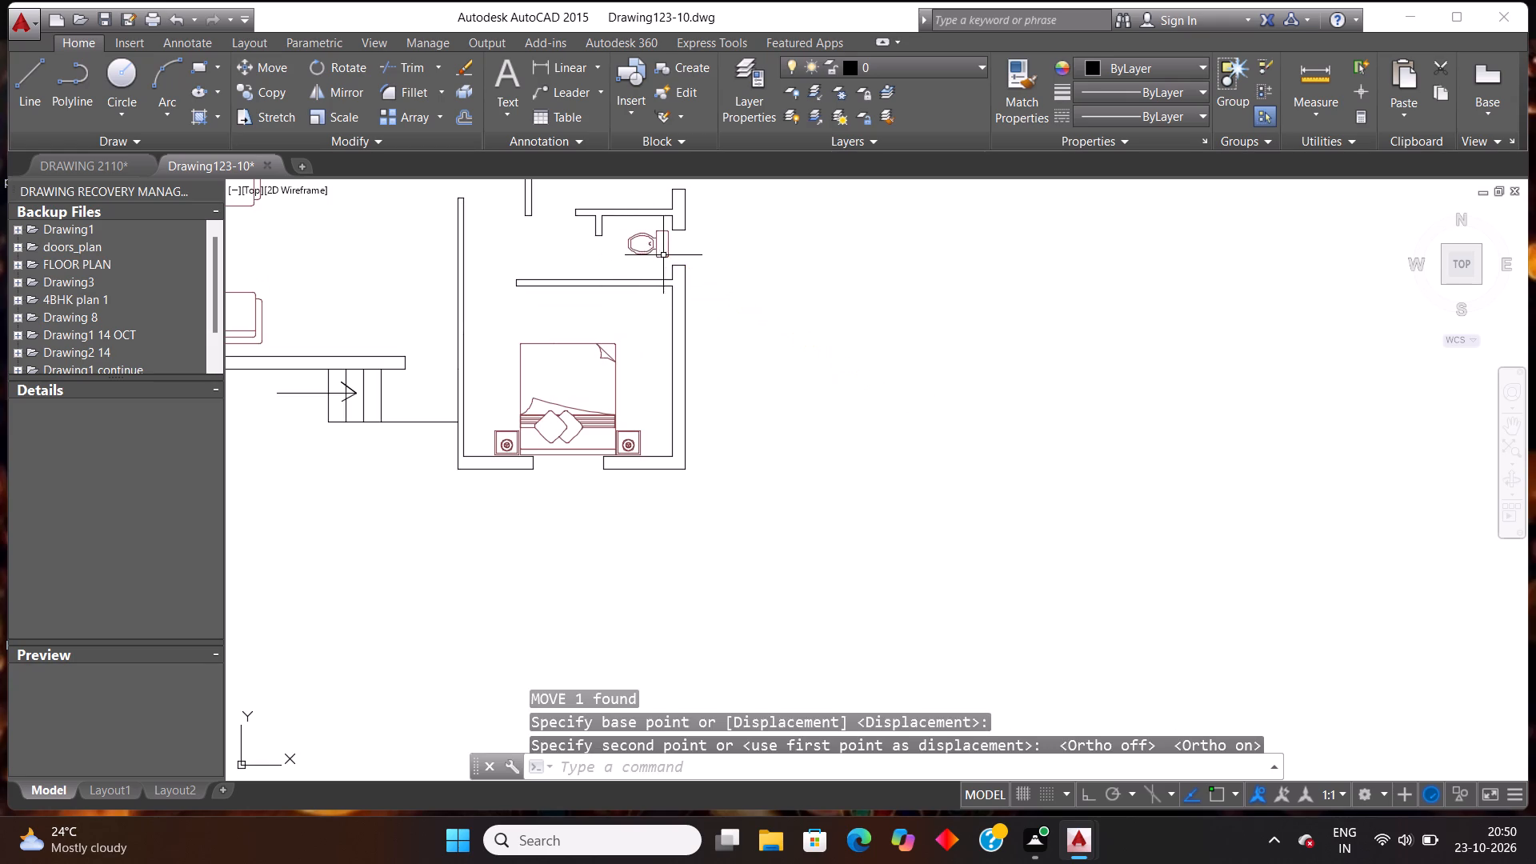
Delete the armchair at the upper end of the drawing-room sofa inside the plan.
scroll(766, 412, down, 2)
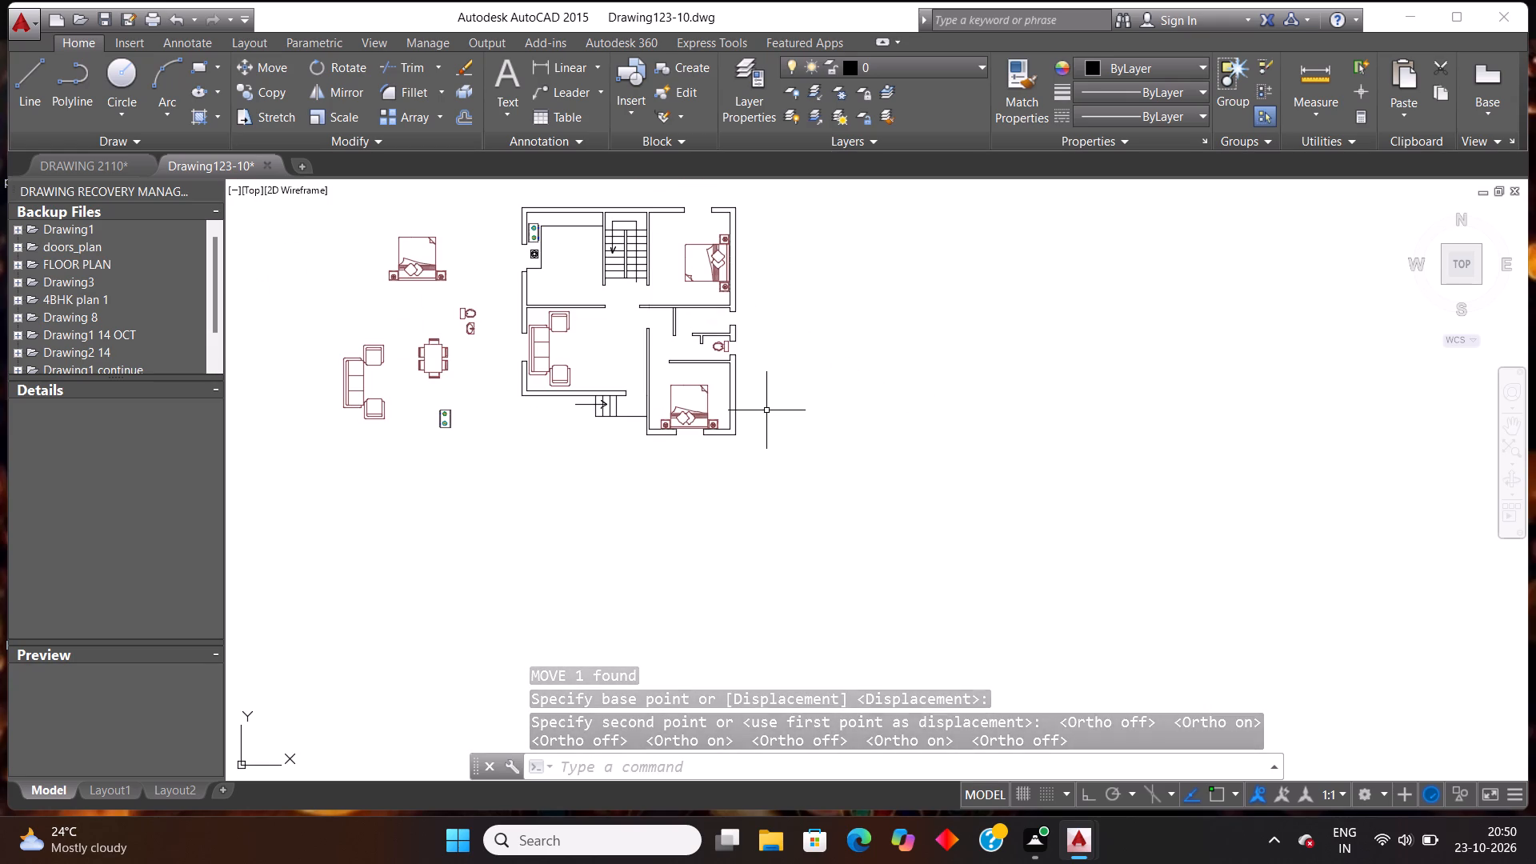
scroll(766, 410, down, 2)
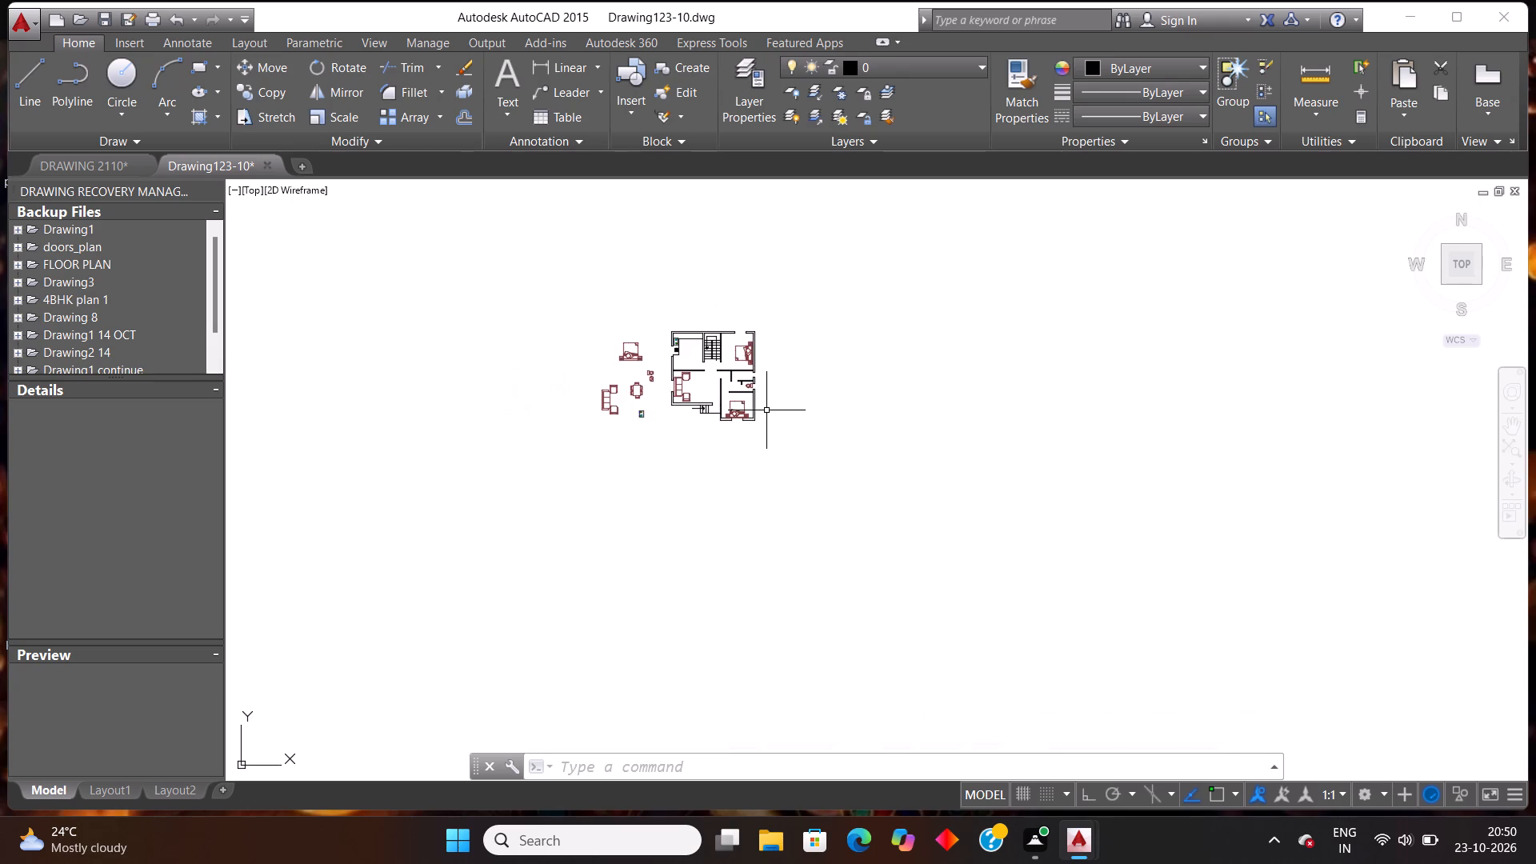
scroll(592, 443, up, 1)
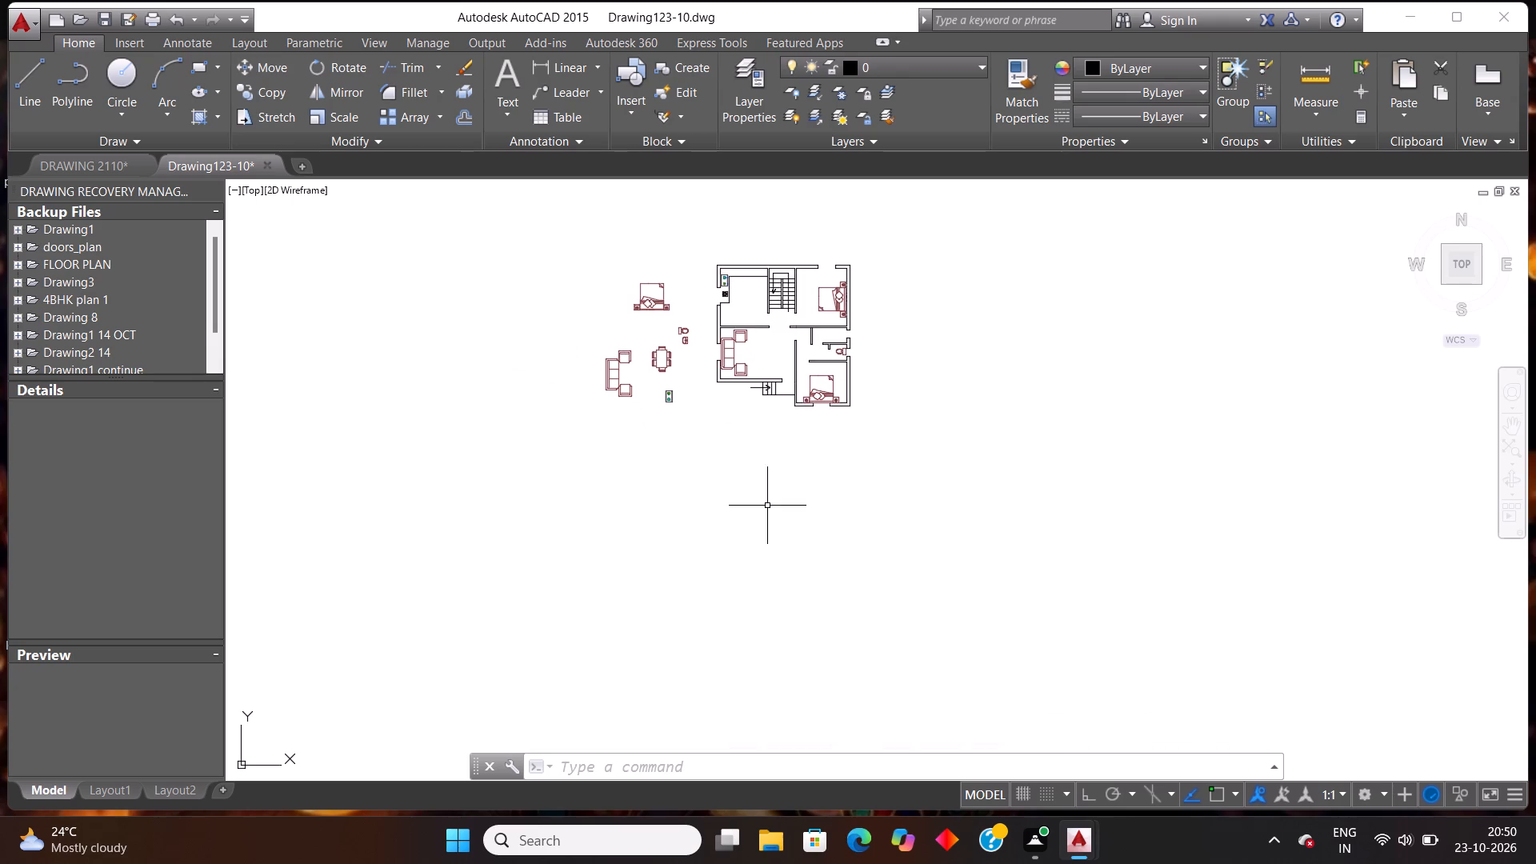
scroll(751, 476, up, 1)
scroll(751, 474, down, 2)
scroll(746, 344, up, 1)
scroll(737, 418, up, 1)
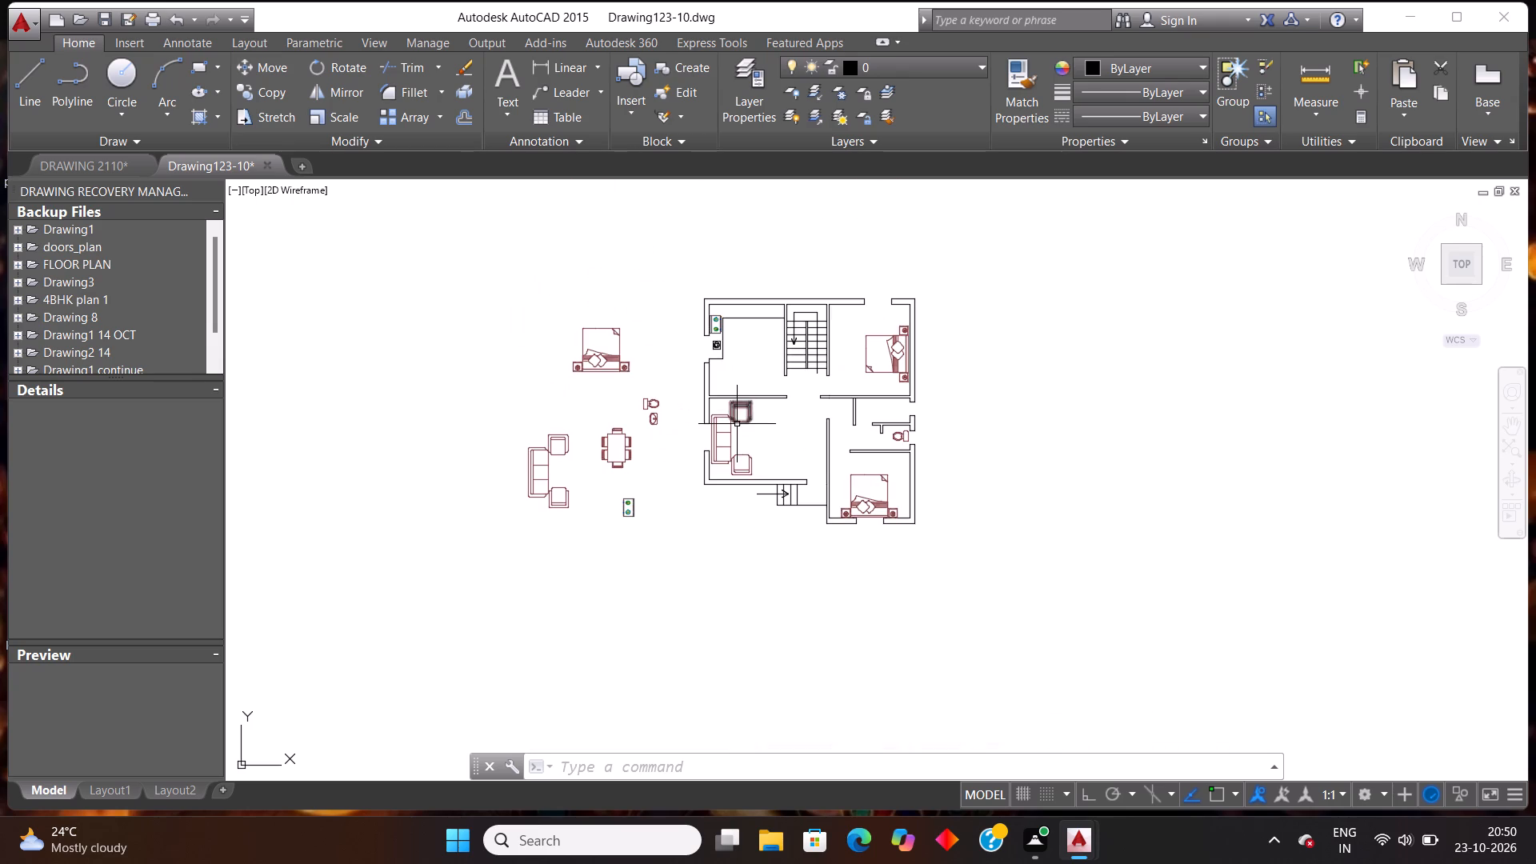
scroll(758, 430, up, 2)
click(745, 435)
click(709, 390)
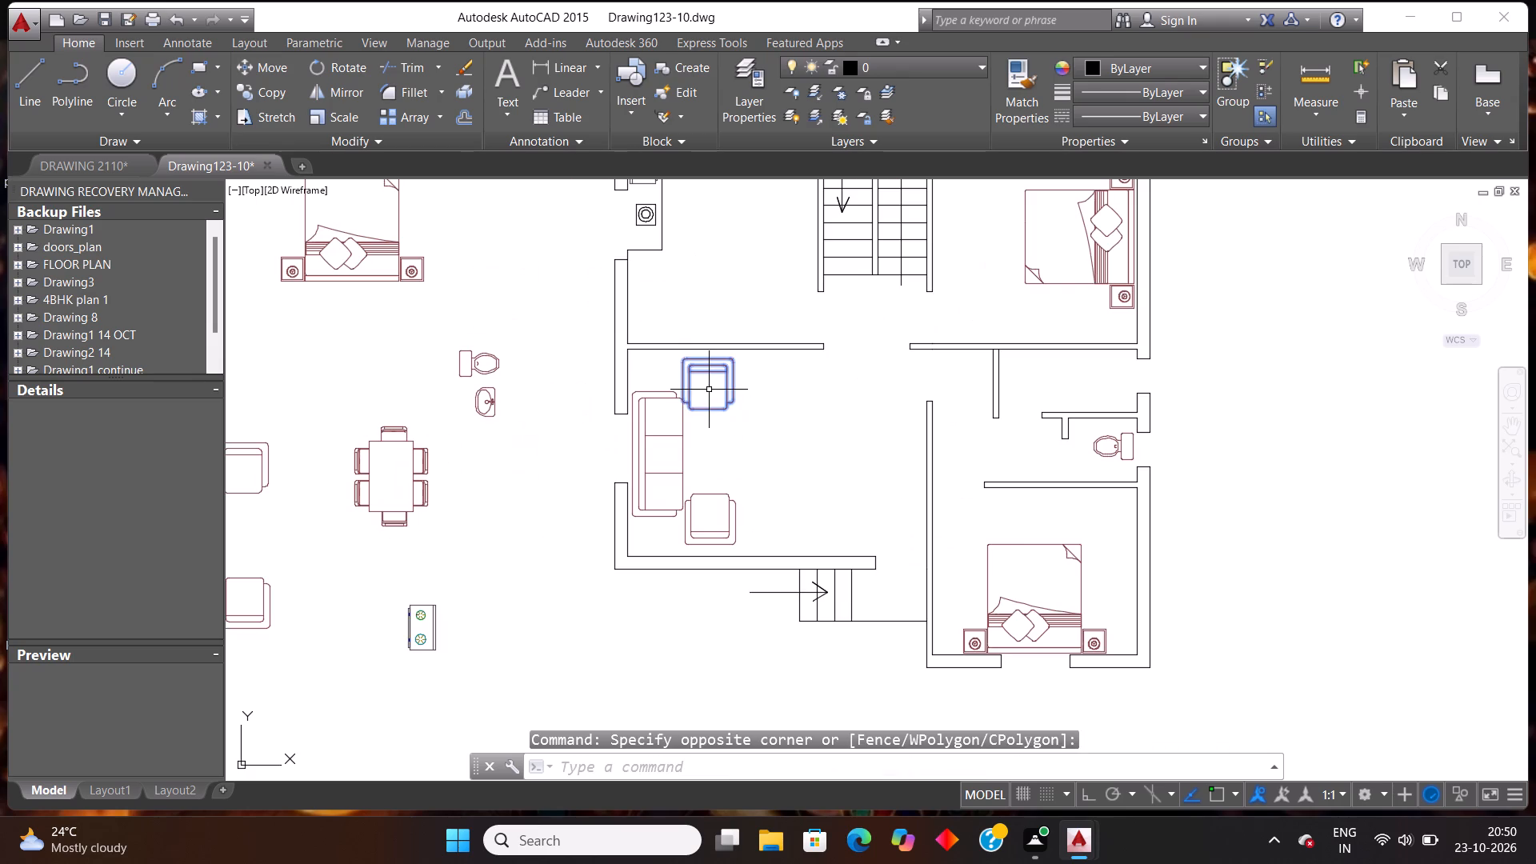
key(Delete)
Move the drawing room's remaining armchair slightly left and down, against the lower end of the sofa.
scroll(732, 427, down, 1)
click(722, 494)
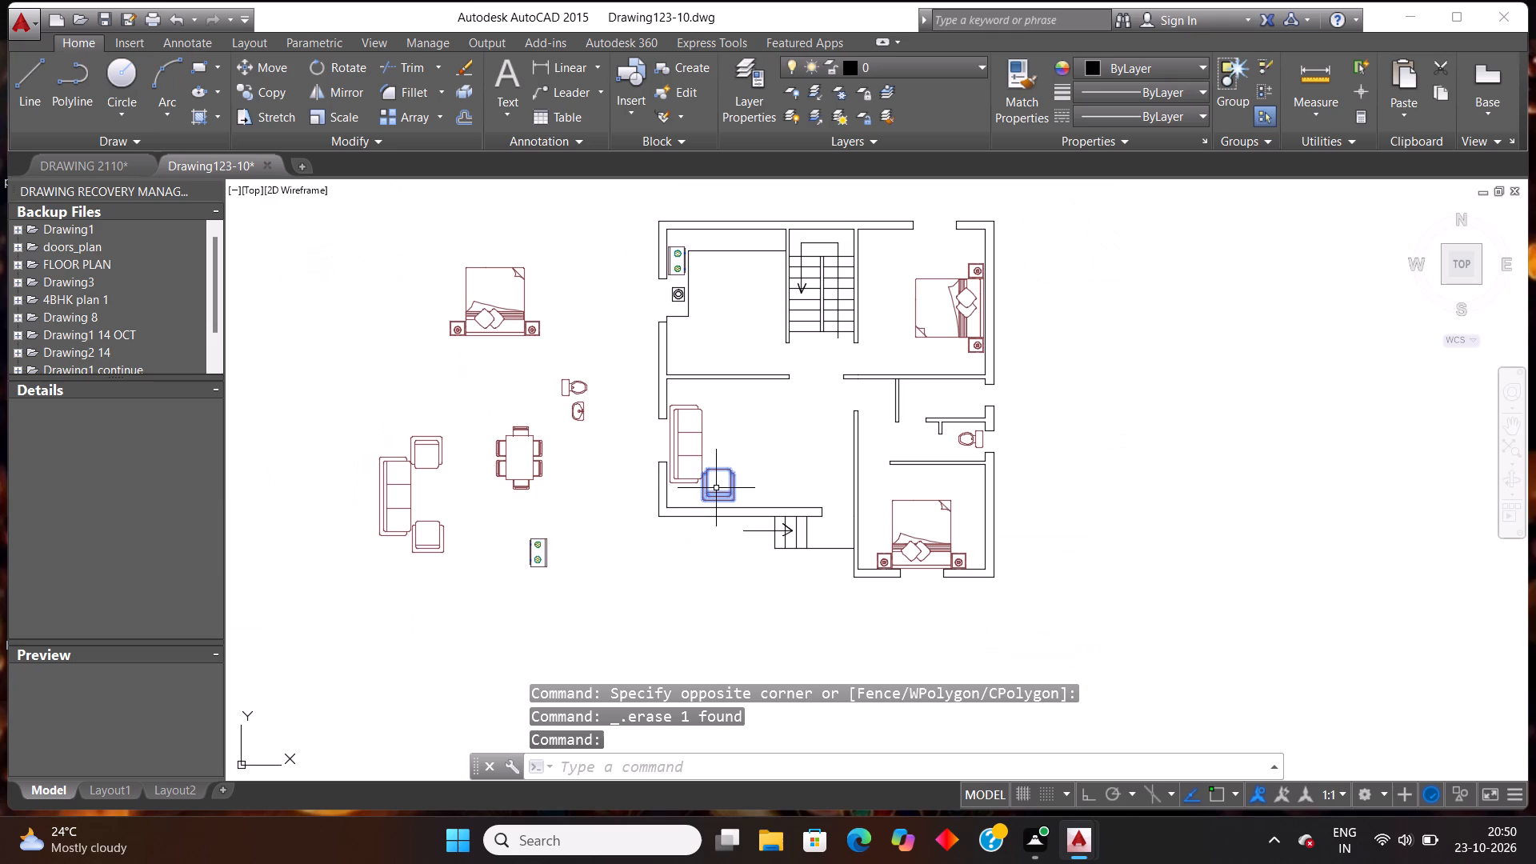
key(m)
key(Return)
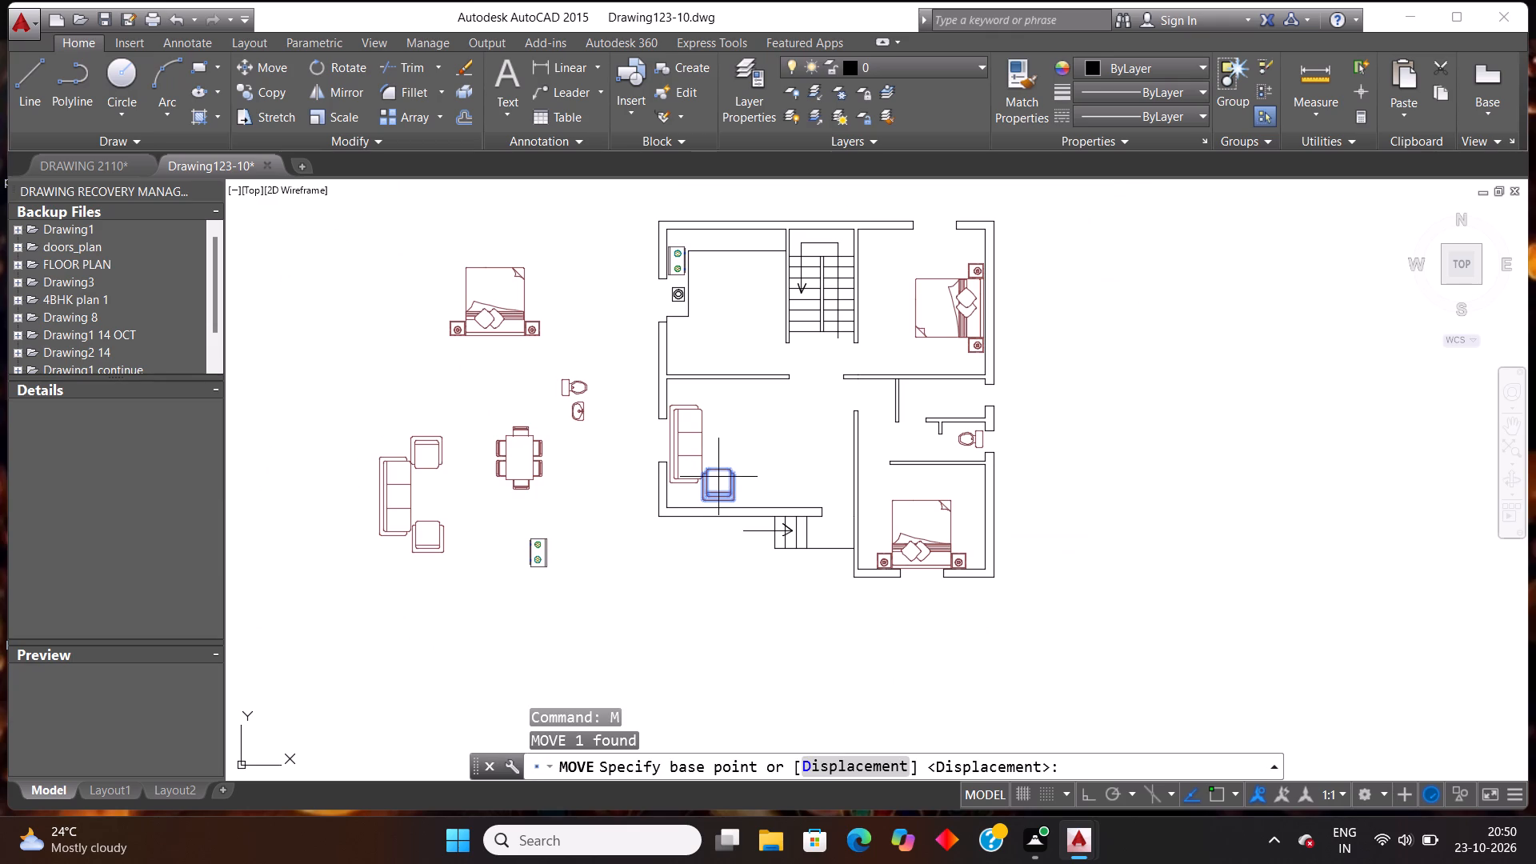
click(726, 471)
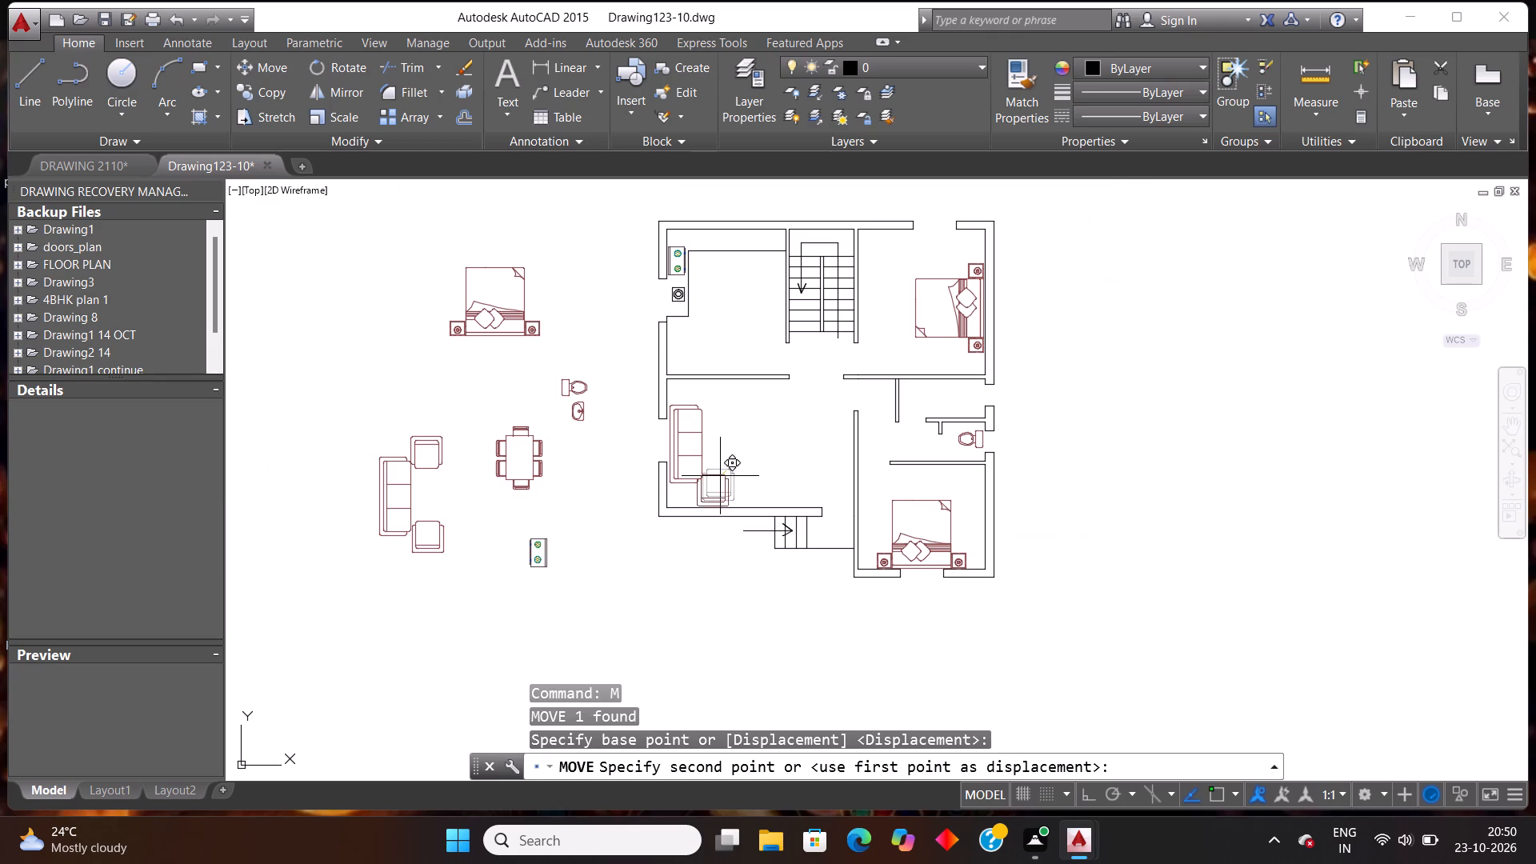
click(722, 475)
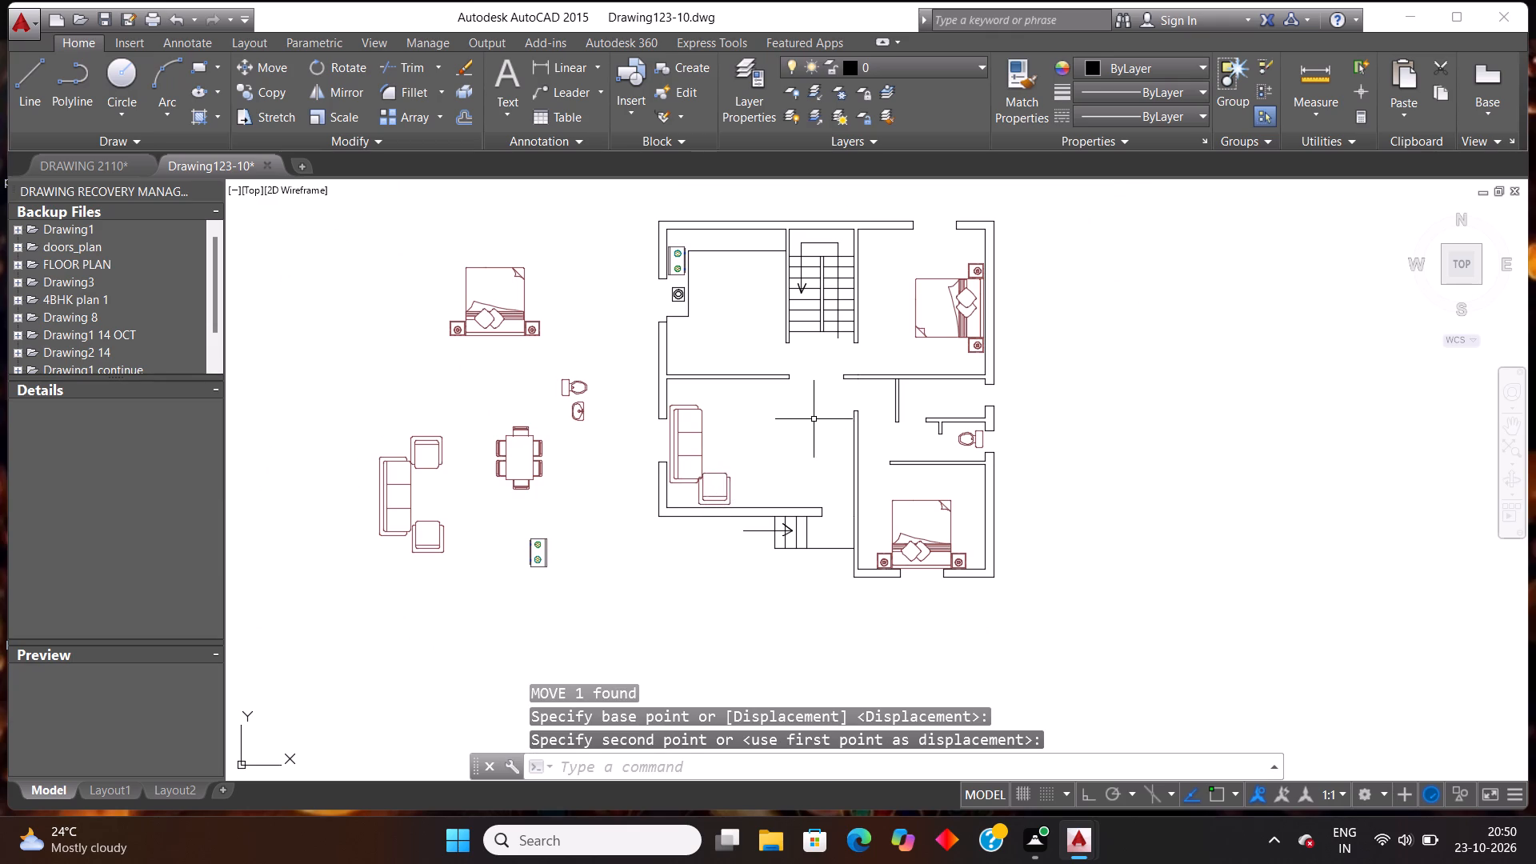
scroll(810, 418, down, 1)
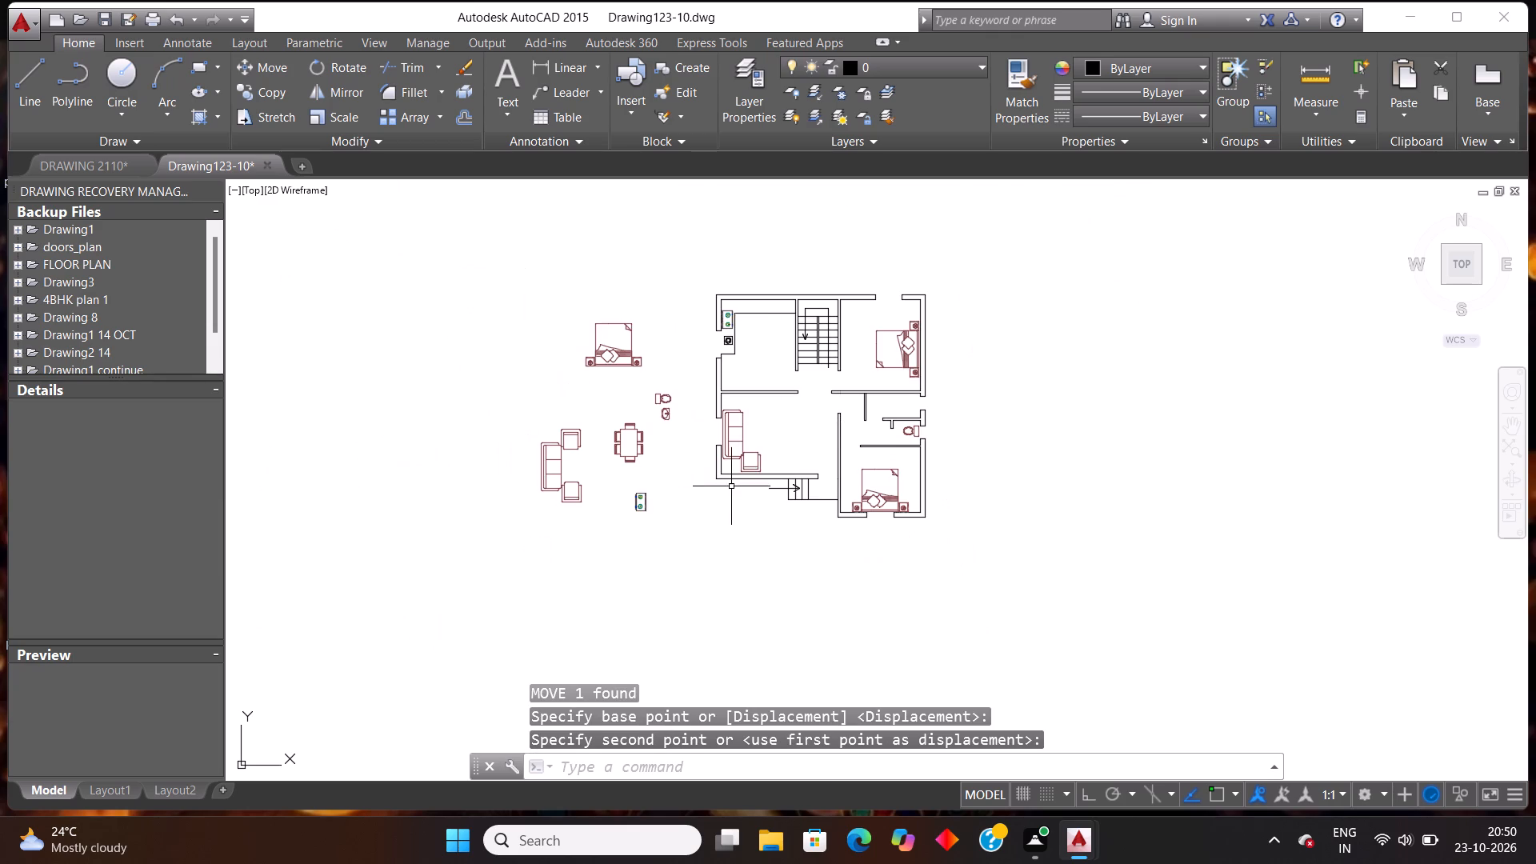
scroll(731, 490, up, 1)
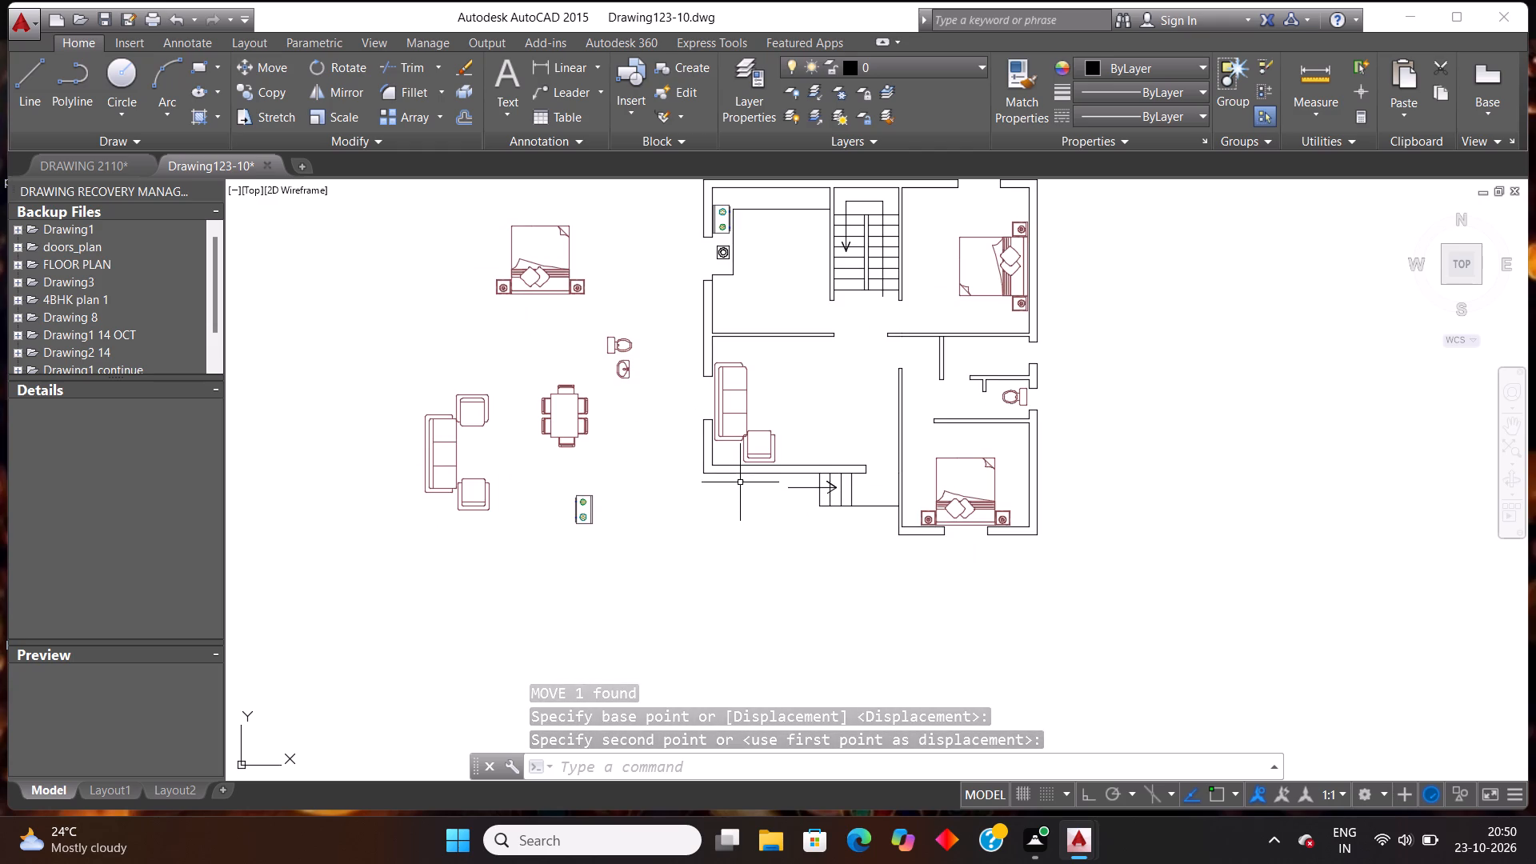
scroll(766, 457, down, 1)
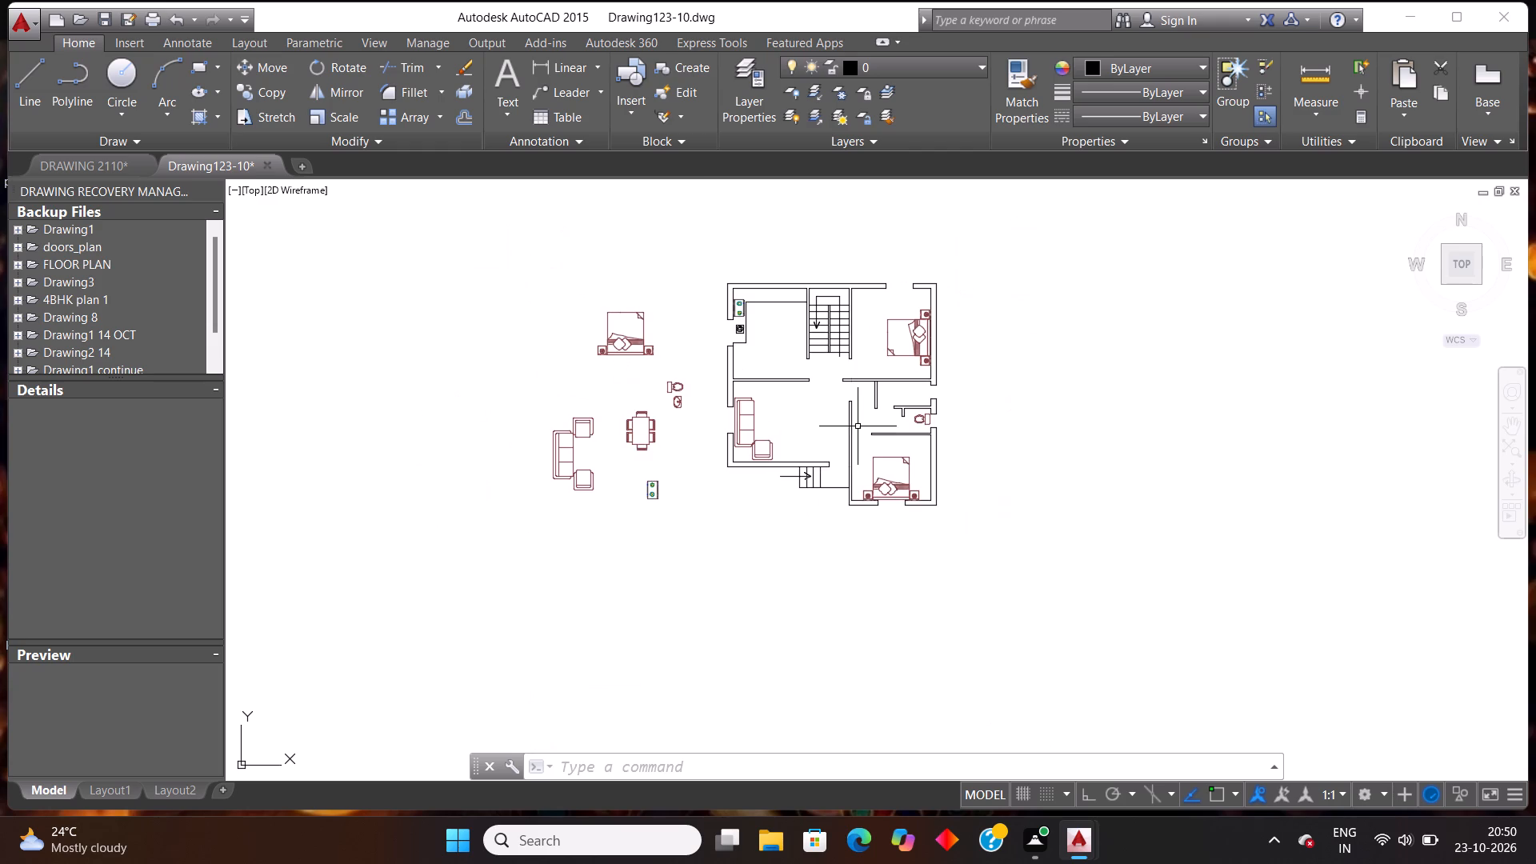
Delete all the spare furniture, kitchen and sanitary blocks lying outside the floor plan, to its left.
scroll(817, 439, up, 1)
scroll(803, 439, down, 1)
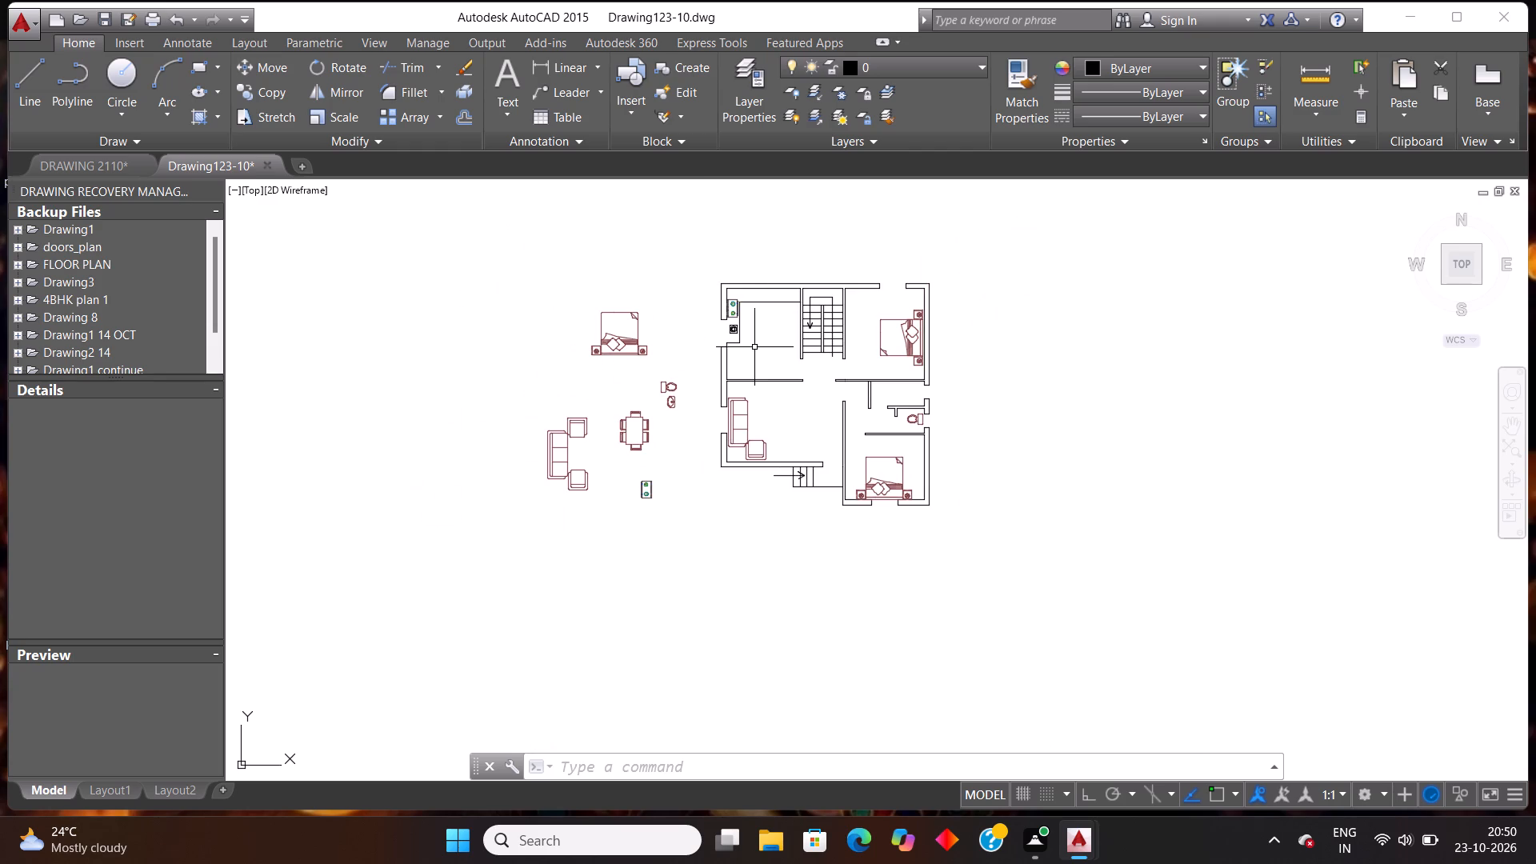
scroll(754, 348, up, 2)
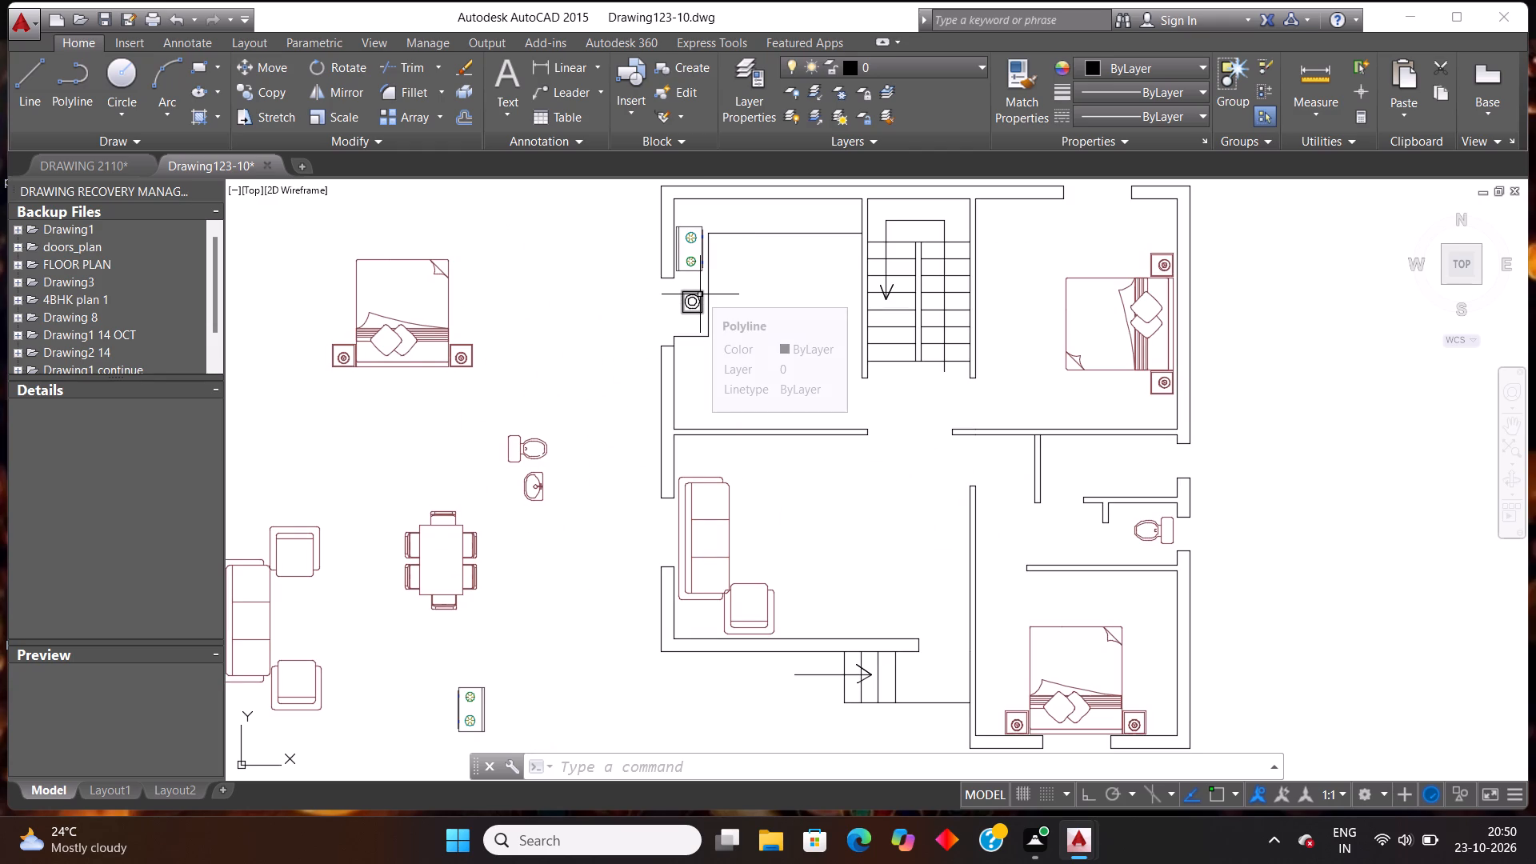
scroll(700, 294, down, 2)
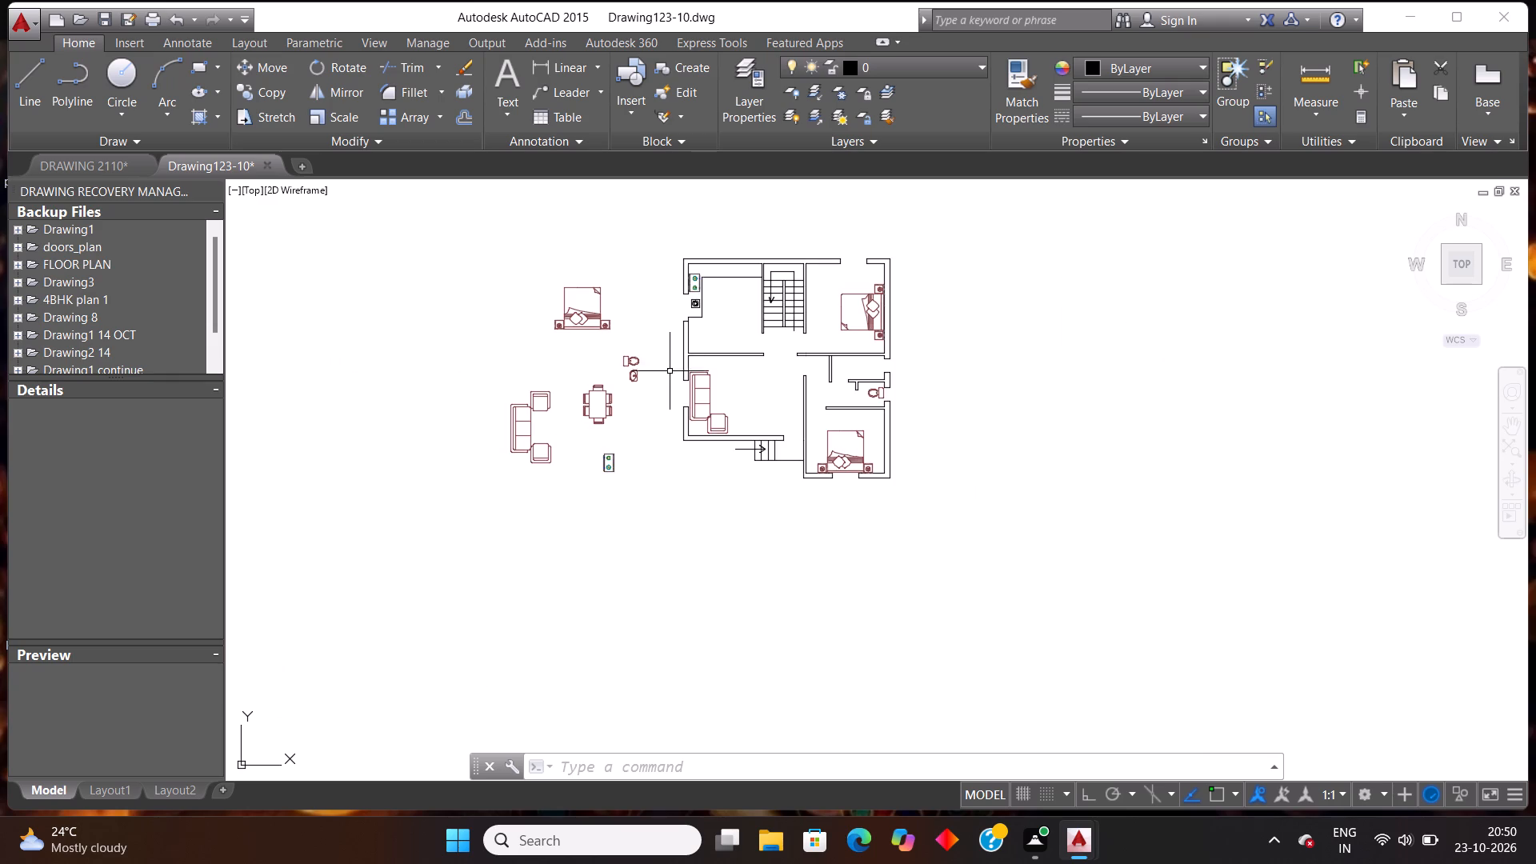
click(633, 499)
click(464, 276)
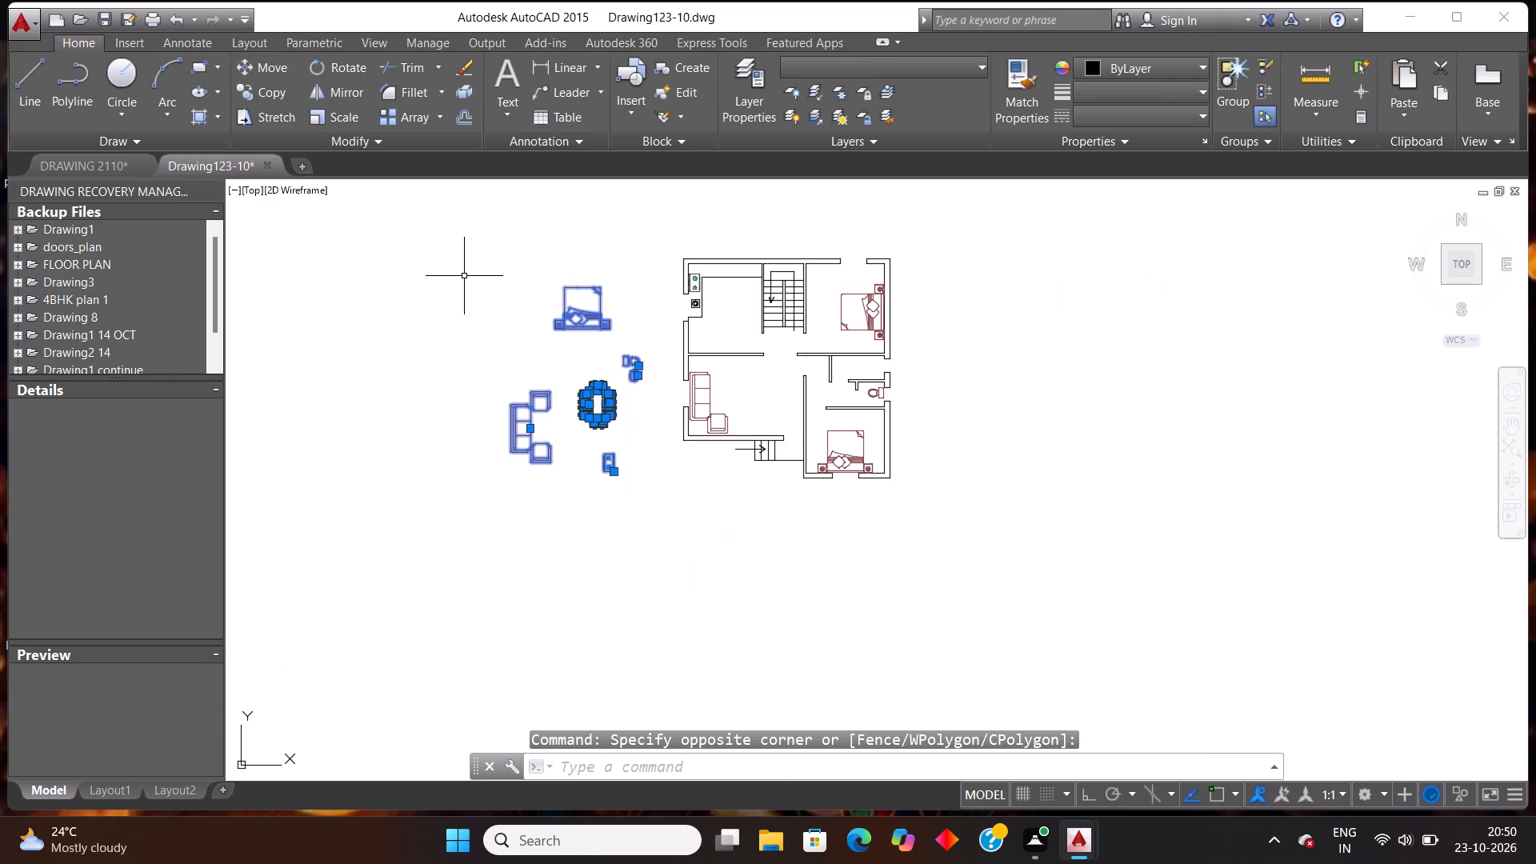
key(Delete)
scroll(540, 314, down, 1)
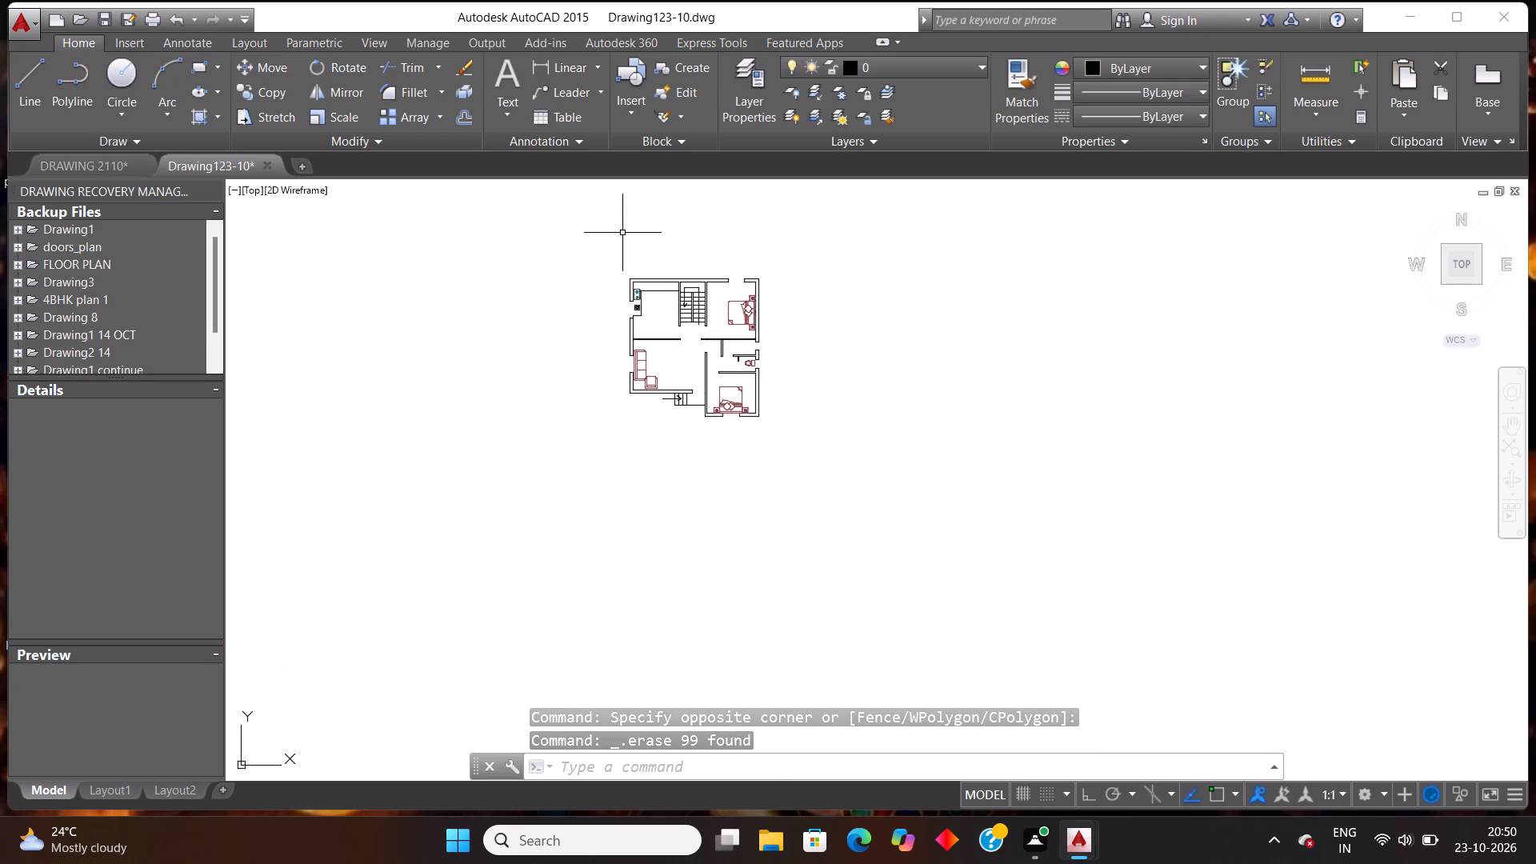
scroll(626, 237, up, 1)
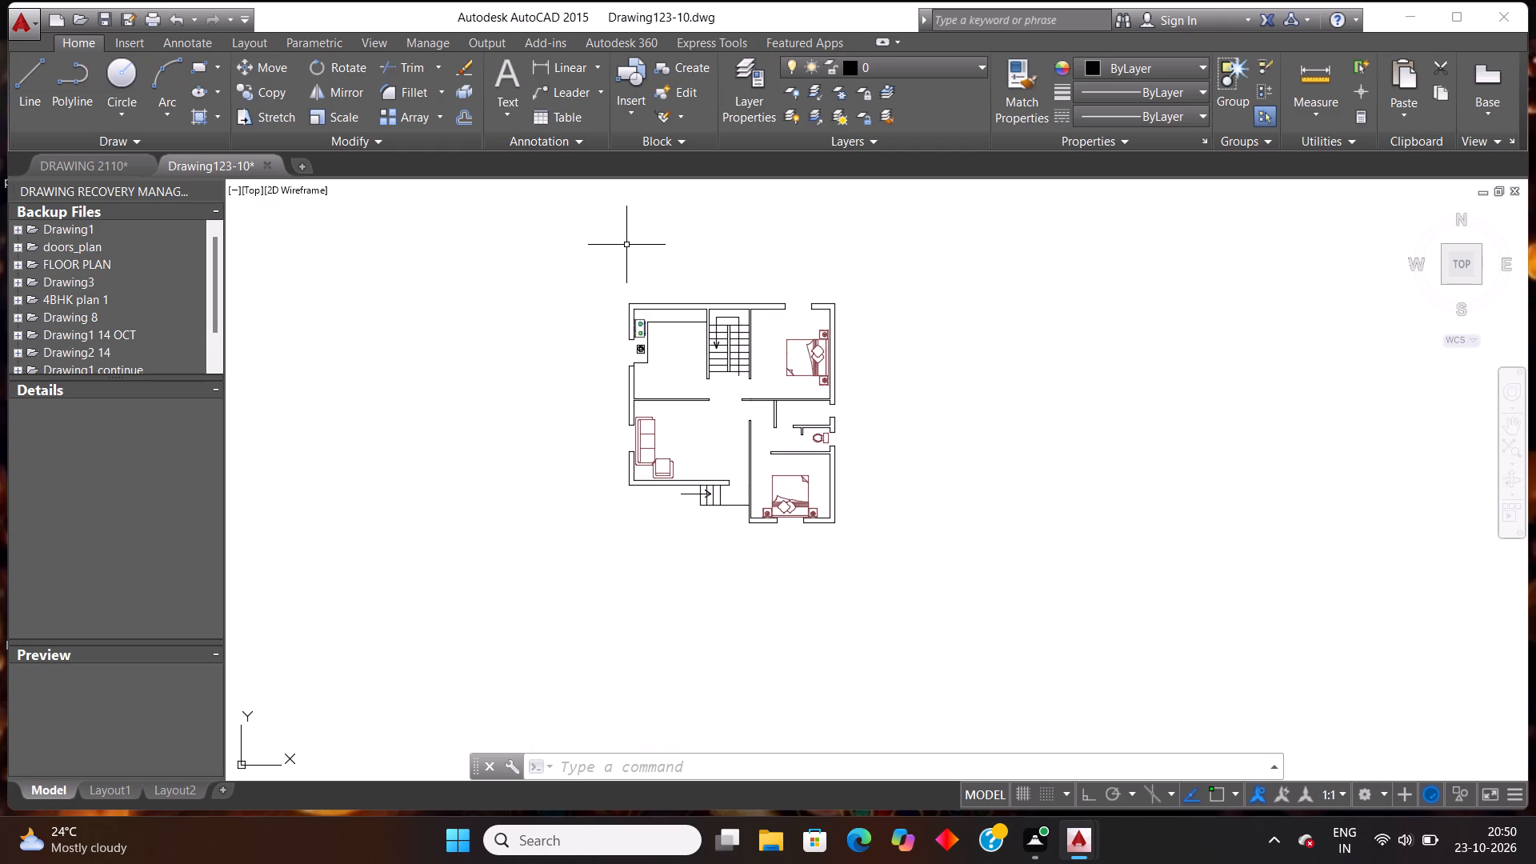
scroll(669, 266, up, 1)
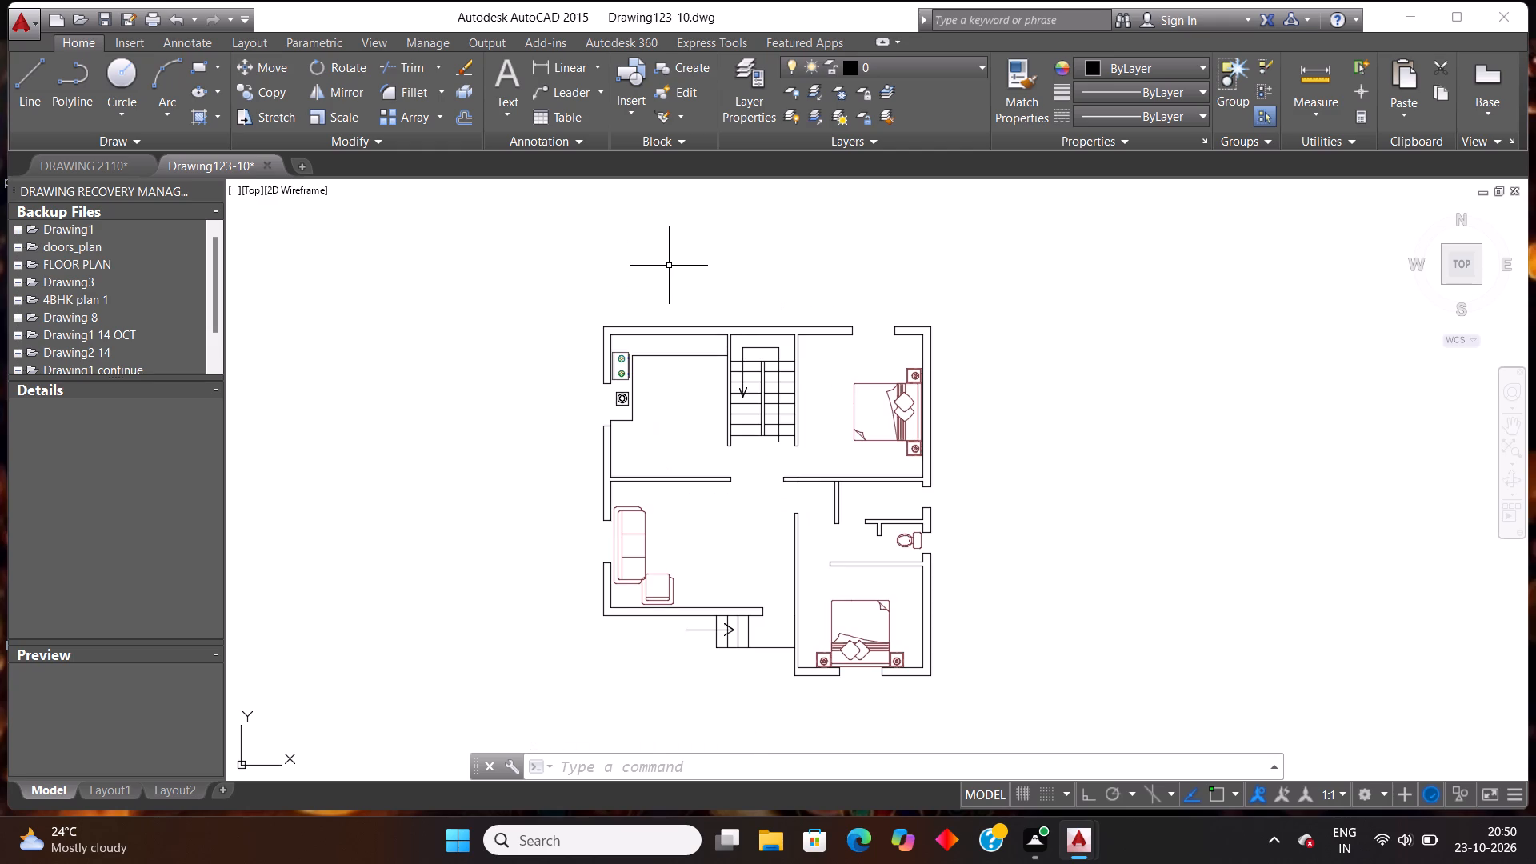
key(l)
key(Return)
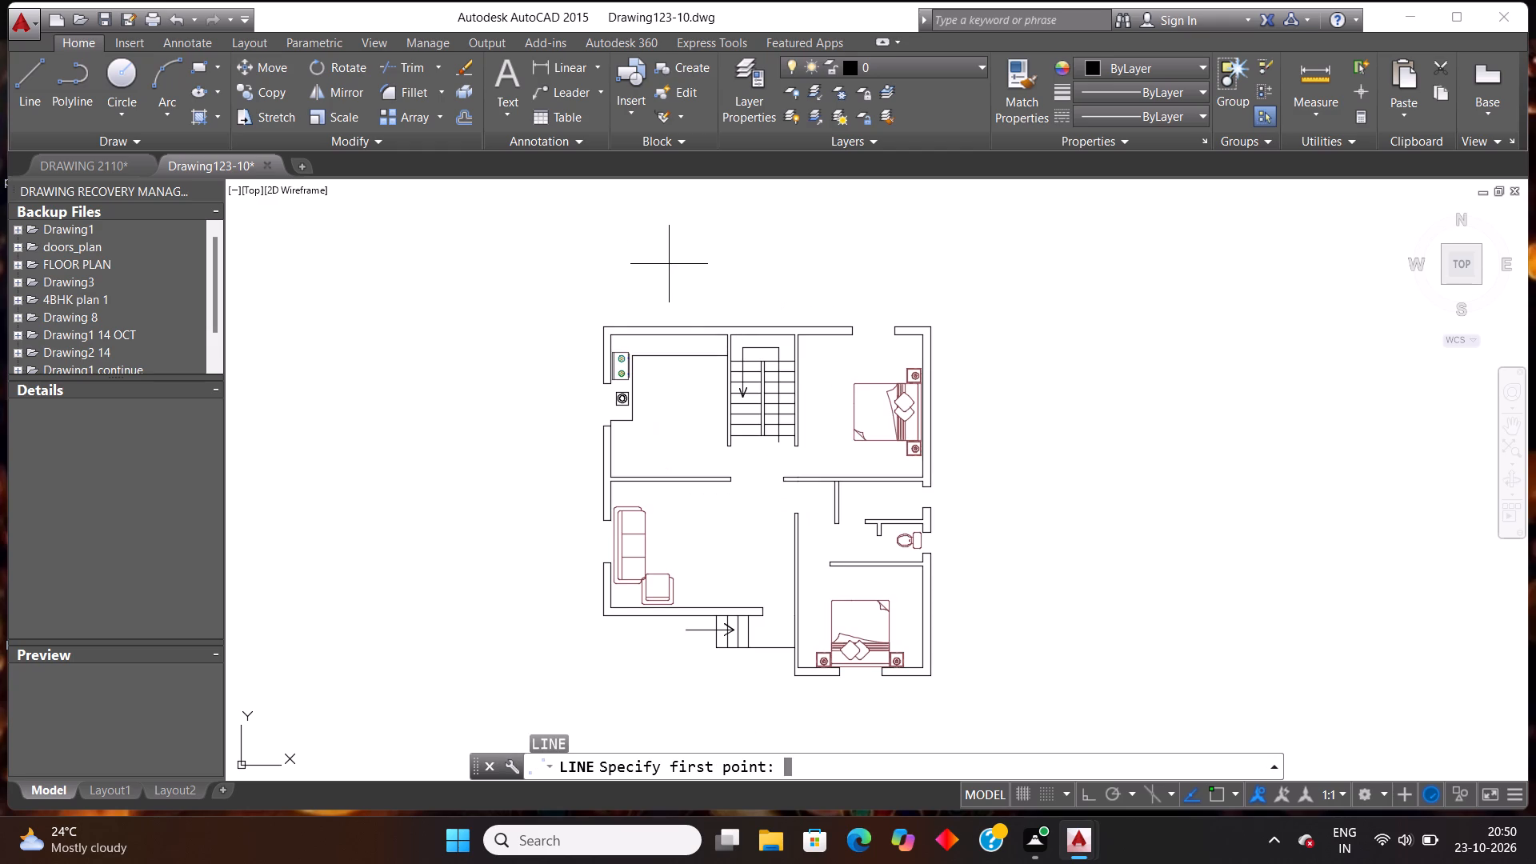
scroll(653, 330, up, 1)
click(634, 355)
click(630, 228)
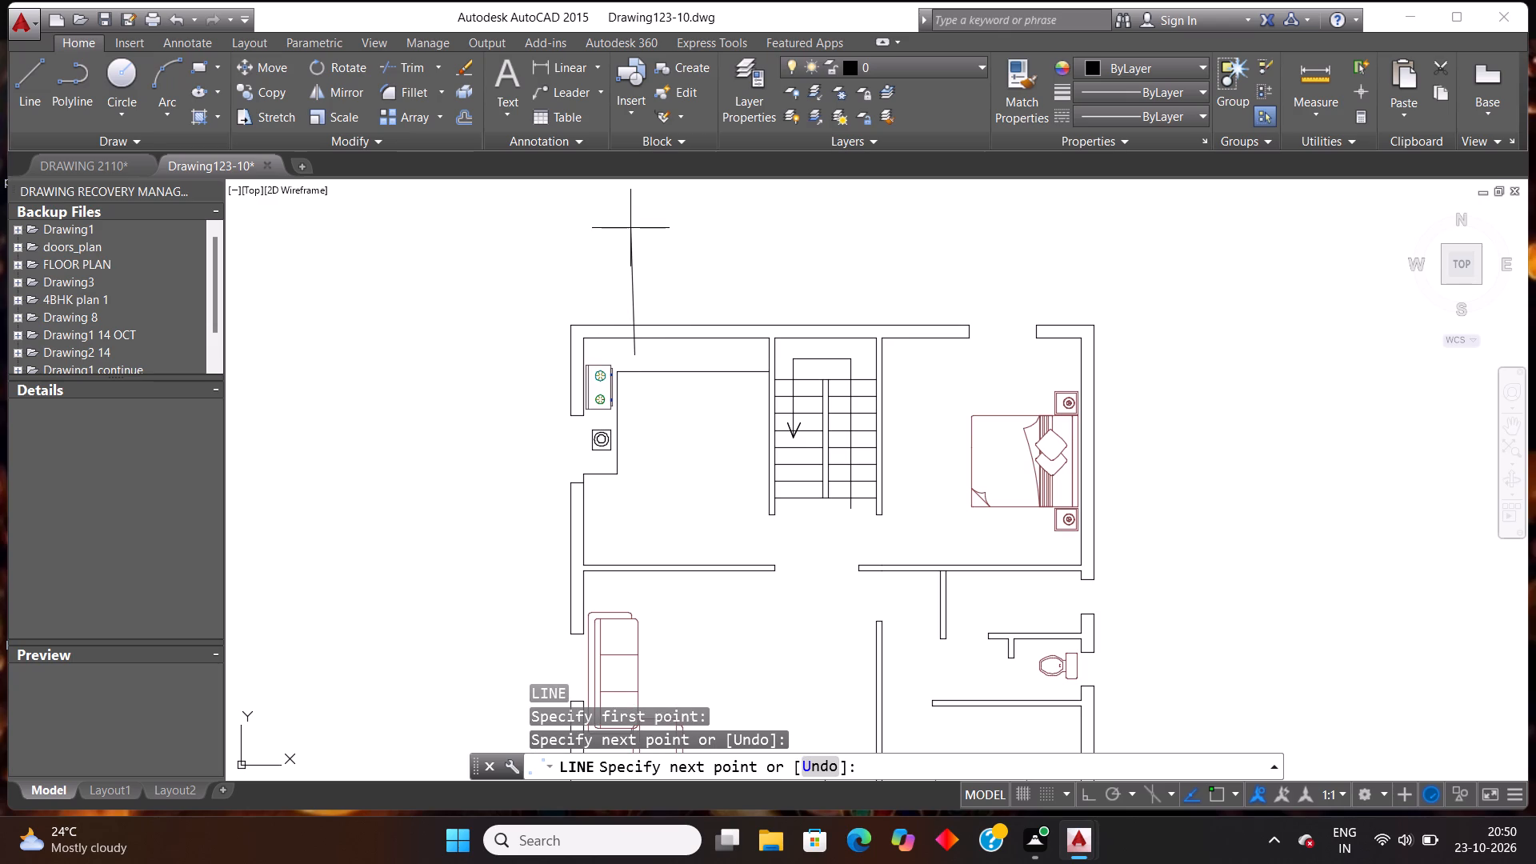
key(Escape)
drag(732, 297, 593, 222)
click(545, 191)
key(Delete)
Turn on Ortho and draw a short vertical line across the kitchen's top outer wall, near the stove corner.
key(F8)
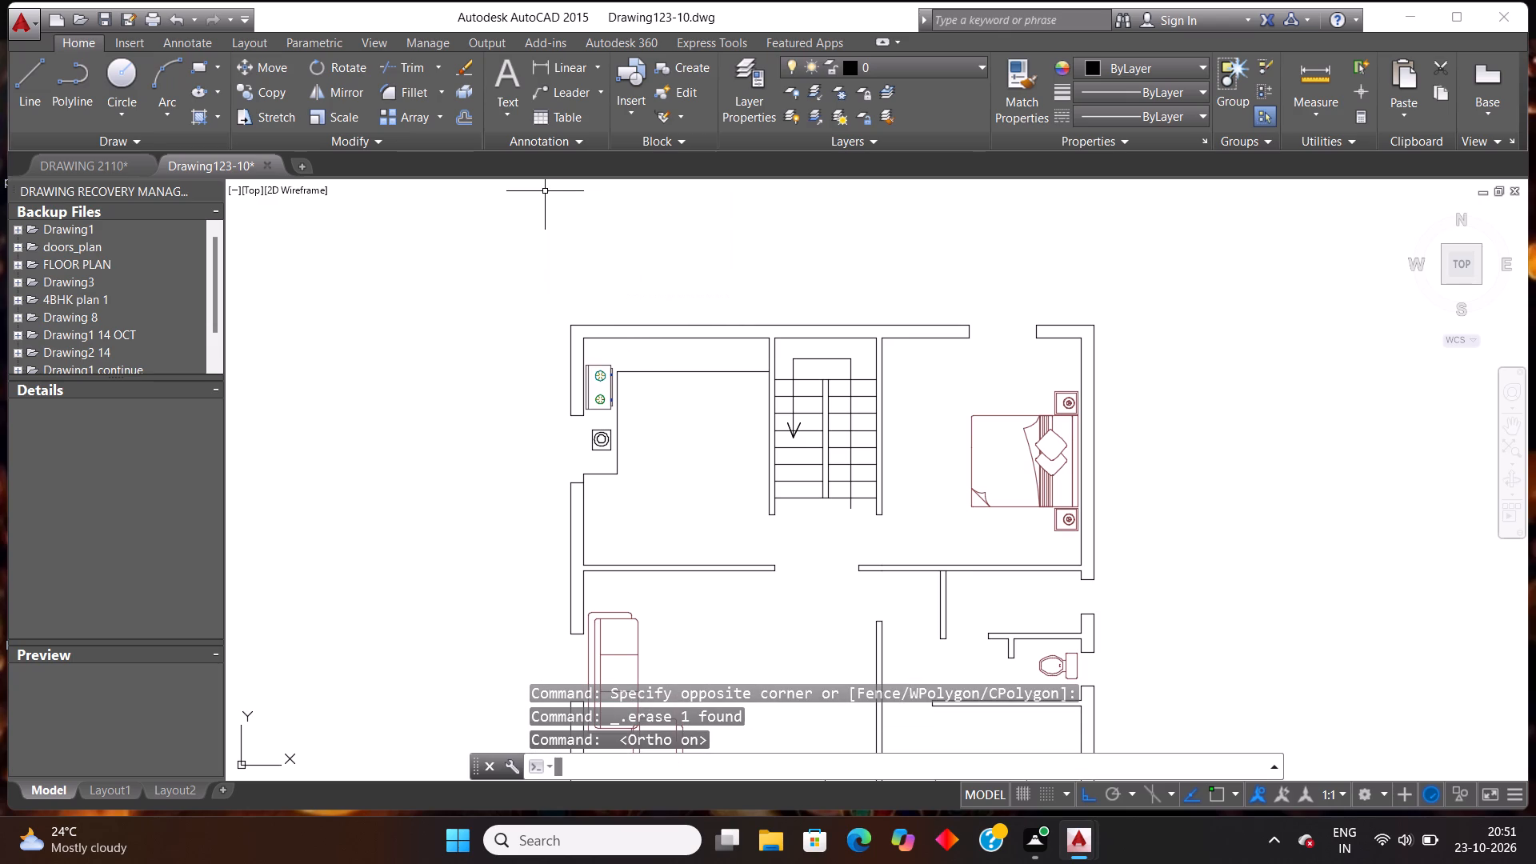
key(l)
key(Return)
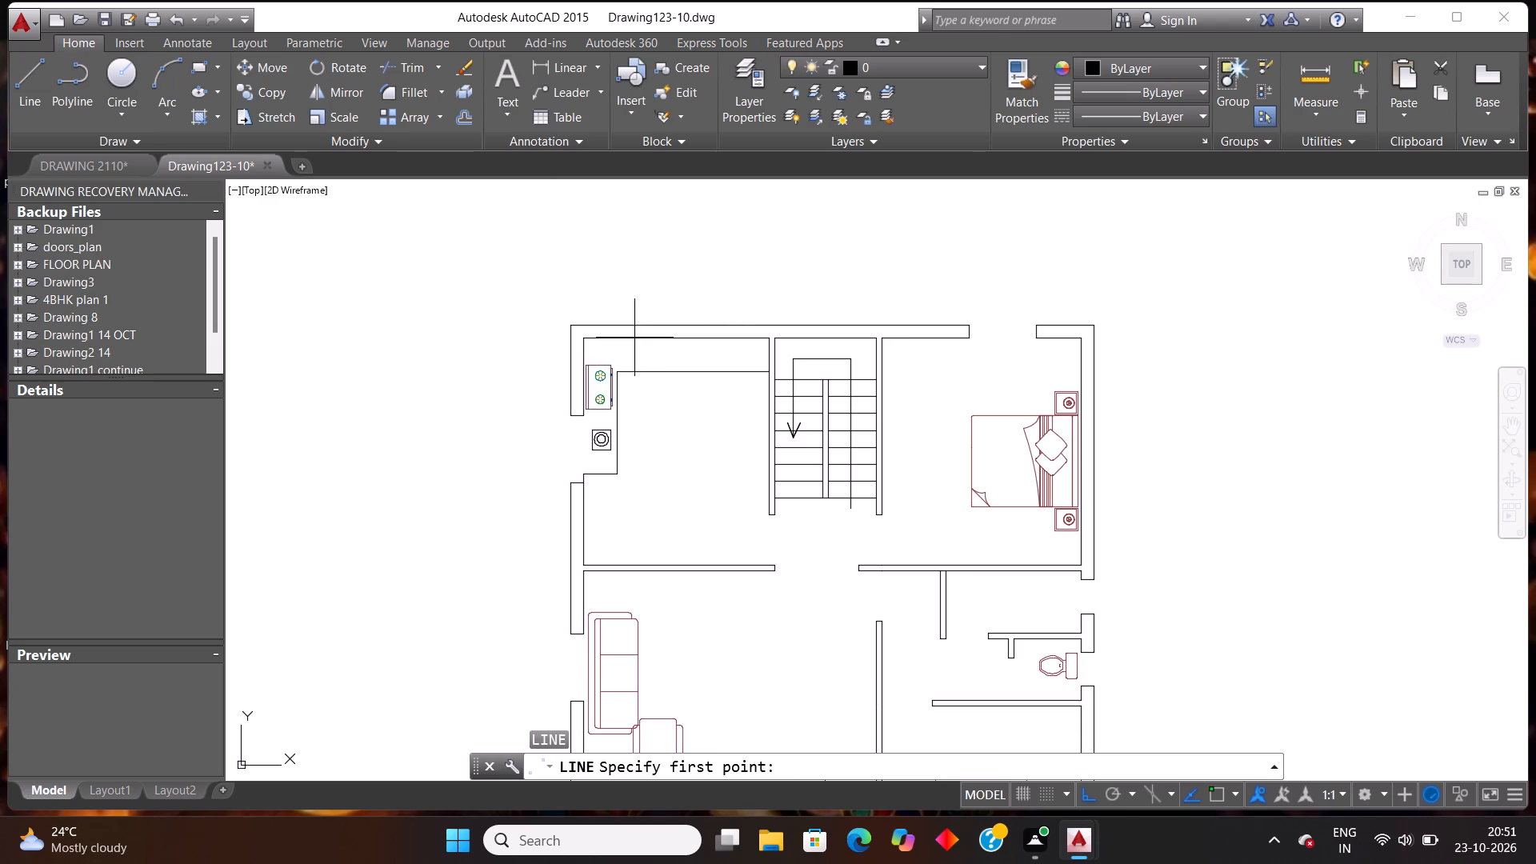
drag(628, 354, 638, 342)
click(641, 303)
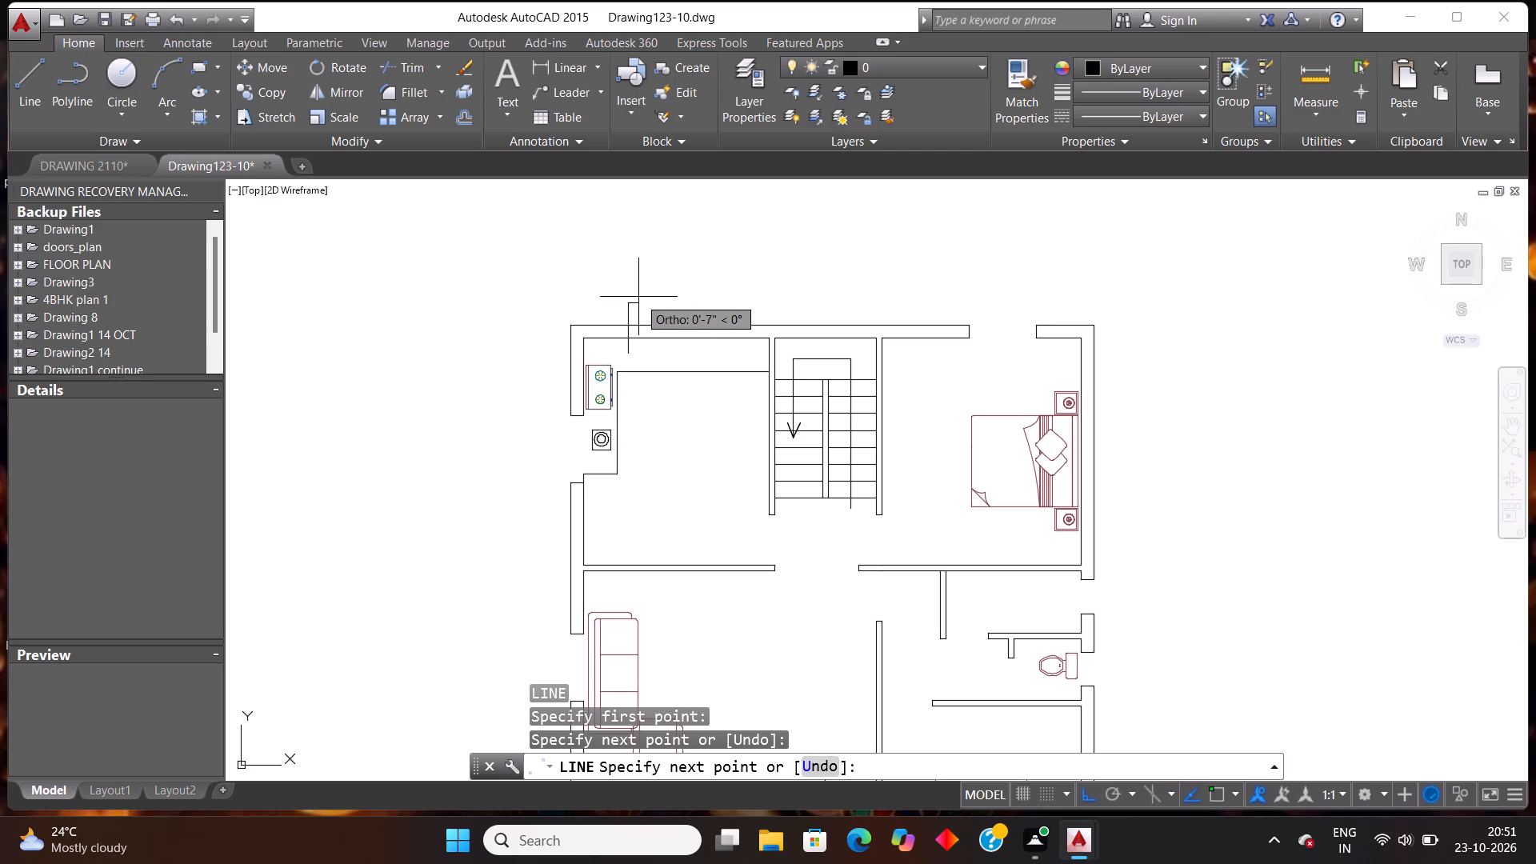
key(Escape)
Offset the vertical line 4' to the right along the kitchen's top wall.
text(off)
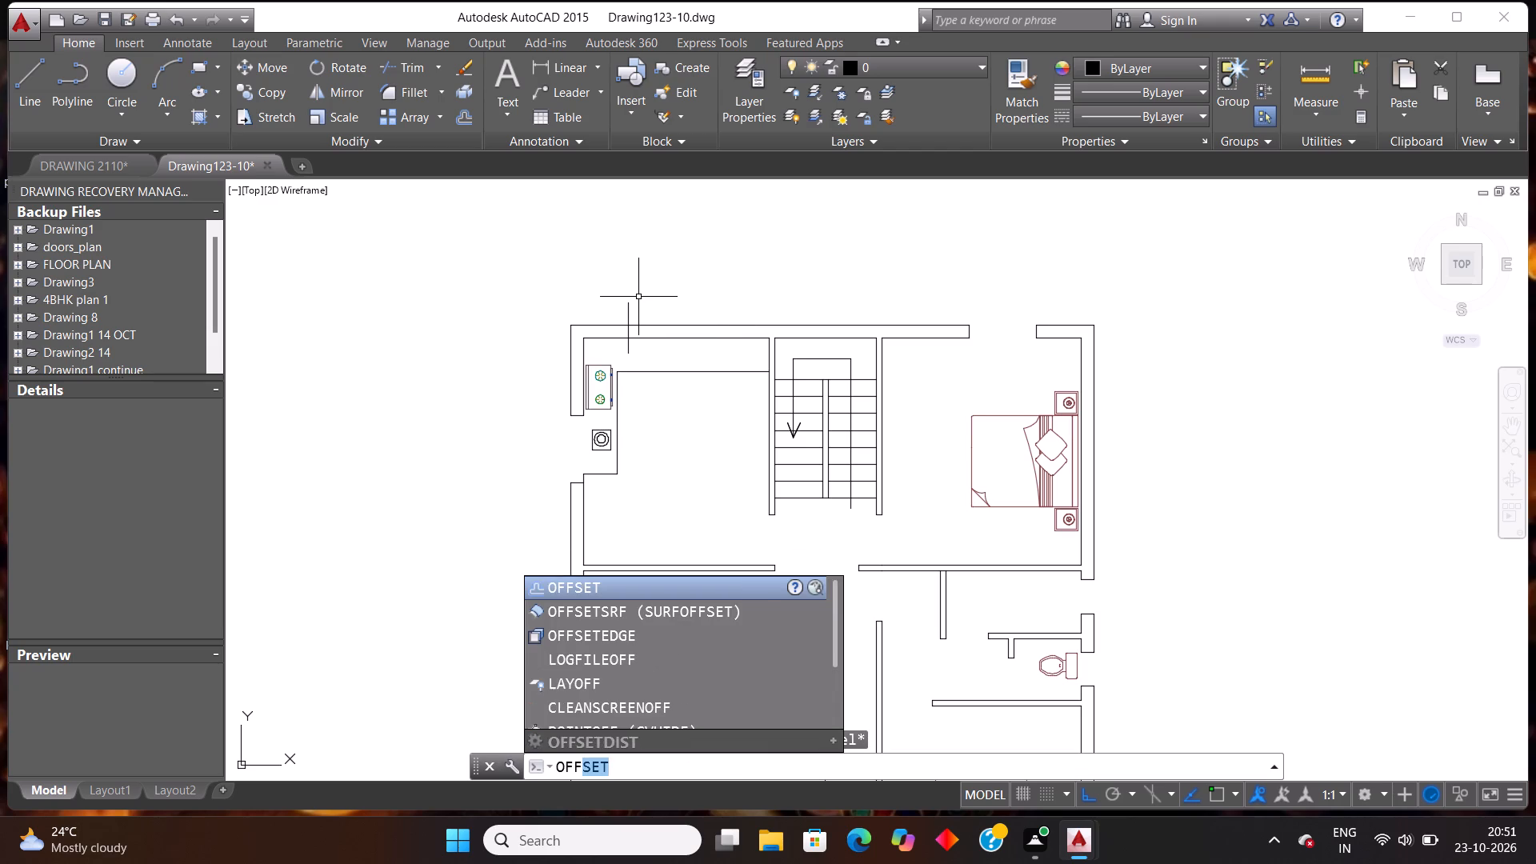
key(Return)
text(4')
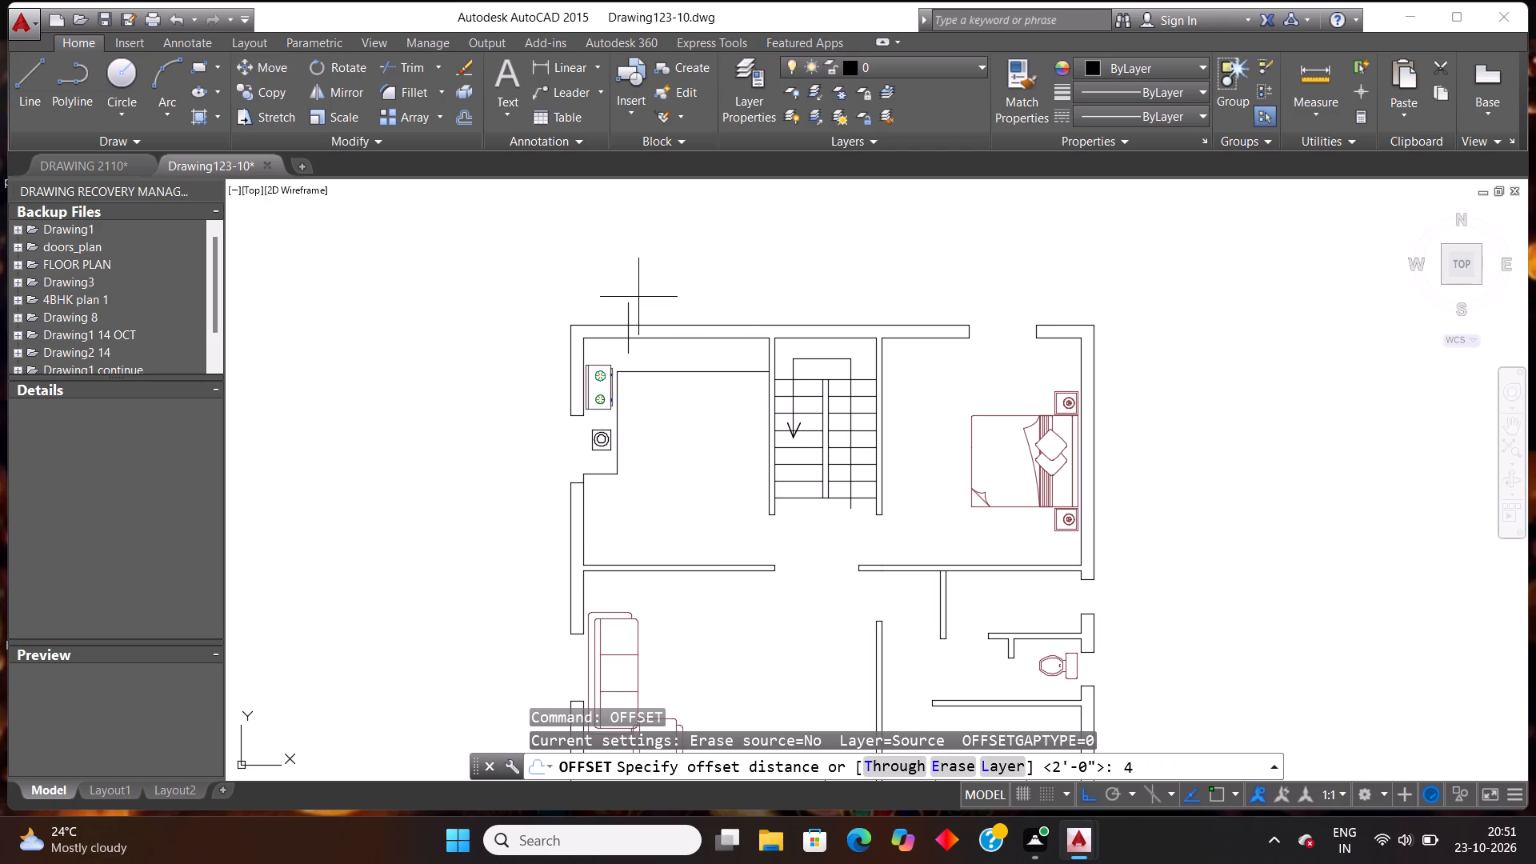
key(Return)
drag(629, 309, 658, 312)
click(717, 297)
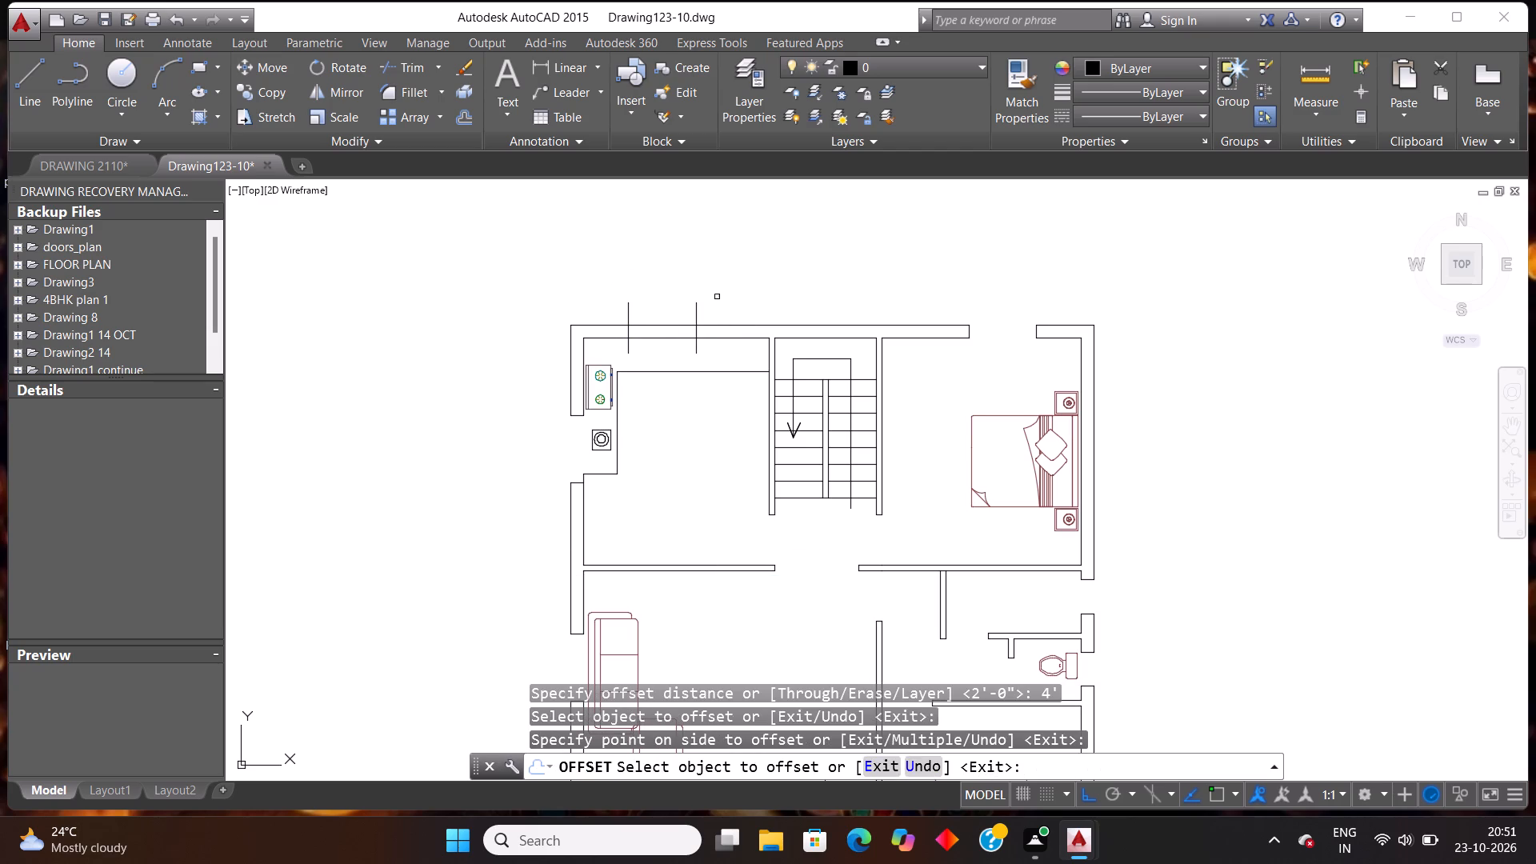
key(Escape)
key(Escape)
Trim the kitchen's top wall between the two vertical lines and trim their overhanging ends to form a window opening.
text(tr)
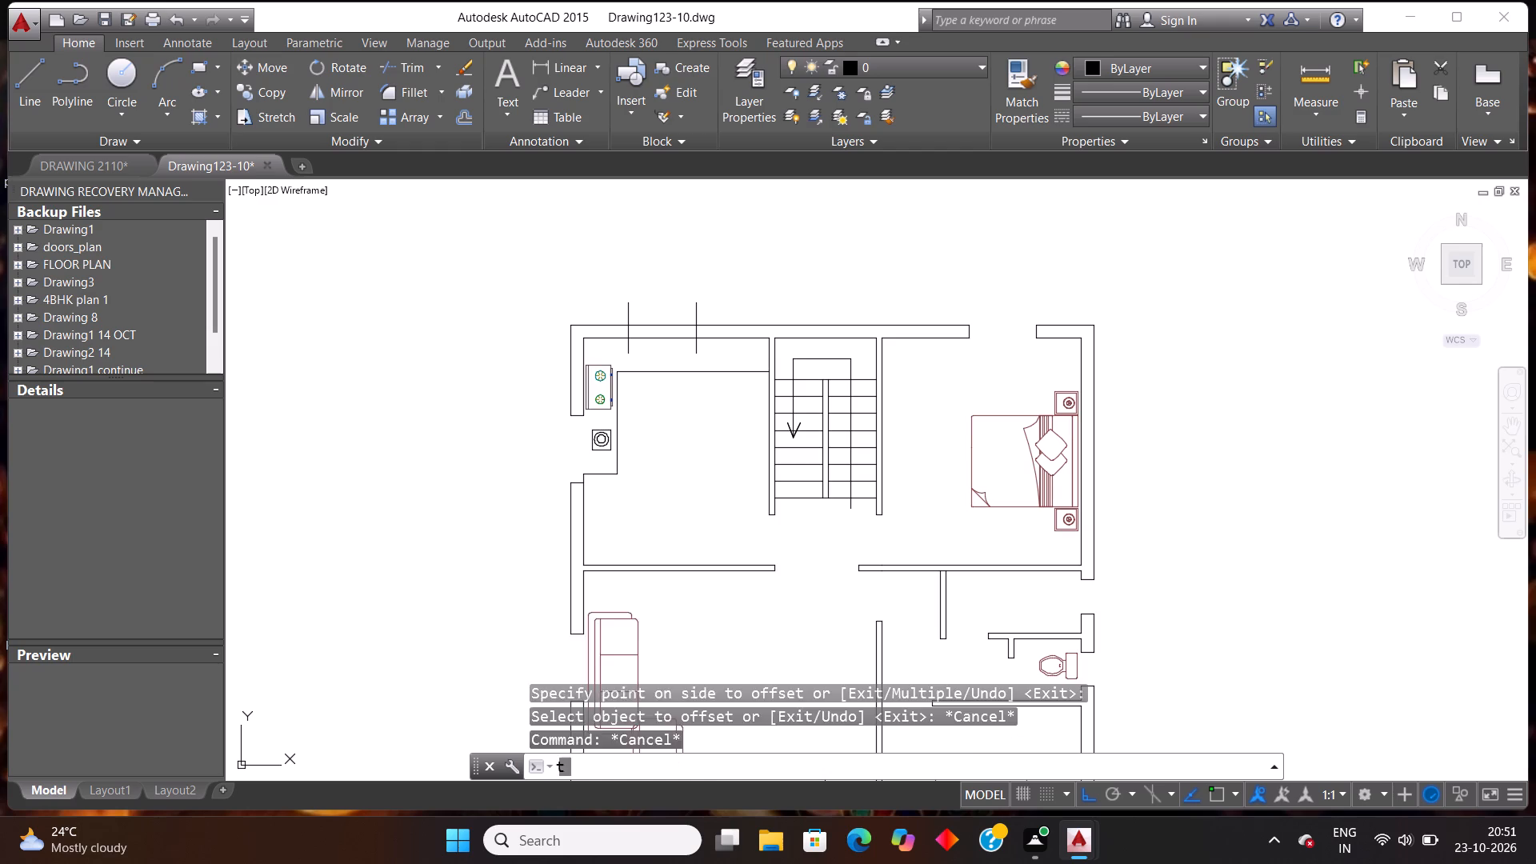
key(Return)
key(Return)
drag(666, 347, 669, 330)
click(654, 273)
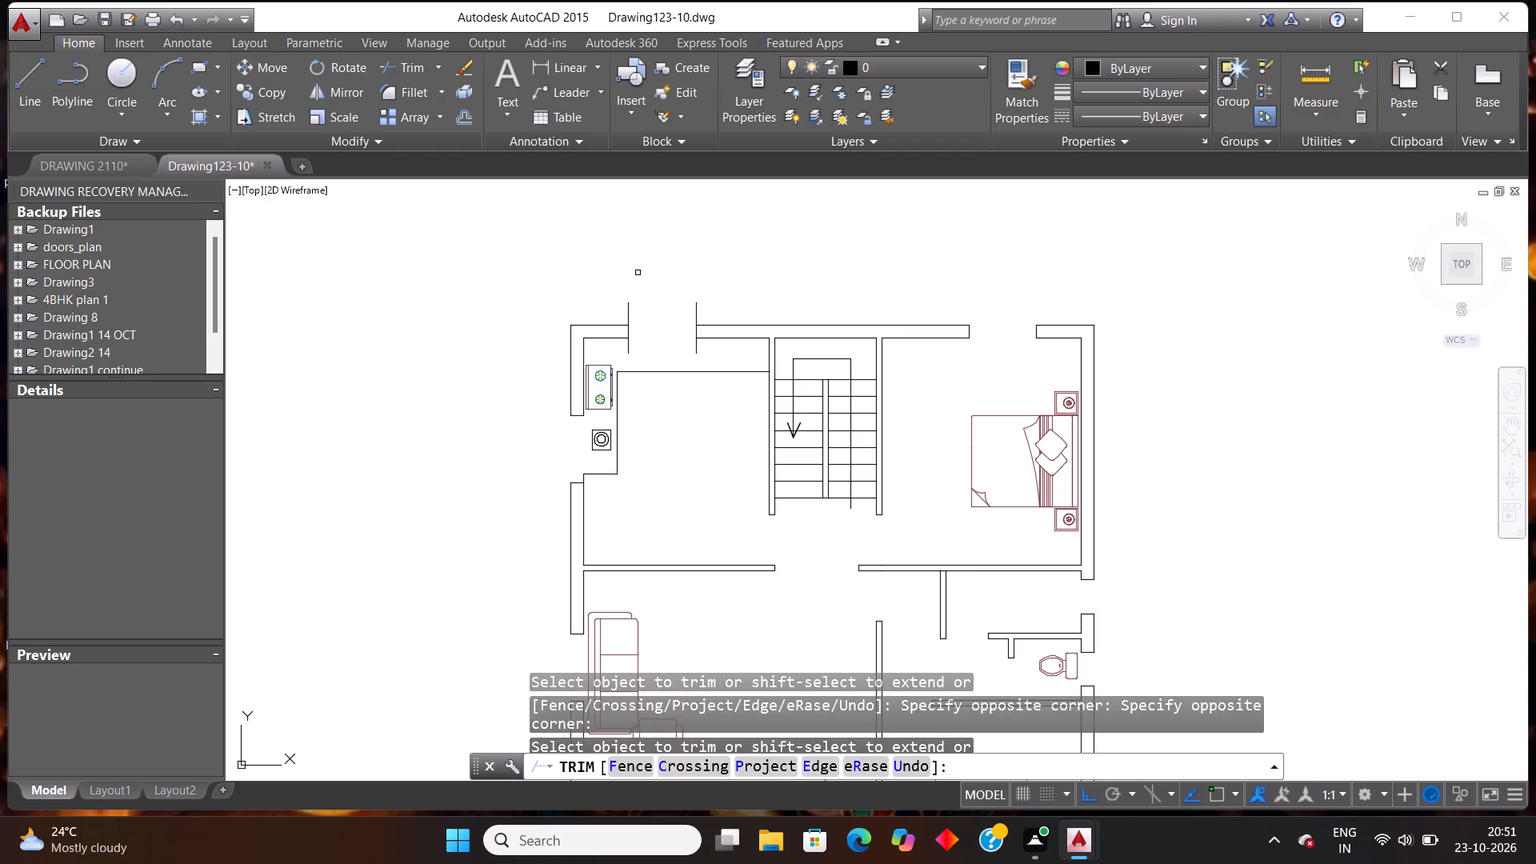
click(602, 273)
click(722, 307)
drag(721, 349, 683, 332)
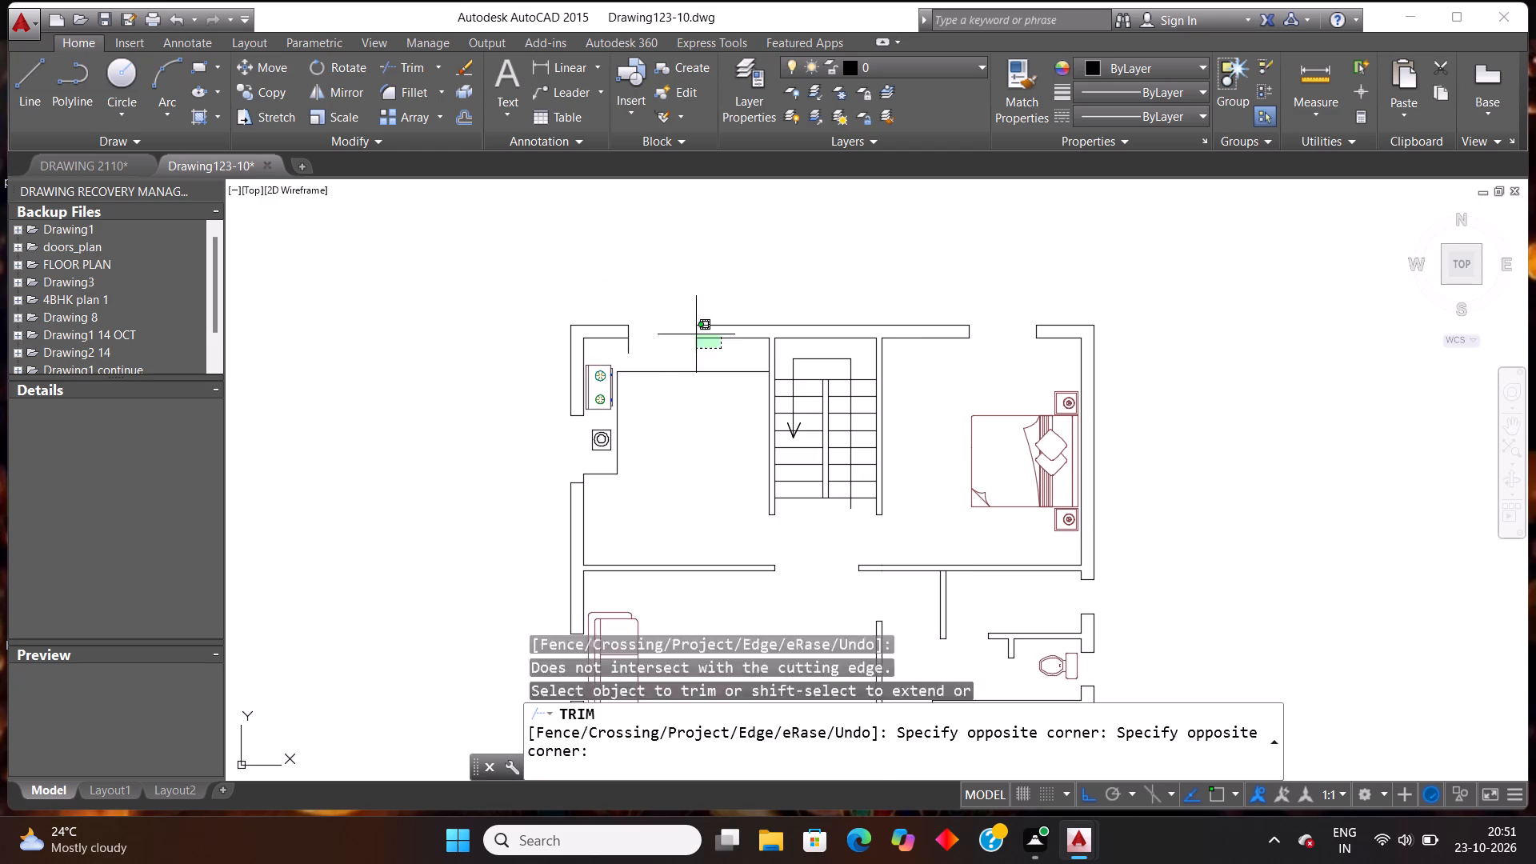
drag(683, 332, 689, 334)
click(594, 342)
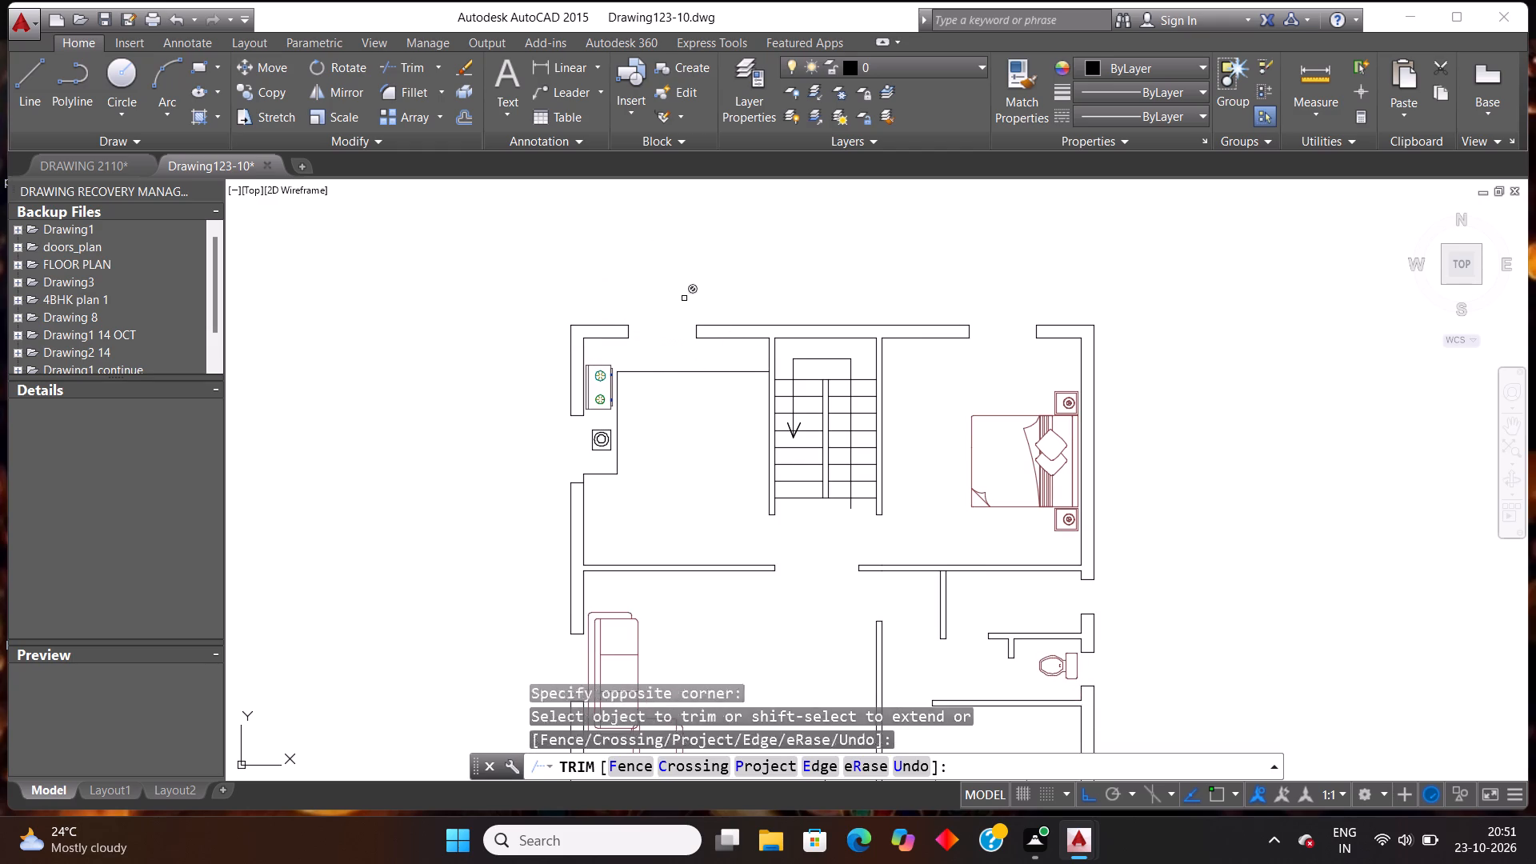
scroll(723, 270, down, 1)
key(Escape)
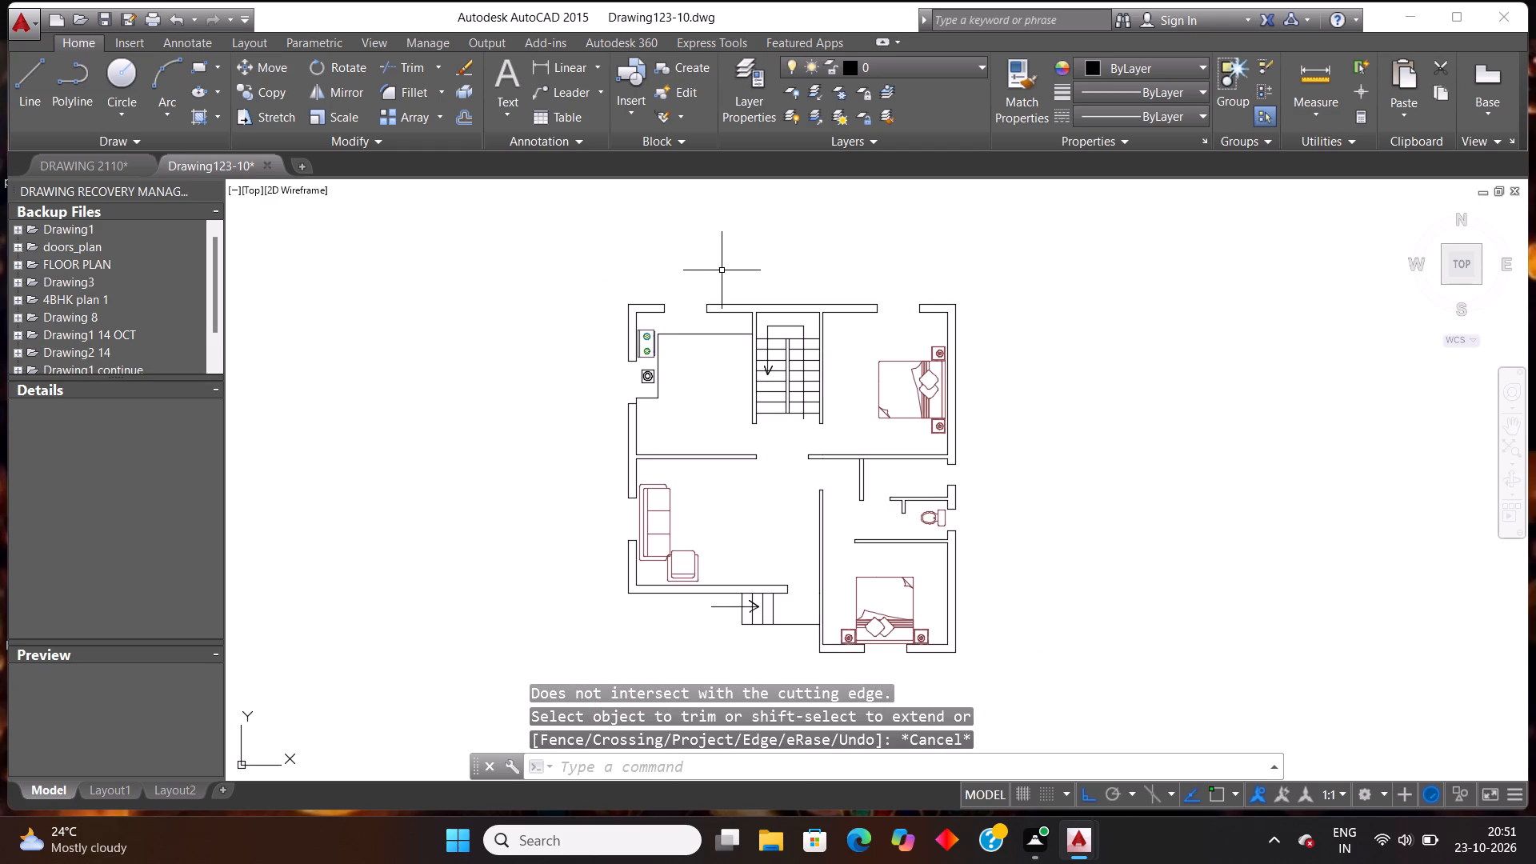
Copy the window in the dining room's left outer wall from DRAWING 2110 to the clipboard.
scroll(722, 267, down, 2)
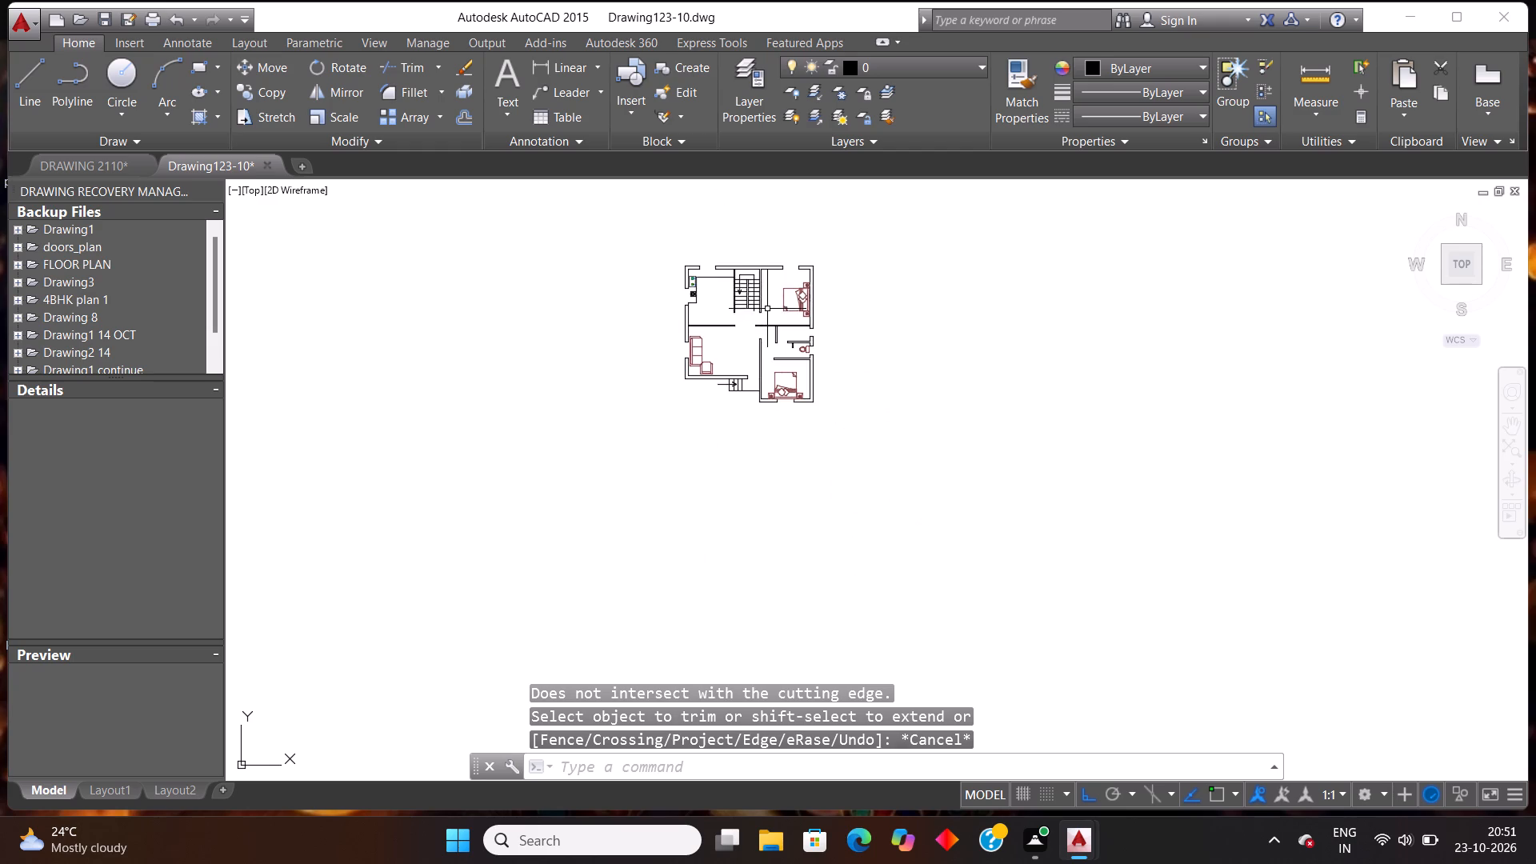
scroll(722, 258, up, 1)
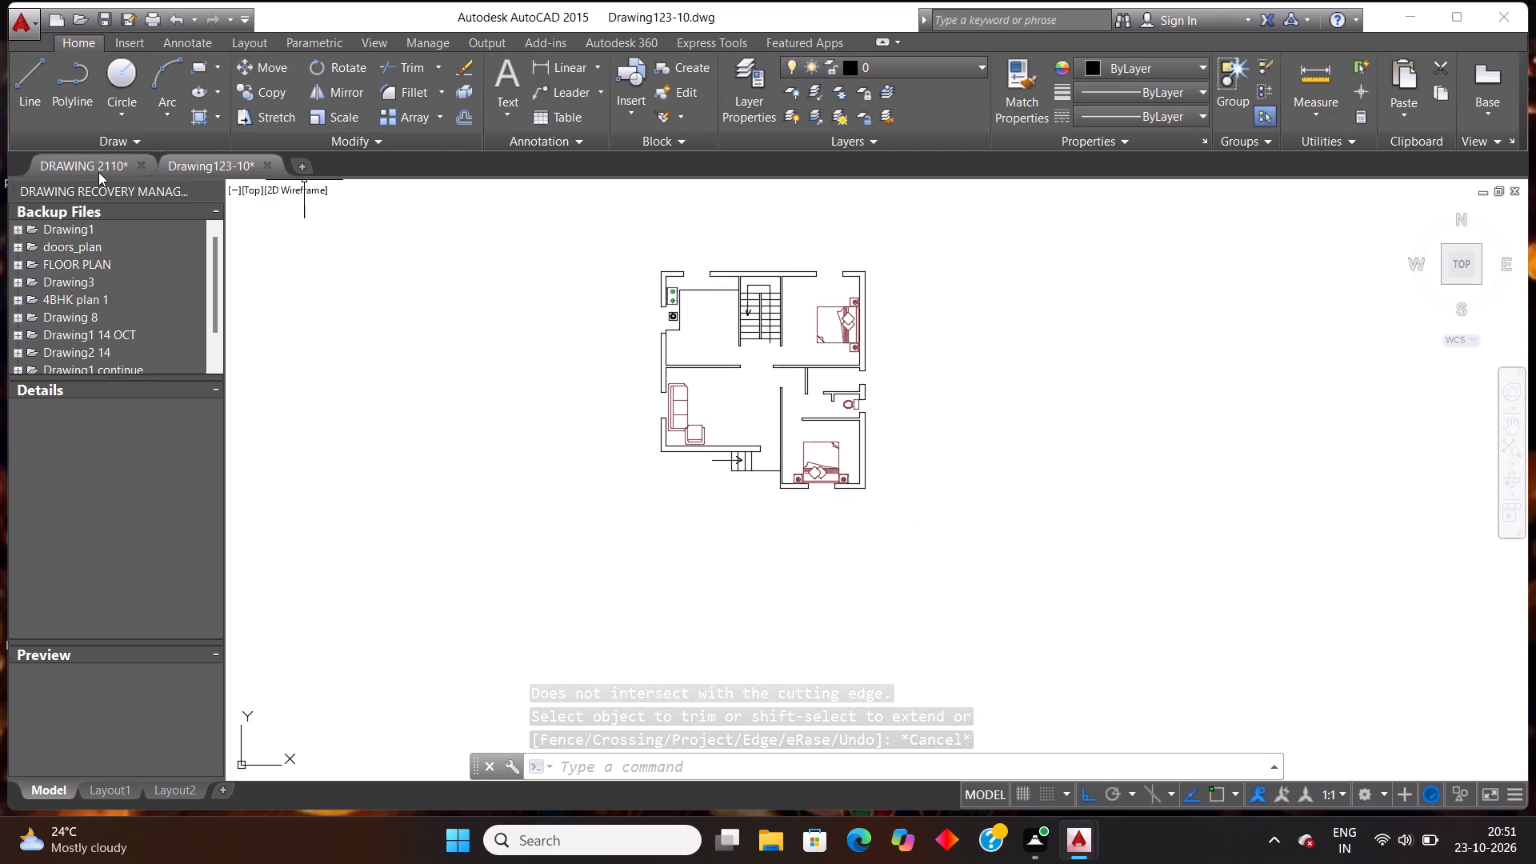
click(98, 172)
scroll(661, 294, down, 4)
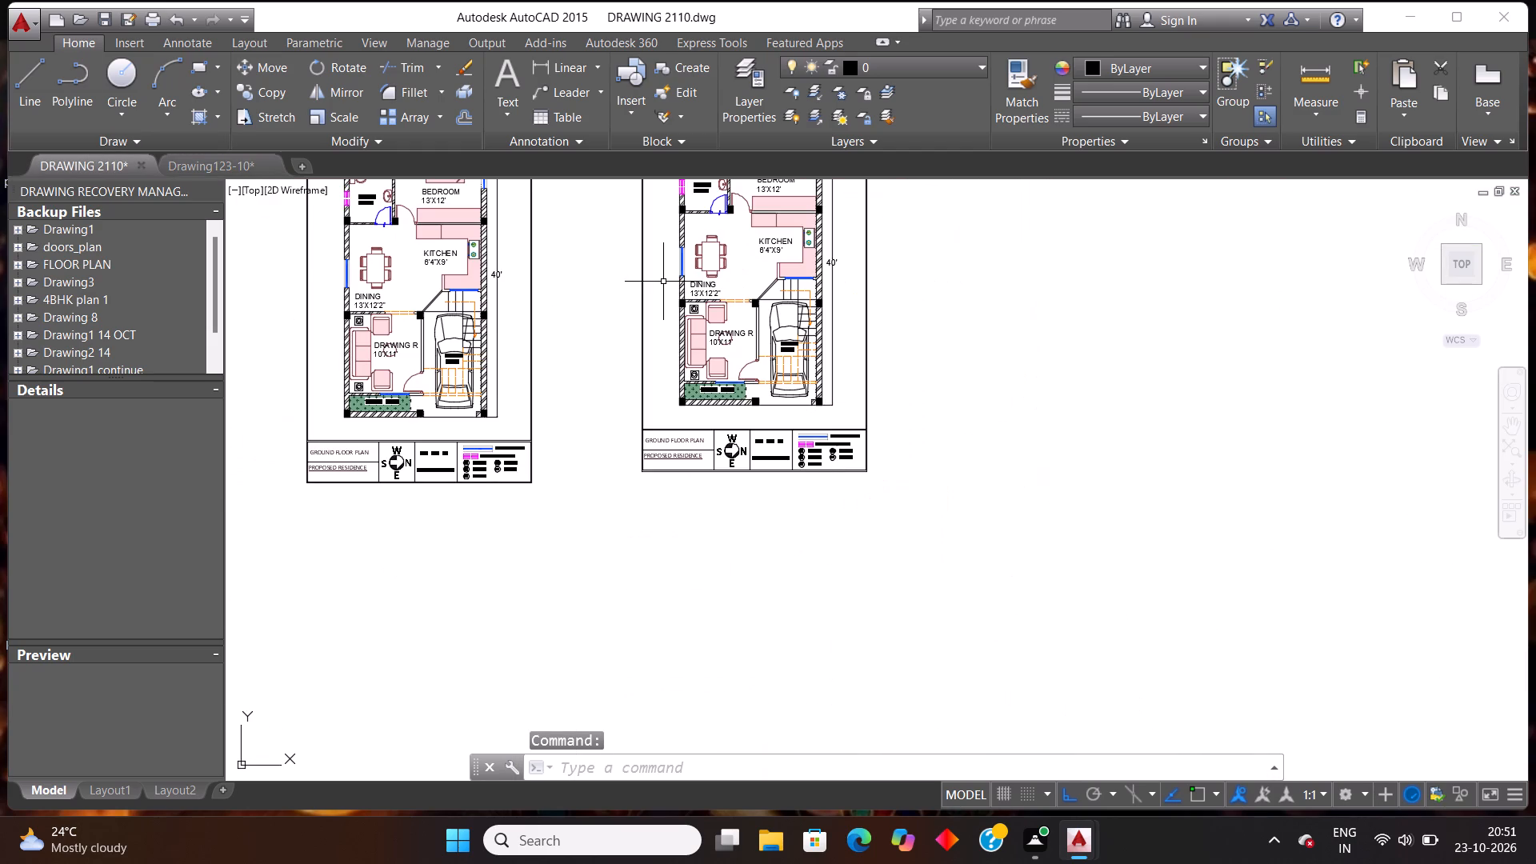
scroll(662, 274, down, 2)
scroll(674, 235, up, 2)
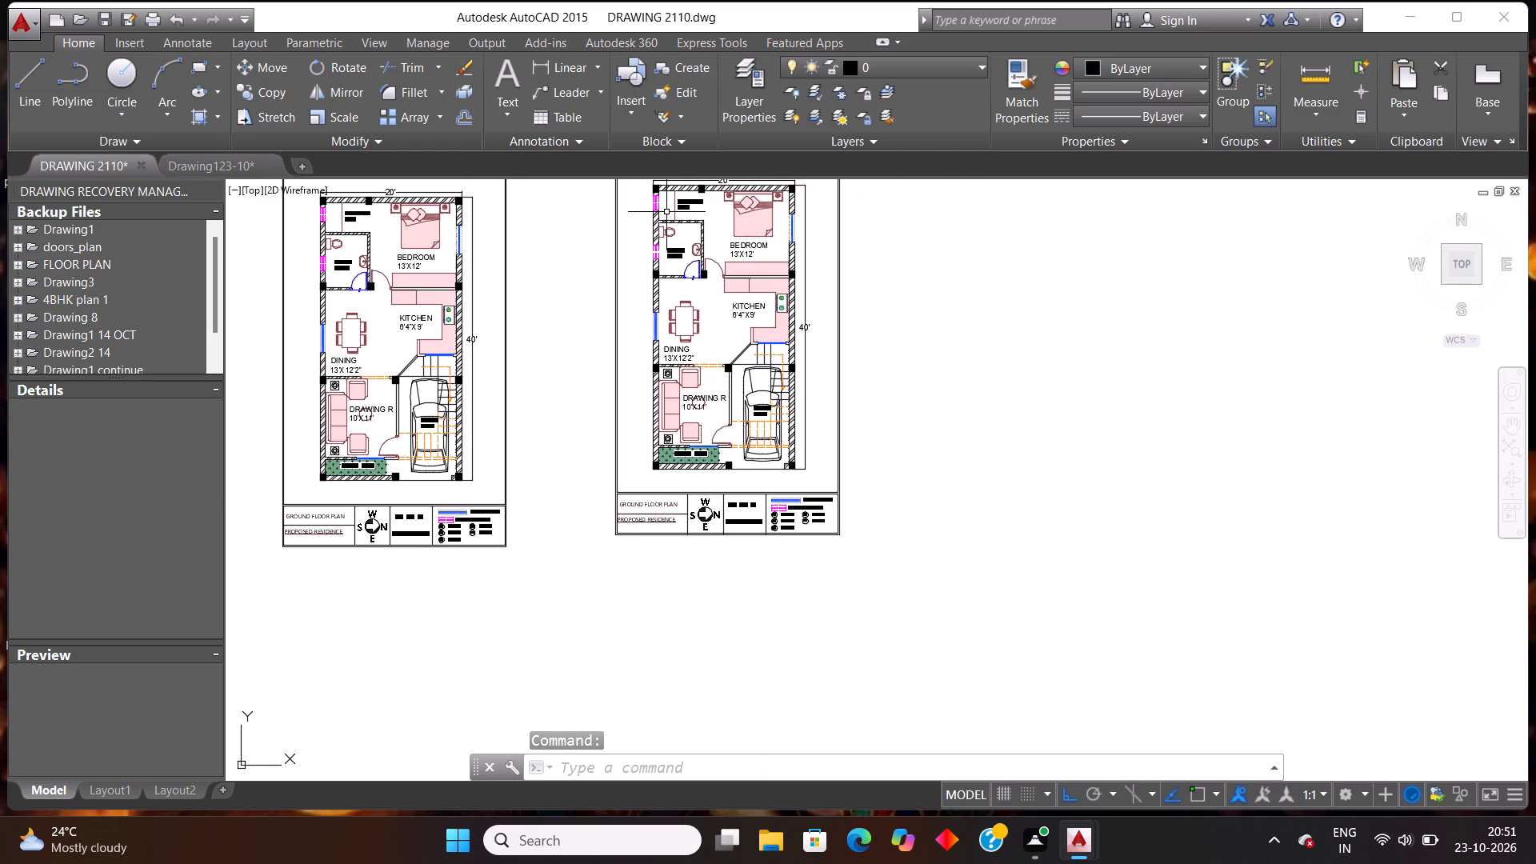
scroll(698, 318, up, 2)
scroll(630, 346, up, 2)
click(562, 339)
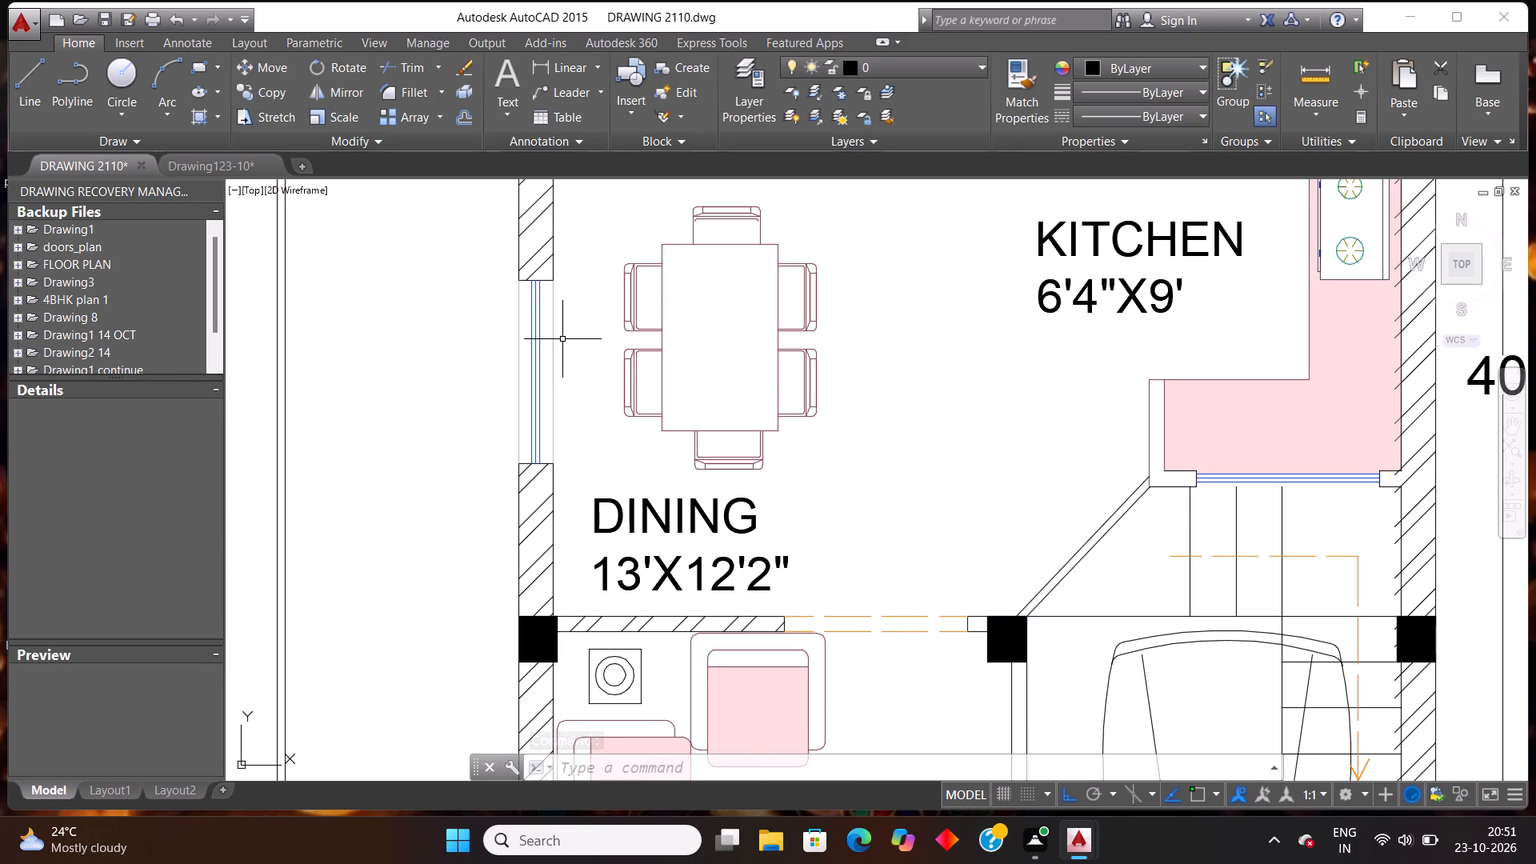
click(449, 309)
key(ctrl+c)
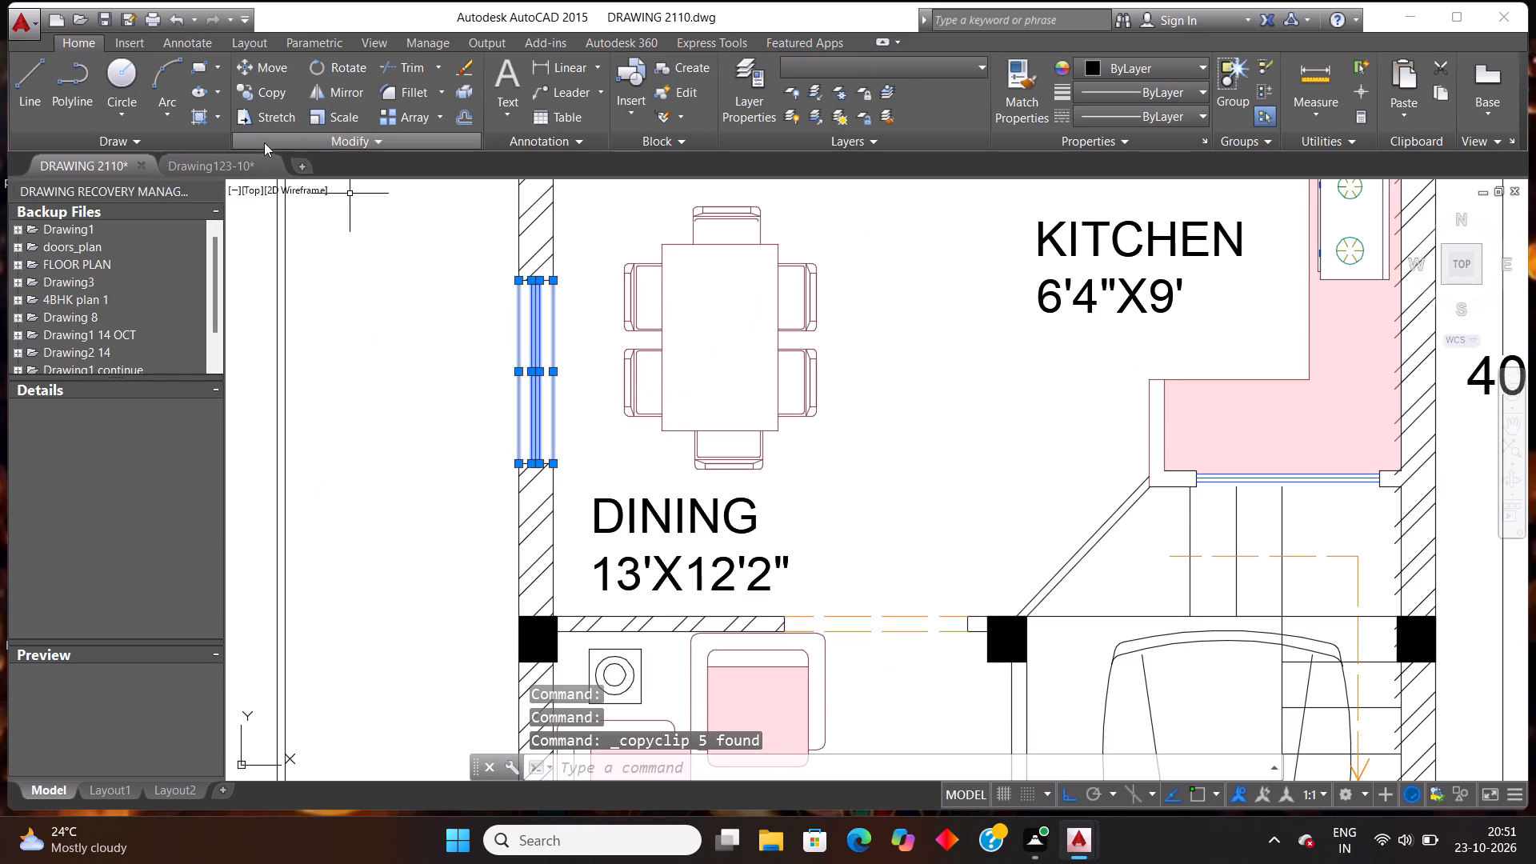
Switch to Drawing123-10 and paste two copies of the window side by side in the empty space left of the plan.
click(203, 161)
key(ctrl+v)
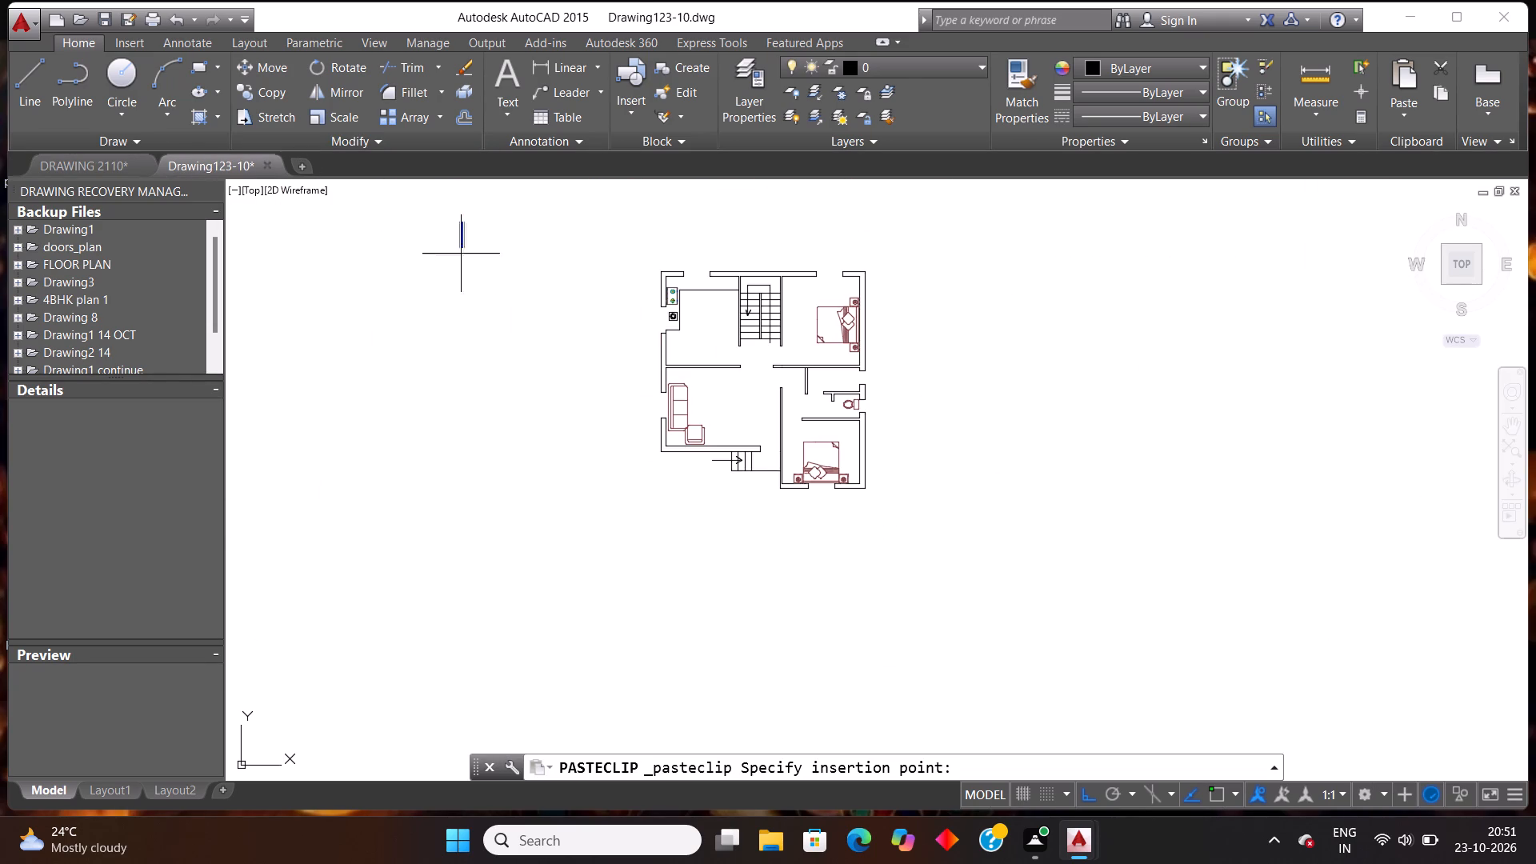
click(492, 374)
key(ctrl+v)
click(518, 381)
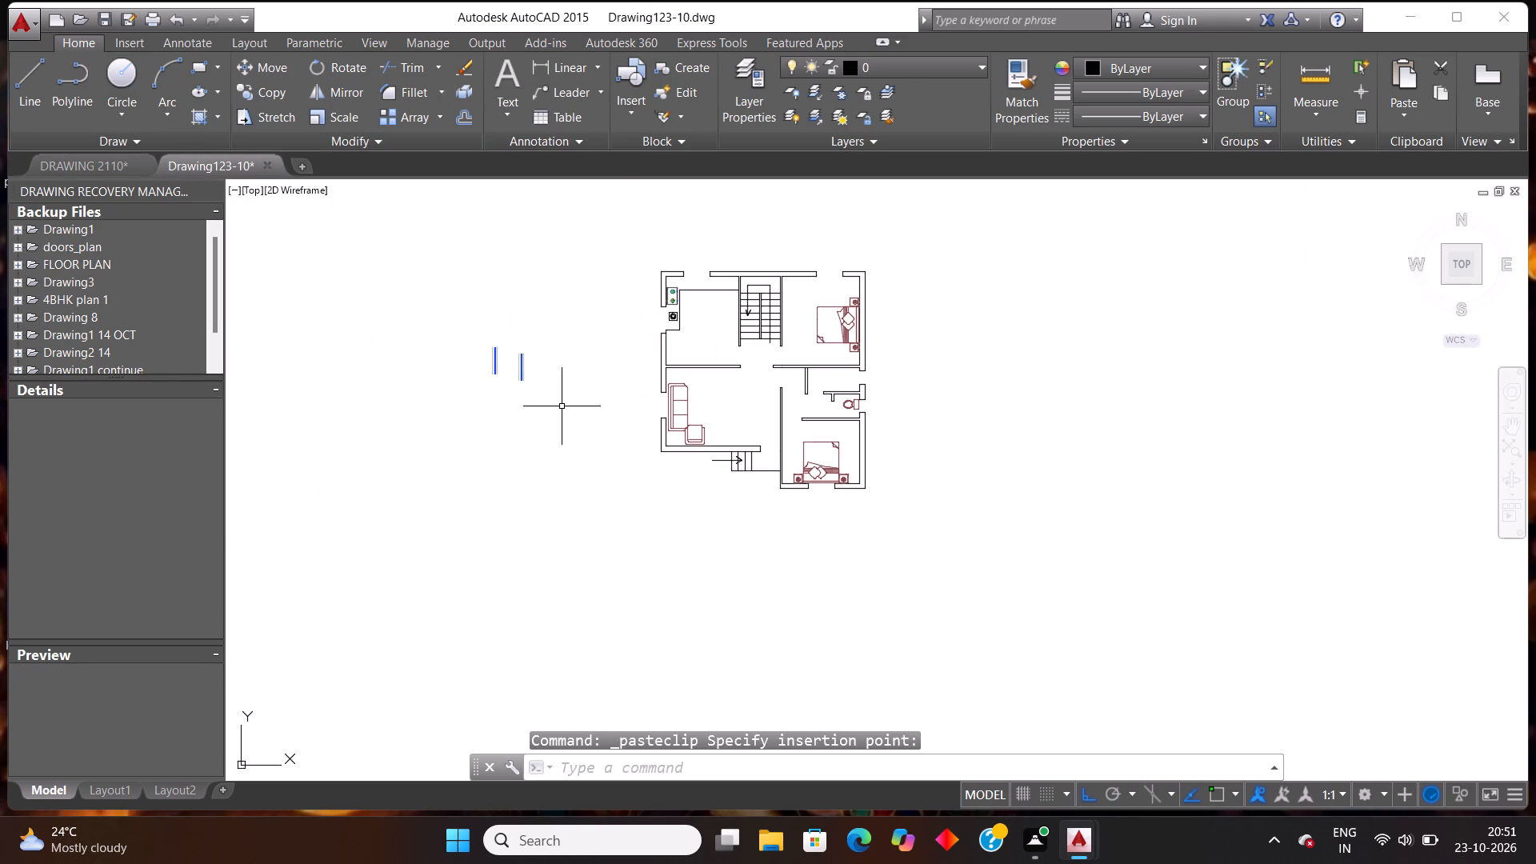
Rotate the right-hand pasted window about its upper end so that it lies horizontally.
drag(564, 412, 496, 333)
click(518, 314)
key(r)
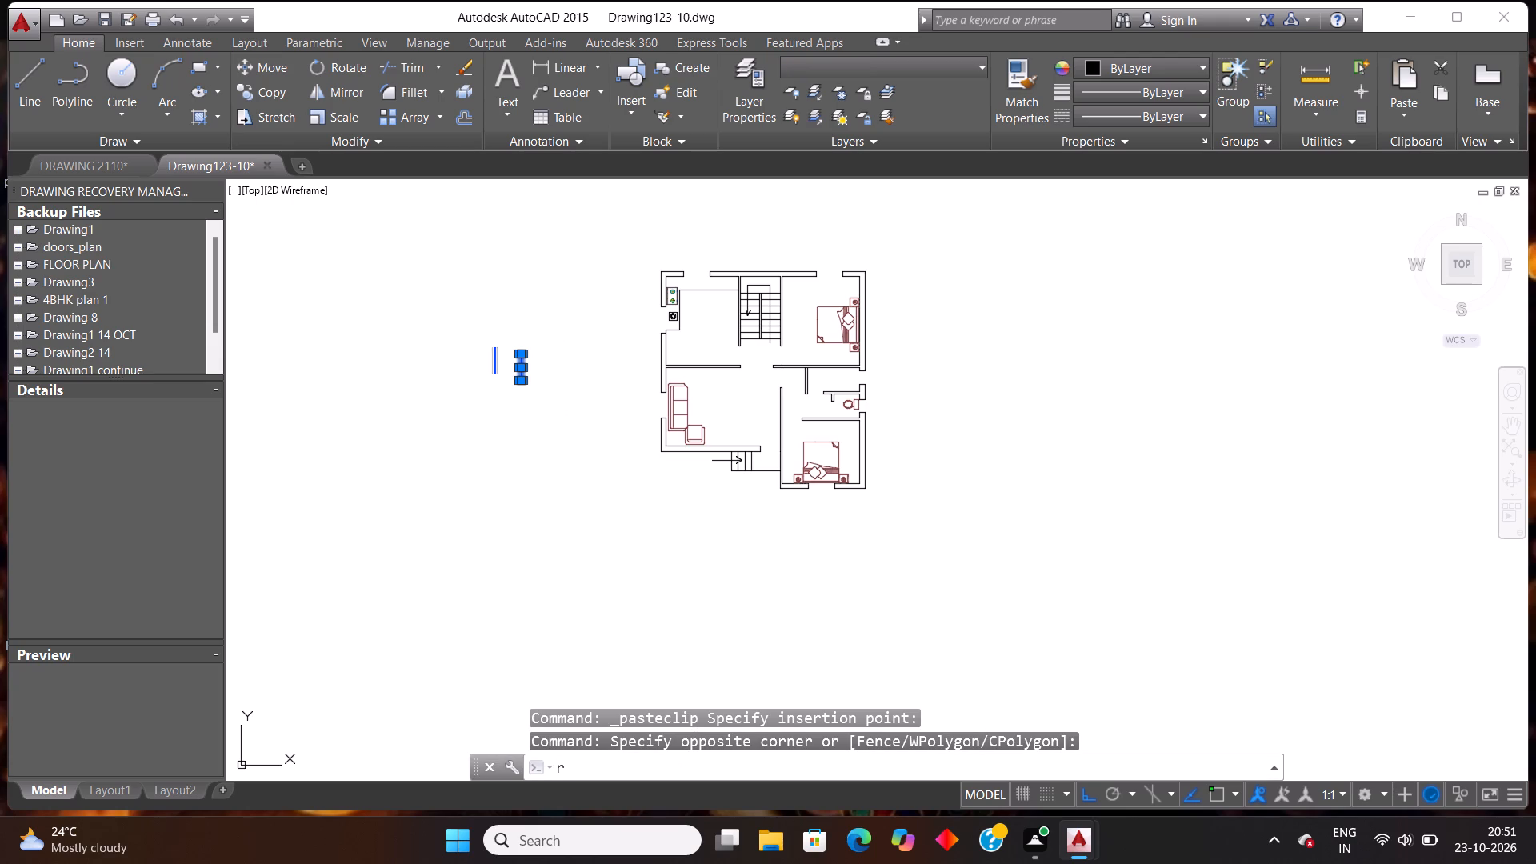
key(o)
key(Return)
click(522, 356)
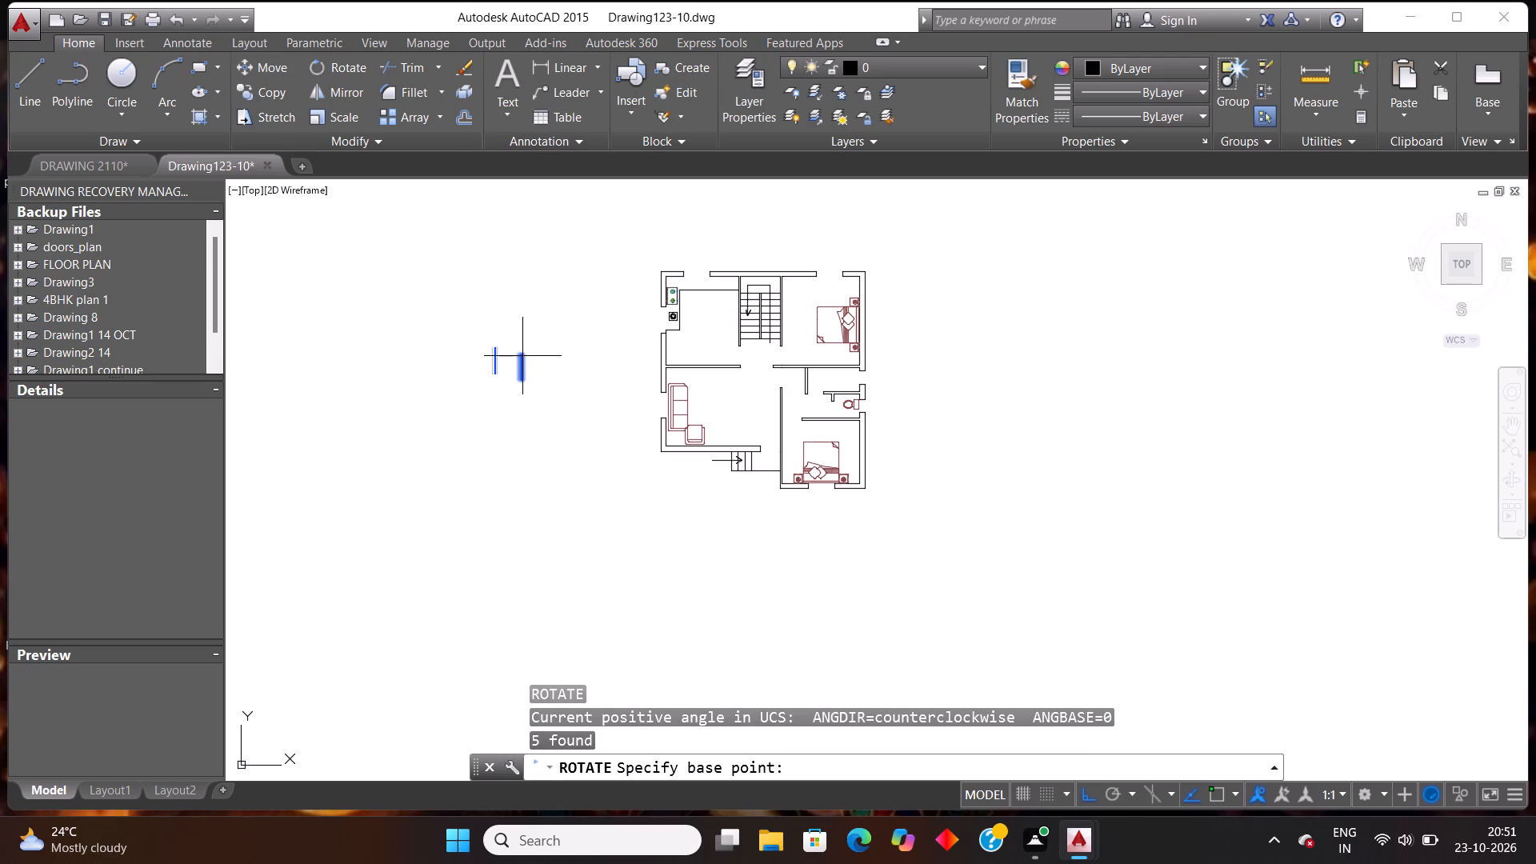
click(486, 400)
Copy the horizontal window and paste it into the new opening in the kitchen's top wall, aligned to the opening's lower-left corner.
drag(532, 374, 531, 364)
click(518, 326)
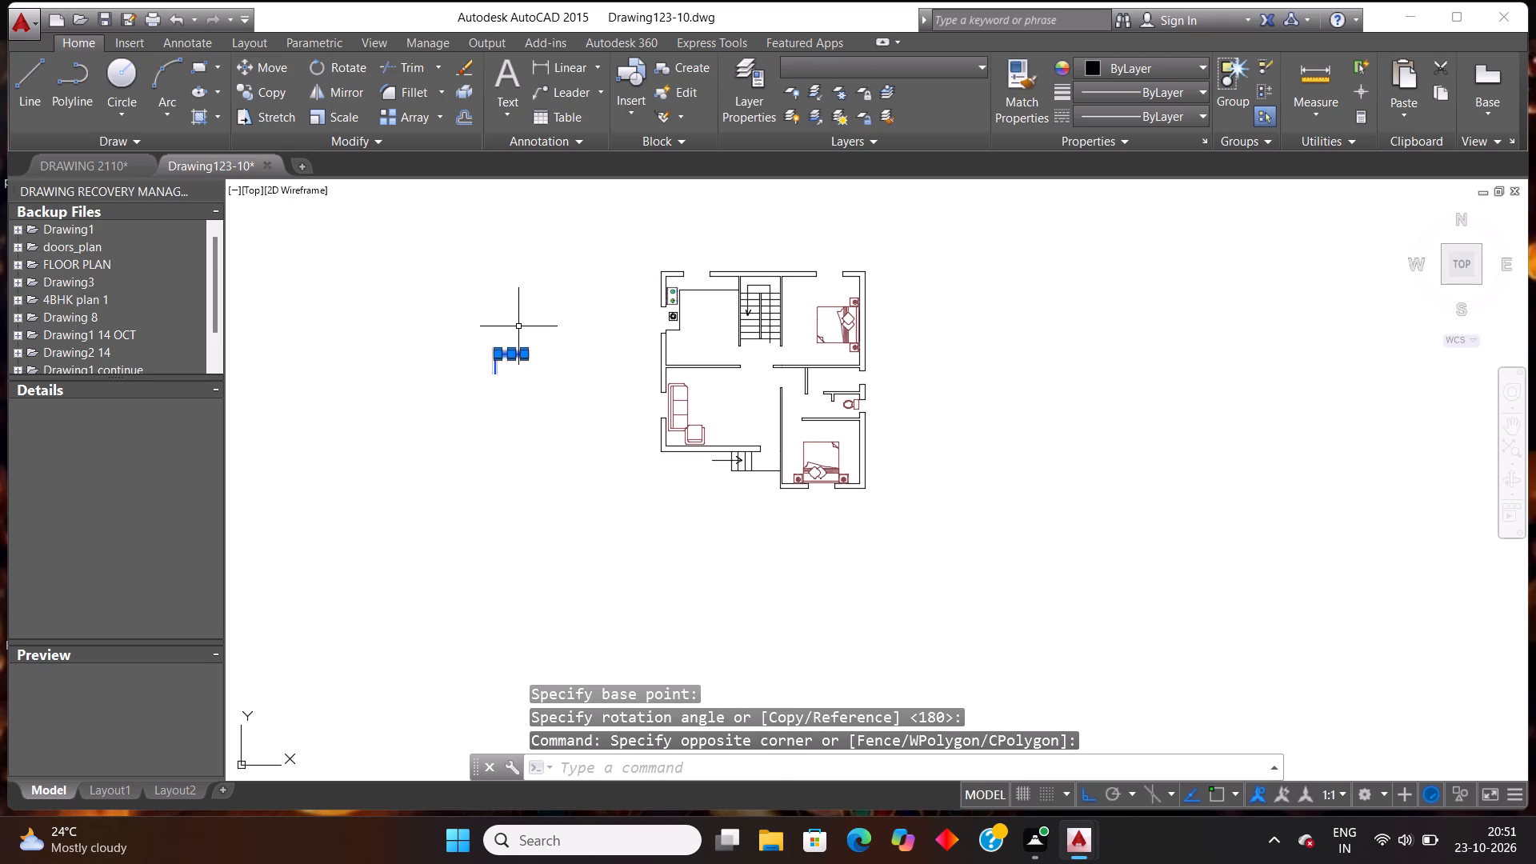
key(ctrl+c)
key(ctrl+v)
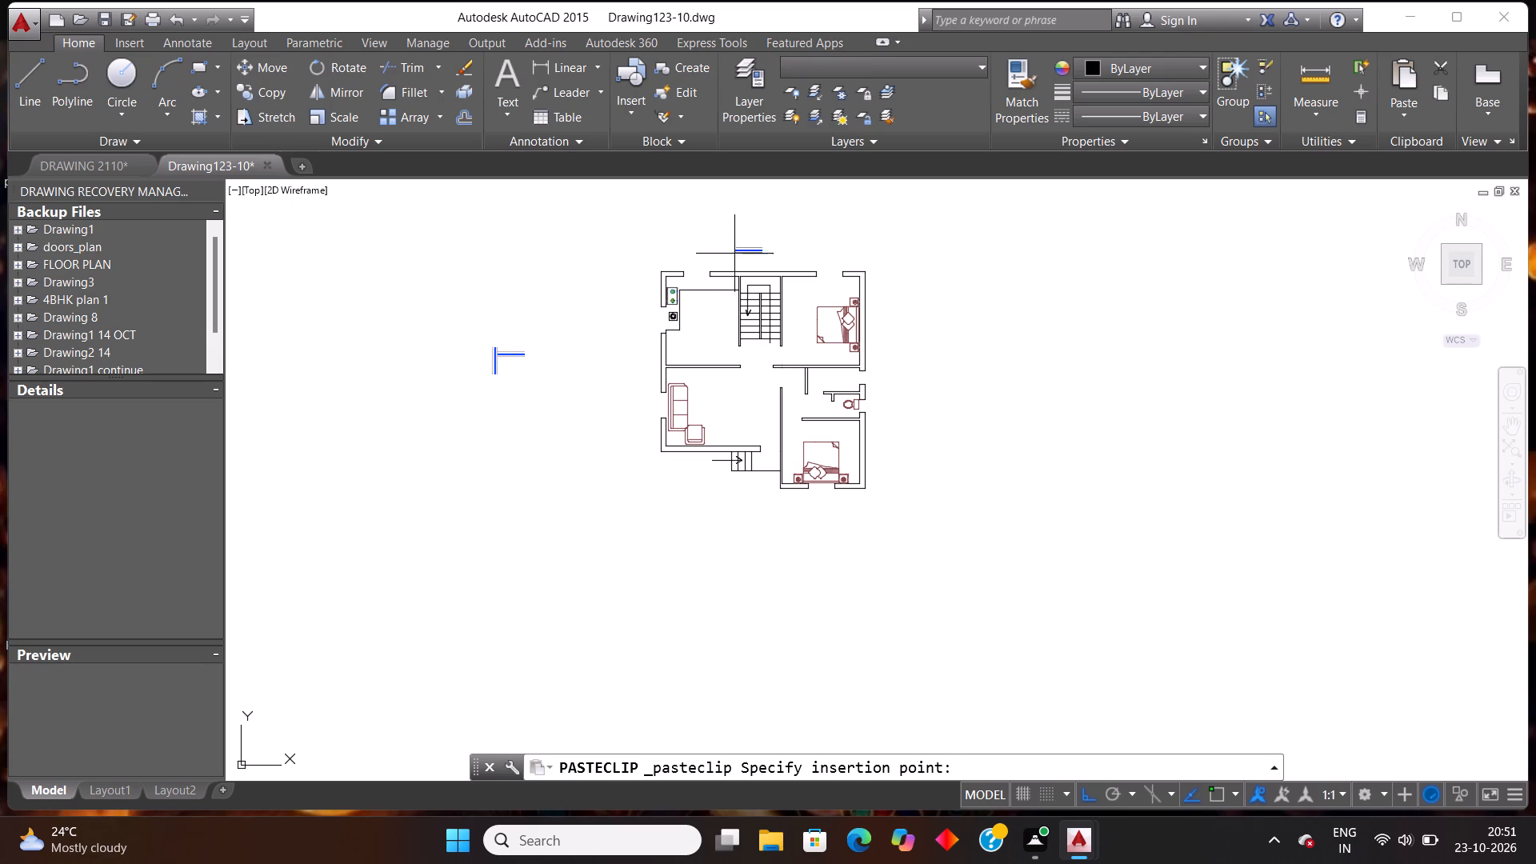
scroll(672, 278, up, 6)
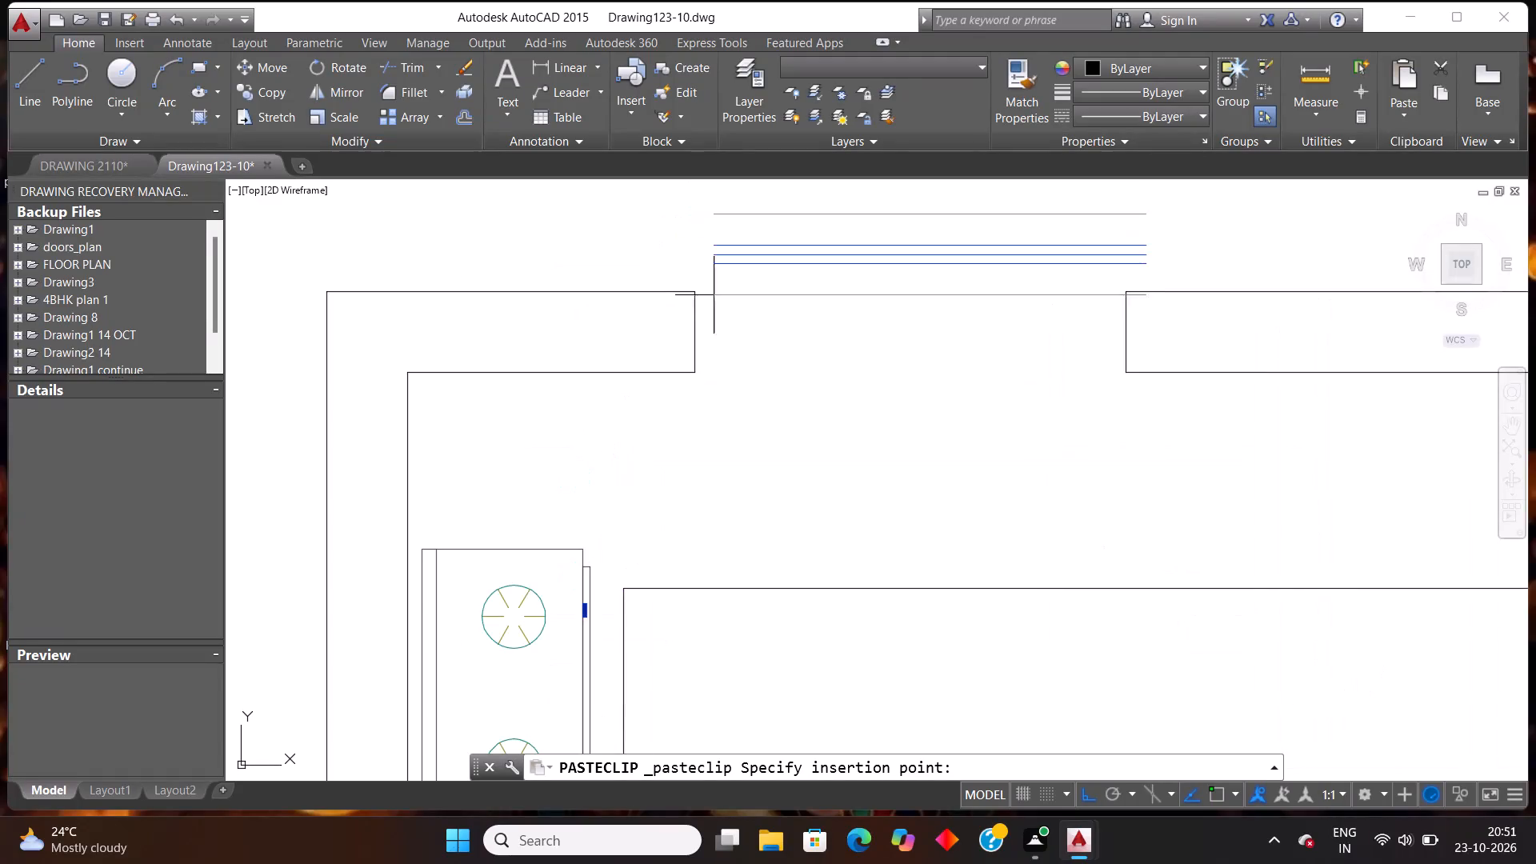
scroll(719, 308, up, 1)
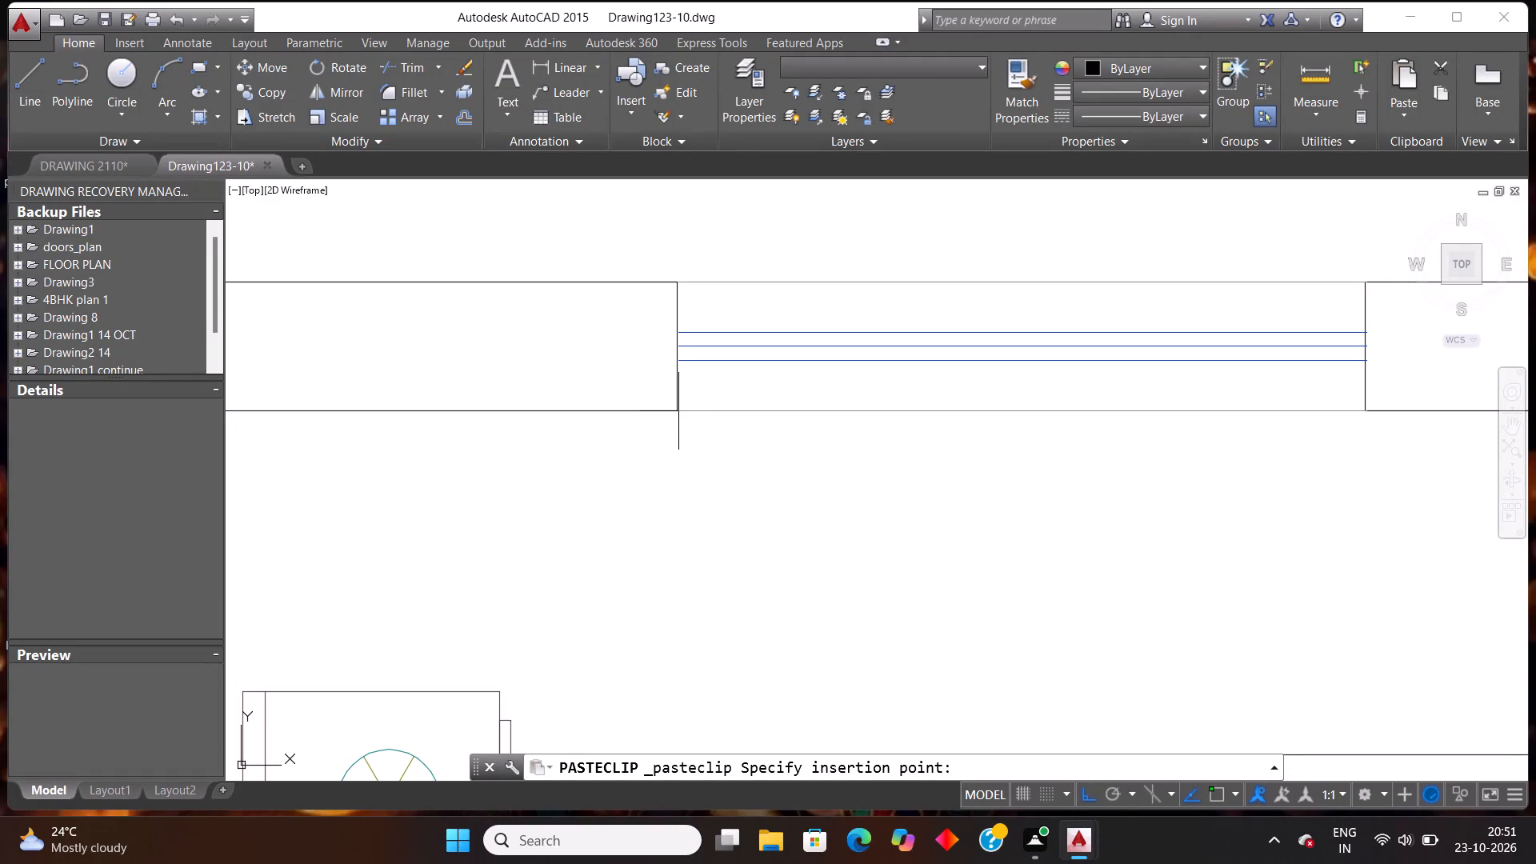
click(678, 411)
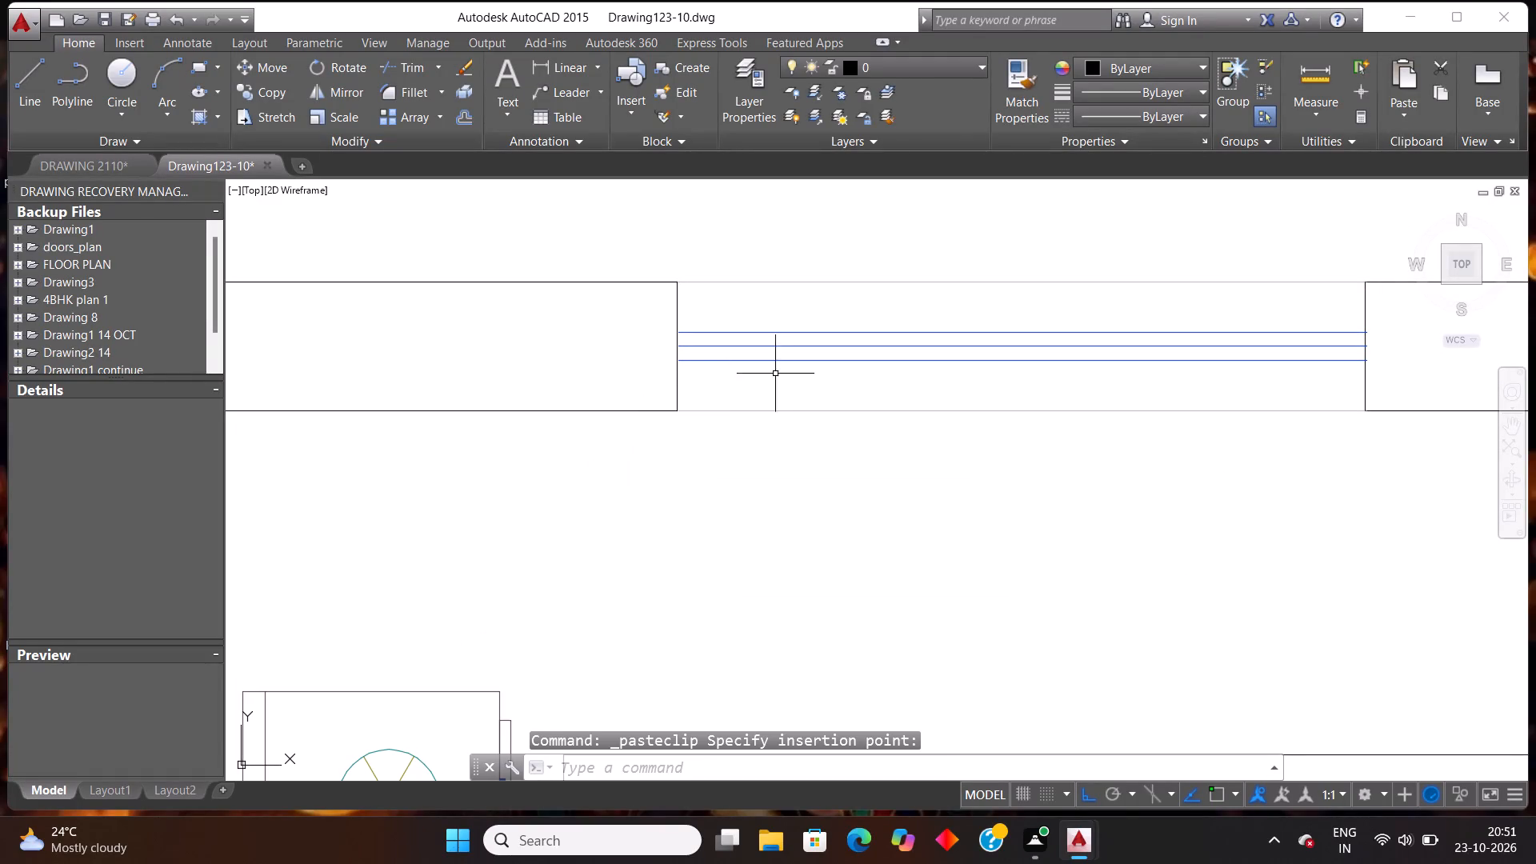
Examine how both ends of the pasted kitchen window meet the corners of the top-wall opening.
scroll(678, 422, up, 6)
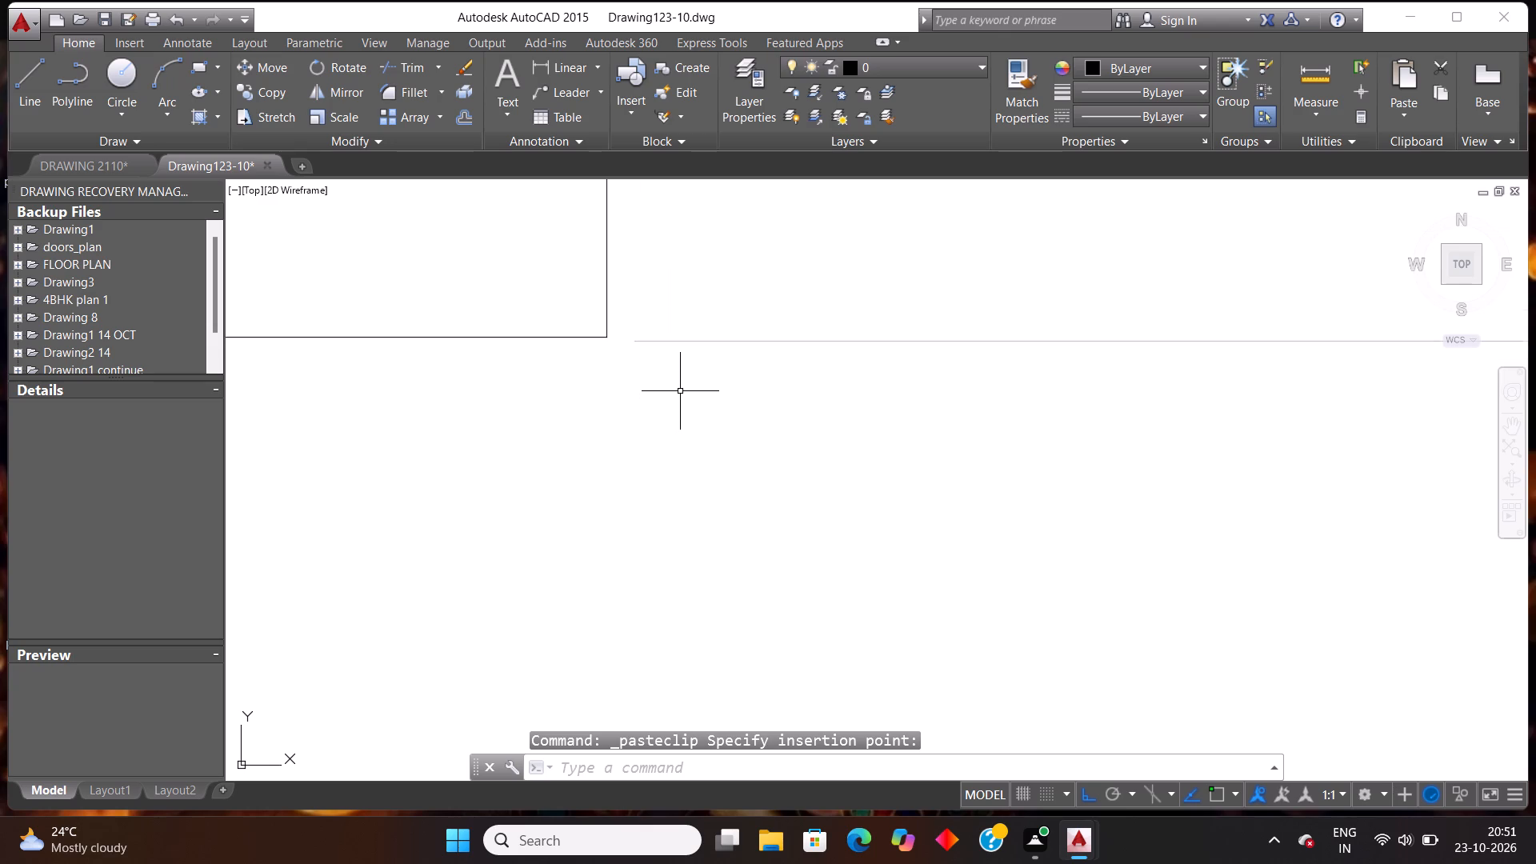
scroll(680, 391, up, 1)
scroll(680, 394, down, 2)
scroll(747, 273, down, 7)
scroll(928, 315, up, 2)
scroll(1070, 260, up, 3)
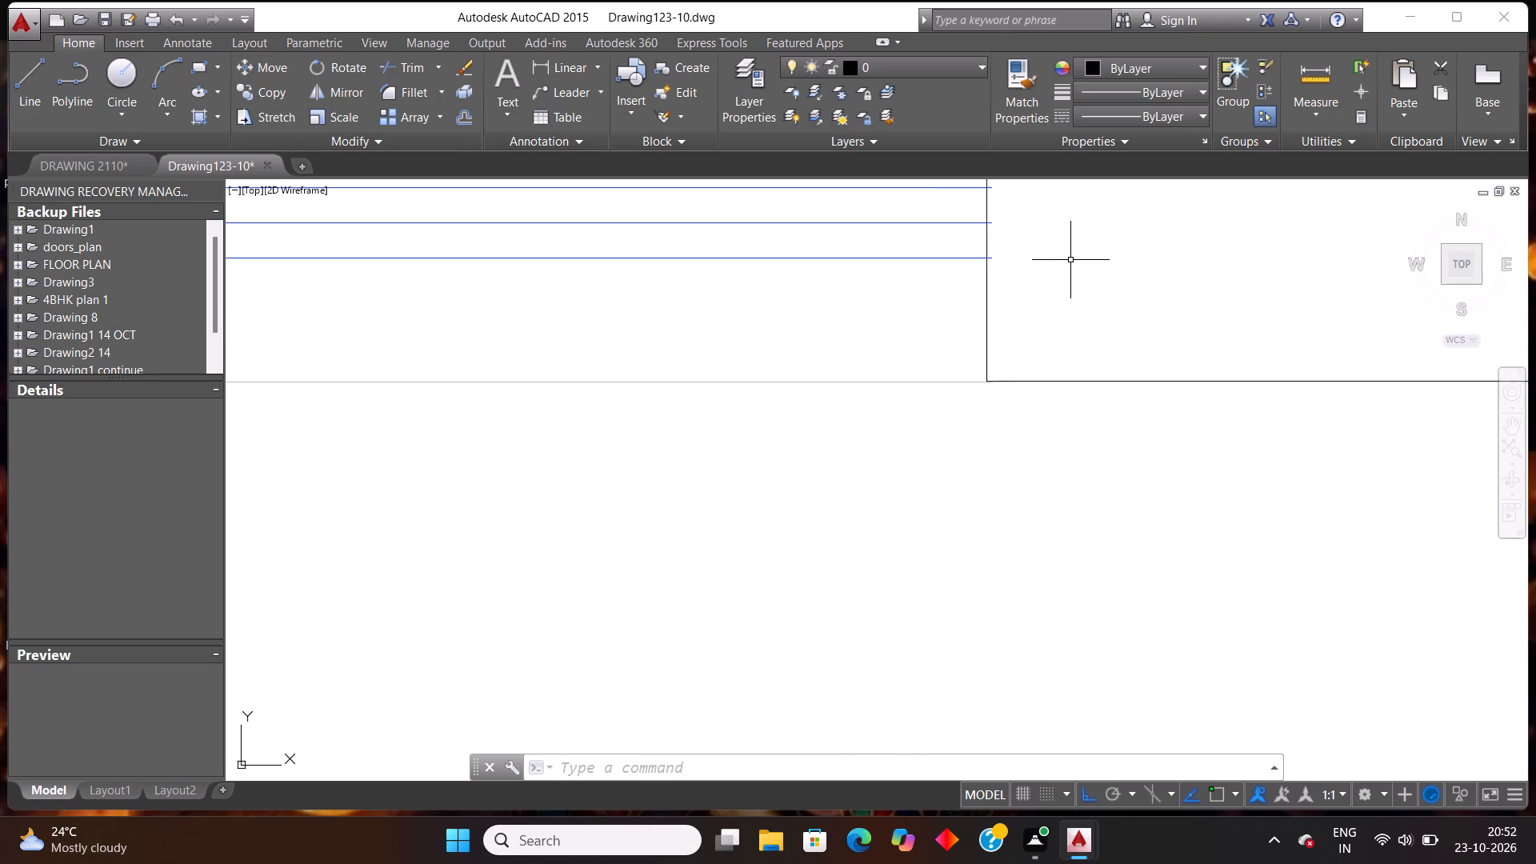
scroll(939, 430, up, 2)
scroll(941, 508, up, 2)
scroll(825, 502, up, 1)
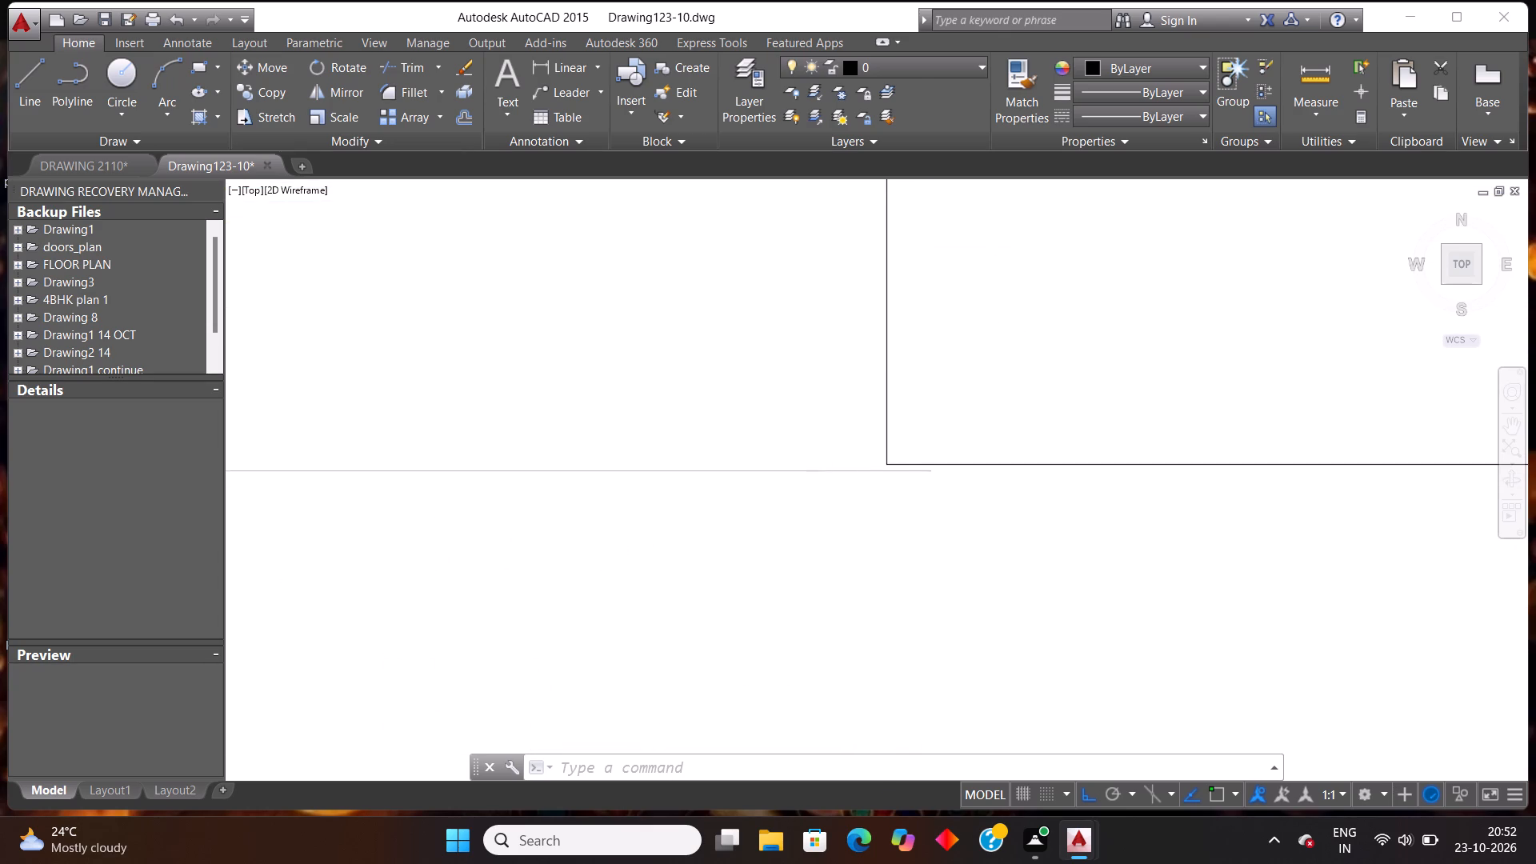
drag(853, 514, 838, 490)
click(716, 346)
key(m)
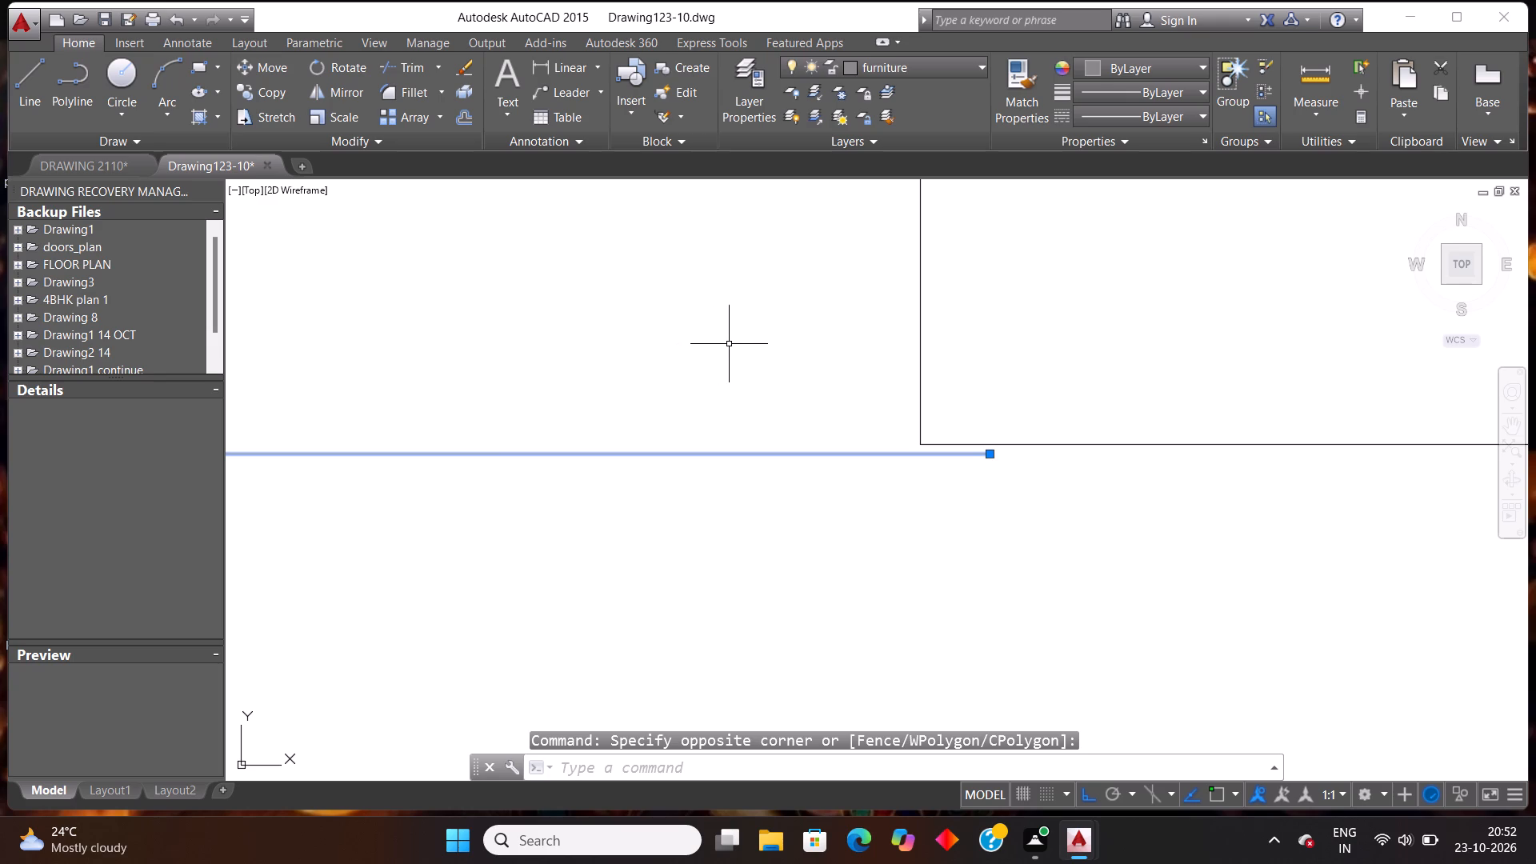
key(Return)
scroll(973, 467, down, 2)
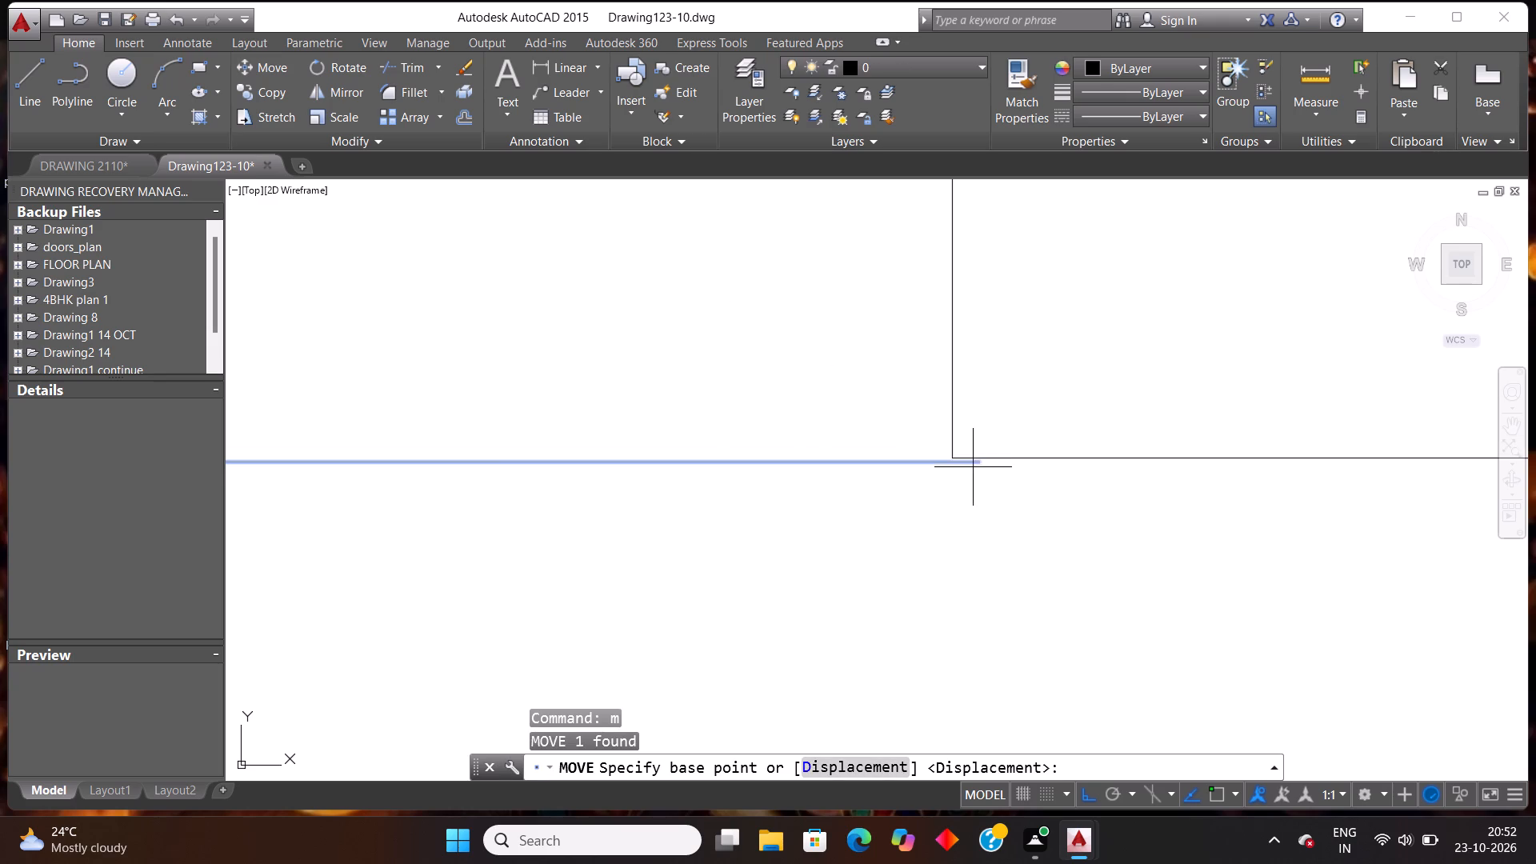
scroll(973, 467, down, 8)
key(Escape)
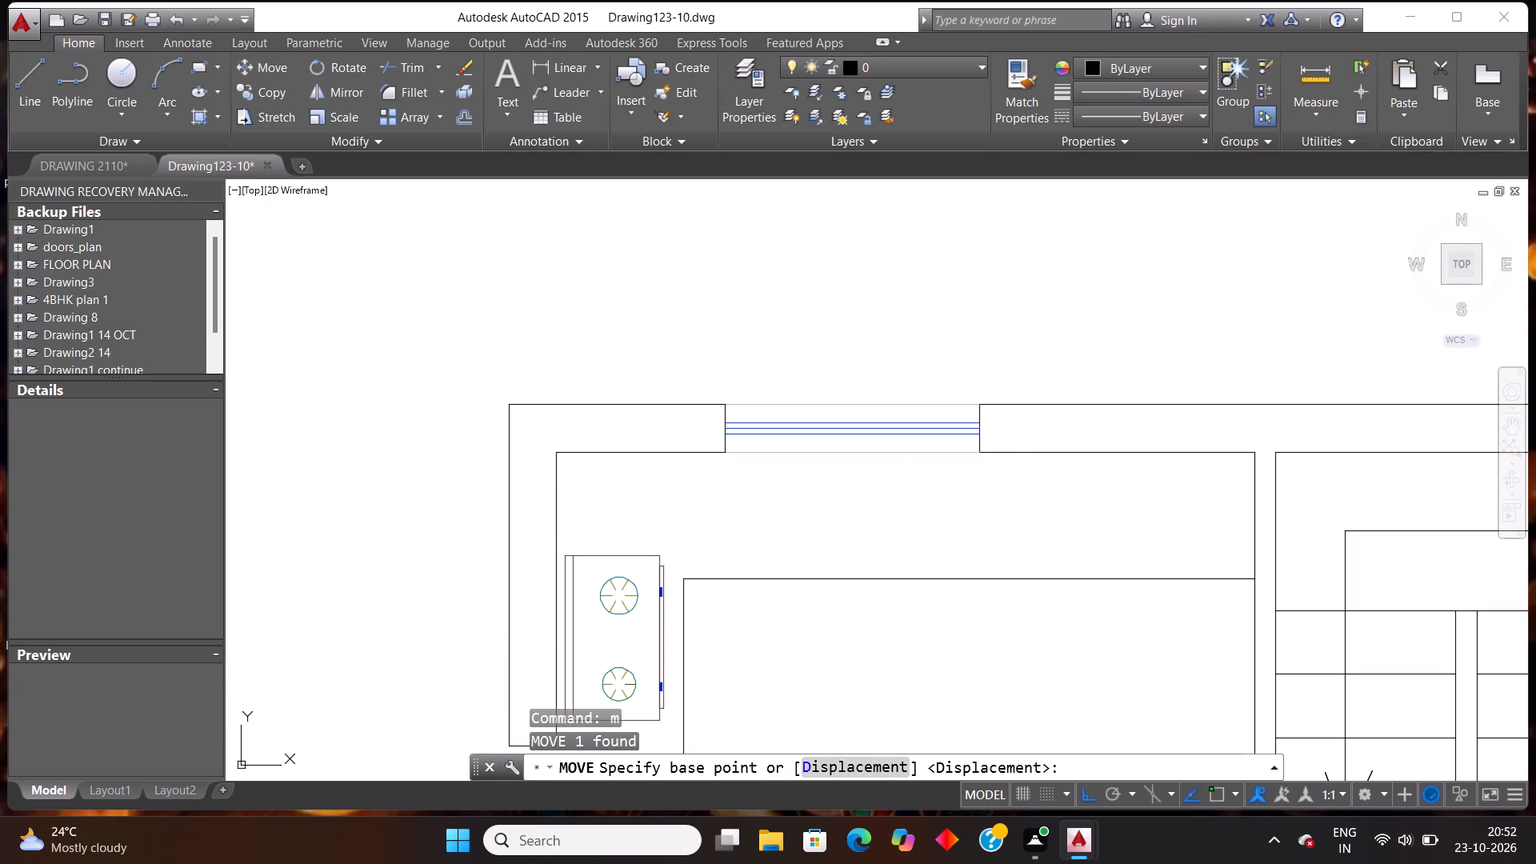
Move the whole kitchen window horizontally so its right end lines up with the opening's right edge.
drag(859, 491, 846, 442)
click(823, 357)
scroll(896, 410, up, 1)
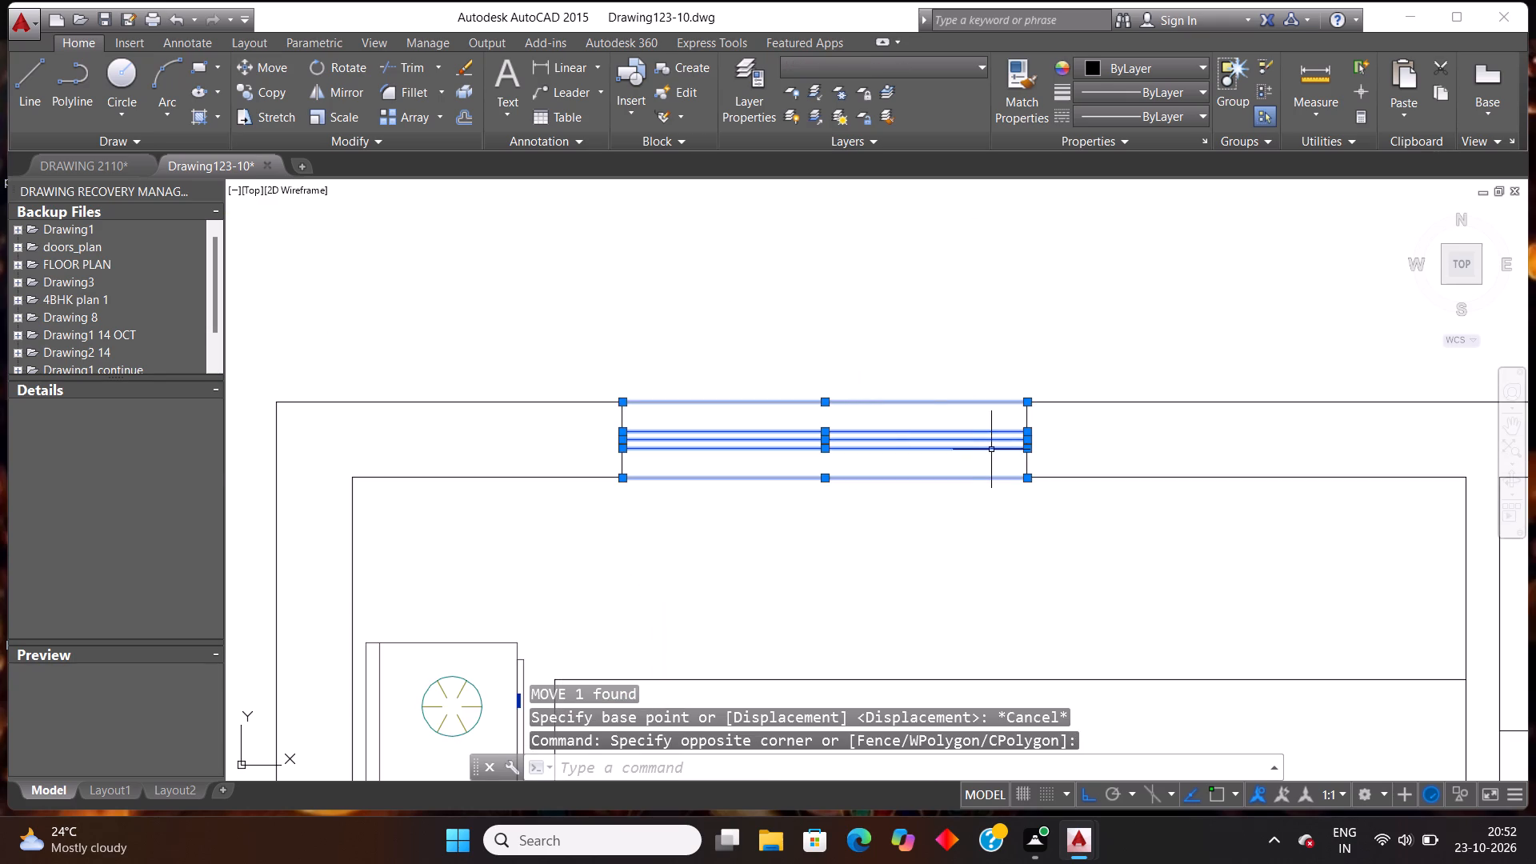
scroll(1039, 487, up, 3)
scroll(968, 484, up, 3)
scroll(833, 451, up, 2)
scroll(698, 451, up, 1)
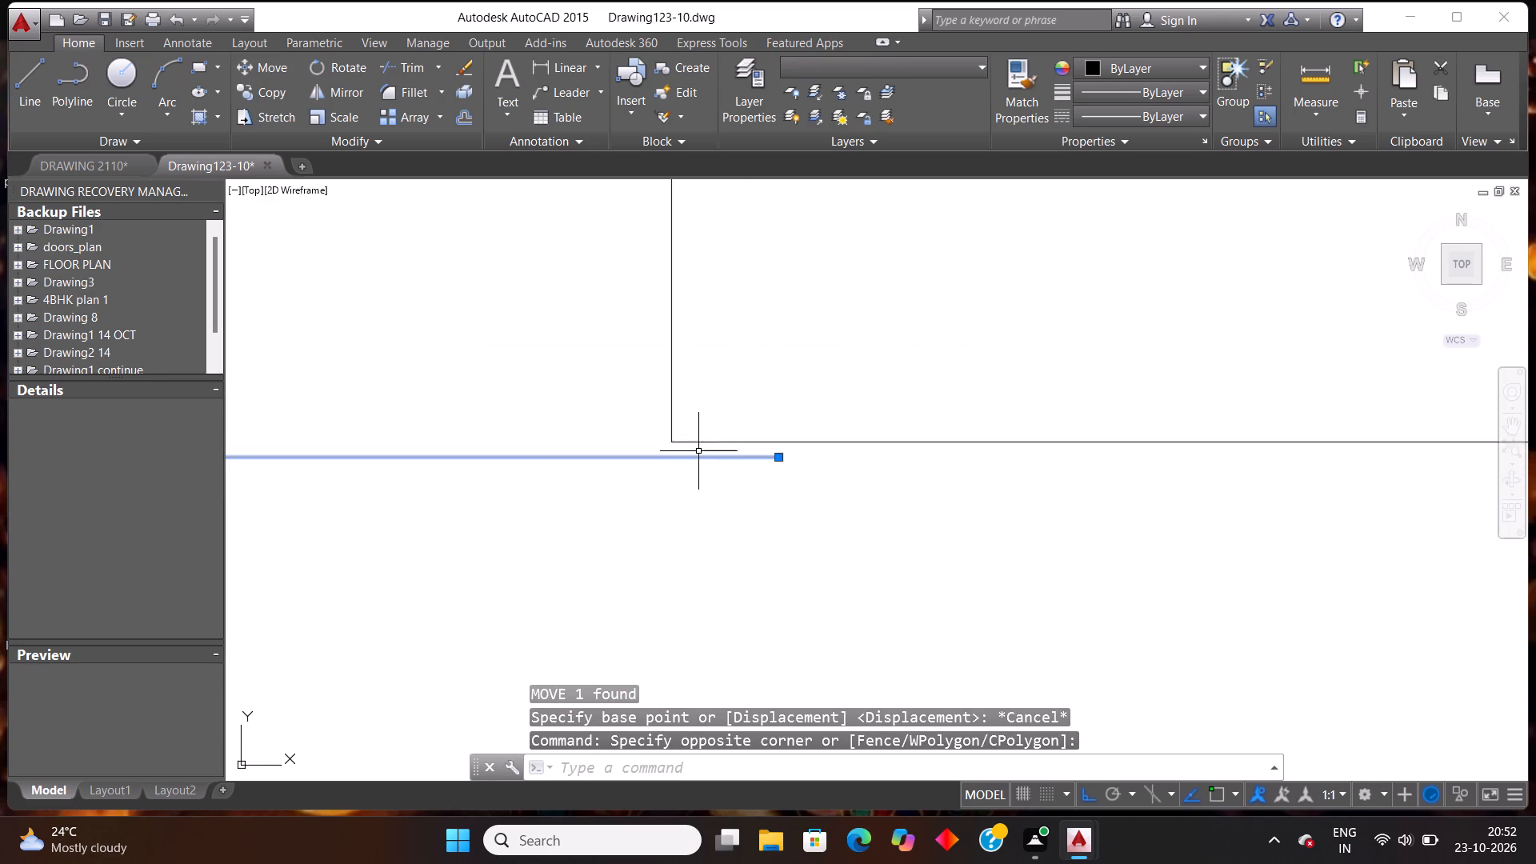
scroll(698, 451, up, 4)
key(m)
key(Return)
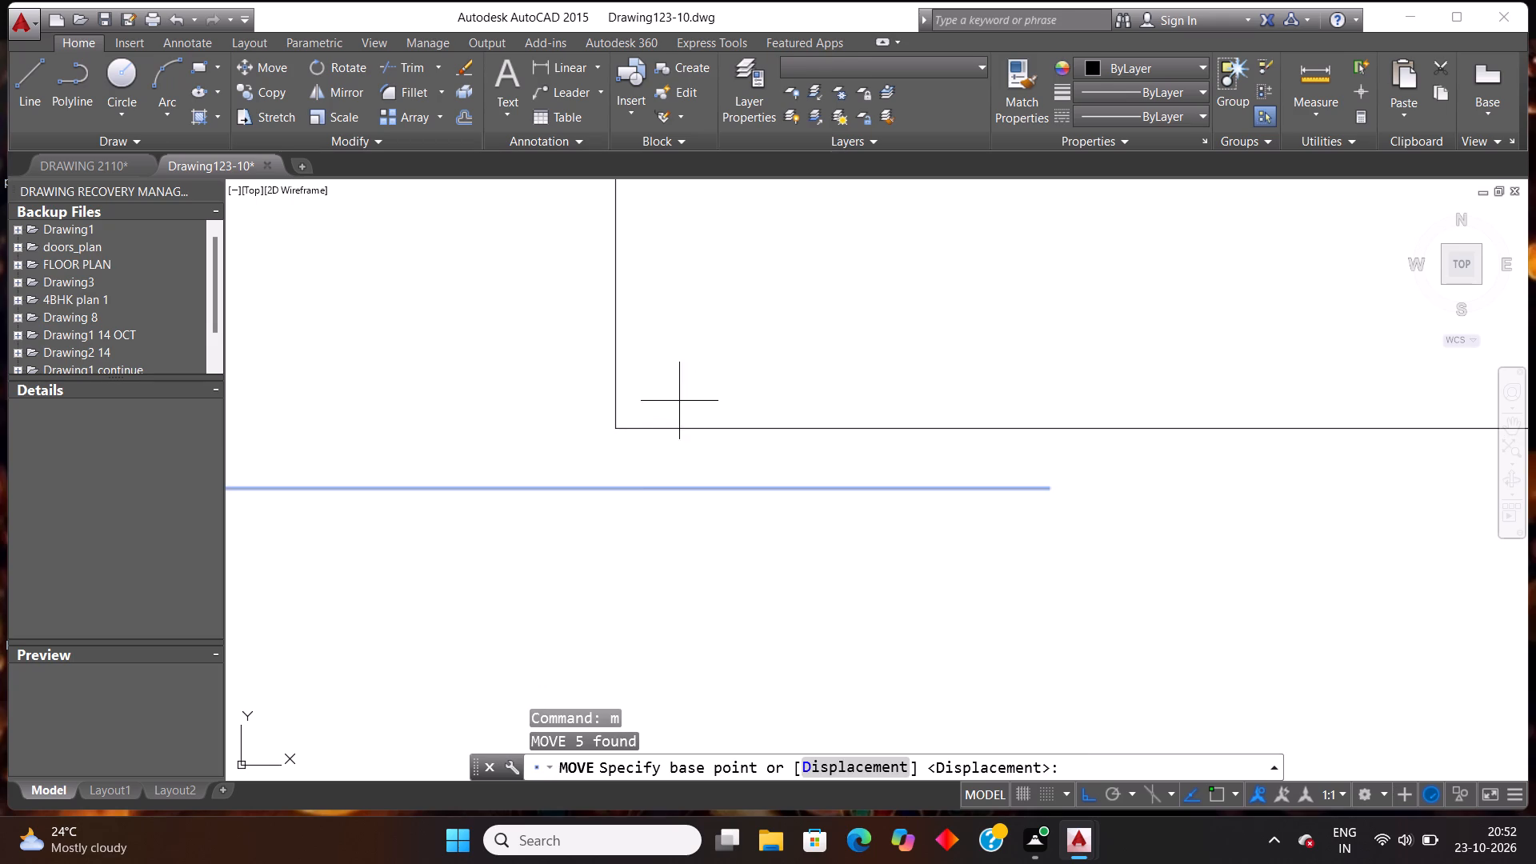
click(1048, 489)
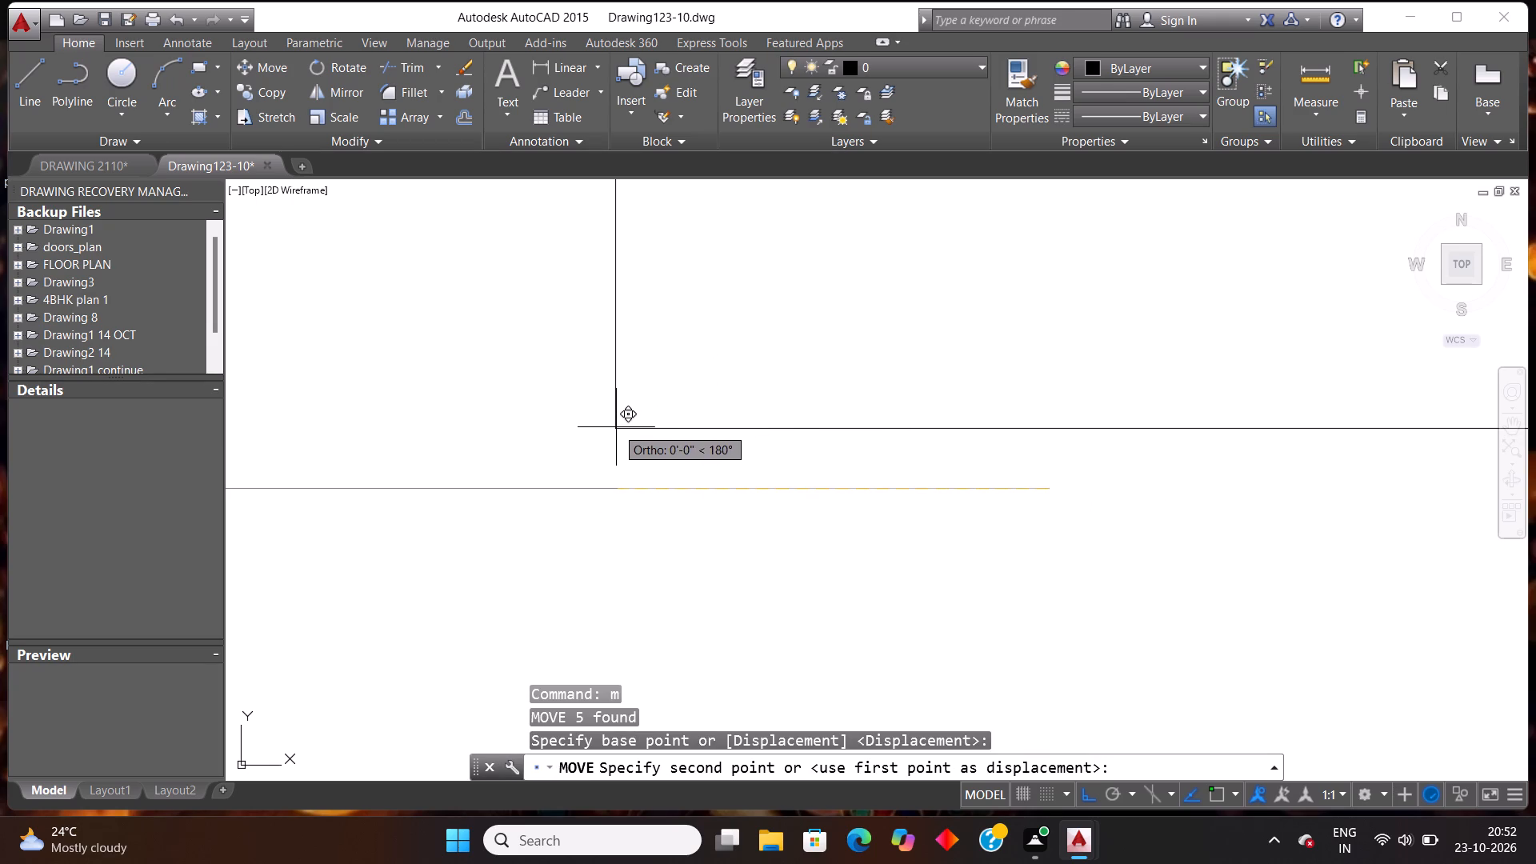
click(616, 427)
Move the kitchen window straight up so its lower line is level with the opening's lower-right corner.
scroll(819, 406, down, 3)
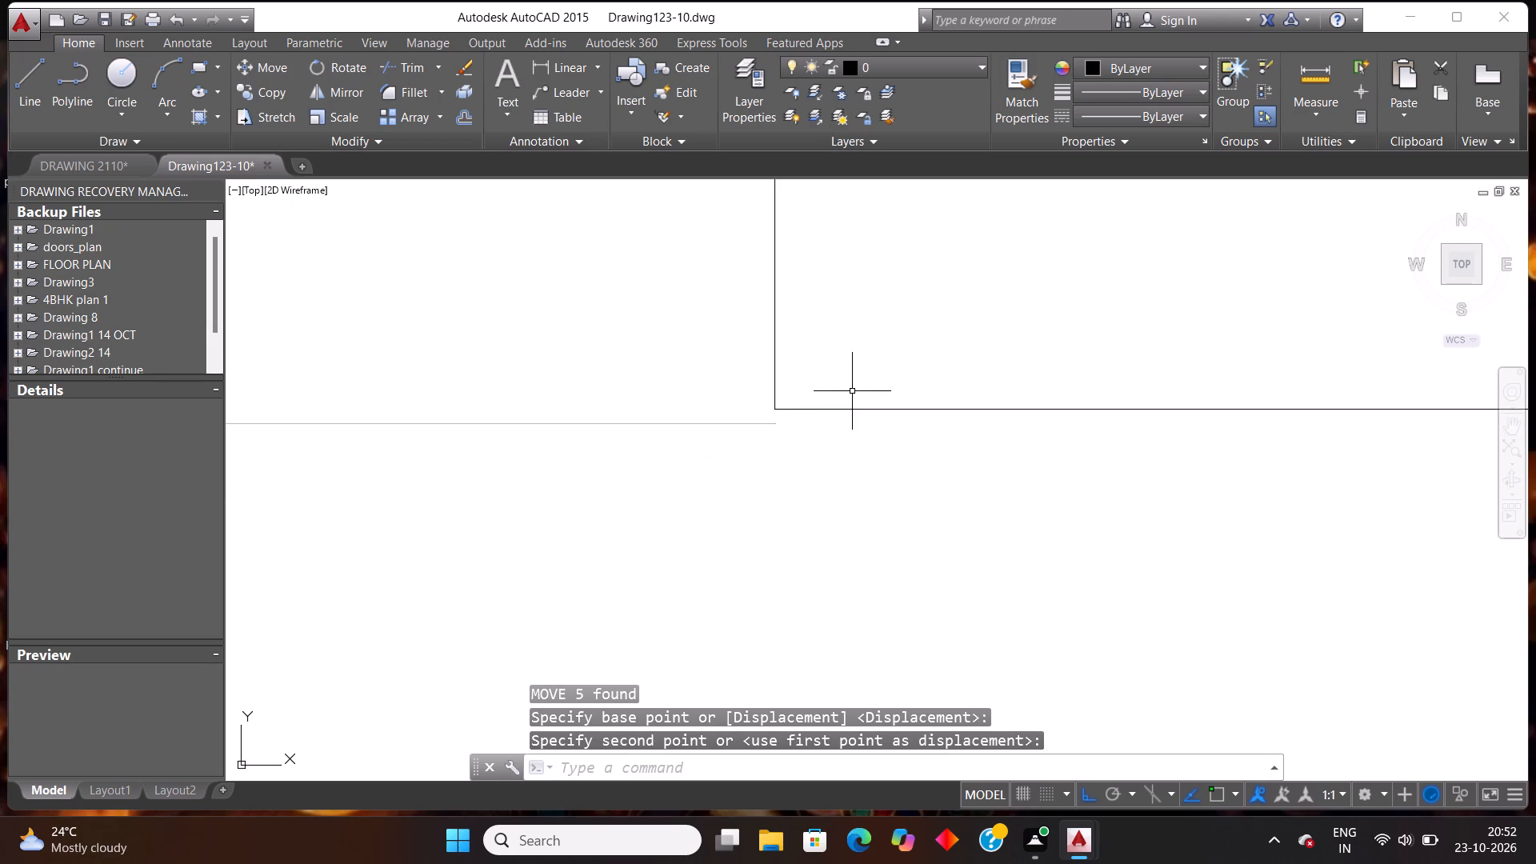
scroll(852, 391, down, 2)
scroll(833, 465, down, 5)
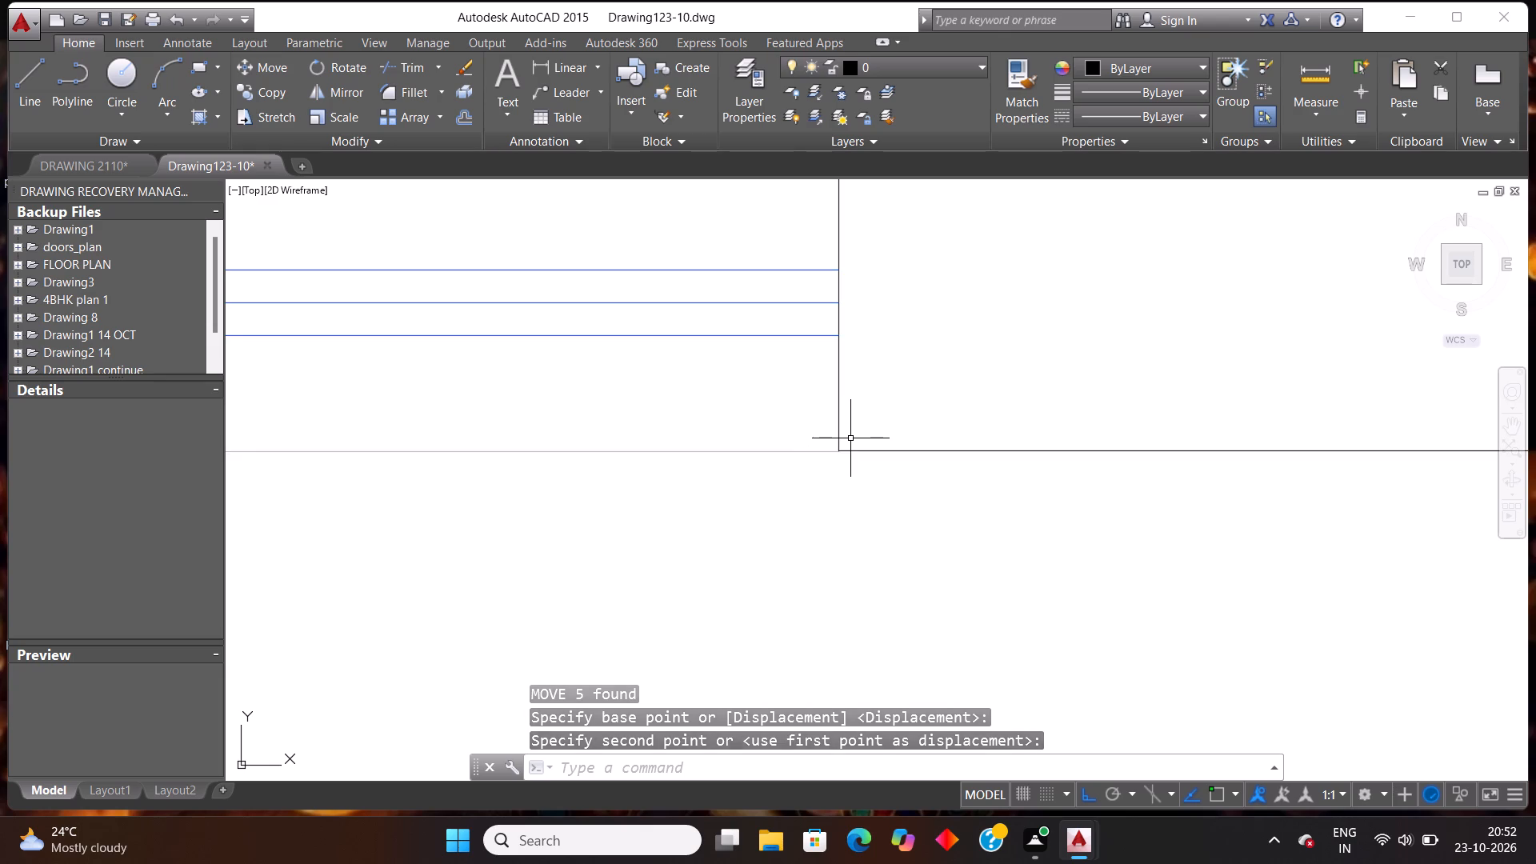
scroll(839, 230, up, 2)
scroll(842, 402, up, 3)
scroll(774, 510, up, 4)
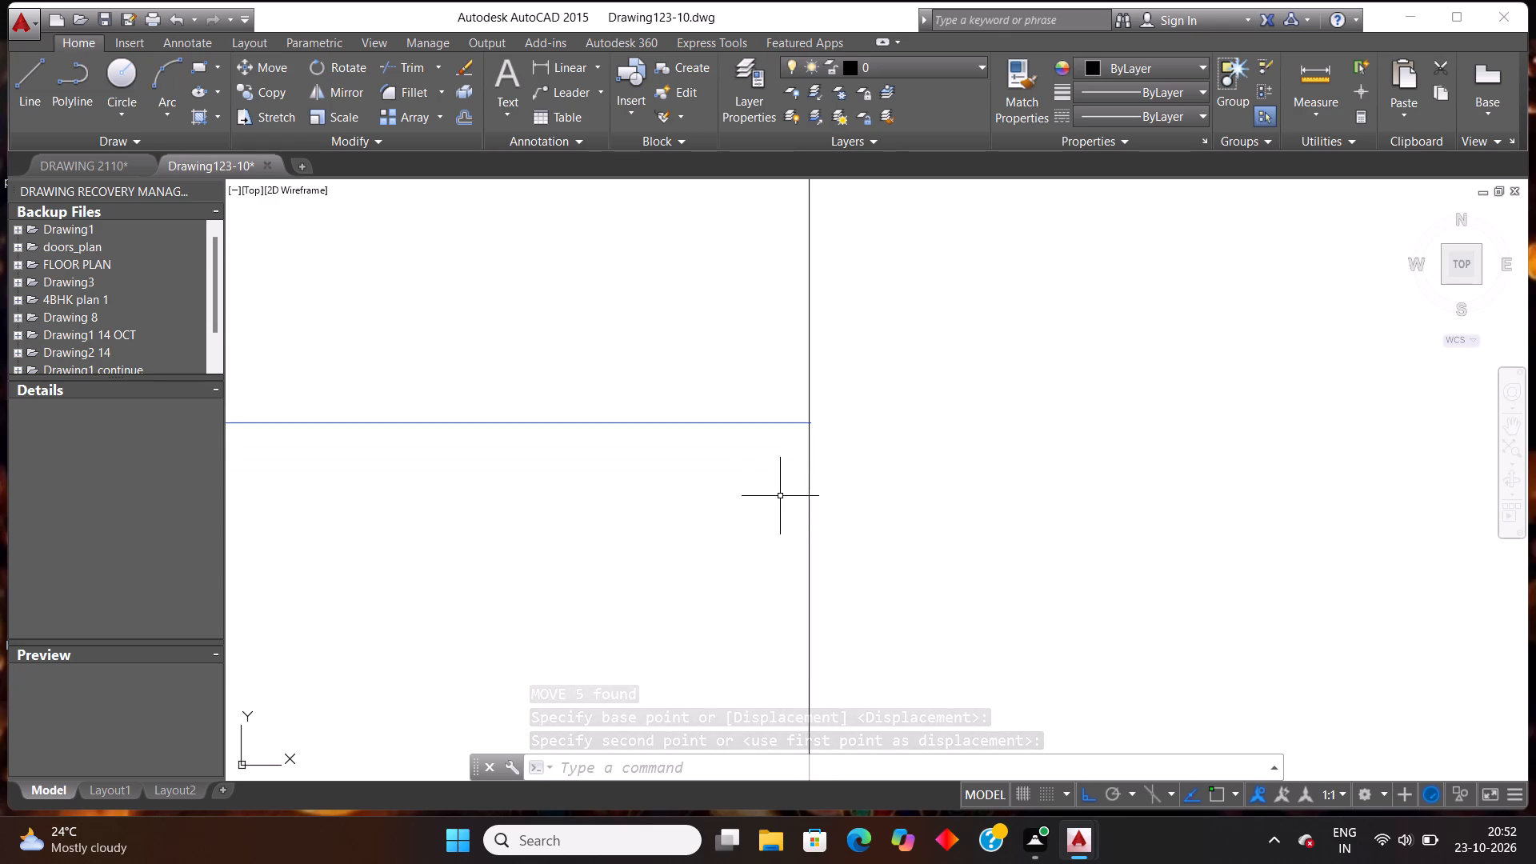
scroll(834, 458, up, 2)
scroll(805, 418, down, 10)
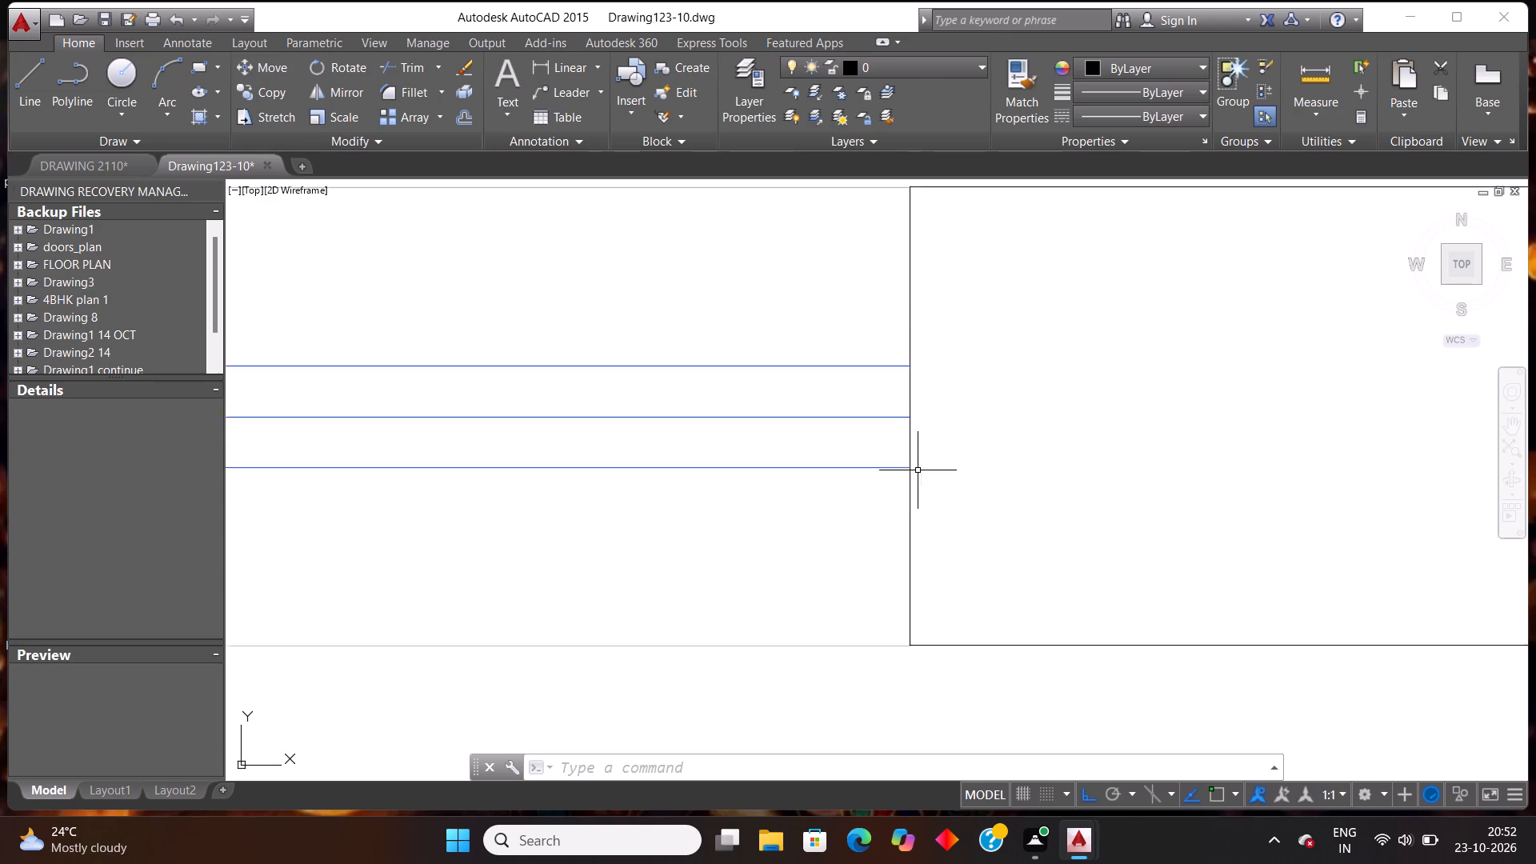
scroll(918, 471, down, 4)
drag(806, 534, 824, 480)
click(797, 322)
key(m)
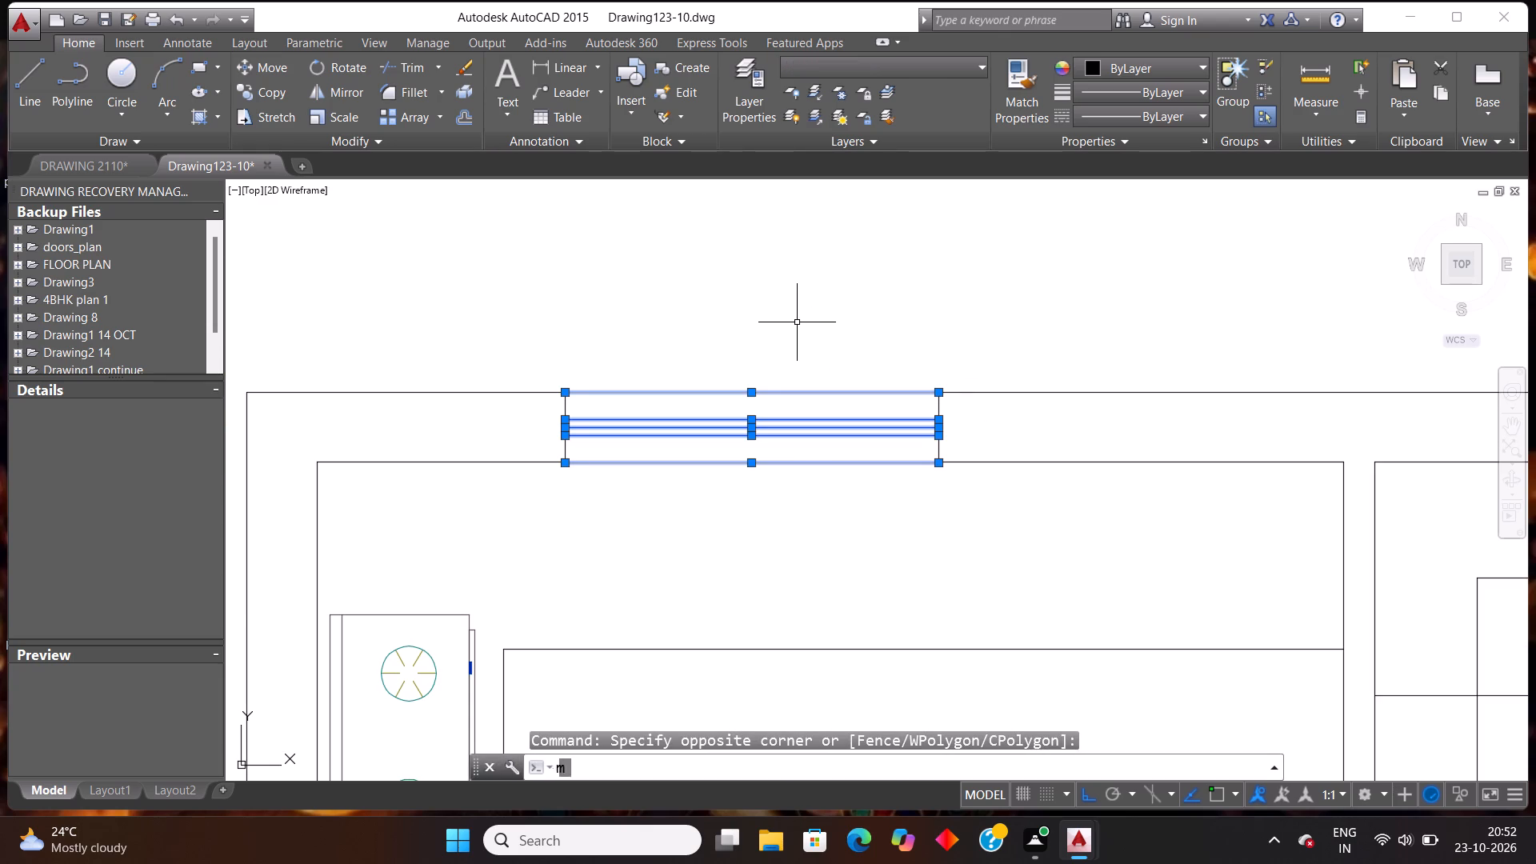
key(Return)
scroll(958, 499, up, 2)
scroll(920, 431, up, 6)
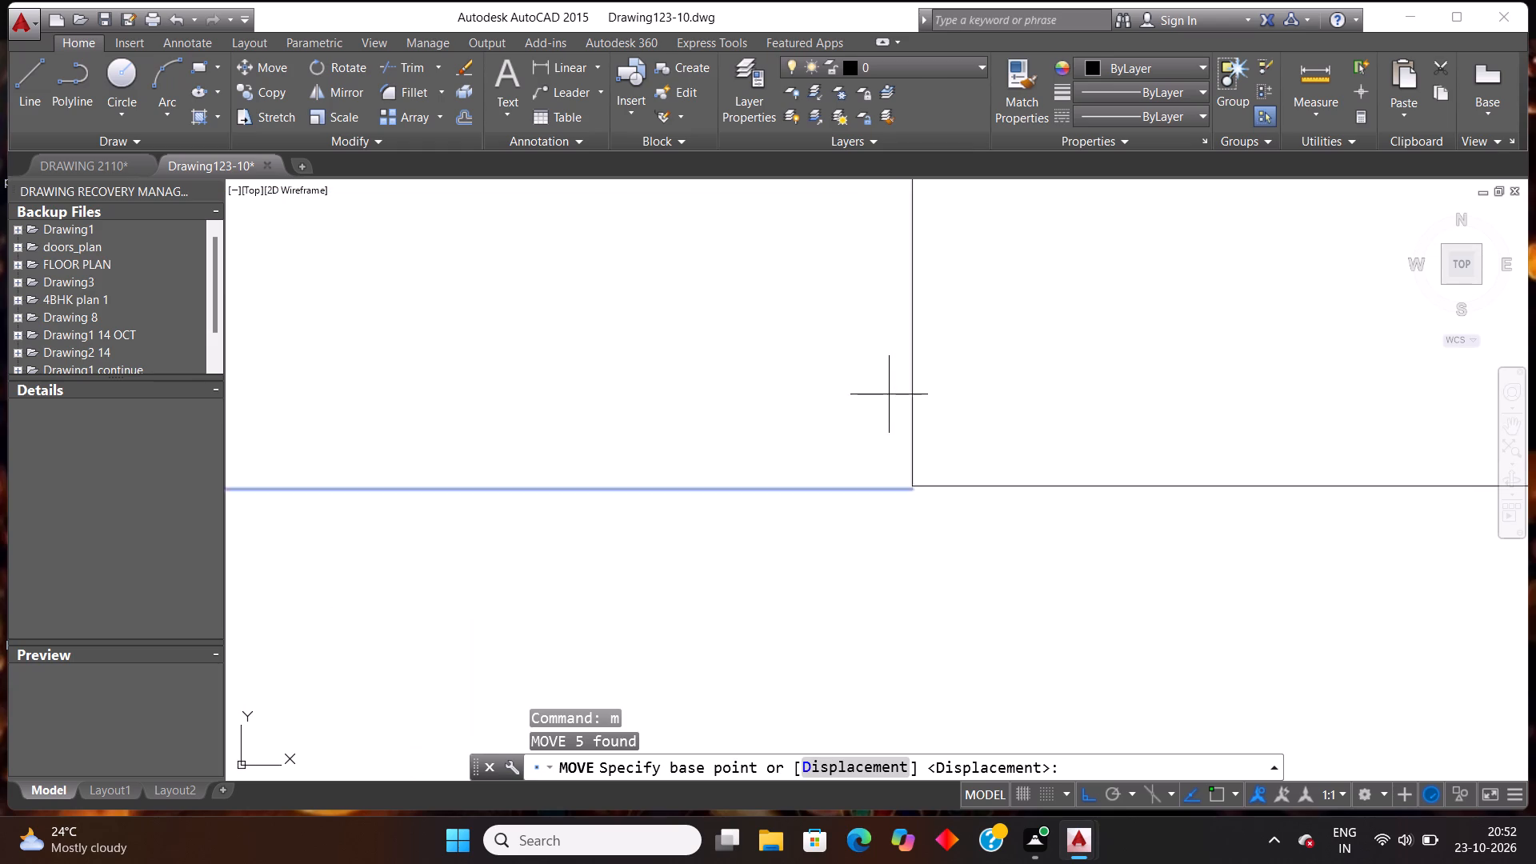
scroll(934, 509, up, 1)
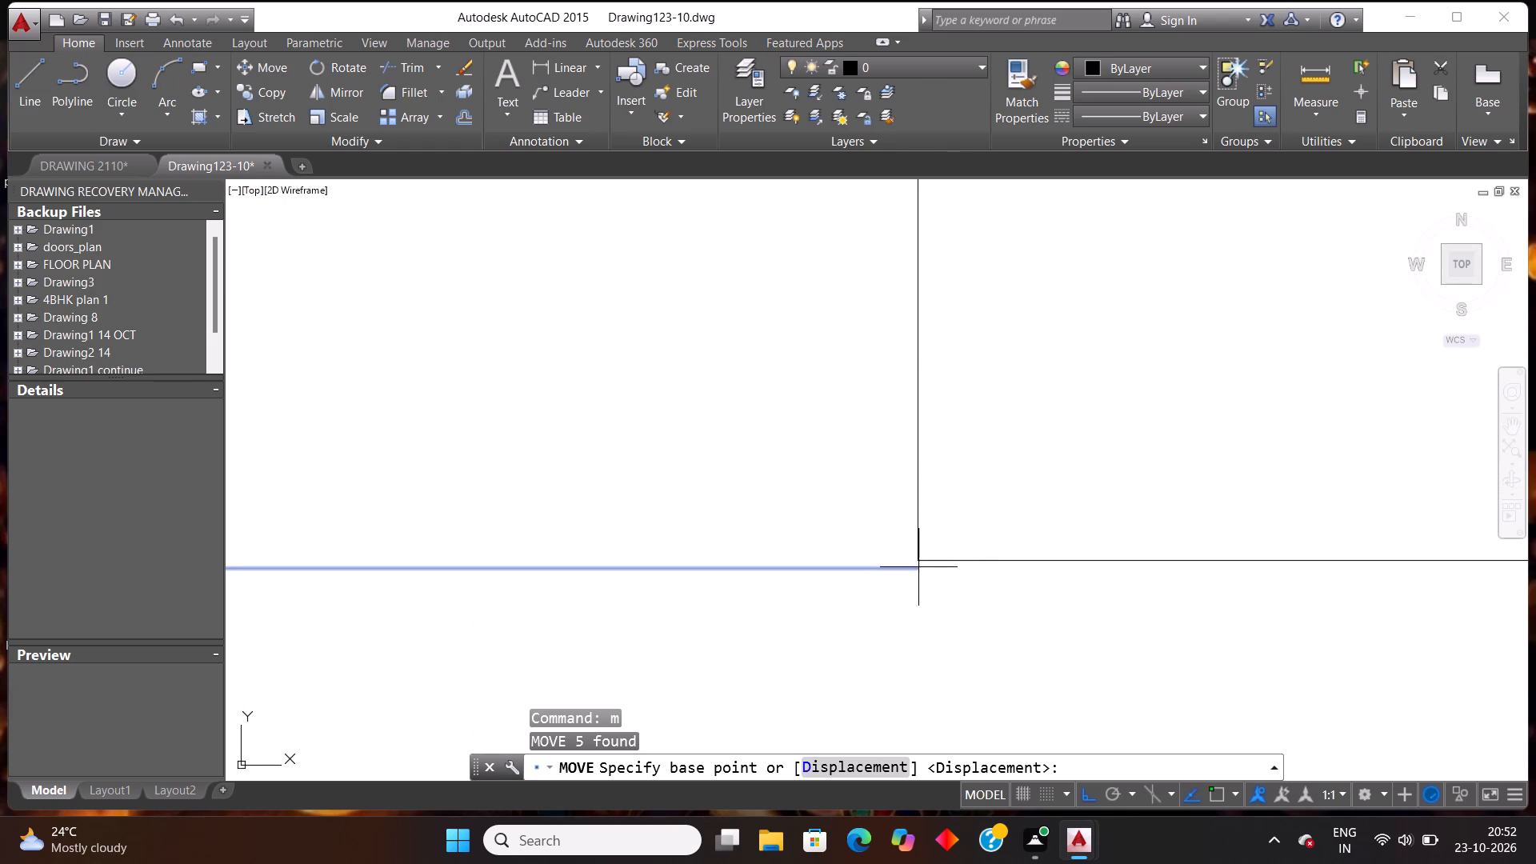
click(918, 569)
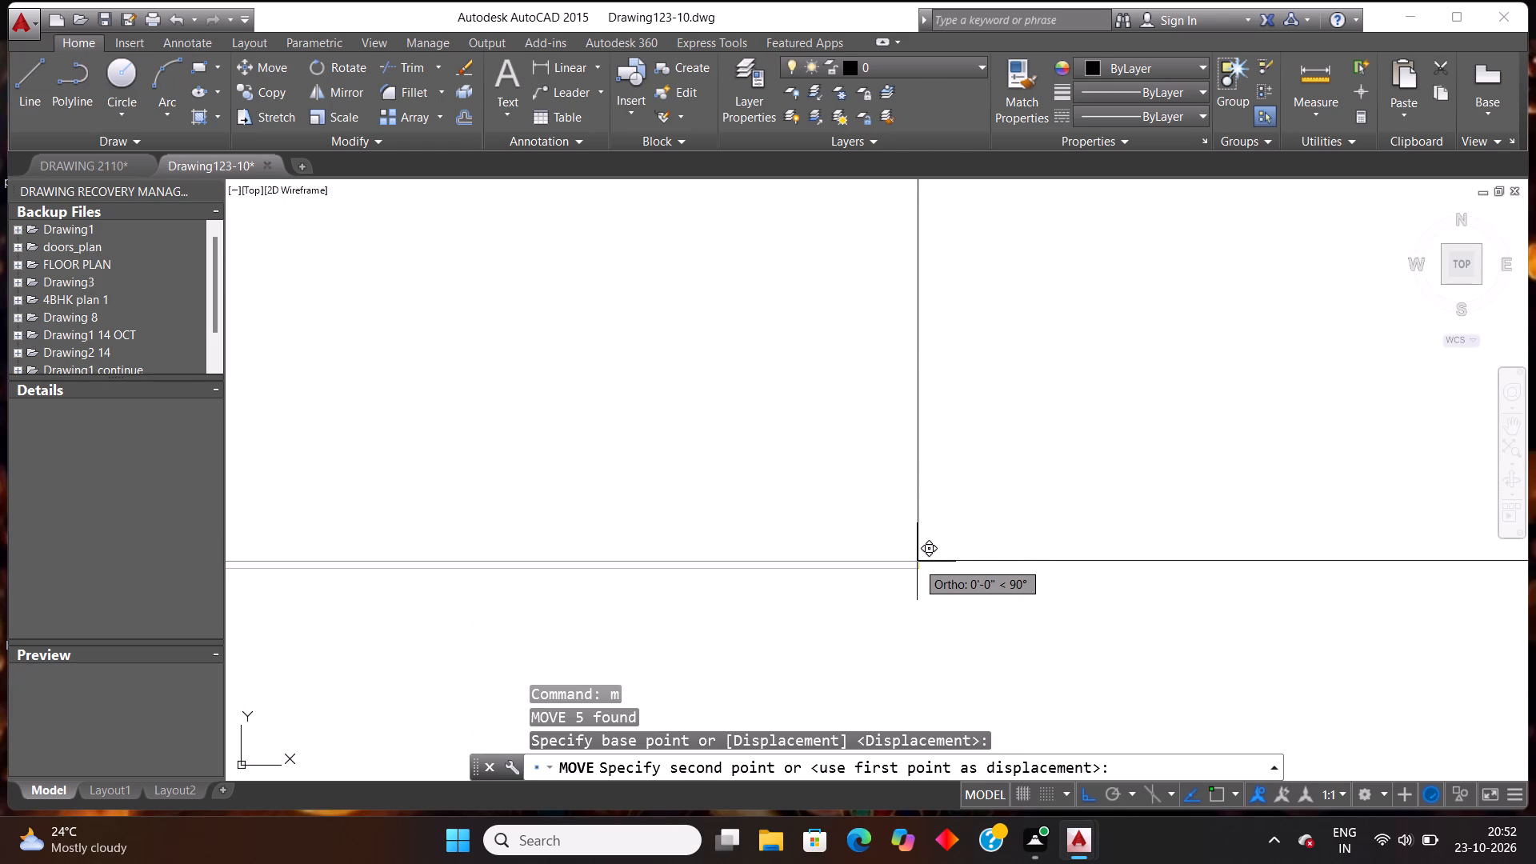
click(918, 561)
scroll(1018, 538, down, 10)
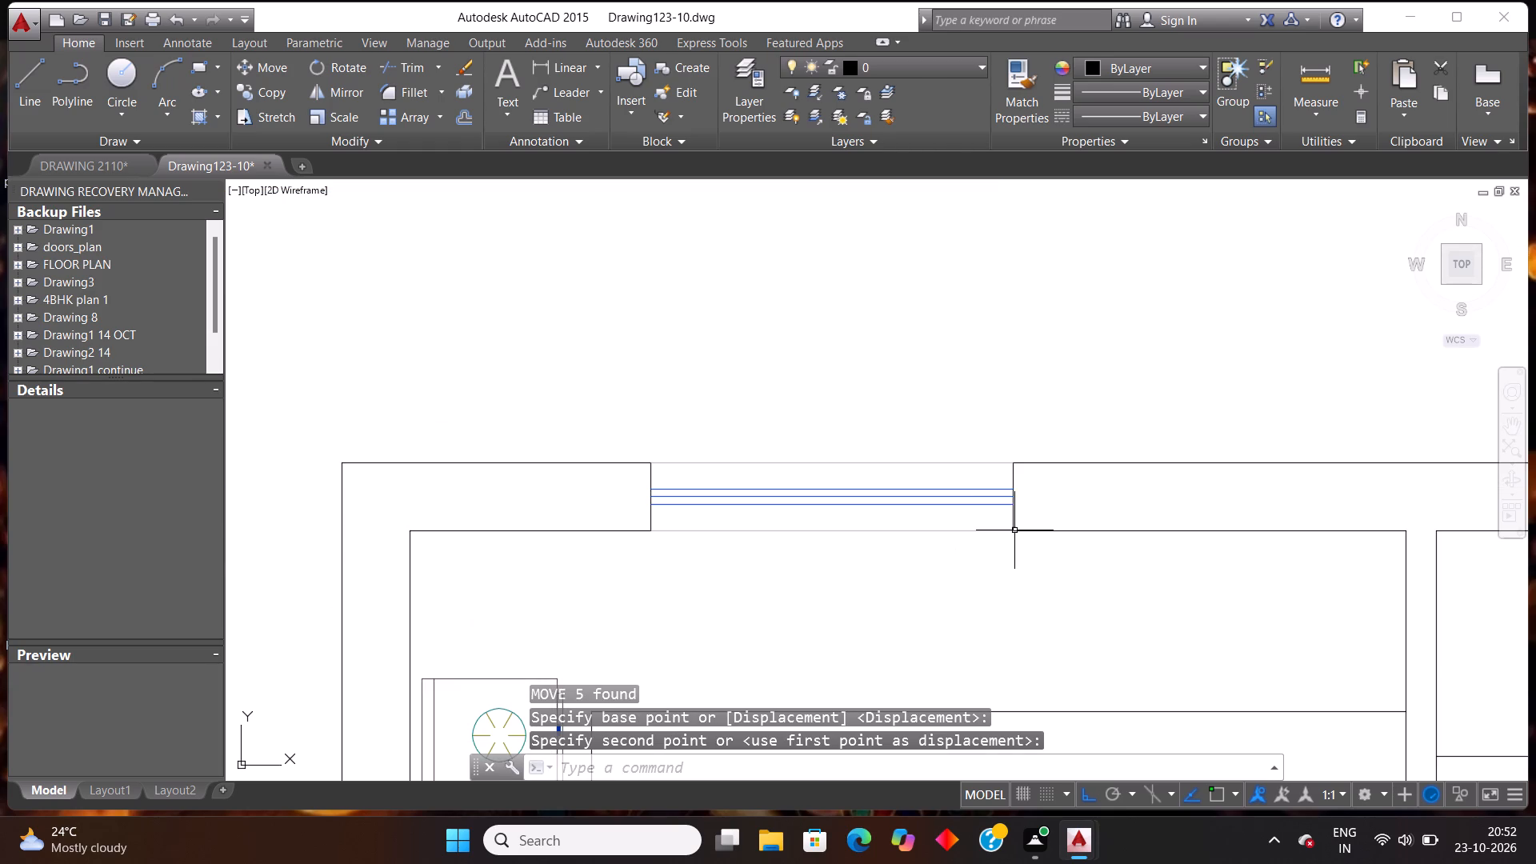
key(Escape)
Examine how the kitchen window's left end meets the opening's lower-left corner.
scroll(698, 545, up, 2)
scroll(577, 492, up, 2)
scroll(635, 587, up, 2)
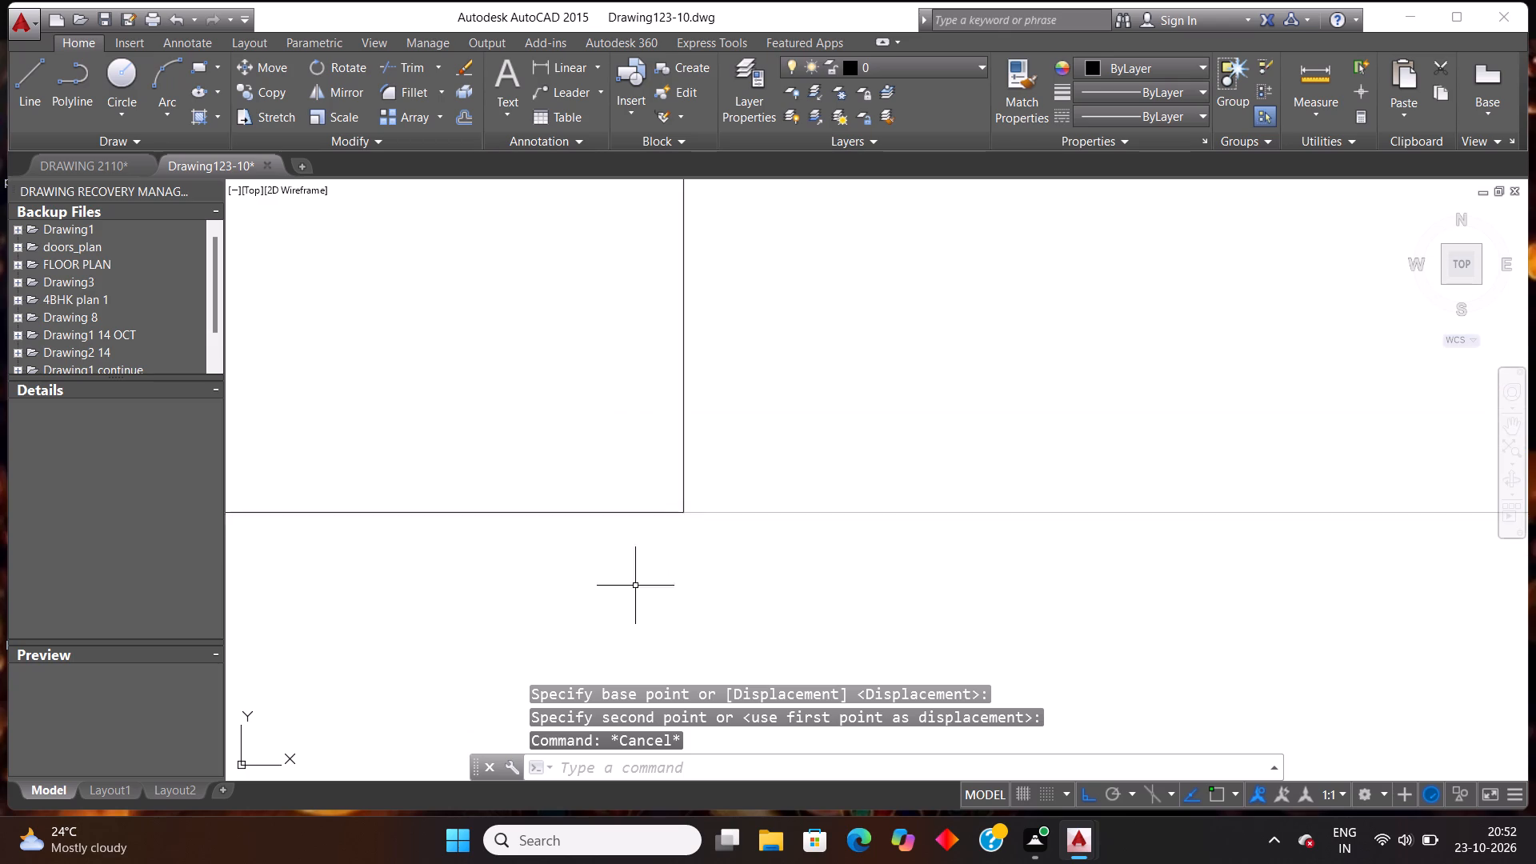
scroll(634, 583, up, 1)
scroll(719, 535, up, 2)
scroll(698, 315, up, 1)
scroll(696, 463, up, 2)
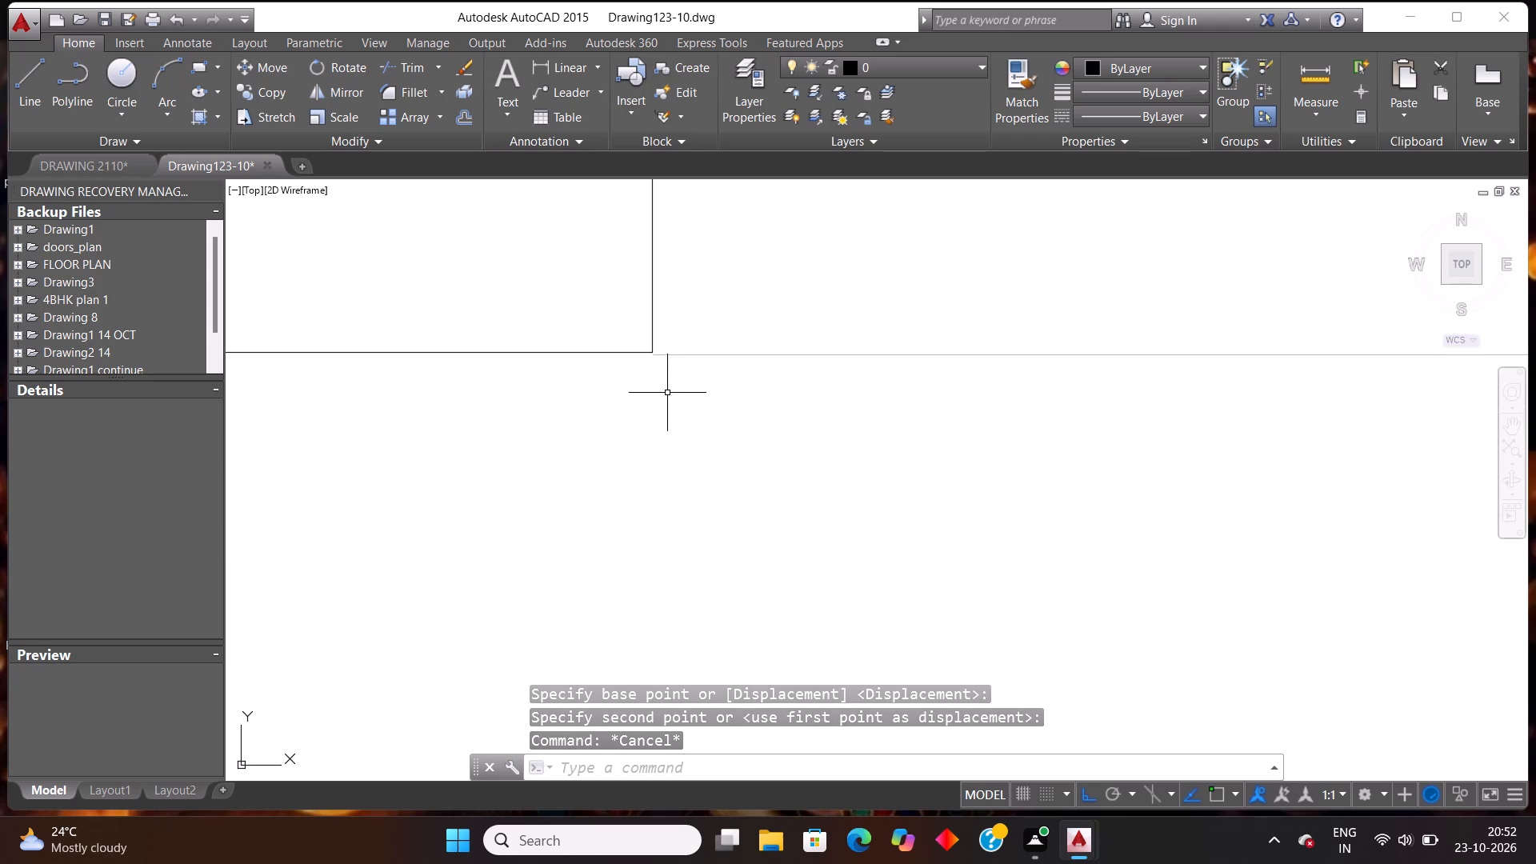
scroll(664, 386, up, 3)
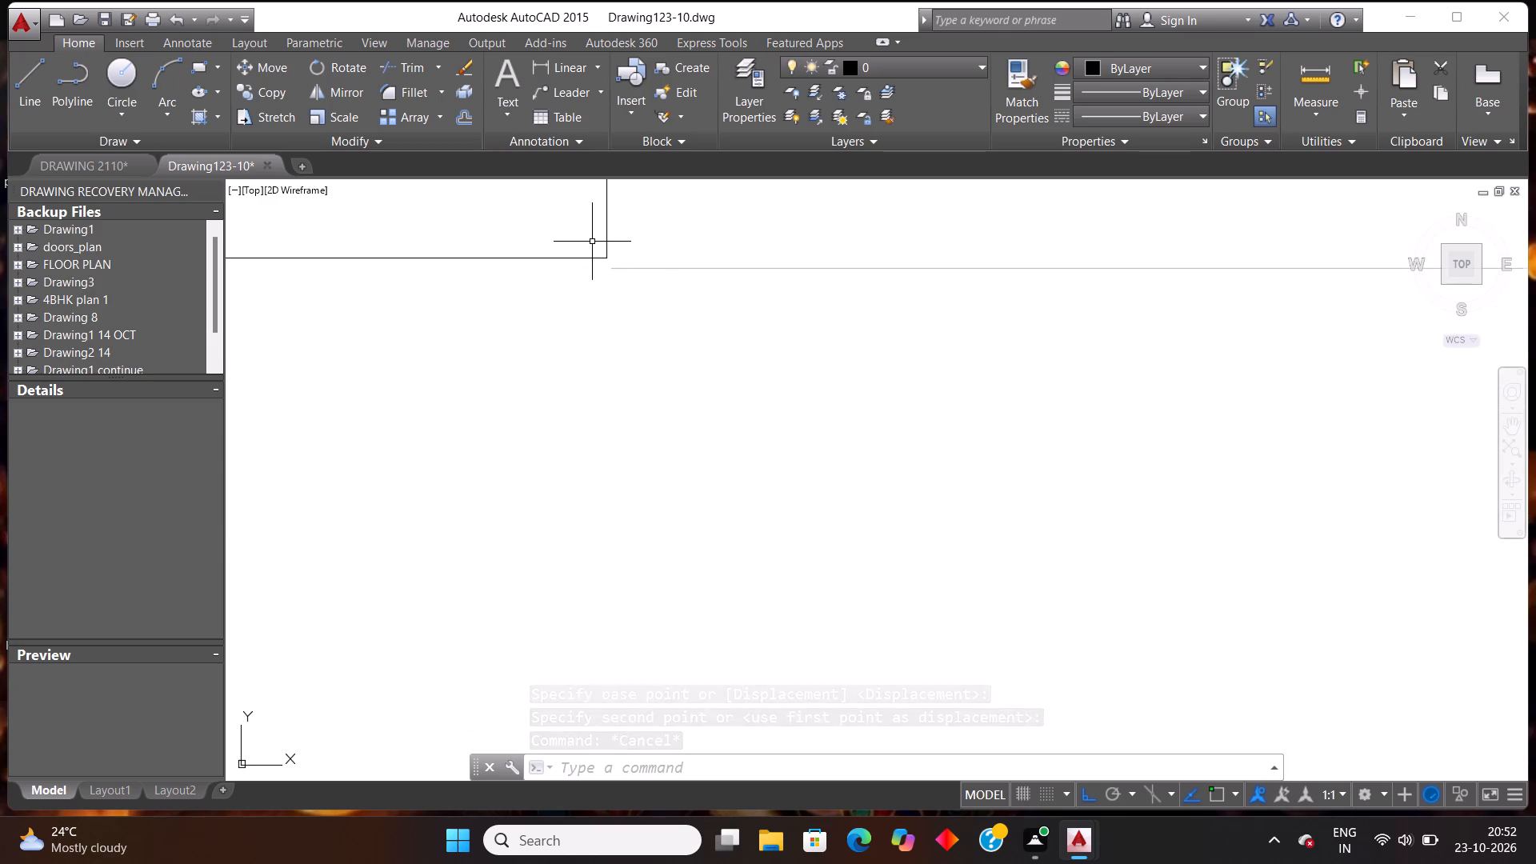
scroll(592, 242, up, 6)
scroll(610, 242, down, 4)
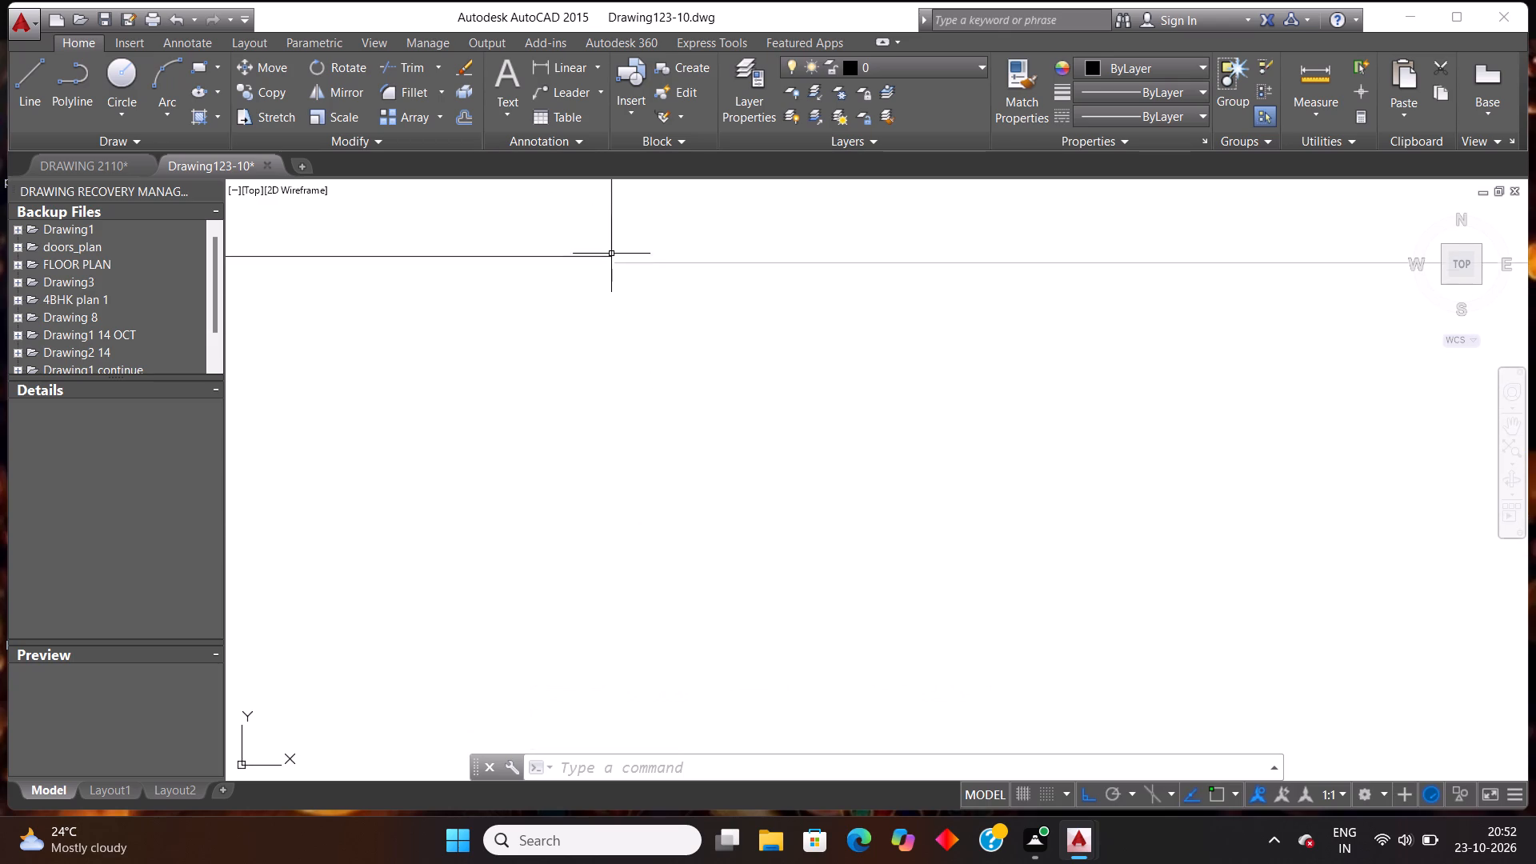
scroll(613, 258, down, 5)
scroll(620, 360, down, 12)
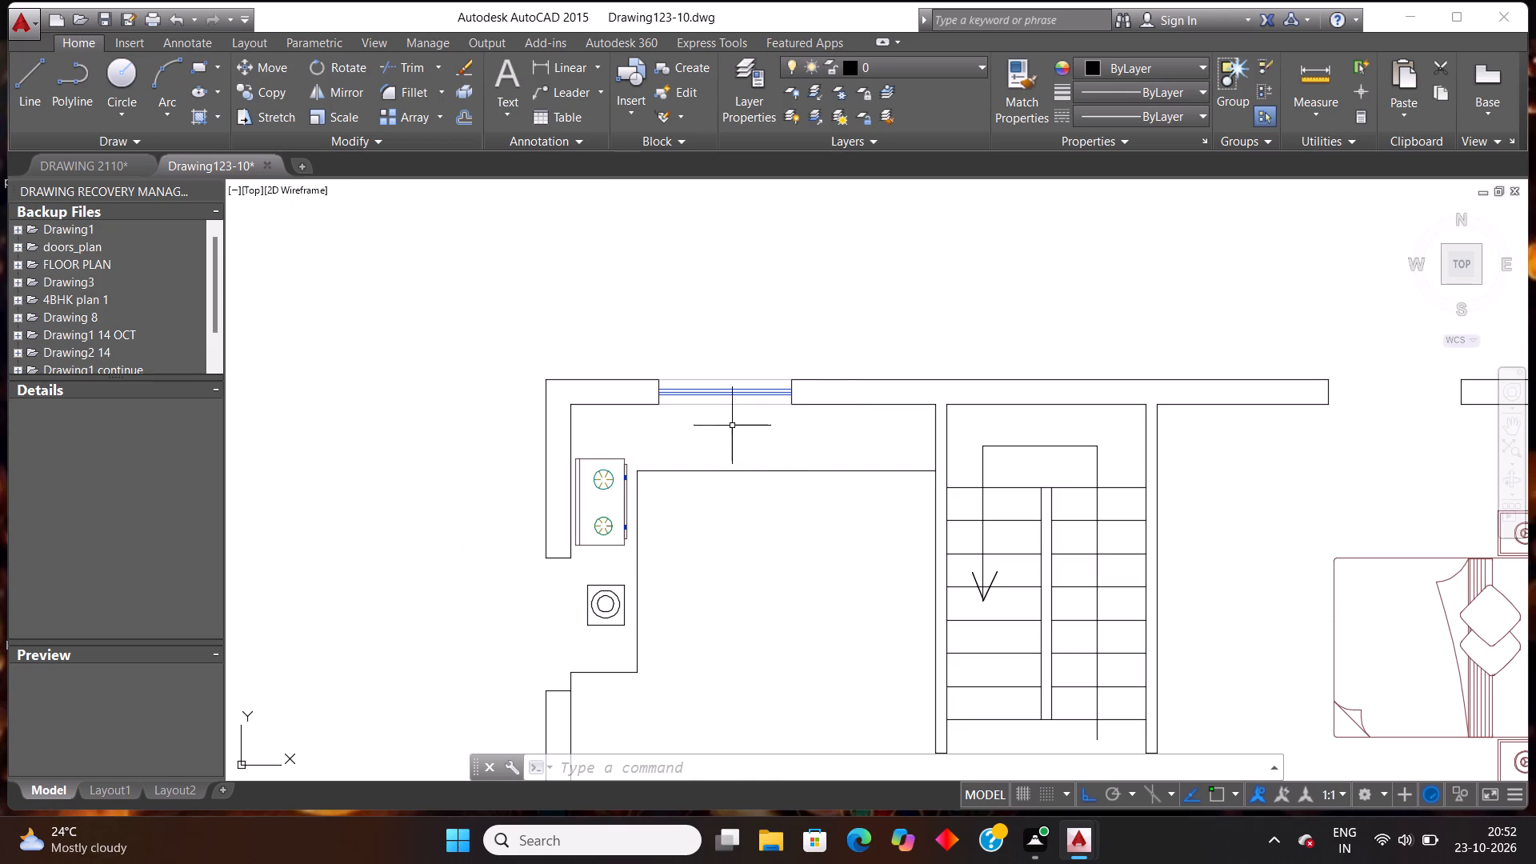
Move the kitchen window vertically from its lower-left end so its lower line is level with the opening's lower-left corner.
click(731, 424)
click(720, 350)
scroll(589, 417, up, 3)
scroll(846, 409, up, 3)
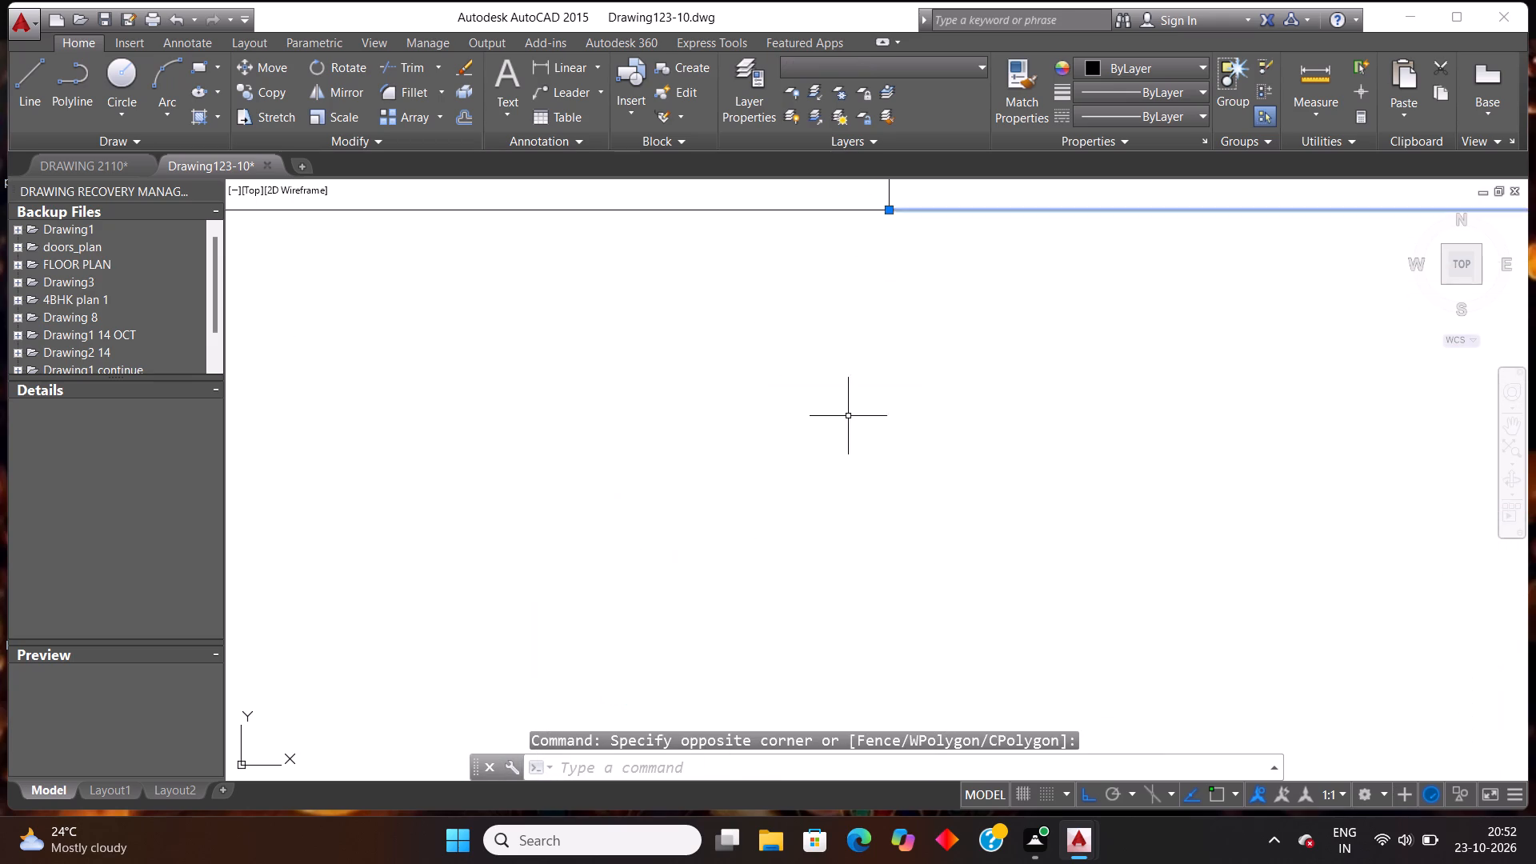
scroll(885, 349, down, 2)
scroll(926, 296, up, 2)
scroll(839, 278, up, 1)
key(m)
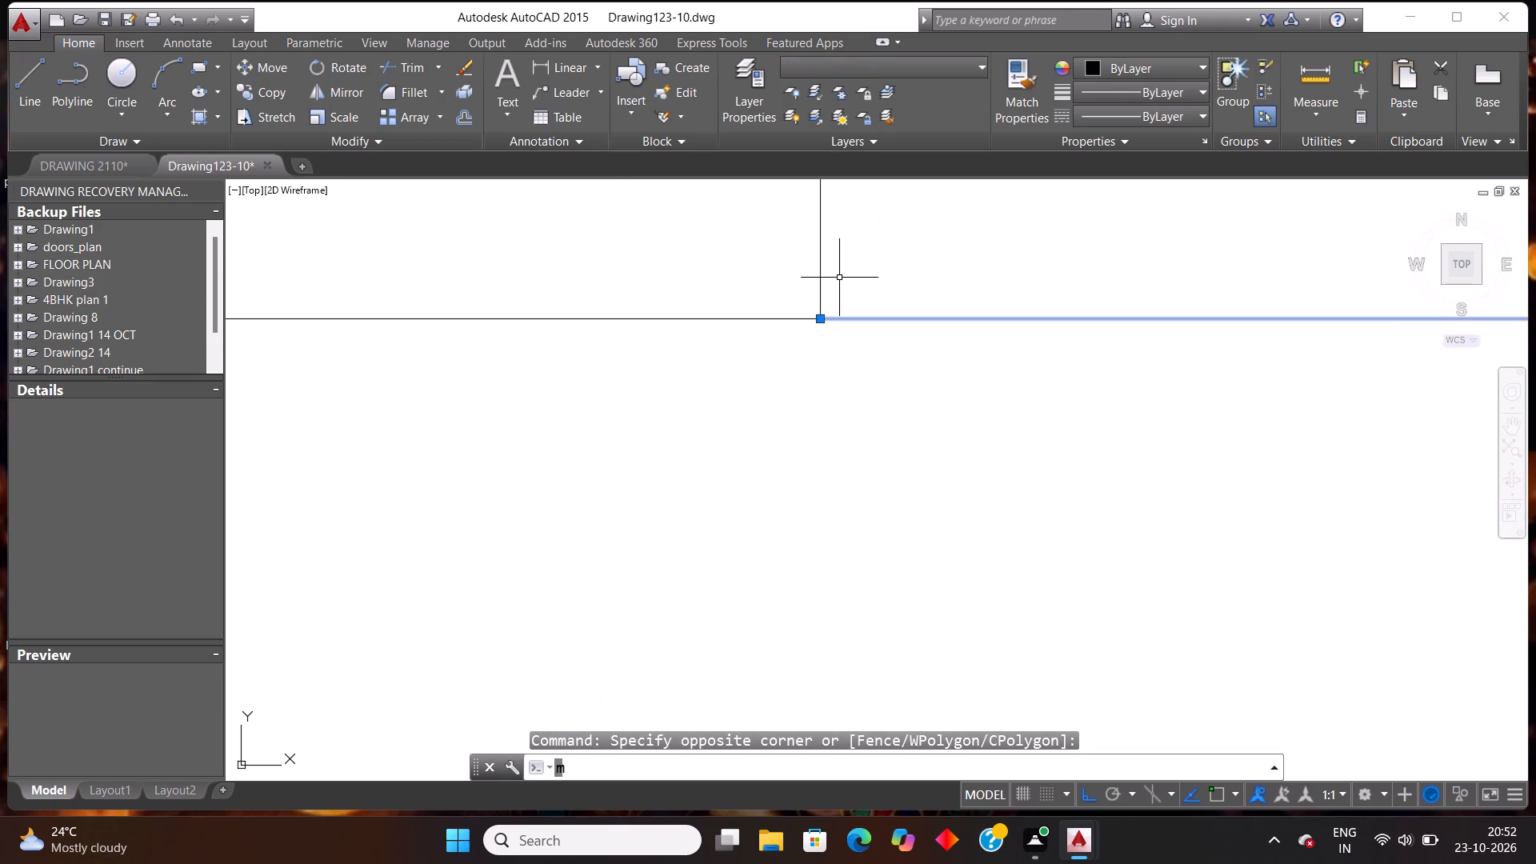
key(Return)
scroll(816, 297, up, 3)
scroll(852, 414, up, 3)
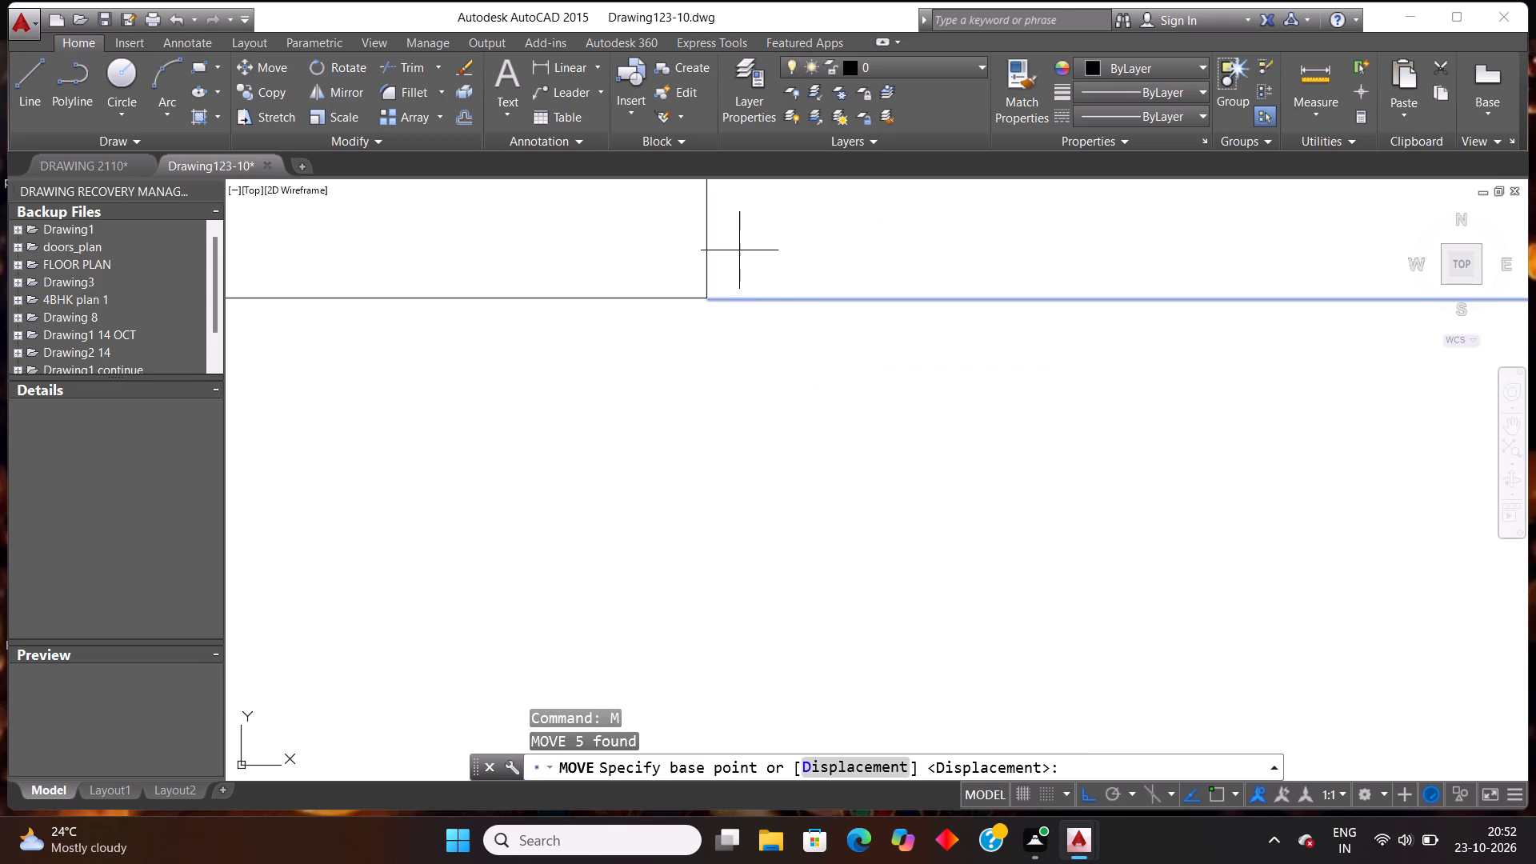
scroll(738, 250, up, 3)
scroll(570, 399, up, 3)
scroll(627, 582, up, 3)
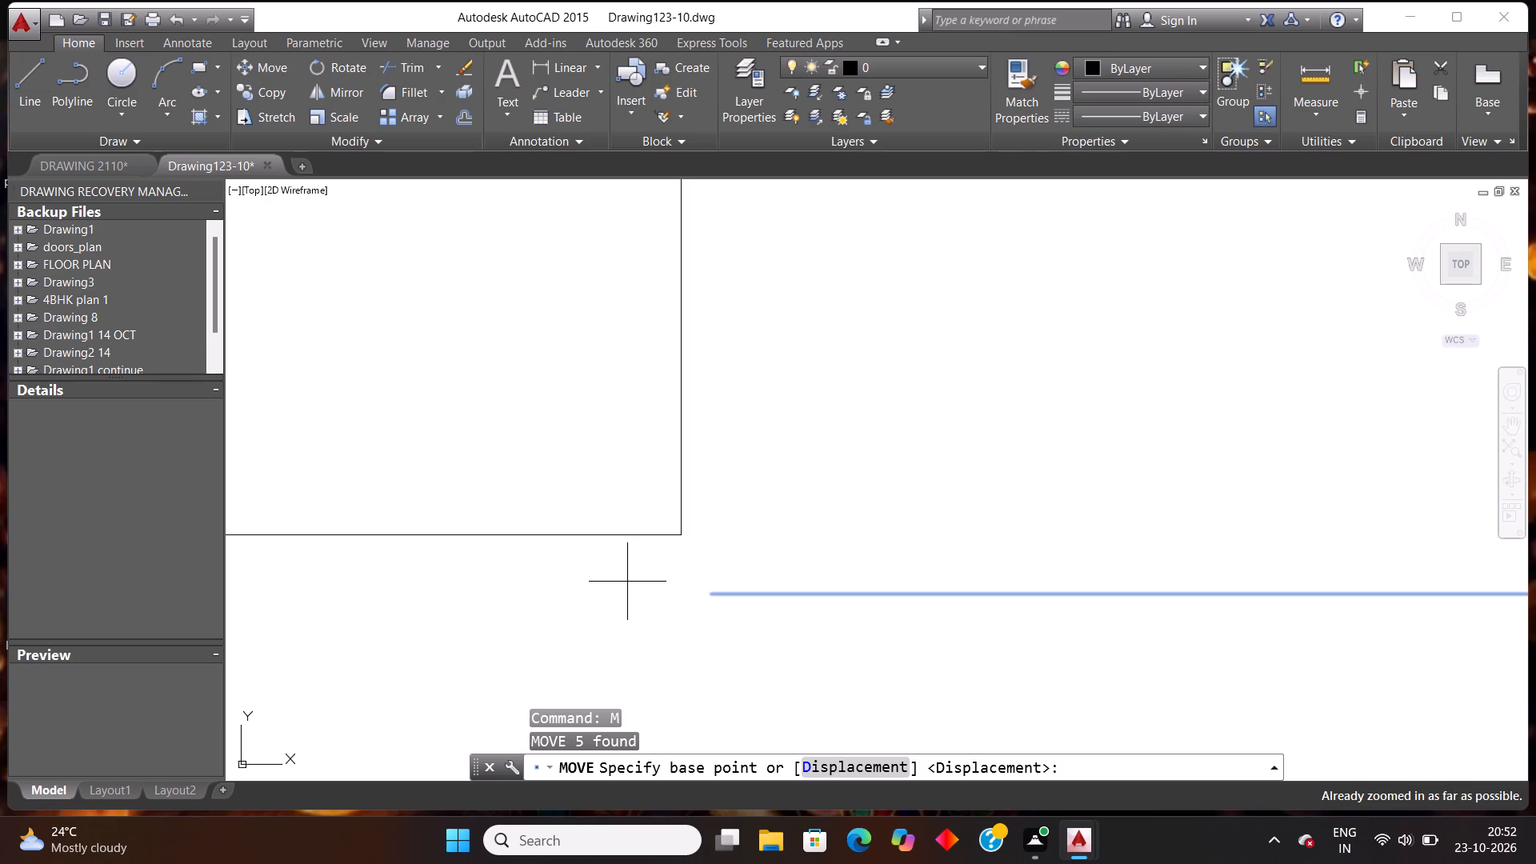
scroll(662, 624, up, 3)
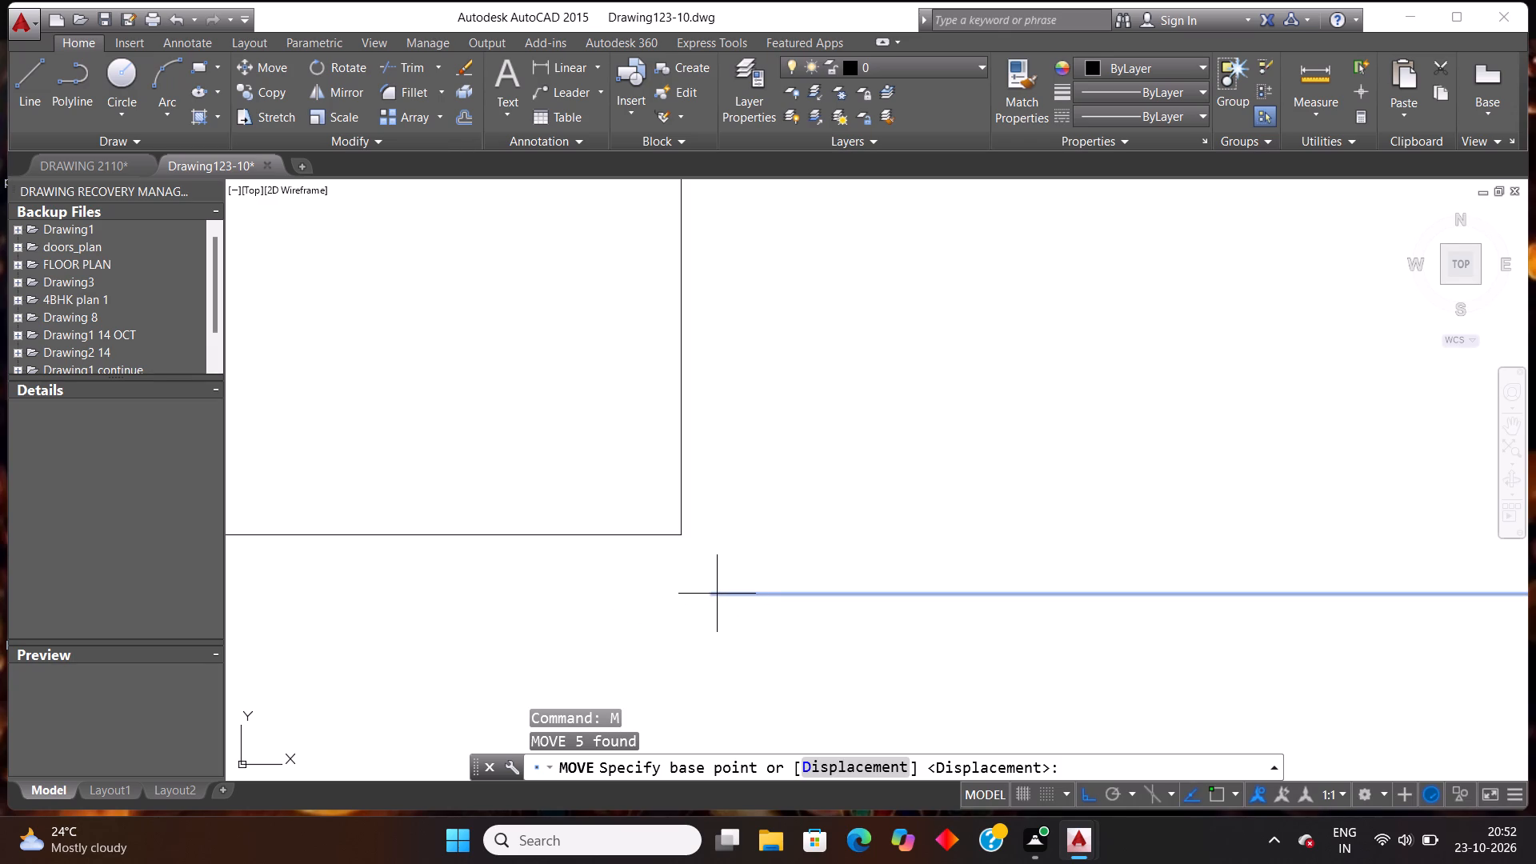
click(713, 595)
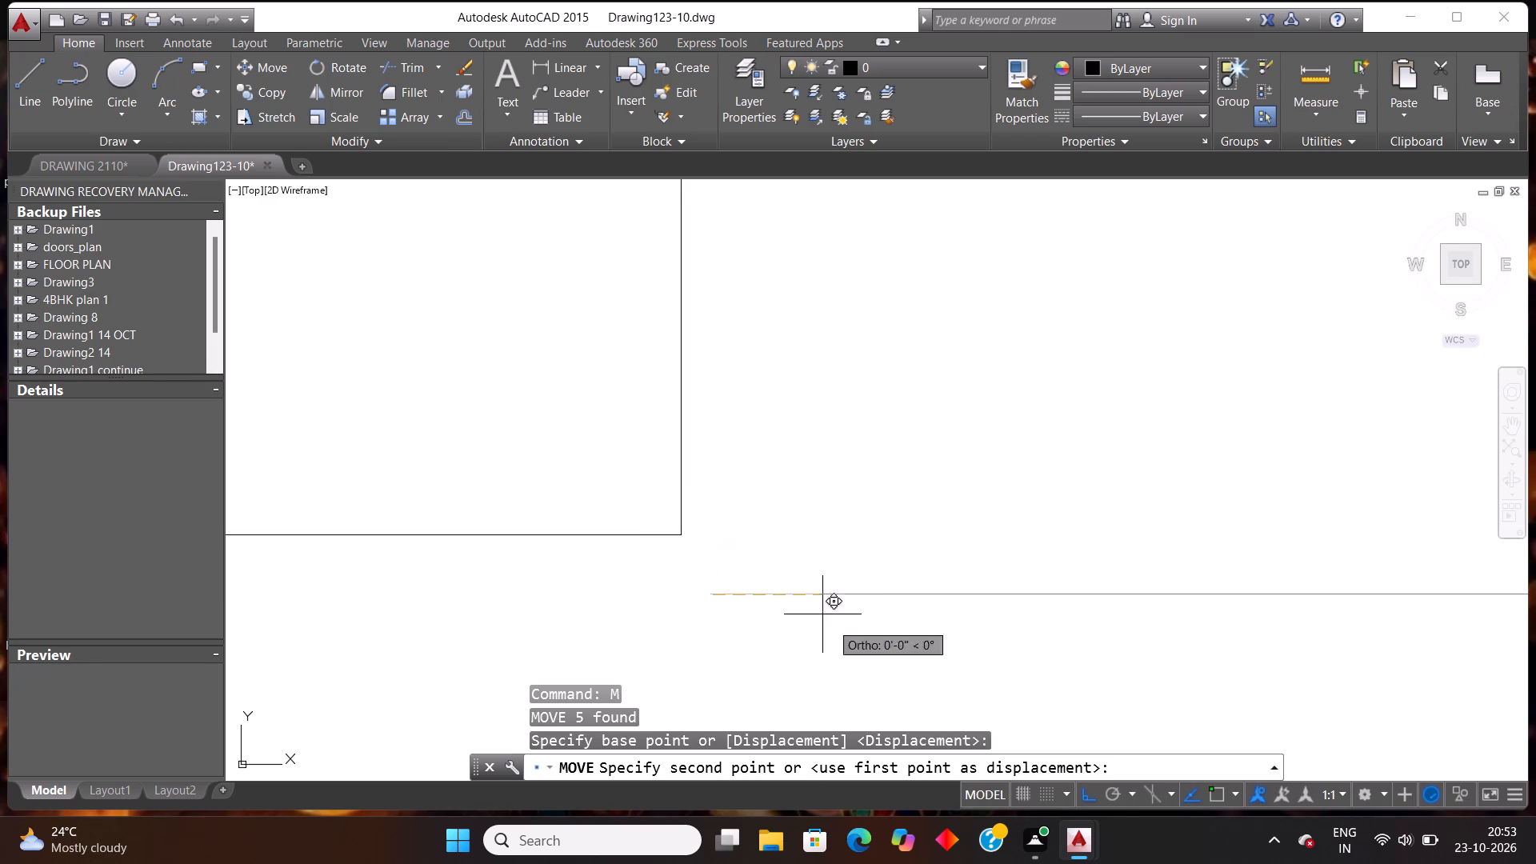
click(683, 535)
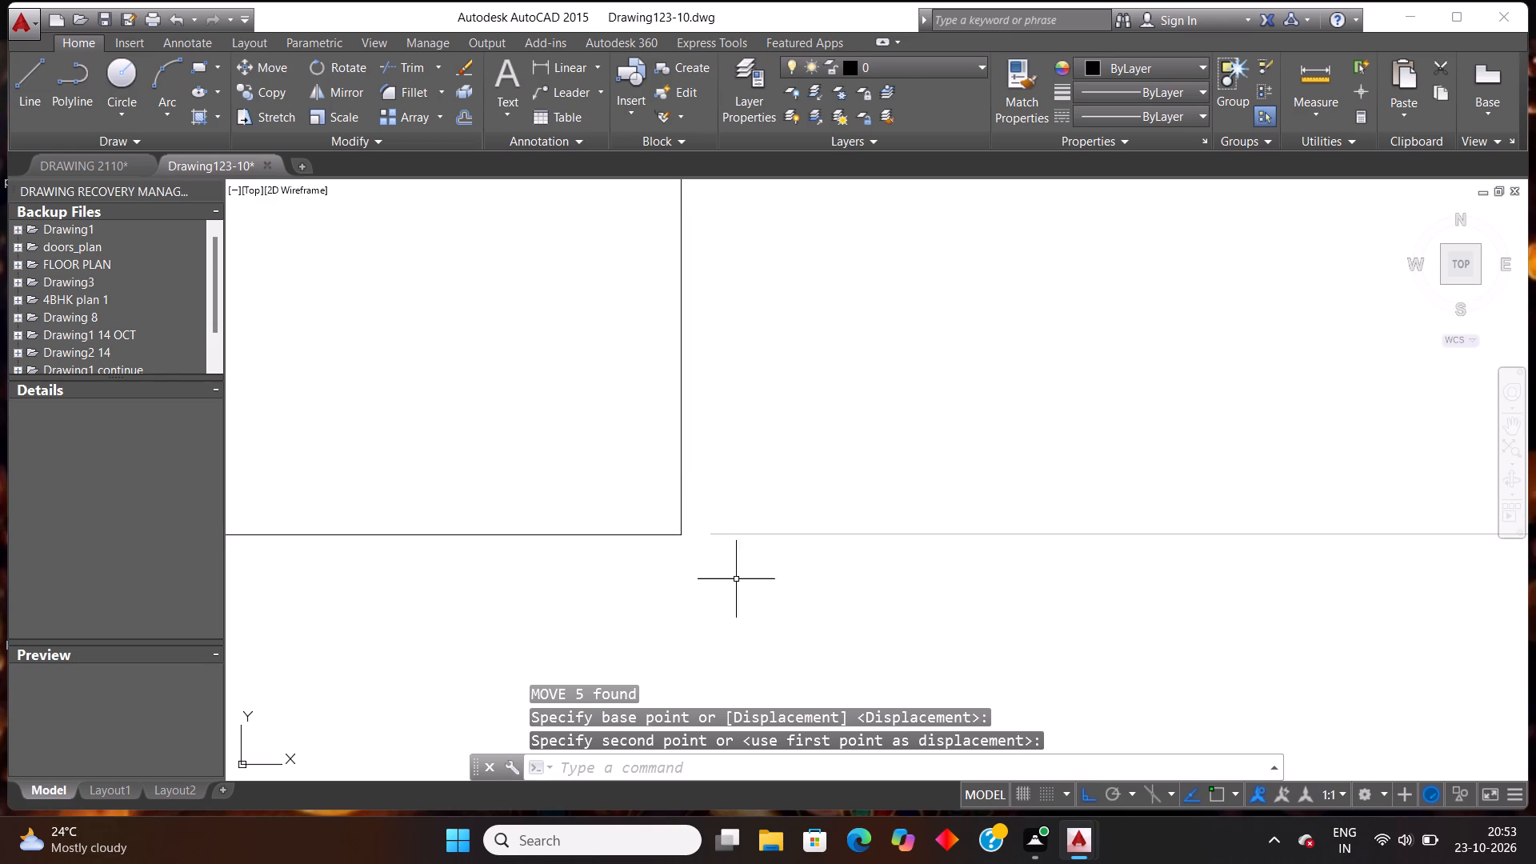
Paste the copied horizontal window into the upper bedroom's top-wall opening, inserting it at the opening's lower-left corner.
scroll(759, 582, down, 3)
scroll(839, 497, down, 4)
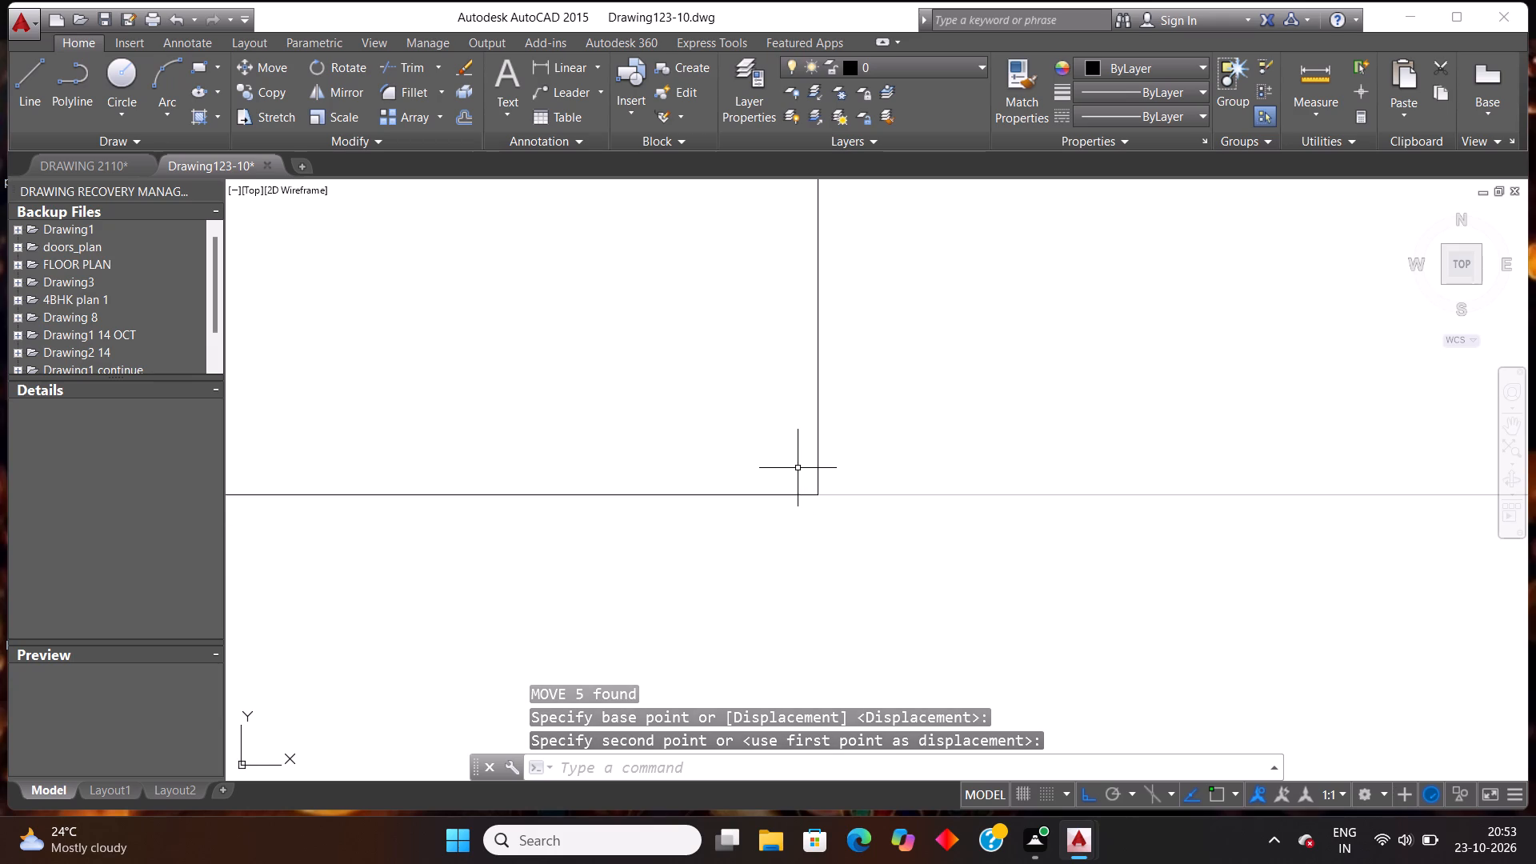
scroll(798, 468, down, 14)
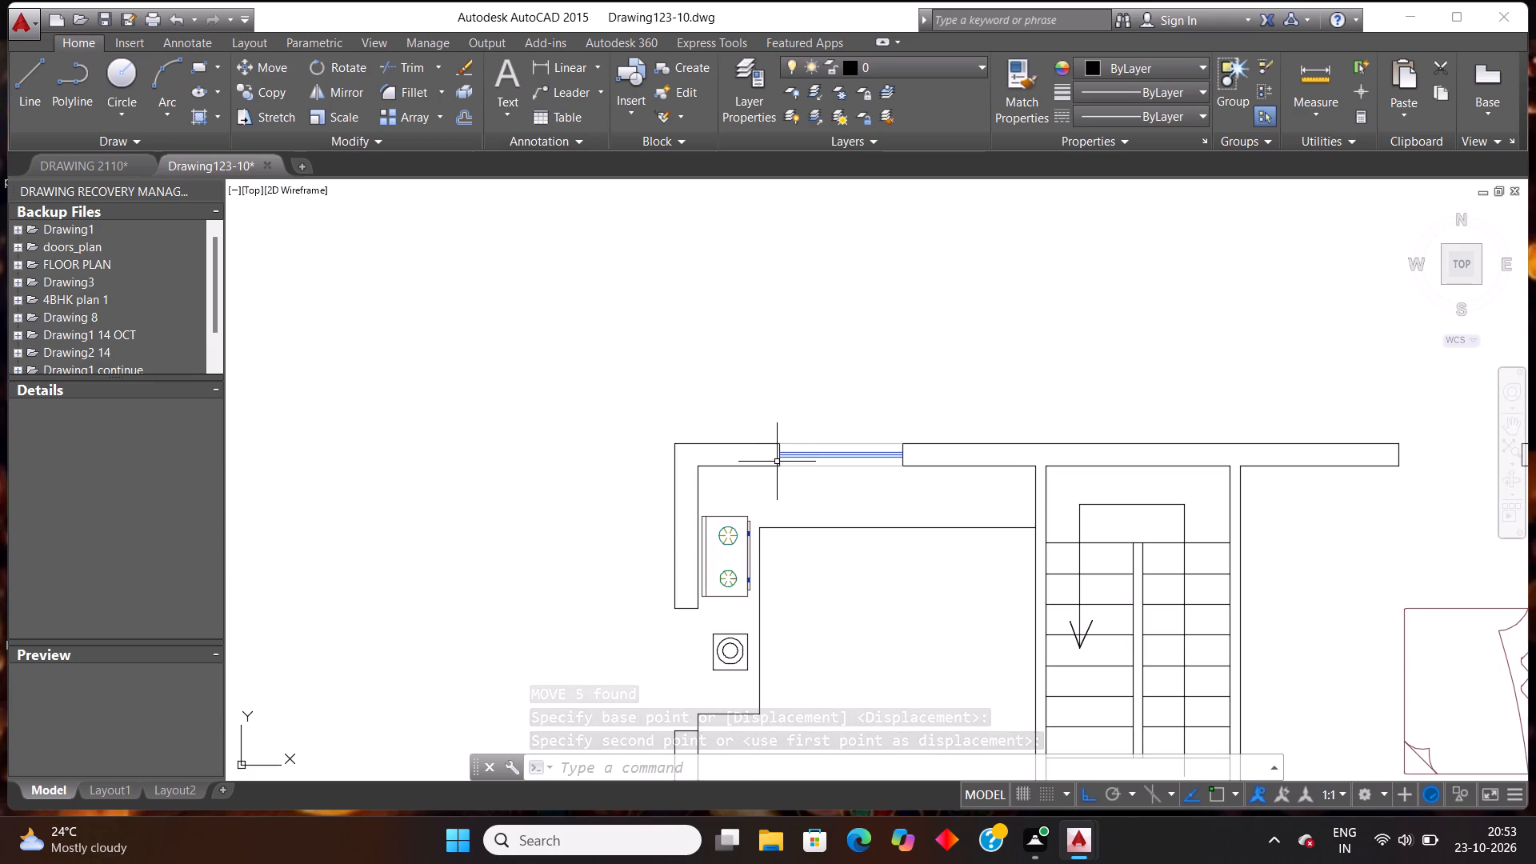
scroll(910, 477, down, 1)
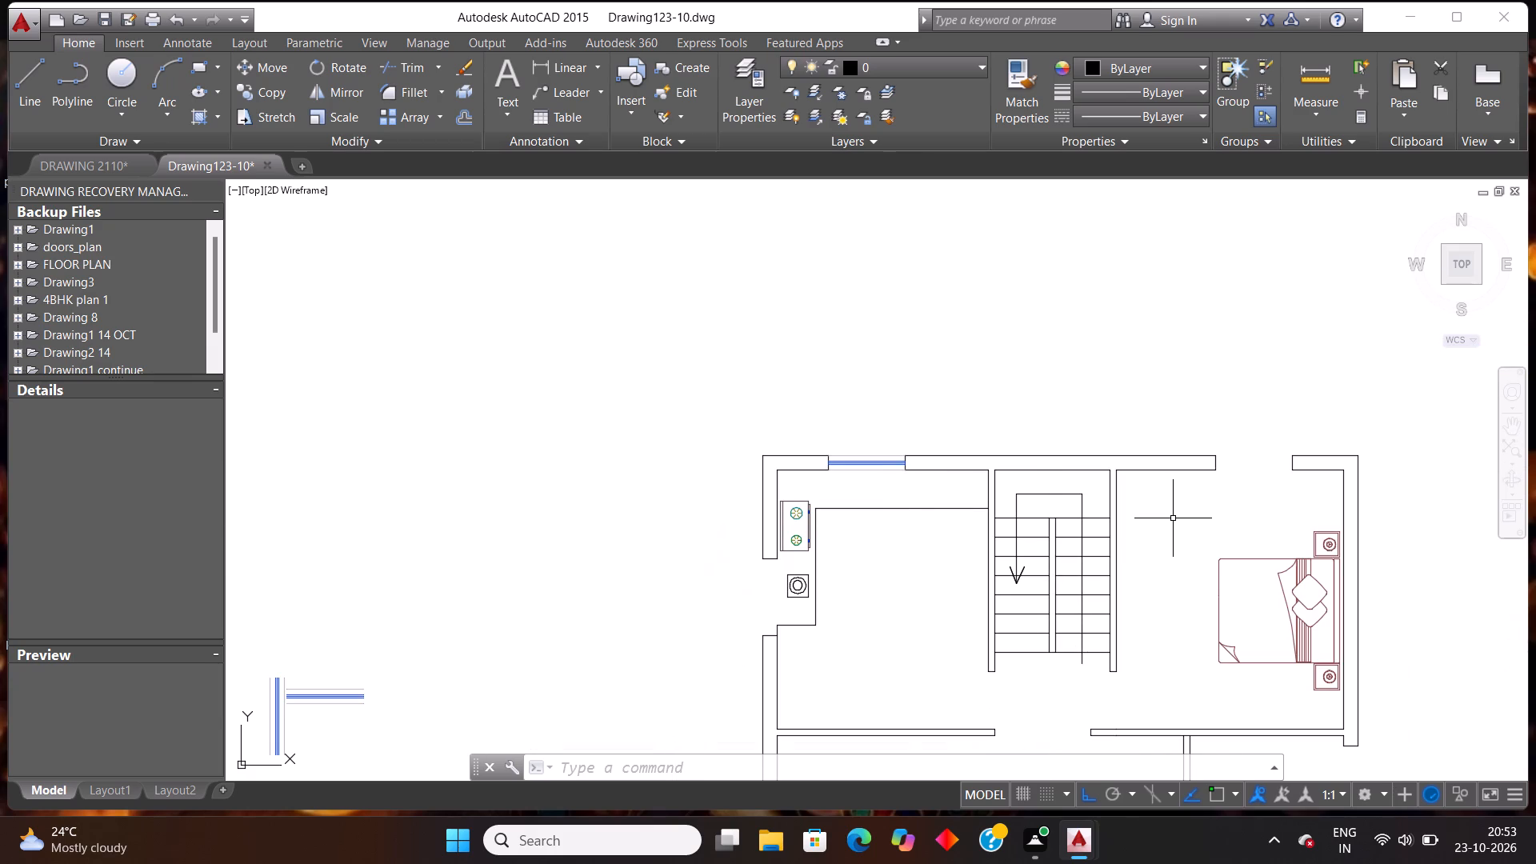
key(ctrl+v)
scroll(1188, 434, up, 2)
scroll(1254, 574, up, 2)
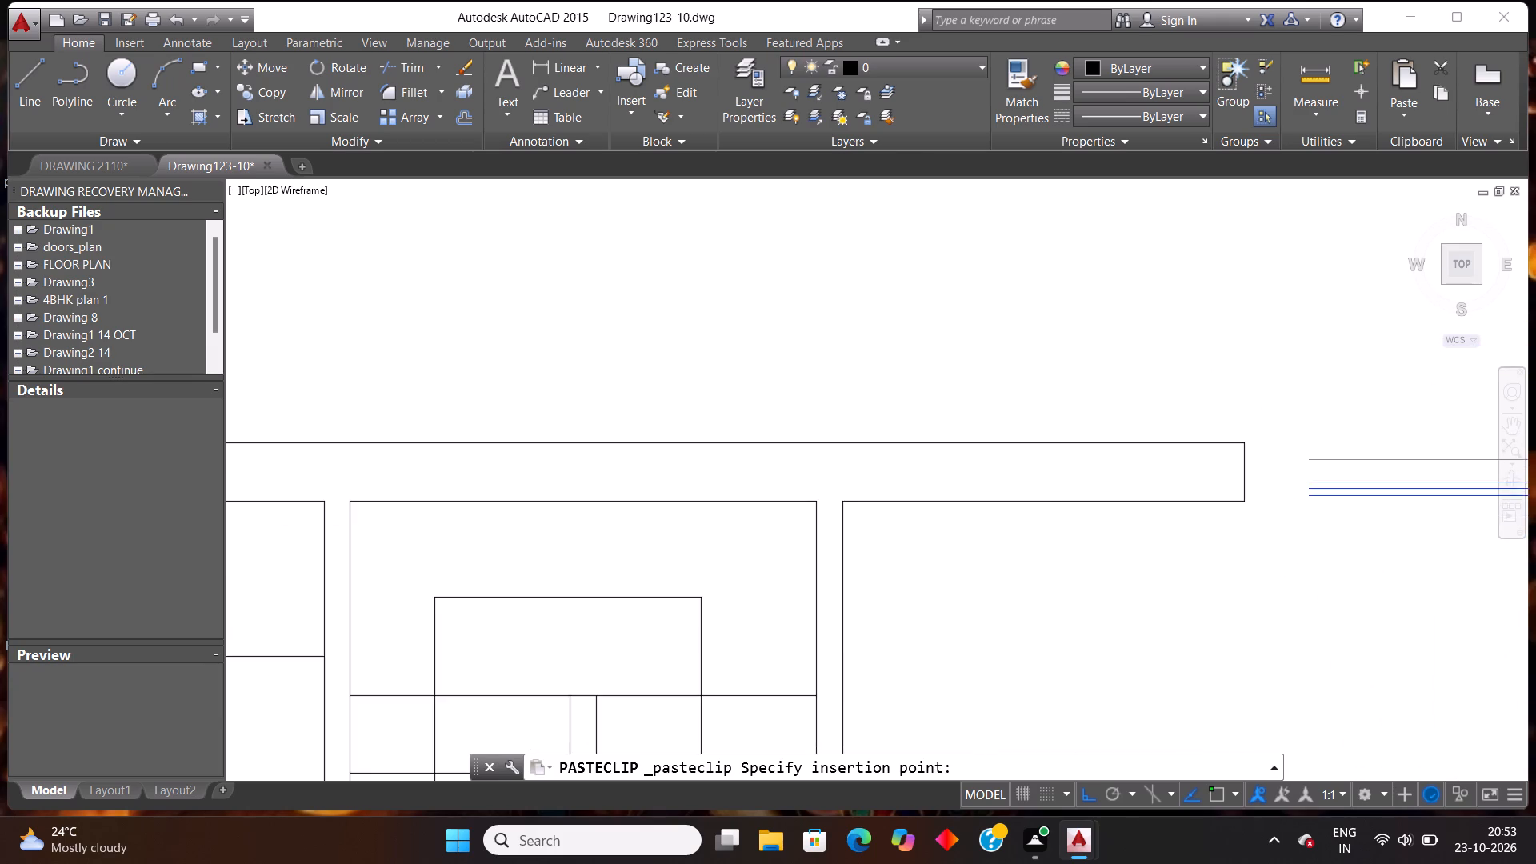
scroll(1310, 518, up, 1)
scroll(1208, 509, up, 2)
scroll(1051, 421, up, 2)
scroll(995, 486, up, 3)
scroll(958, 331, up, 3)
scroll(986, 467, up, 2)
scroll(984, 472, down, 1)
scroll(966, 625, up, 3)
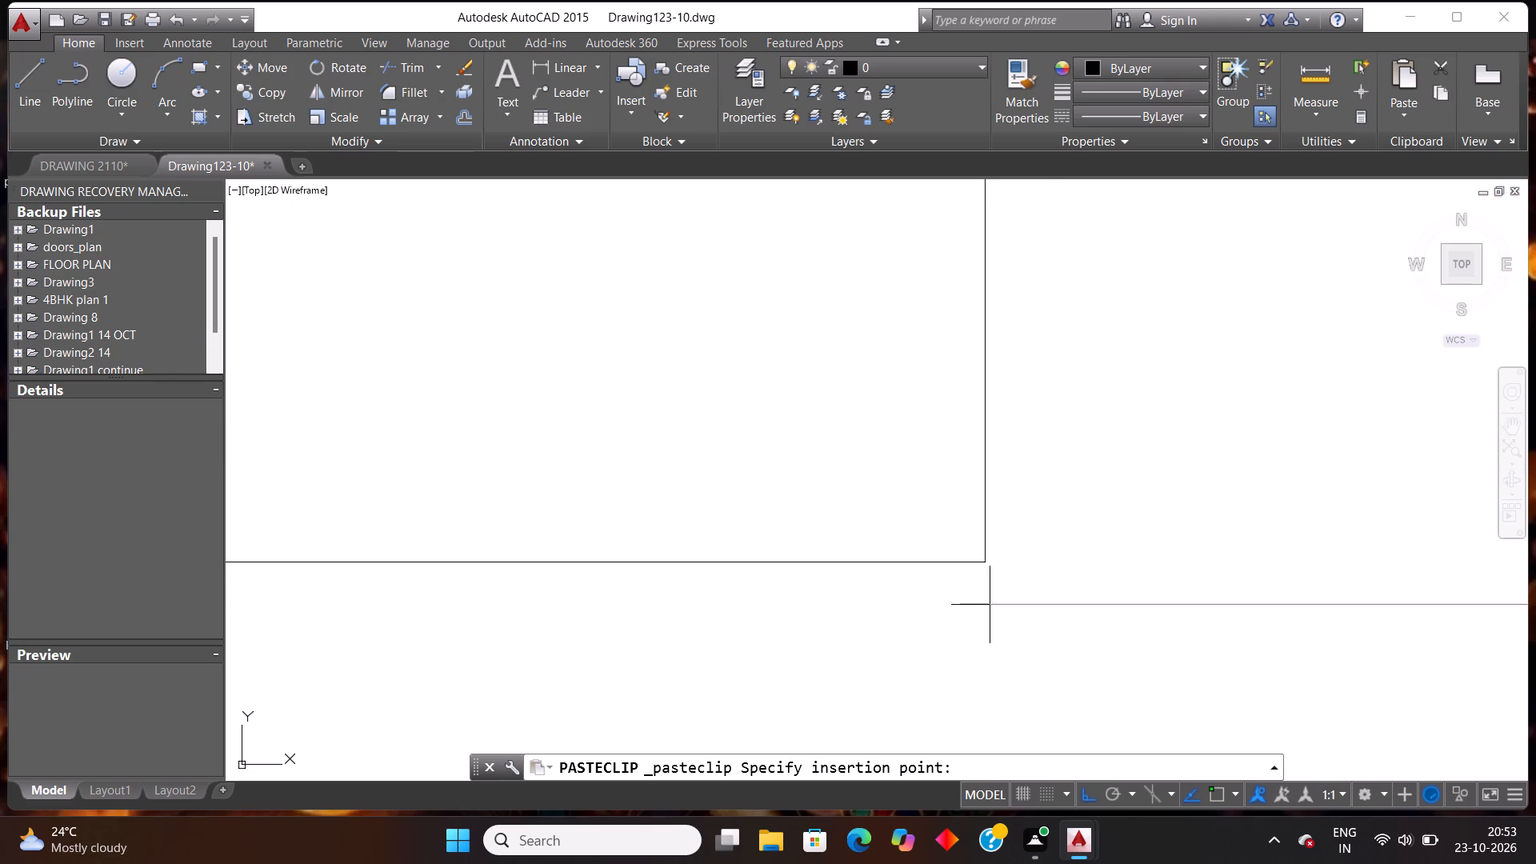
scroll(1000, 574, up, 9)
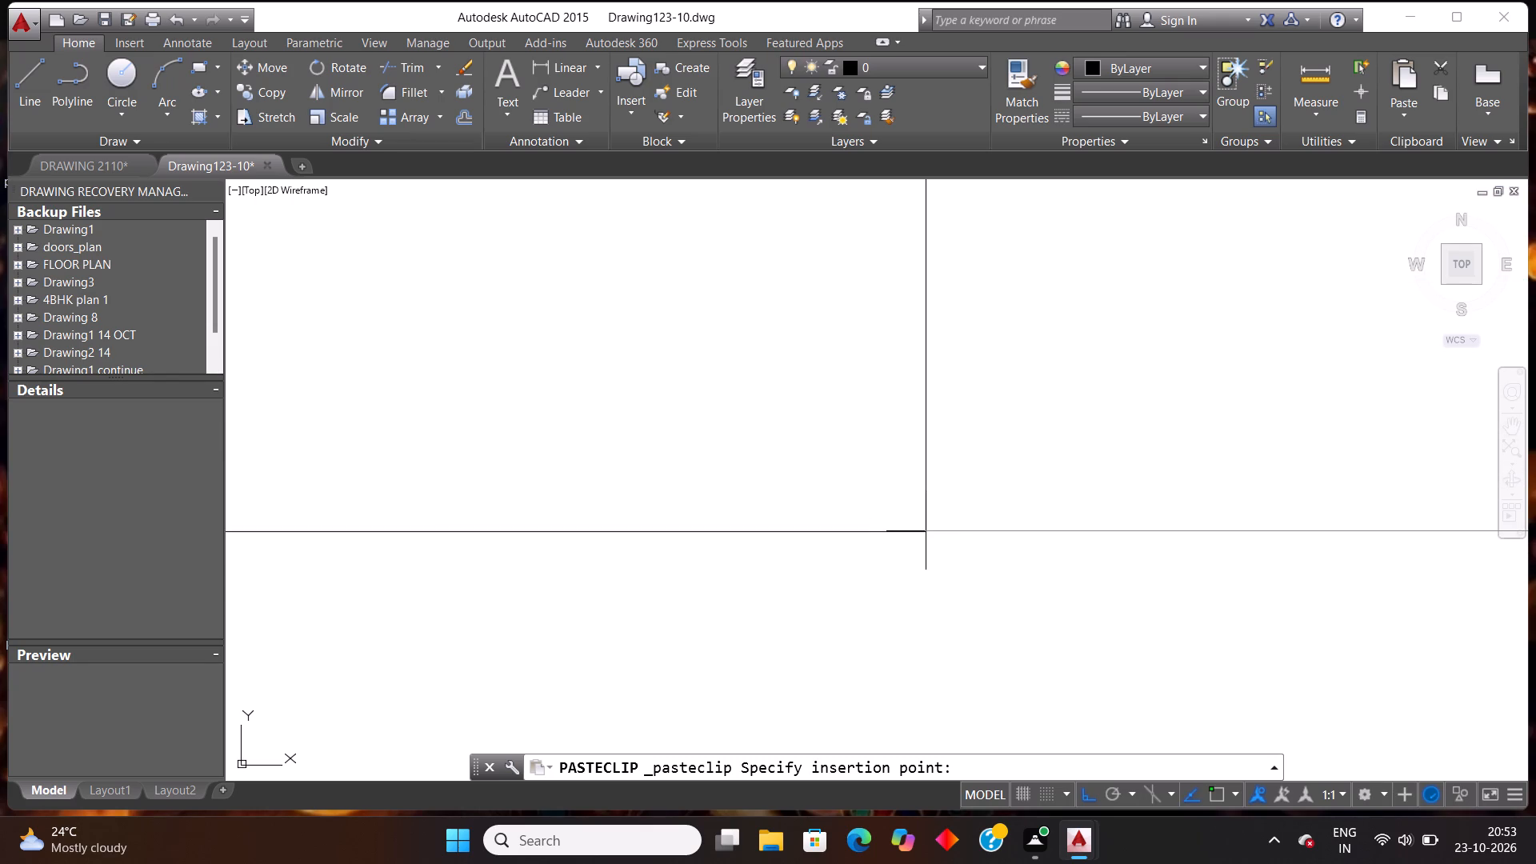
click(925, 531)
scroll(918, 519, up, 3)
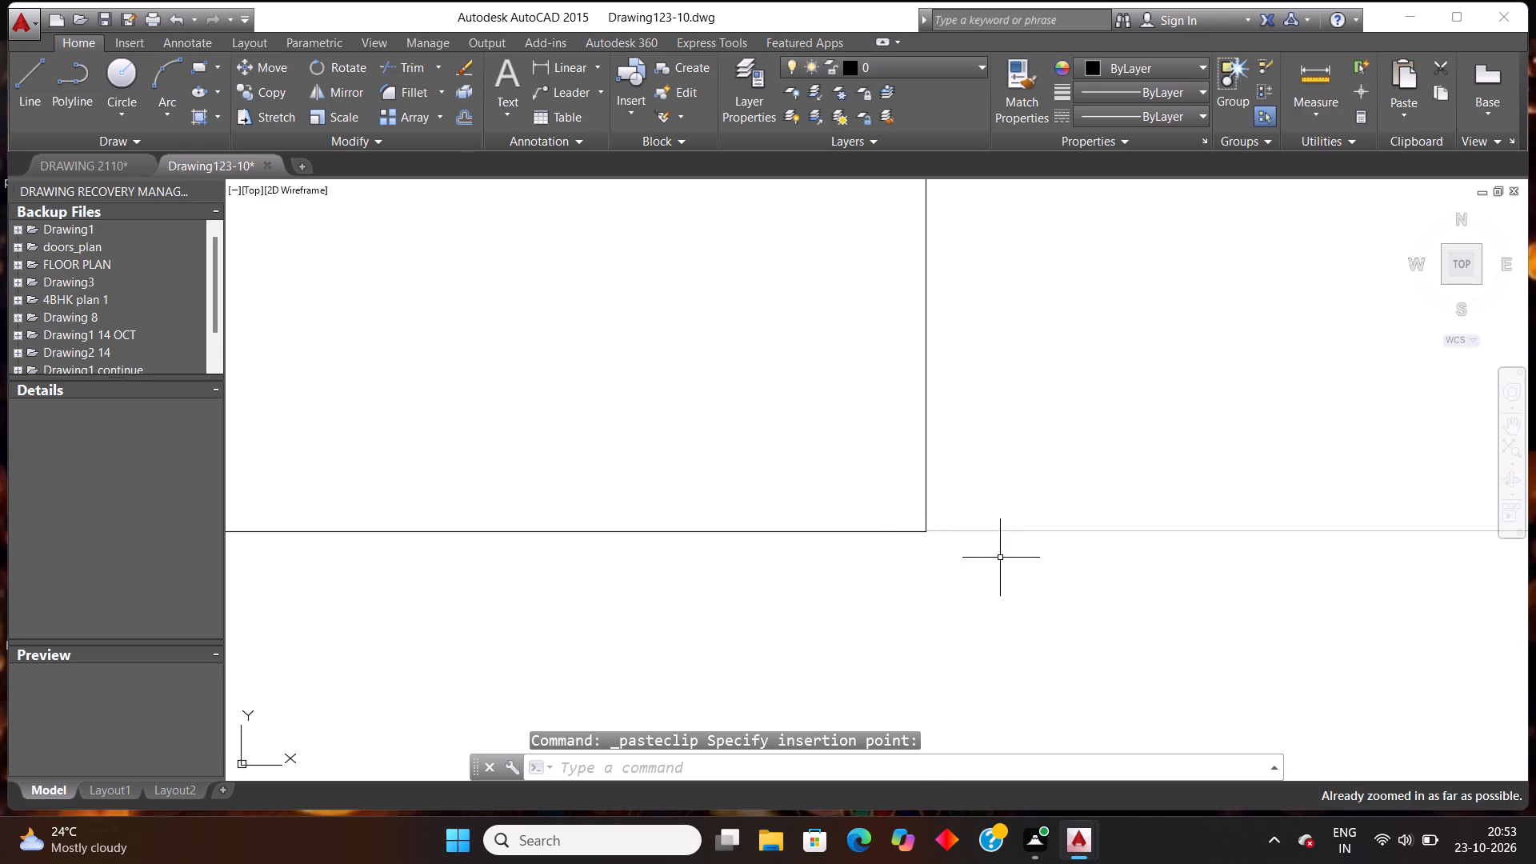
scroll(990, 562, up, 2)
Paste another copy of the horizontal window into the lower bedroom's bottom-wall opening, inserting it at the opening's lower-left corner.
scroll(967, 552, down, 8)
scroll(815, 454, down, 12)
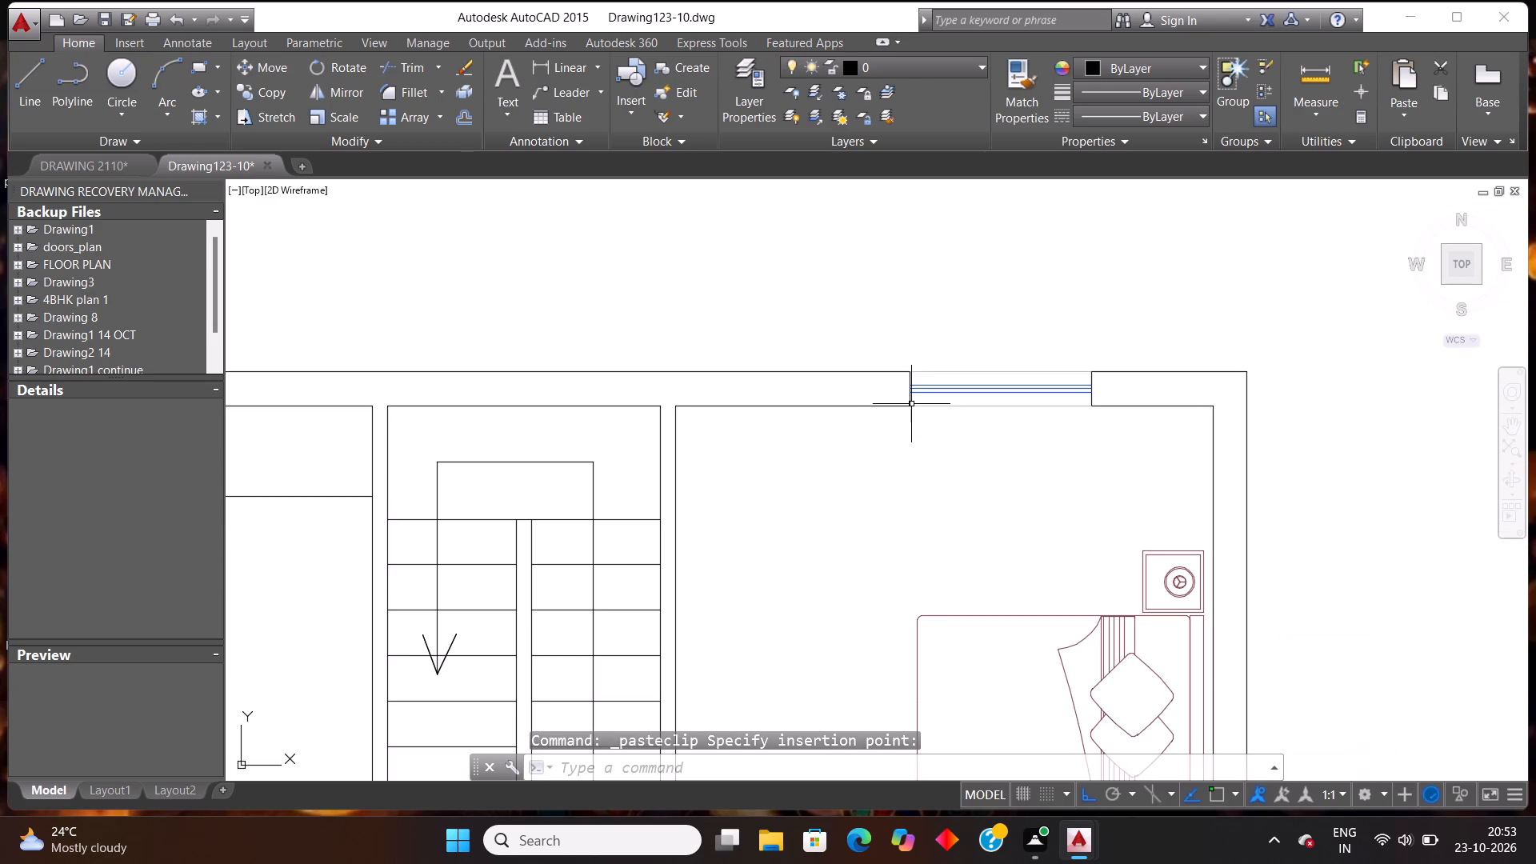
scroll(913, 404, down, 4)
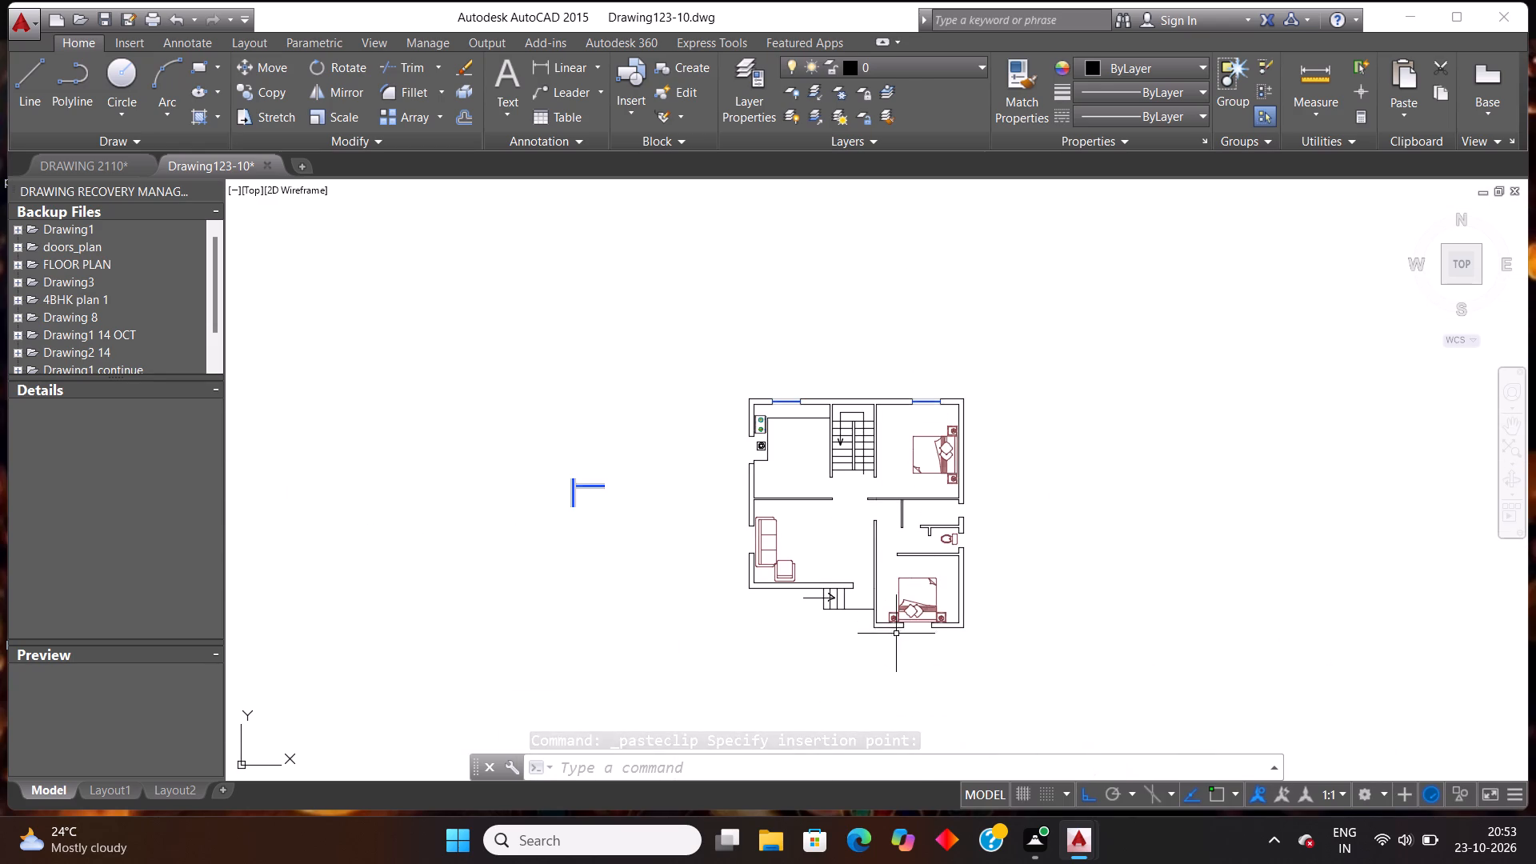
key(ctrl+v)
scroll(918, 651, up, 5)
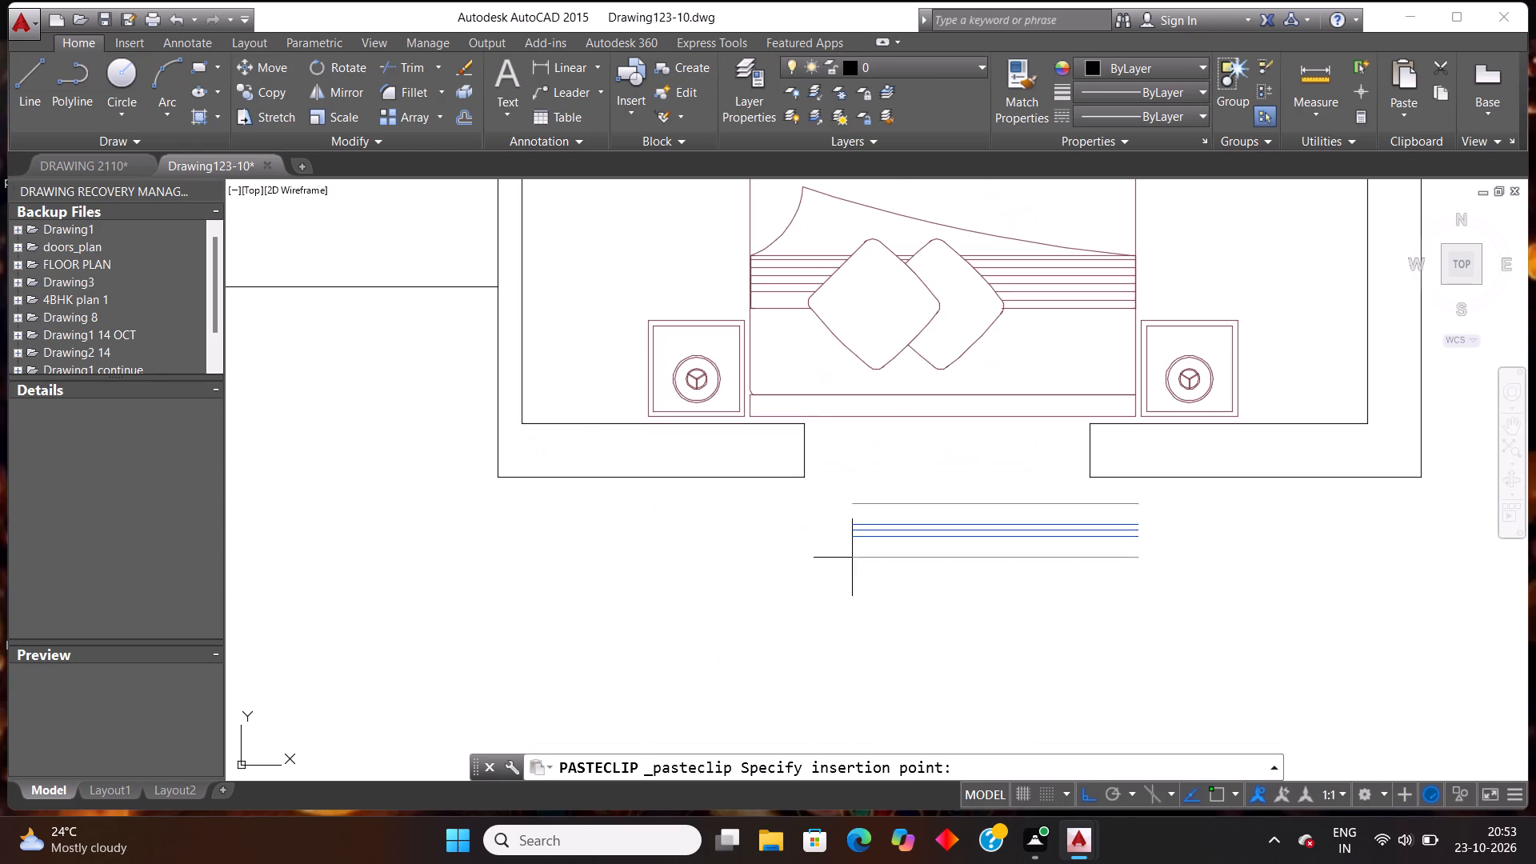
scroll(826, 538, up, 3)
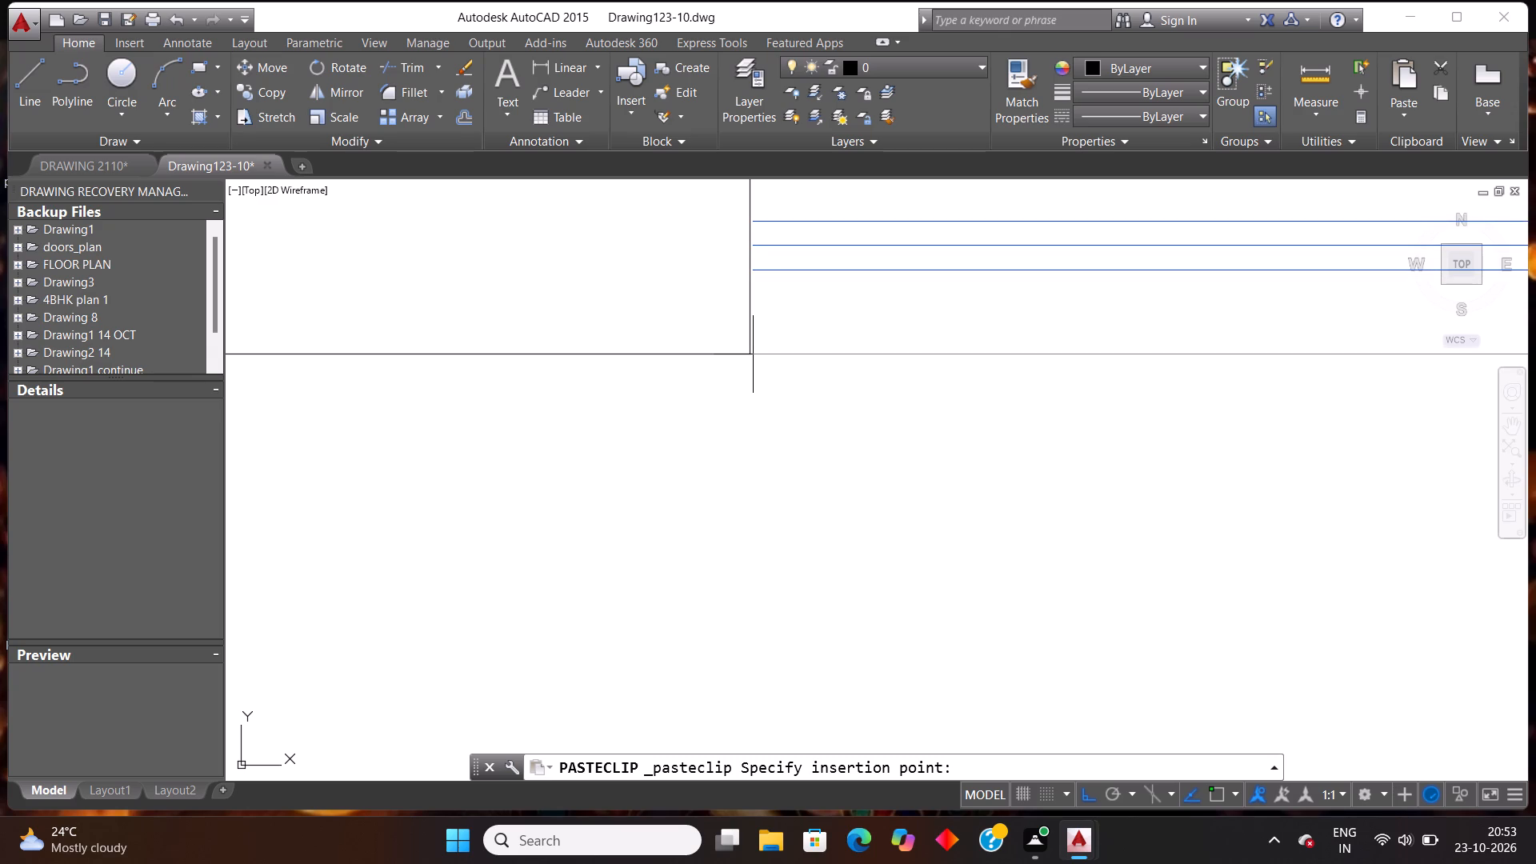
click(750, 354)
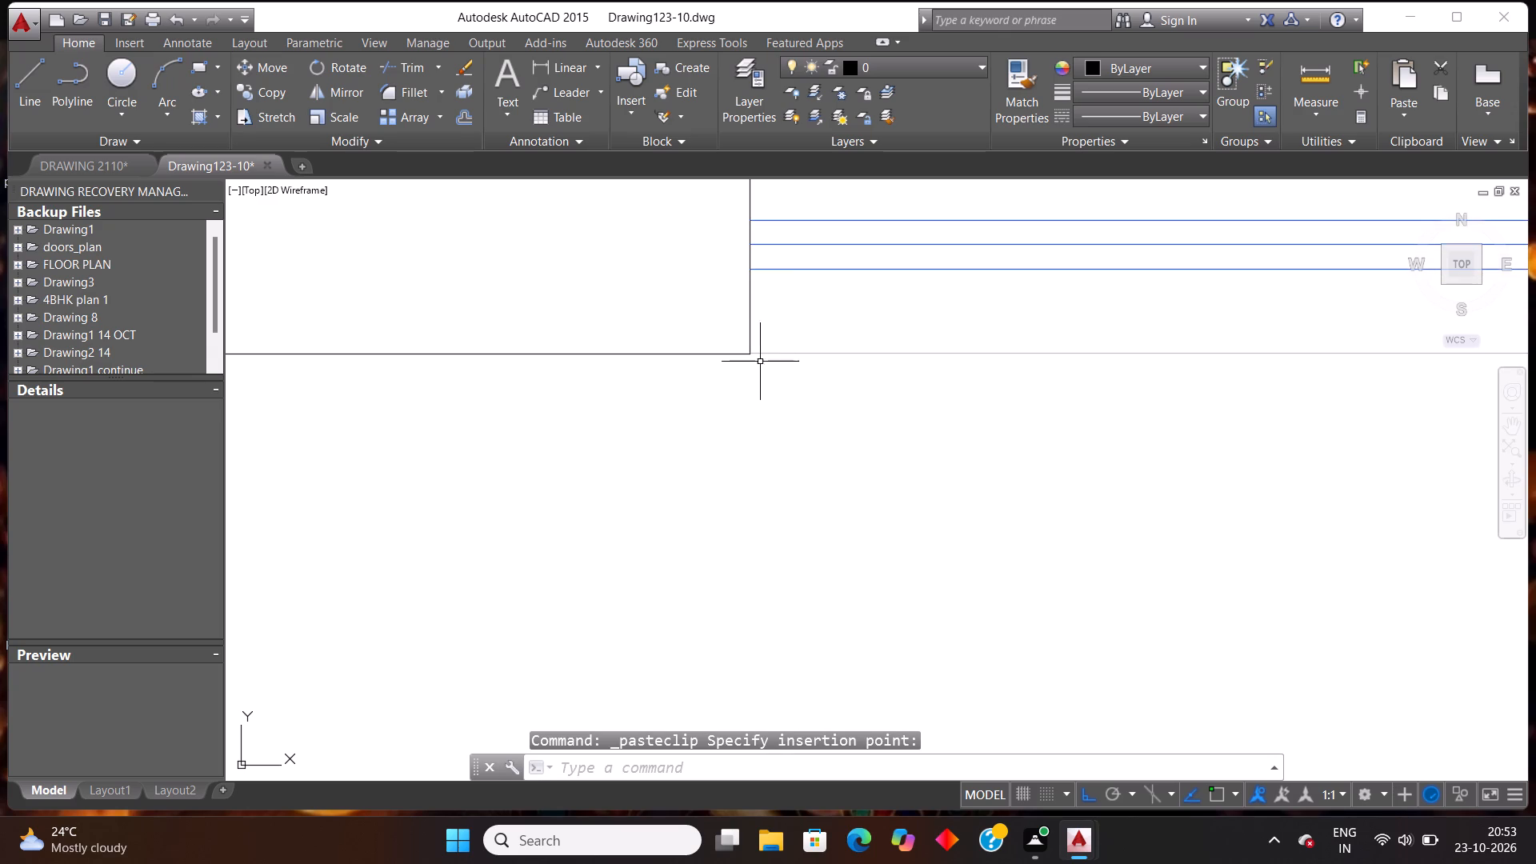
Move the whole lower bedroom window horizontally from its lower-left end so it lines up with the opening's left edge.
scroll(762, 332, up, 3)
scroll(690, 427, up, 6)
scroll(650, 492, up, 3)
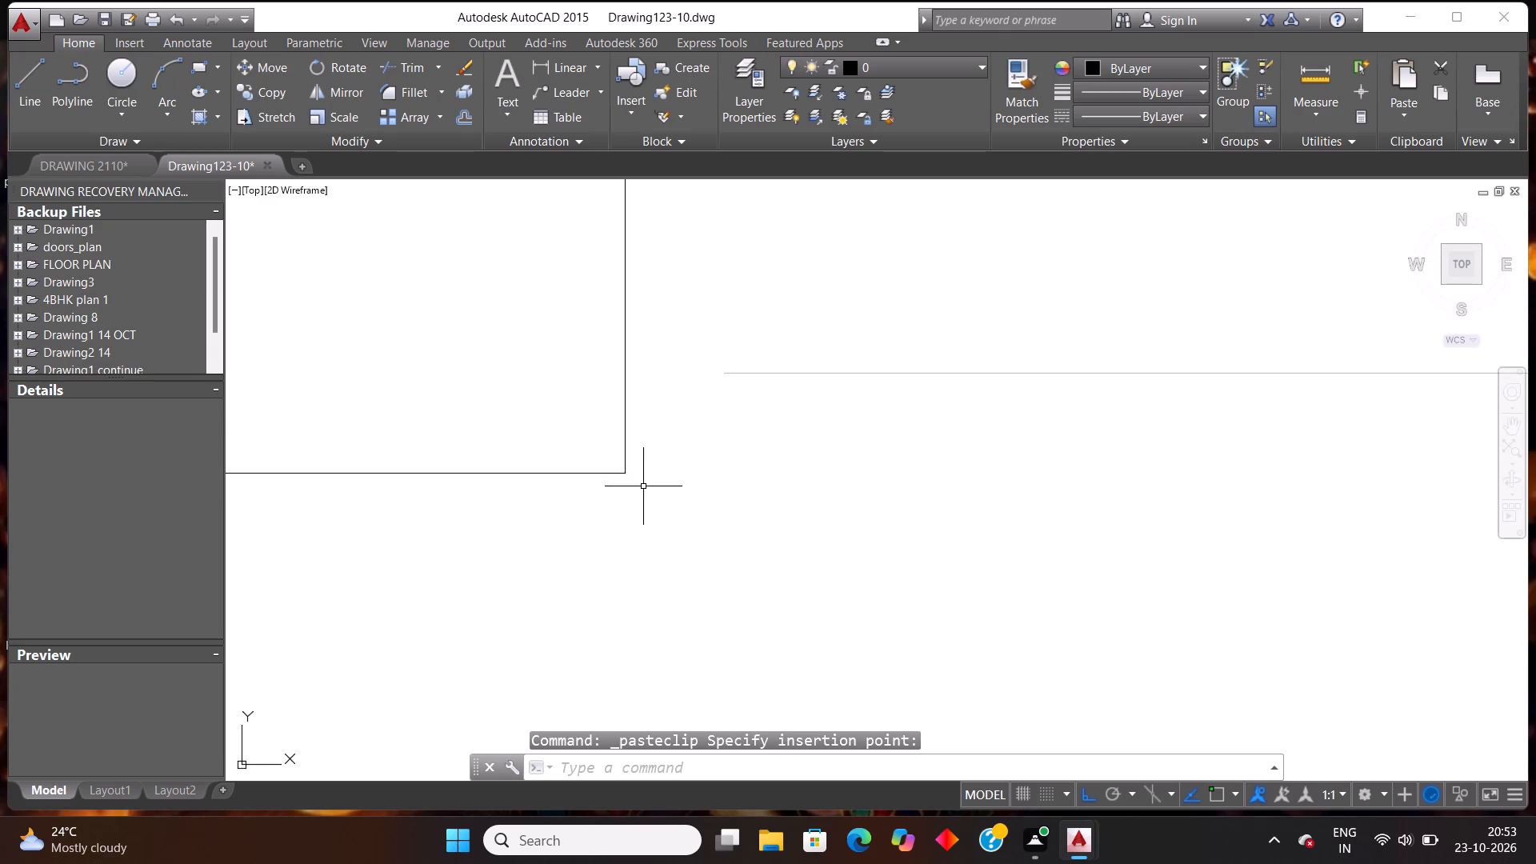
scroll(643, 486, up, 1)
scroll(643, 486, down, 15)
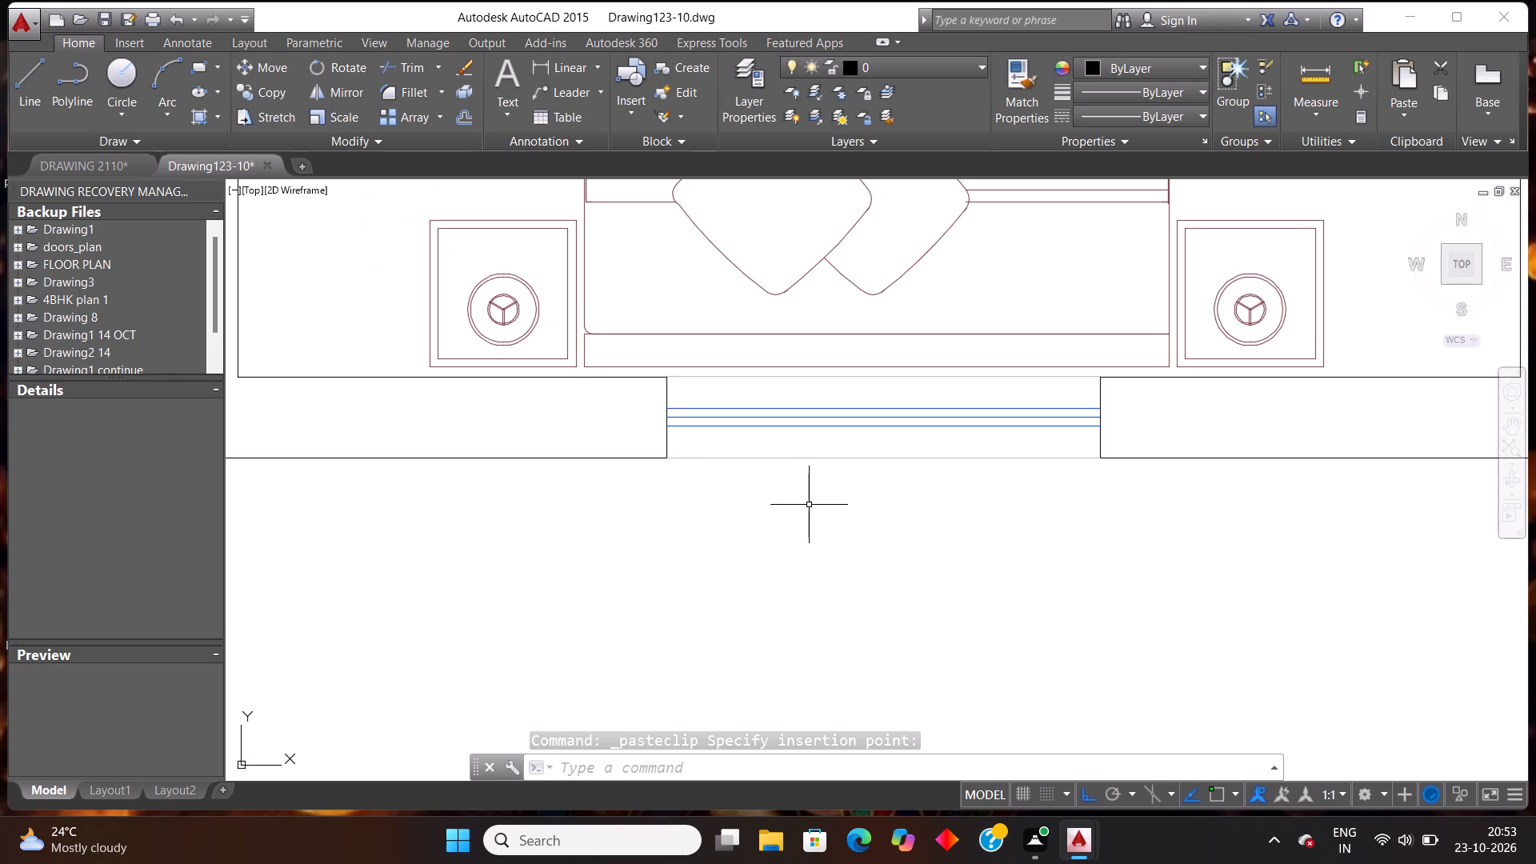
click(809, 505)
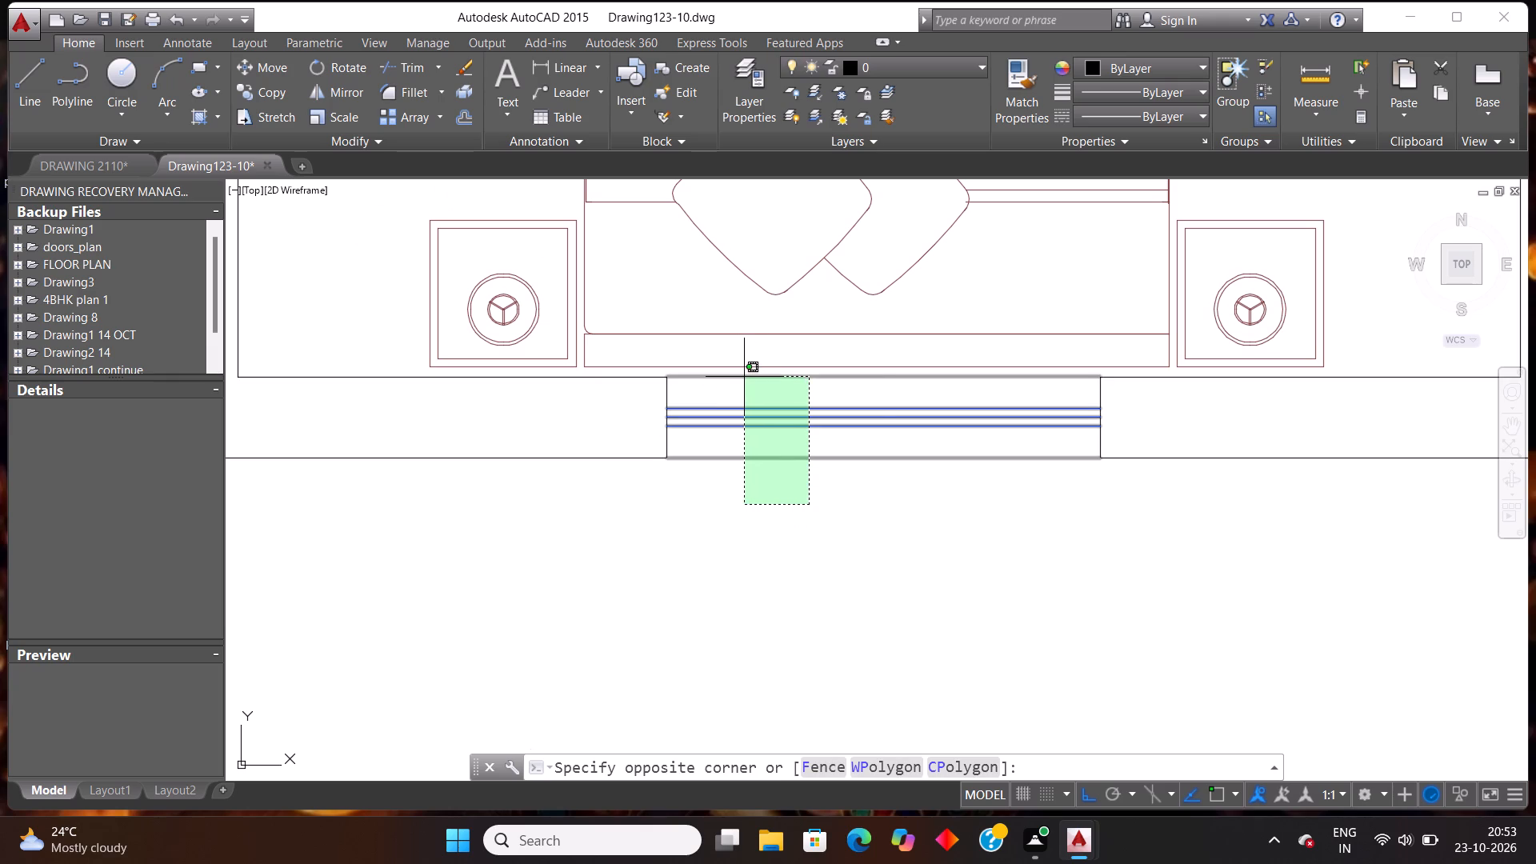
click(744, 377)
scroll(688, 461, up, 4)
scroll(554, 398, up, 3)
scroll(412, 332, up, 1)
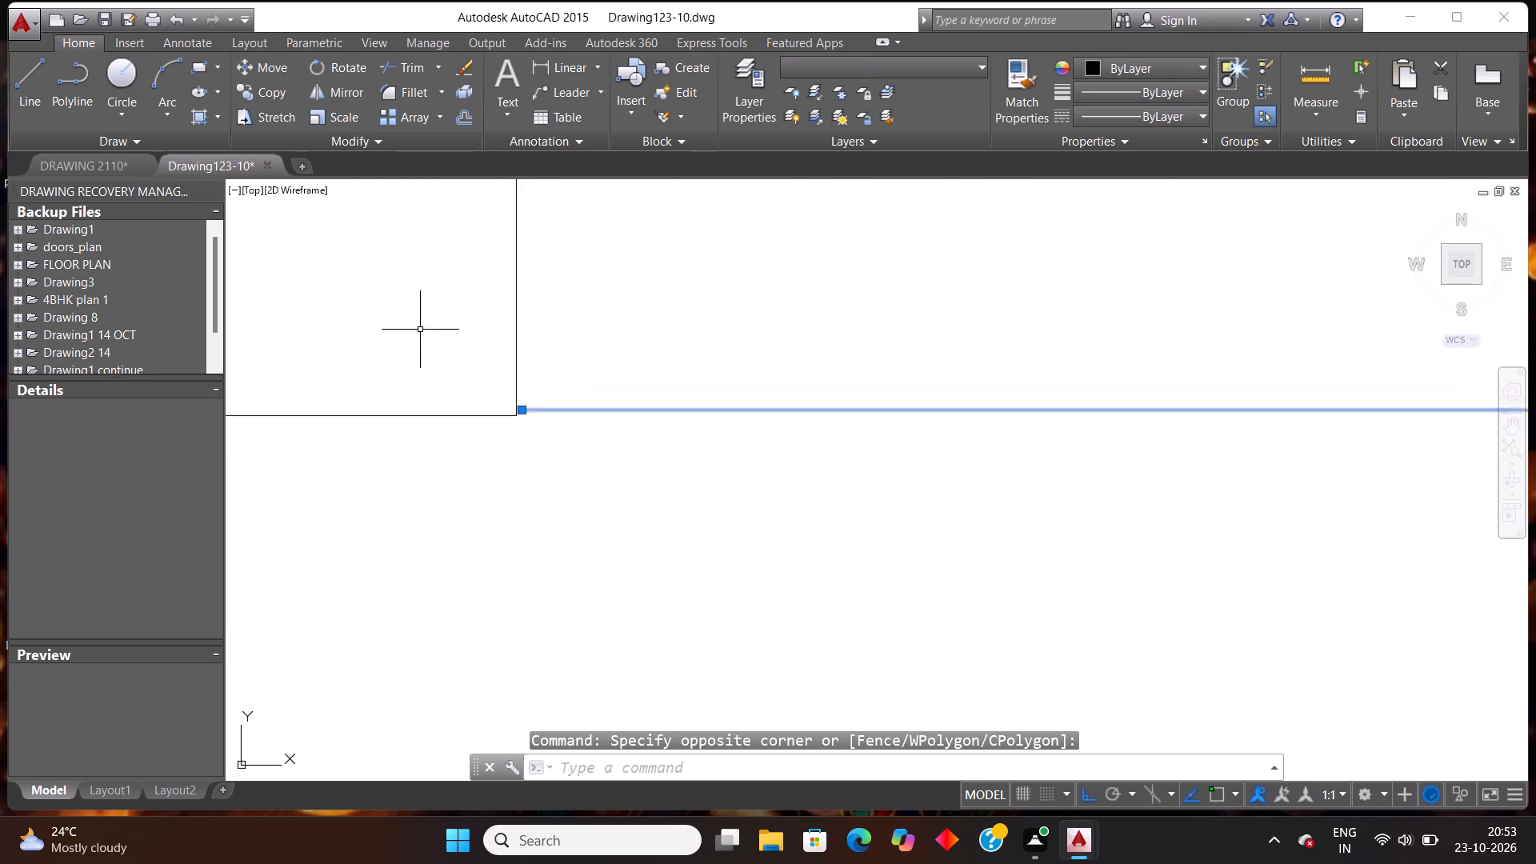
scroll(421, 330, up, 2)
scroll(615, 502, up, 4)
scroll(831, 456, down, 3)
scroll(888, 558, up, 2)
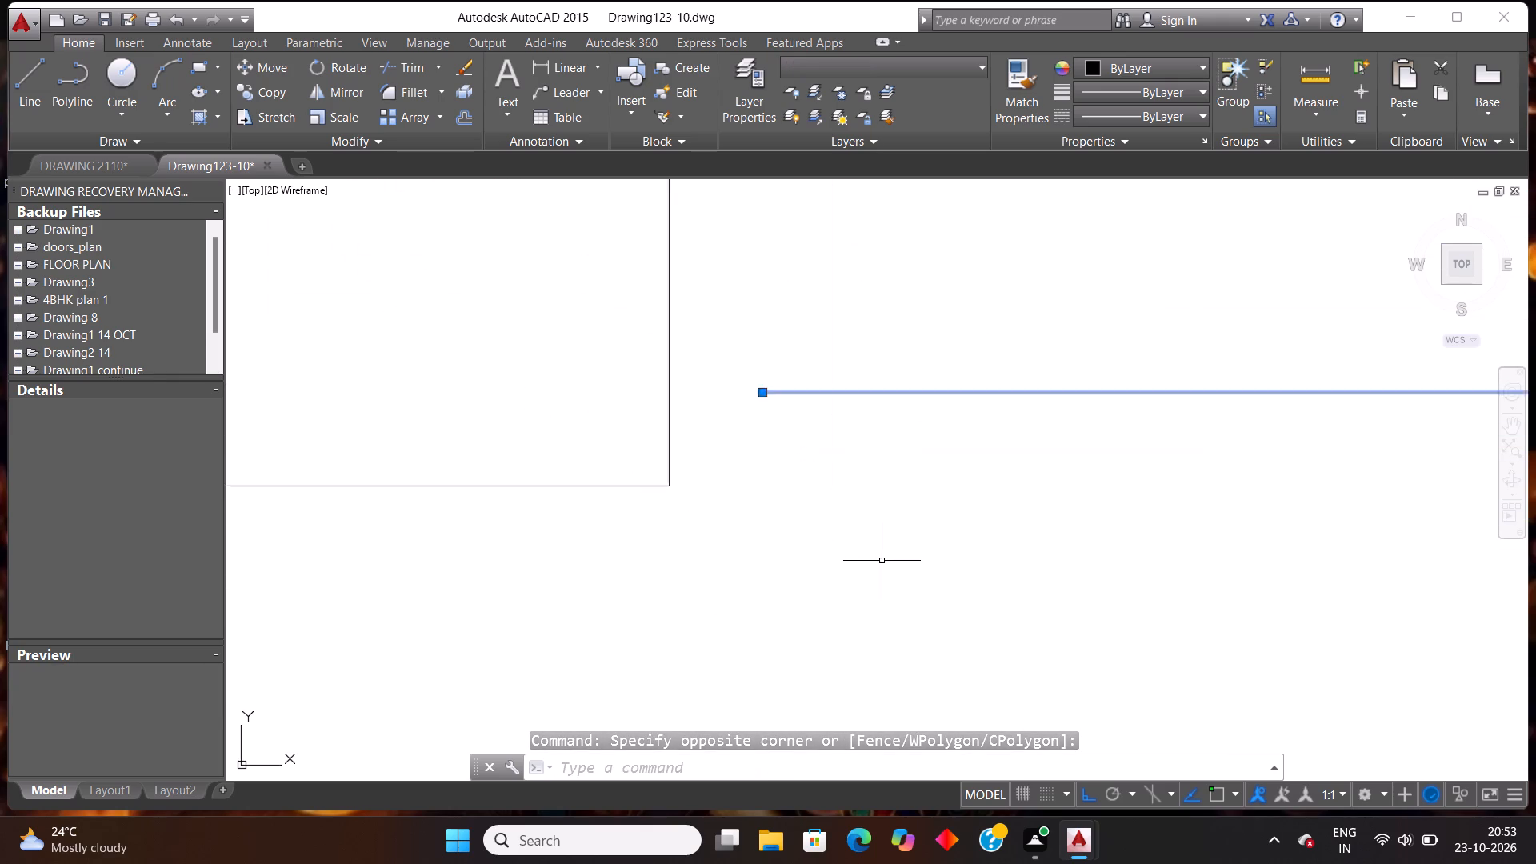
scroll(882, 561, up, 2)
scroll(606, 358, down, 1)
key(m)
key(Return)
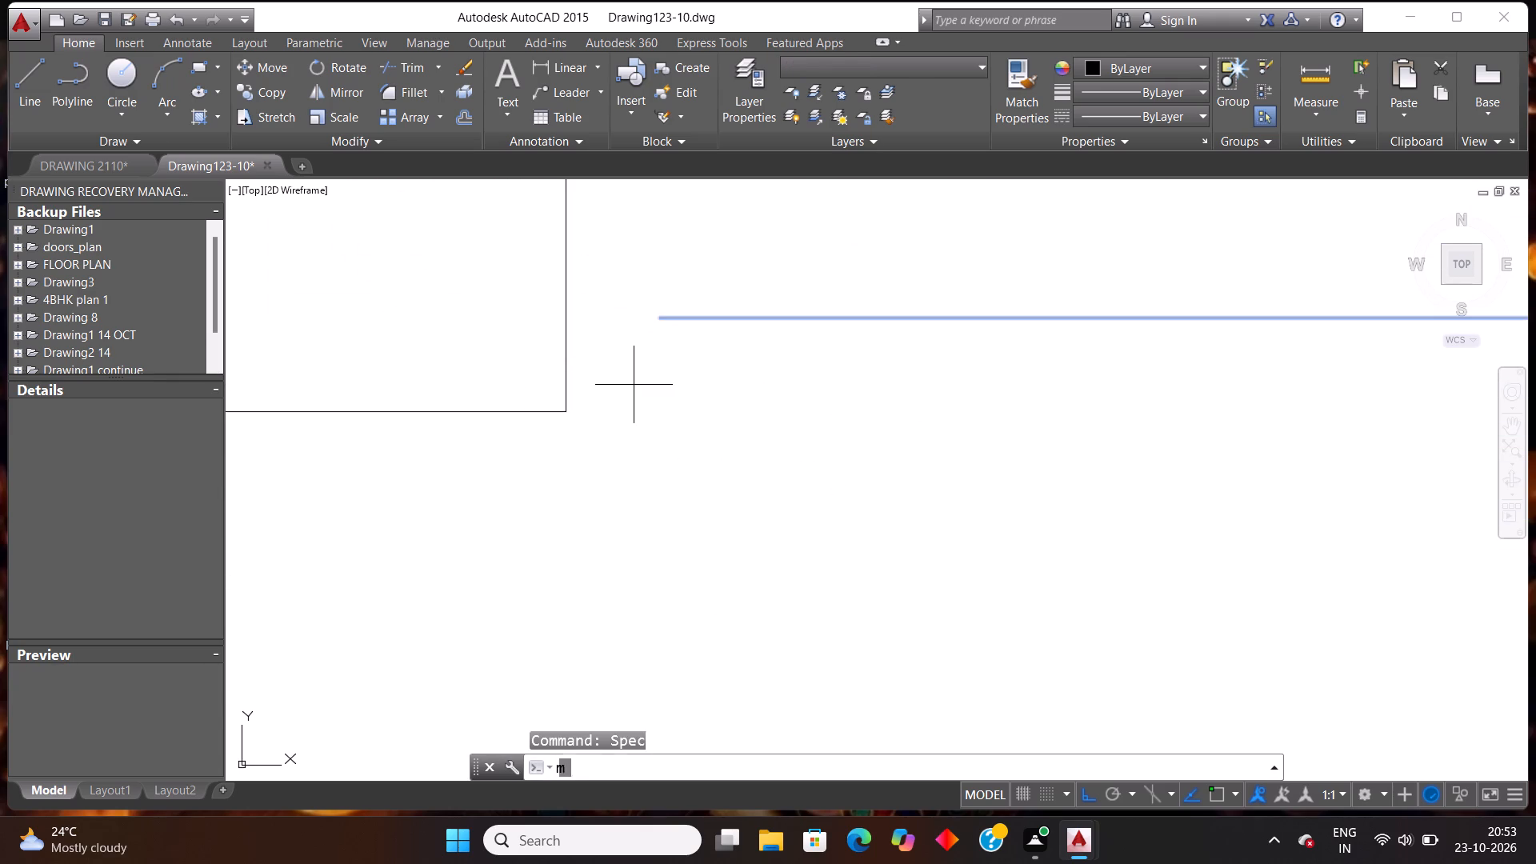
click(661, 318)
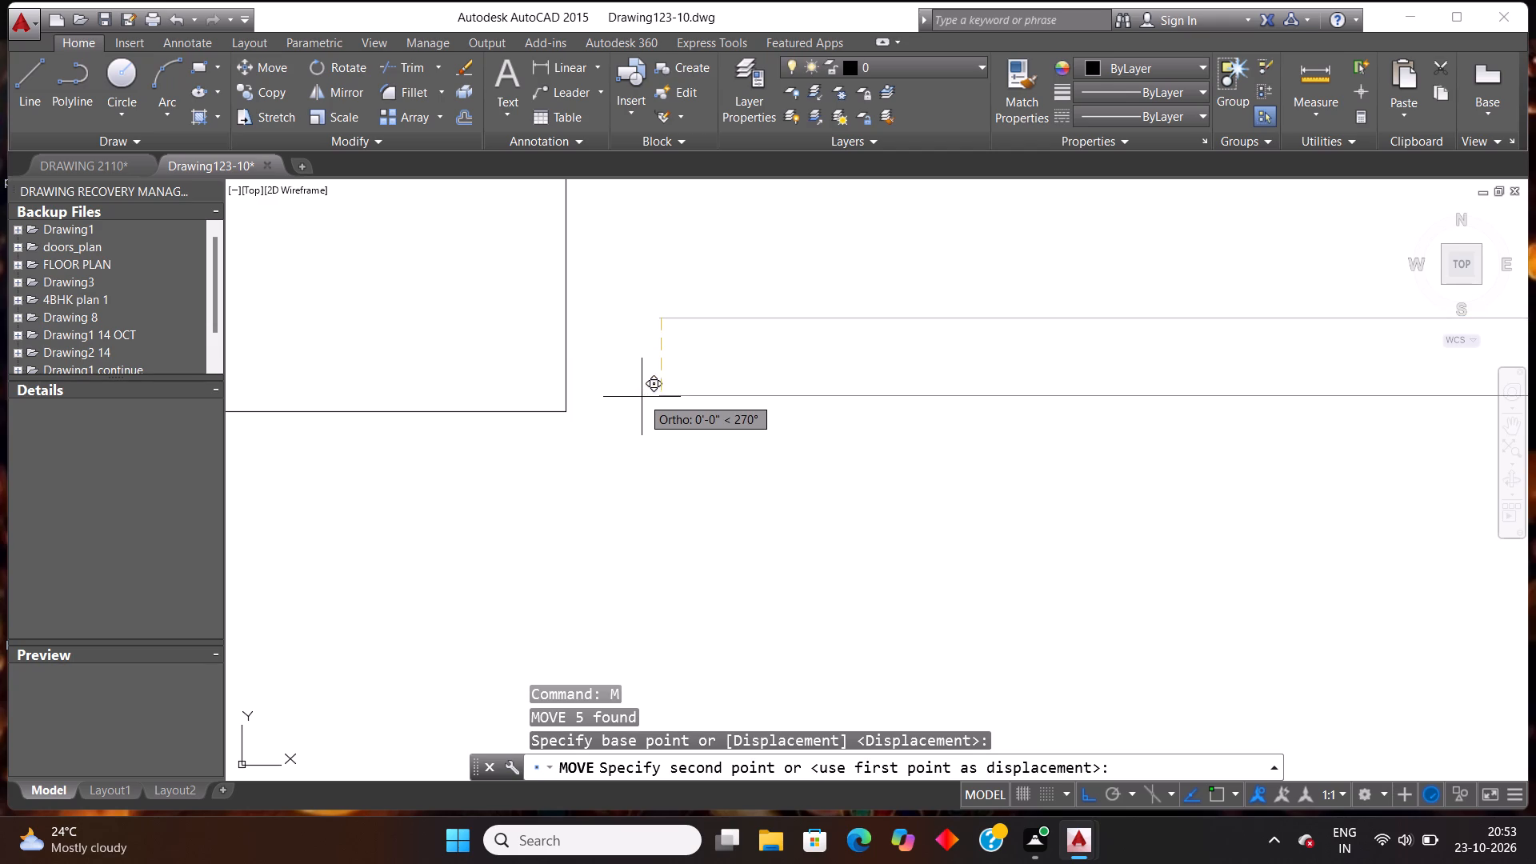
scroll(642, 397, down, 14)
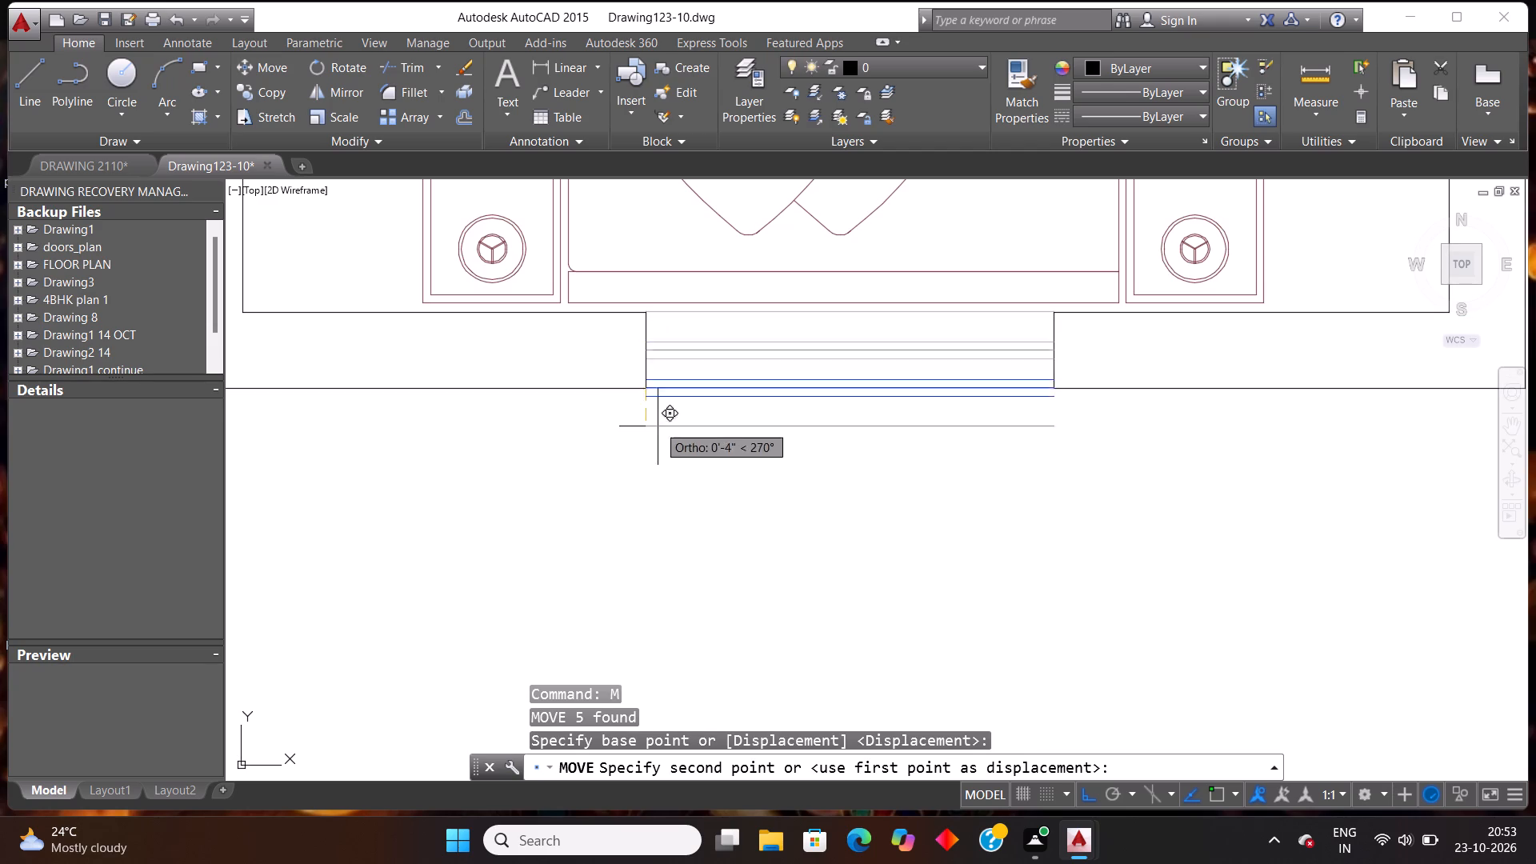
scroll(665, 364, up, 3)
scroll(562, 462, up, 1)
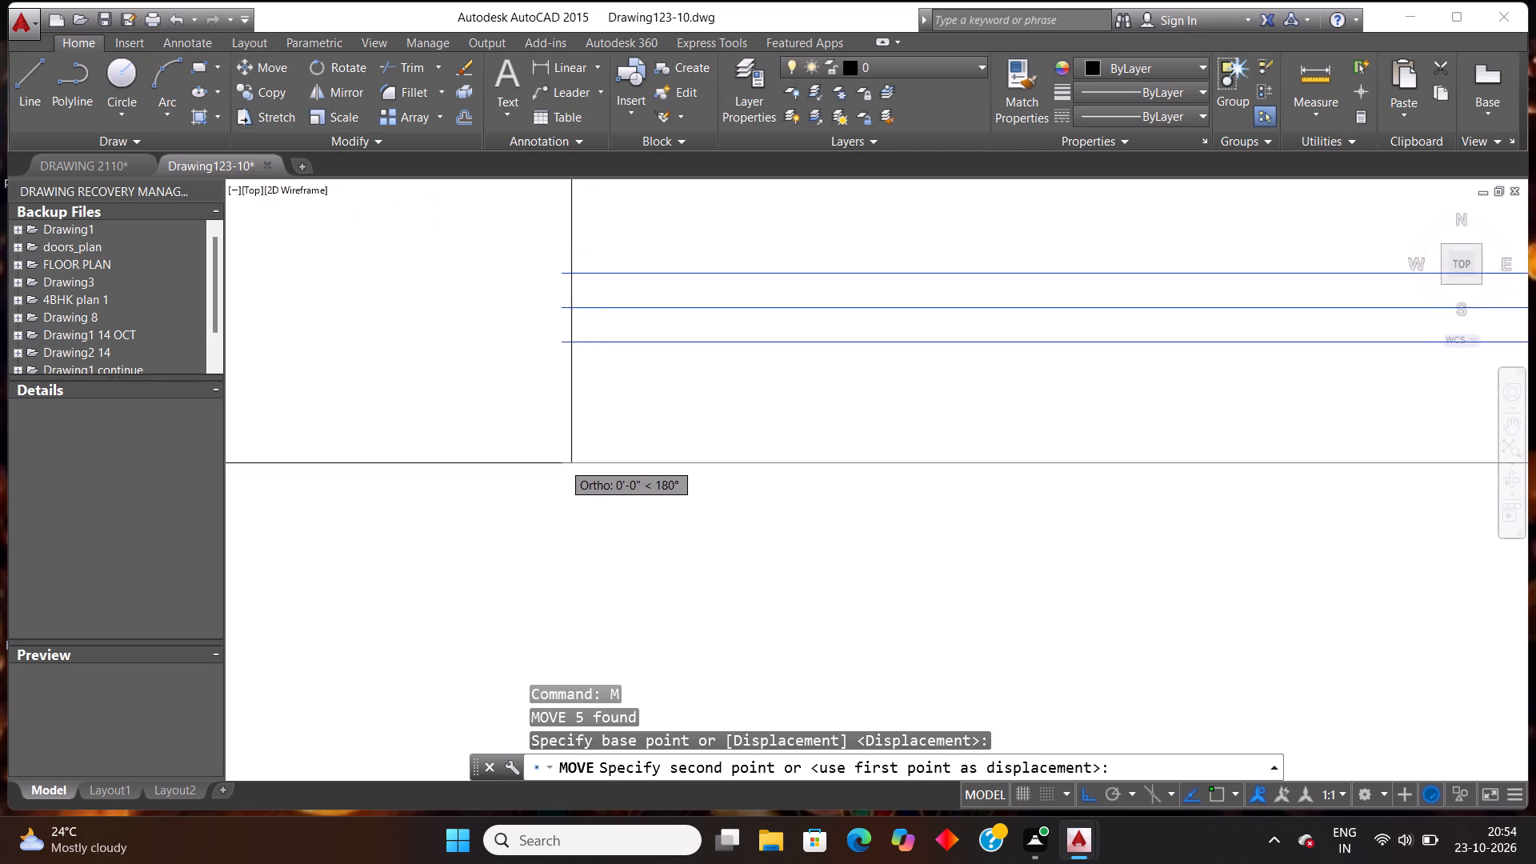
scroll(562, 462, up, 9)
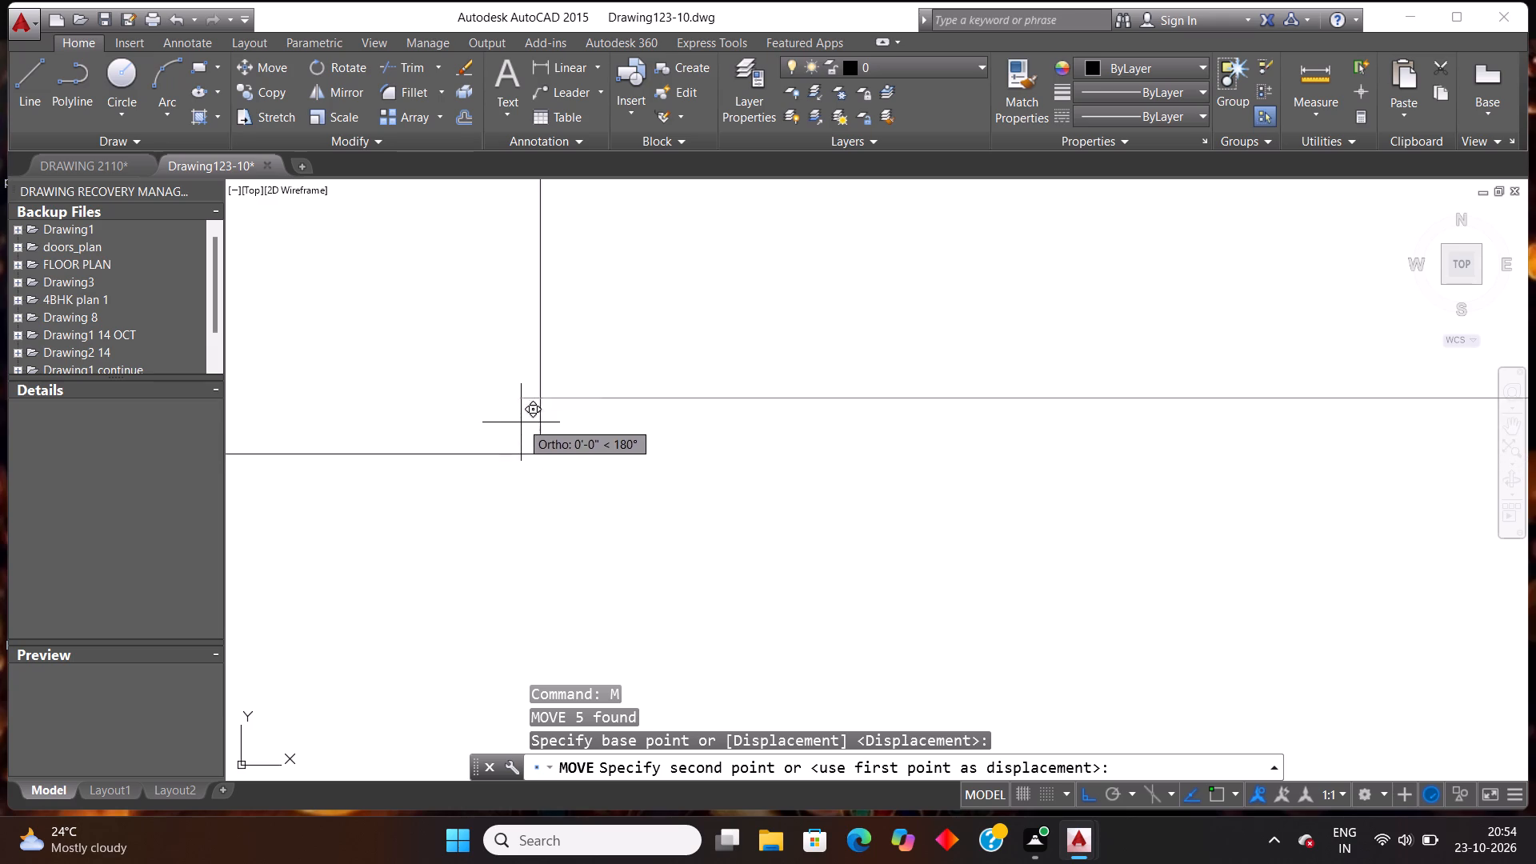
scroll(522, 423, up, 3)
scroll(569, 522, up, 4)
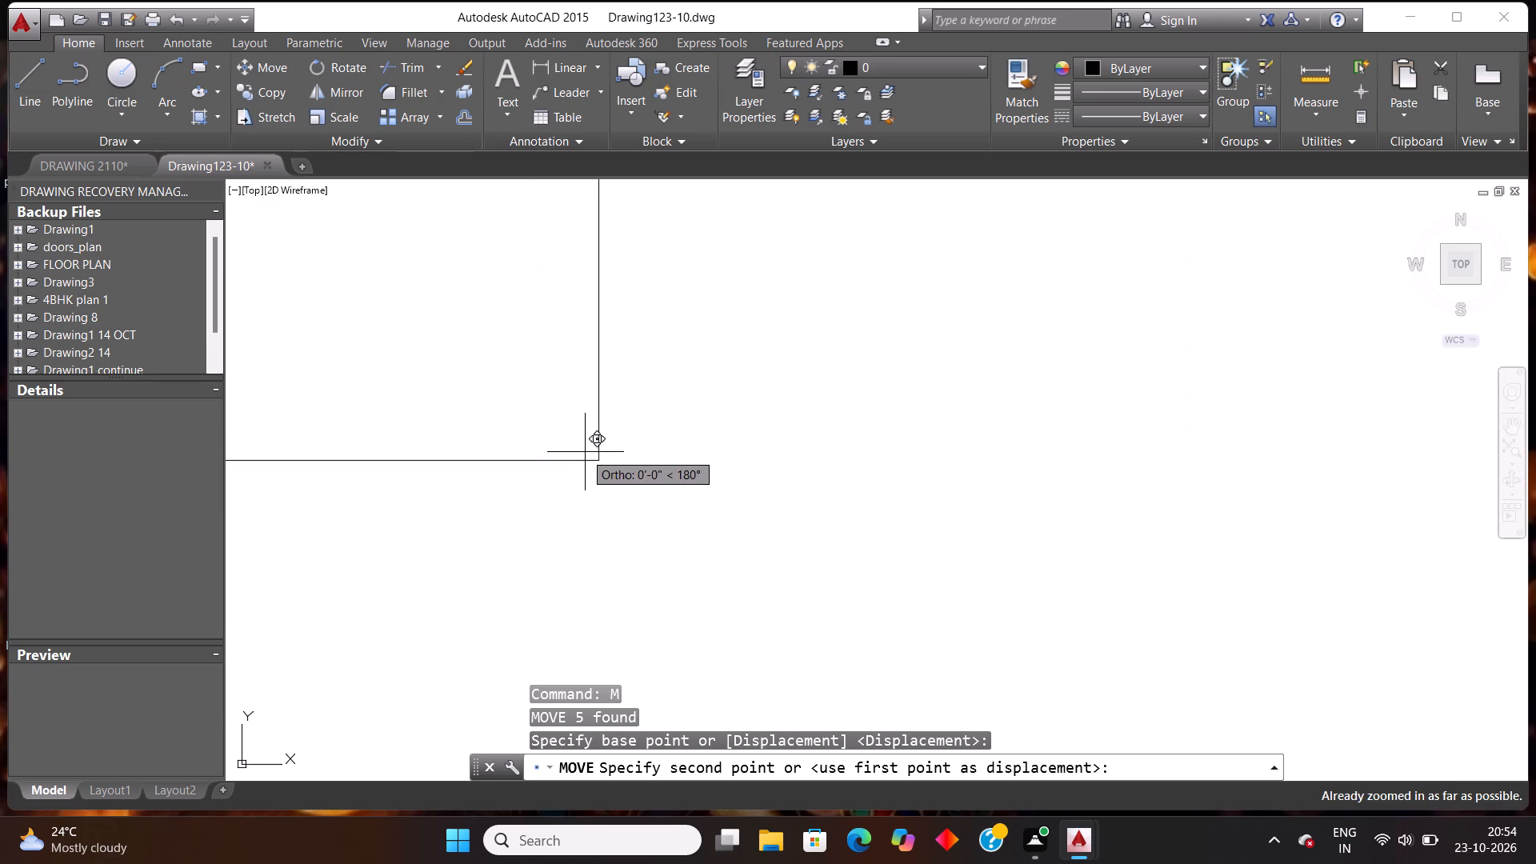
click(598, 461)
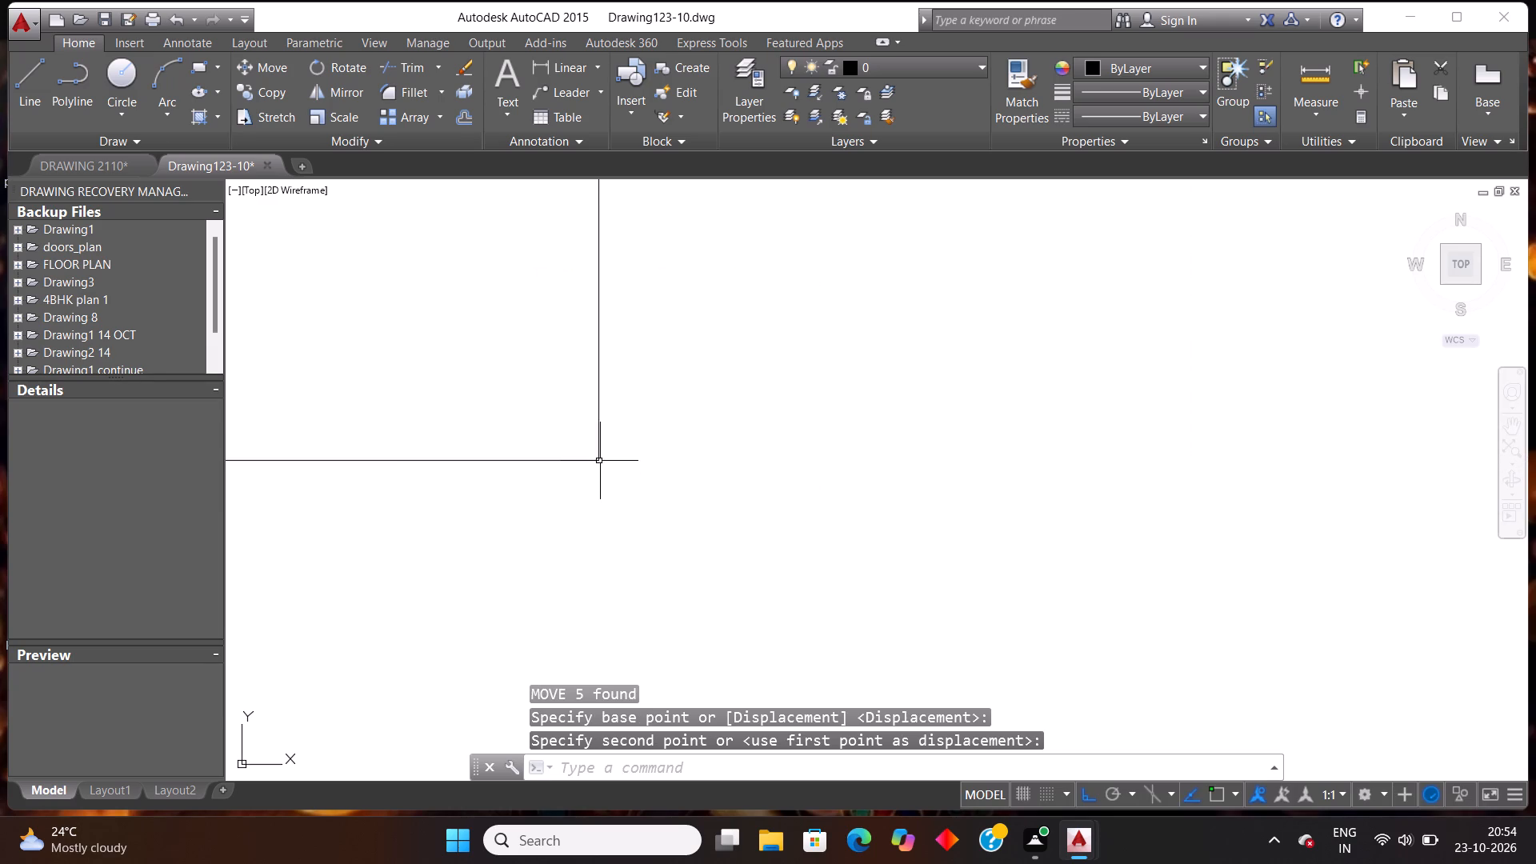
Move the whole lower bedroom window vertically from its lower-left end so its lower line is level with the opening's lower-left corner.
scroll(652, 455, down, 7)
scroll(789, 462, down, 3)
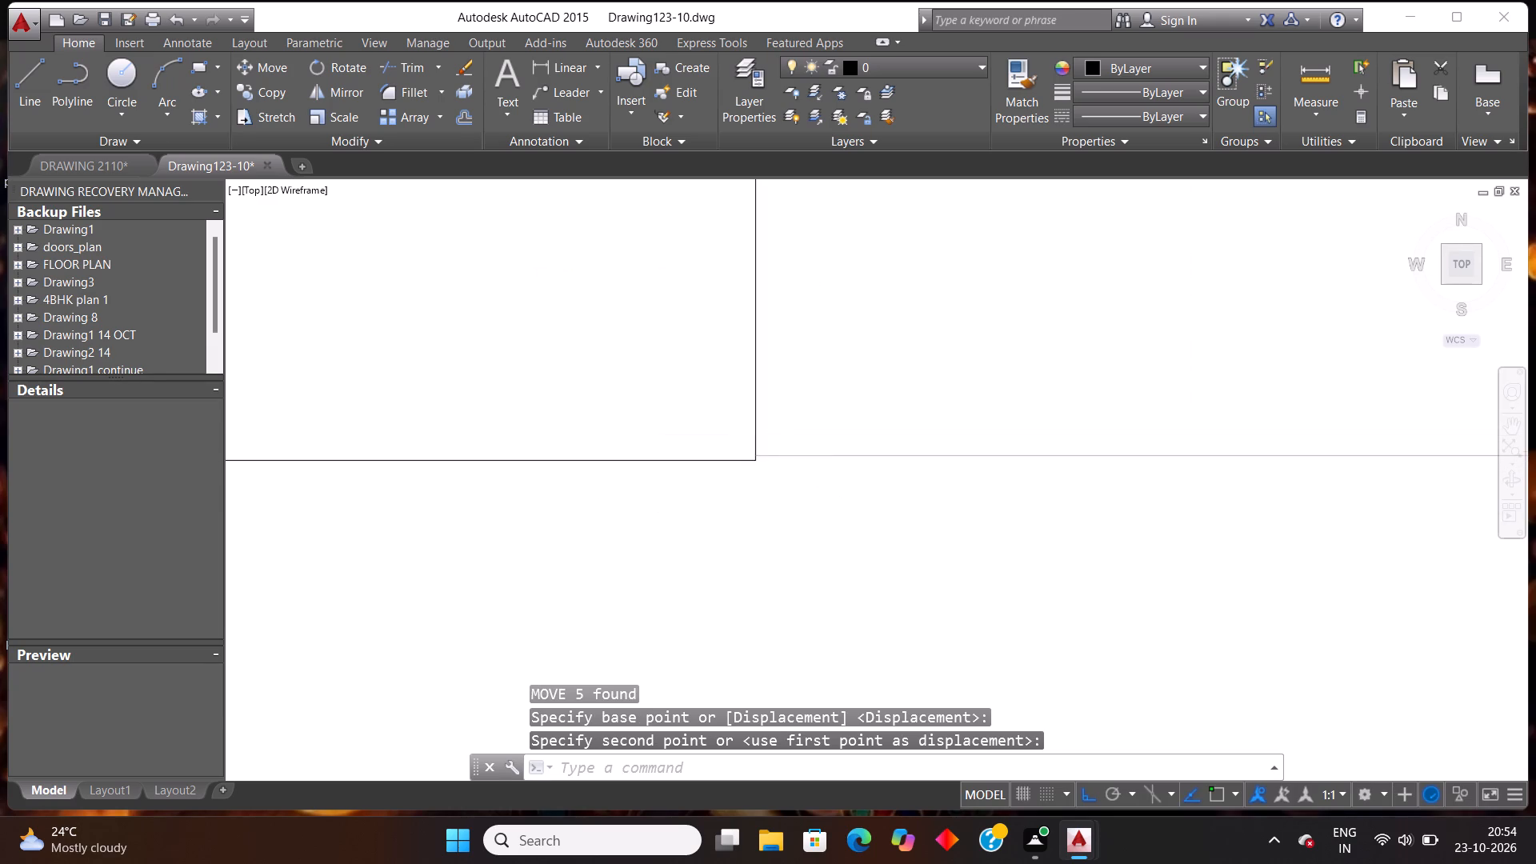
scroll(789, 462, down, 4)
scroll(595, 440, down, 4)
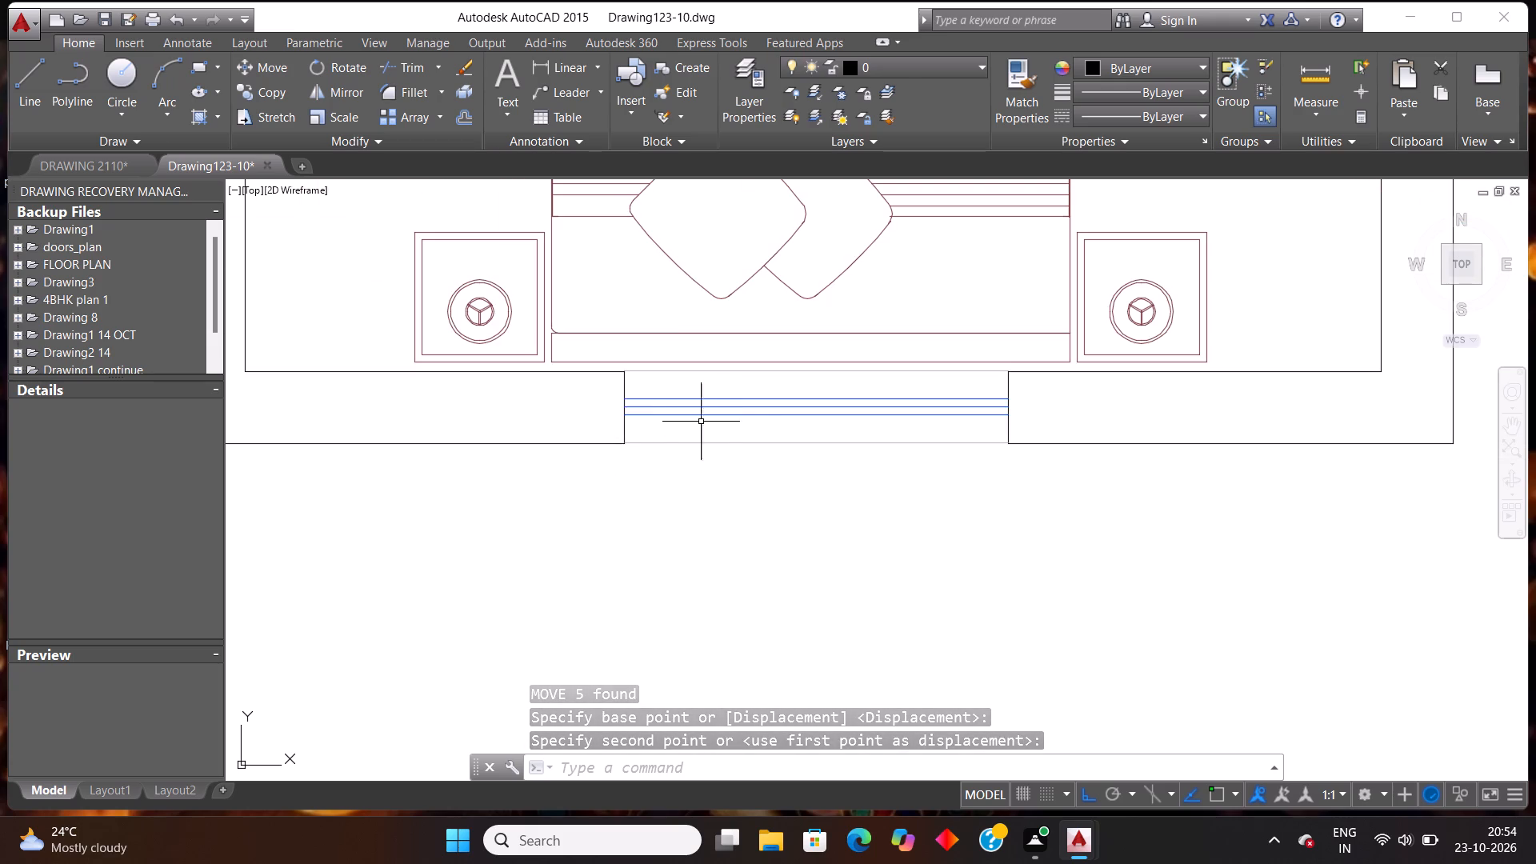
scroll(710, 417, up, 3)
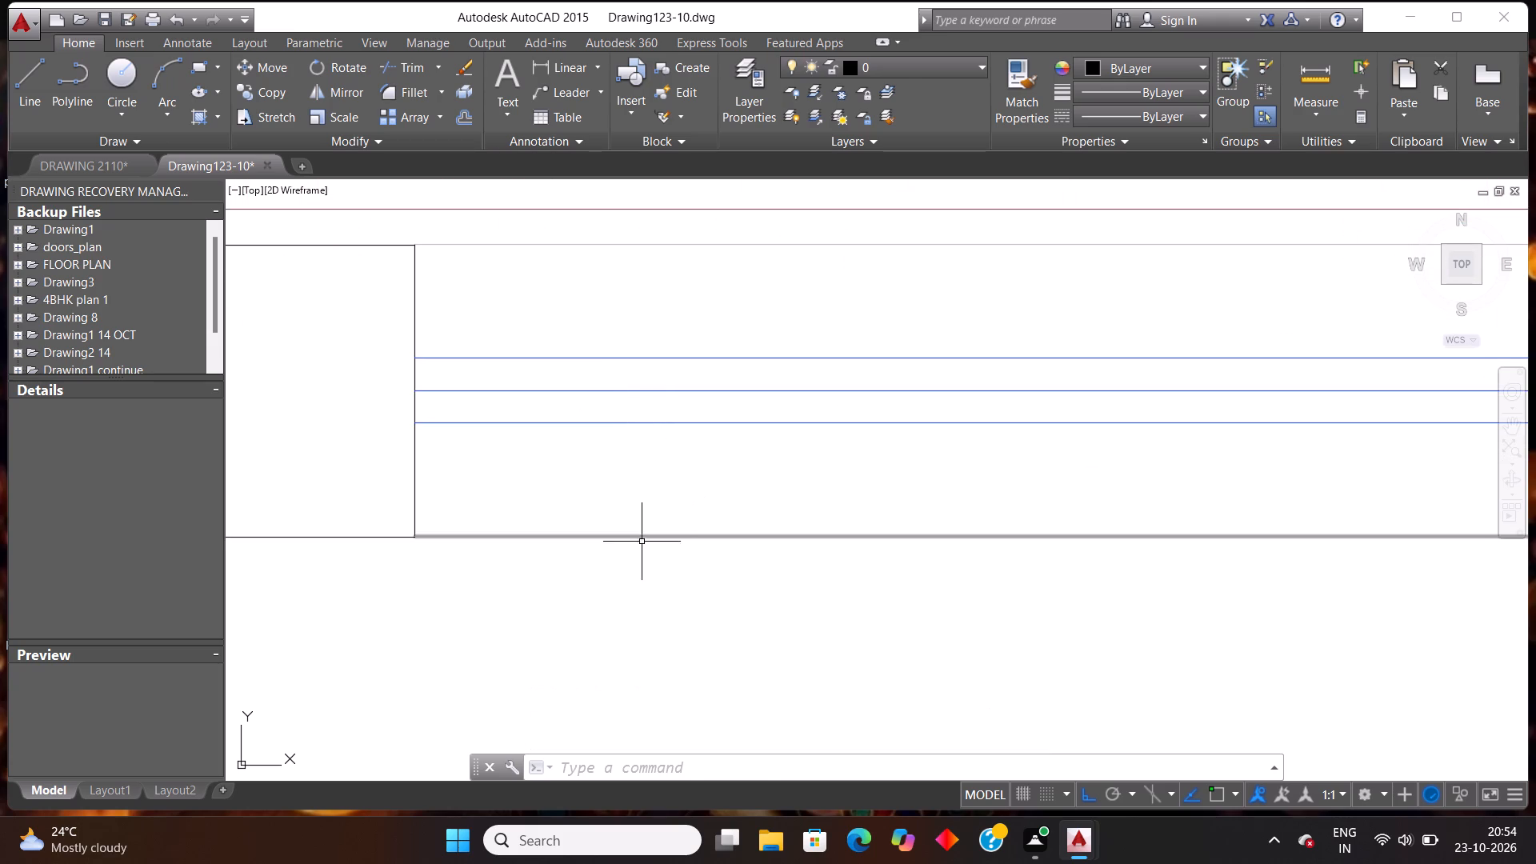
drag(634, 554, 634, 542)
click(479, 233)
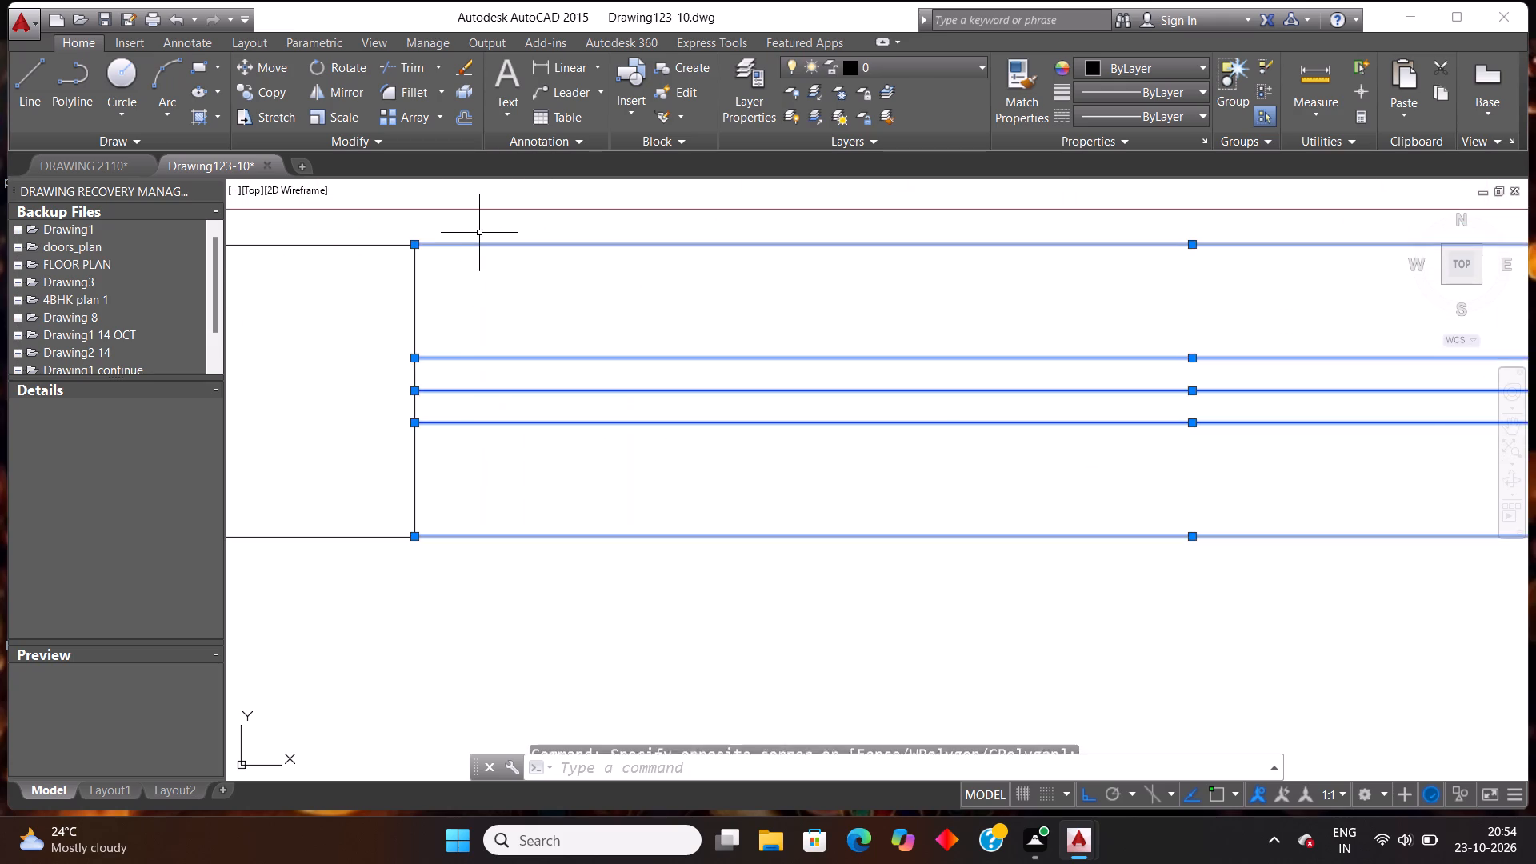
scroll(522, 266, down, 2)
scroll(454, 344, up, 2)
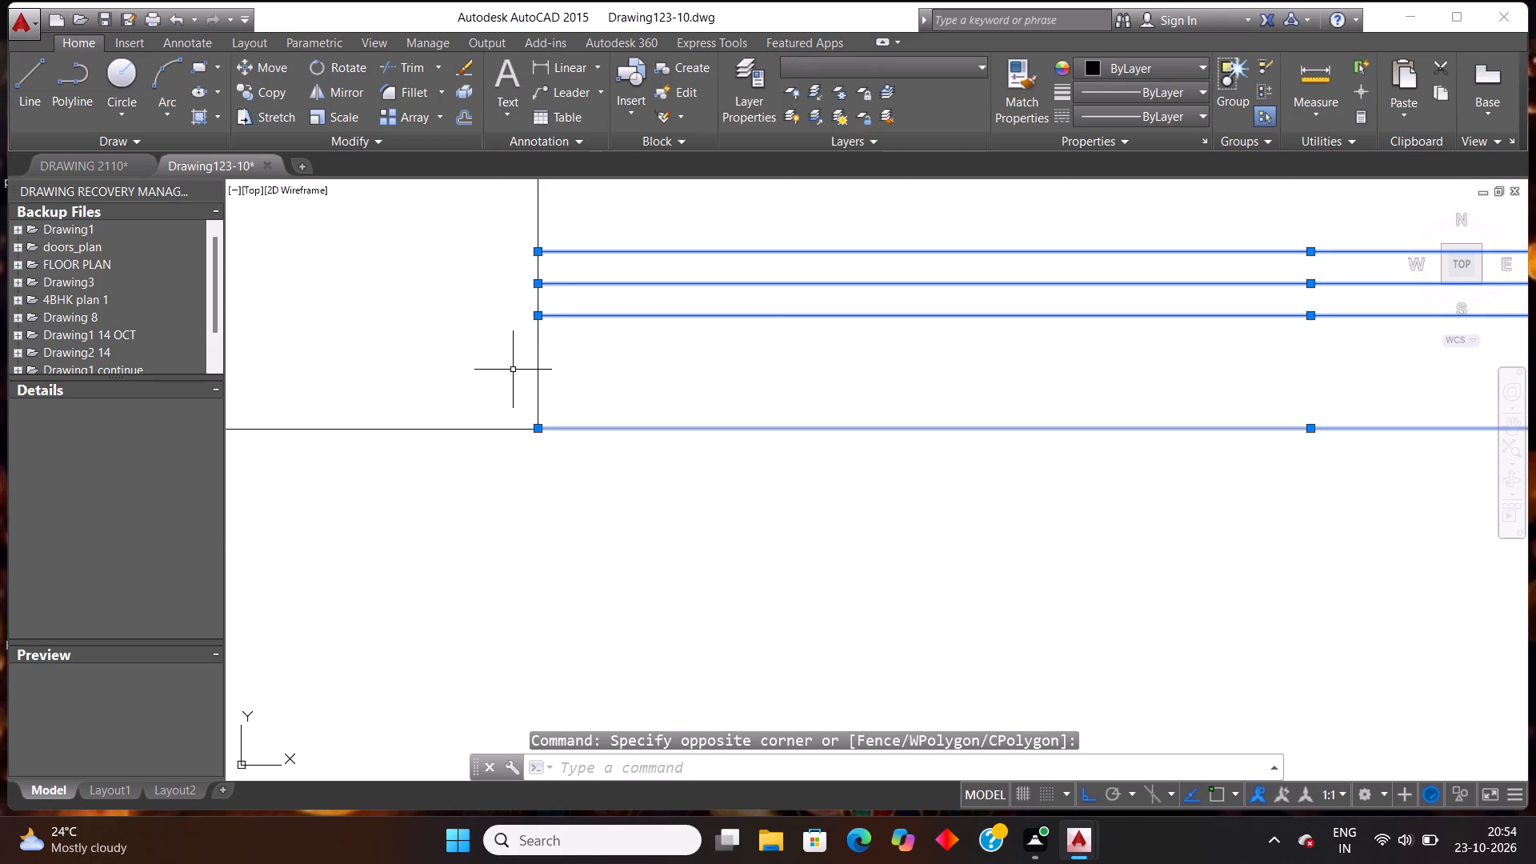
scroll(515, 376, up, 5)
scroll(577, 373, down, 3)
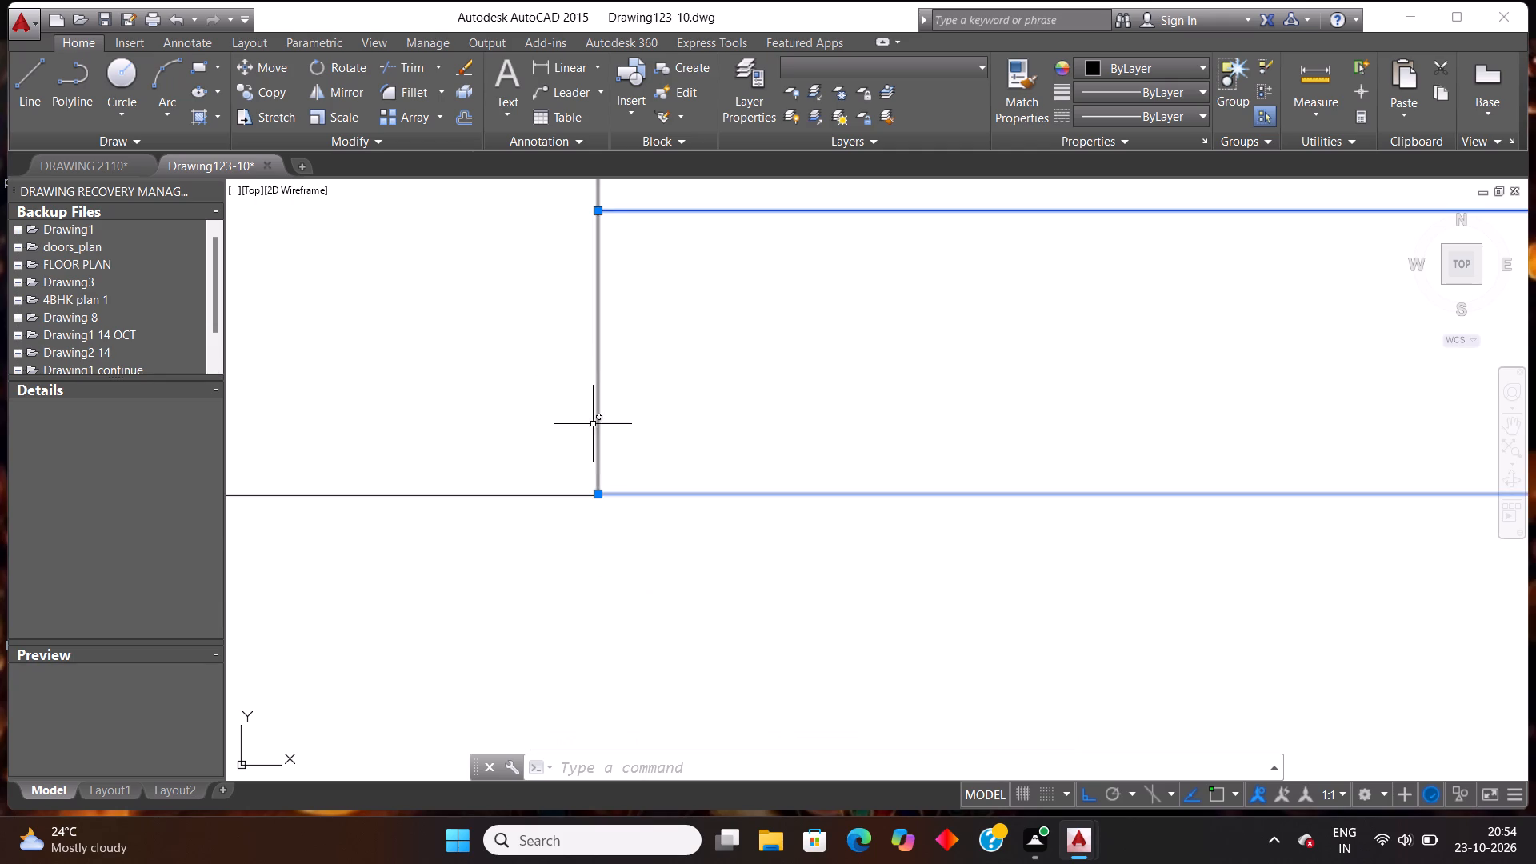
scroll(594, 427, up, 1)
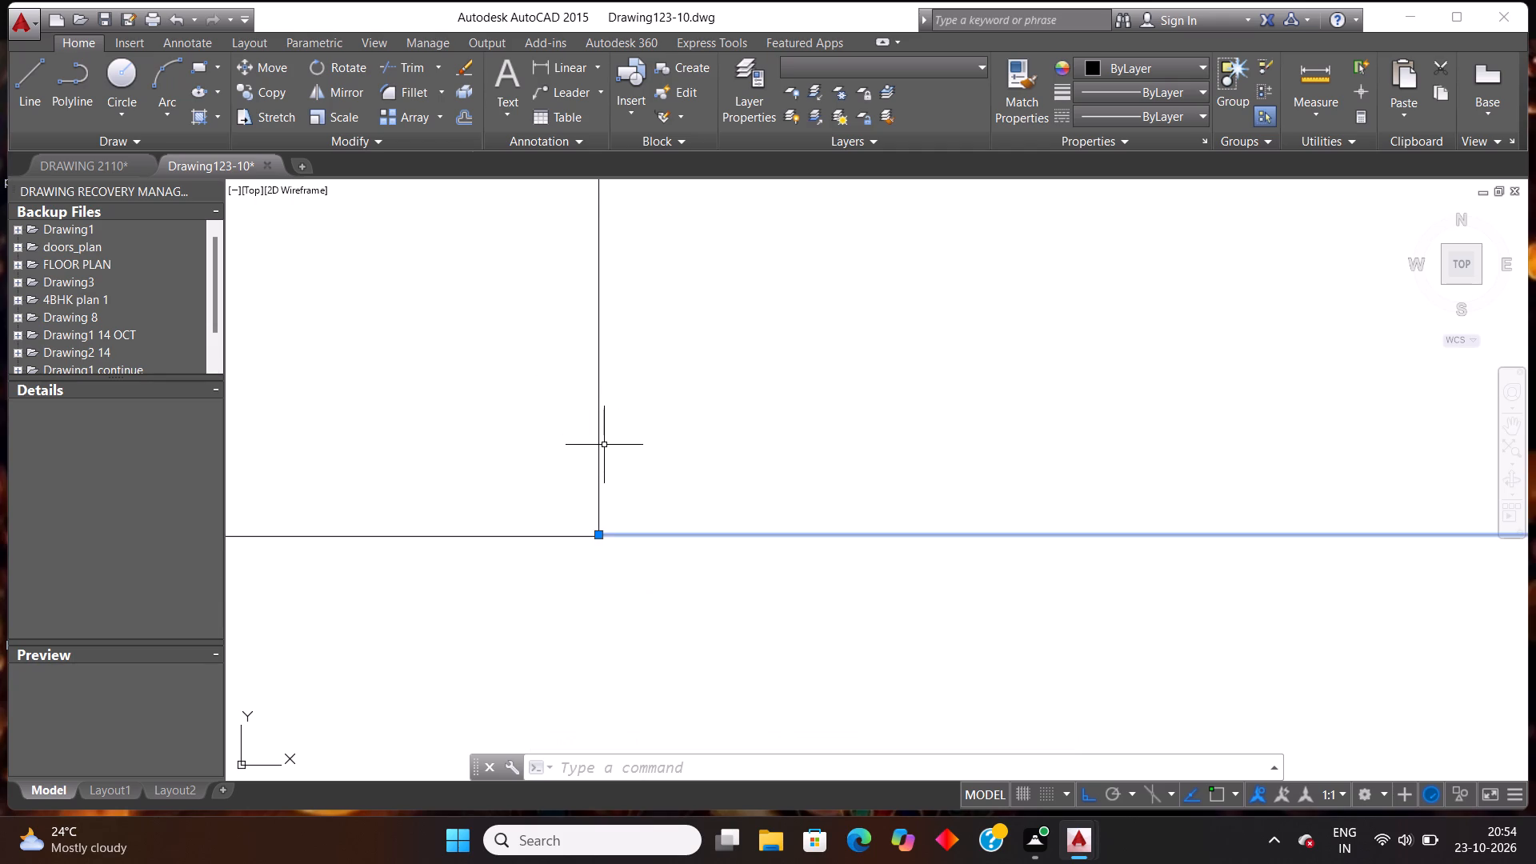
key(m)
key(Return)
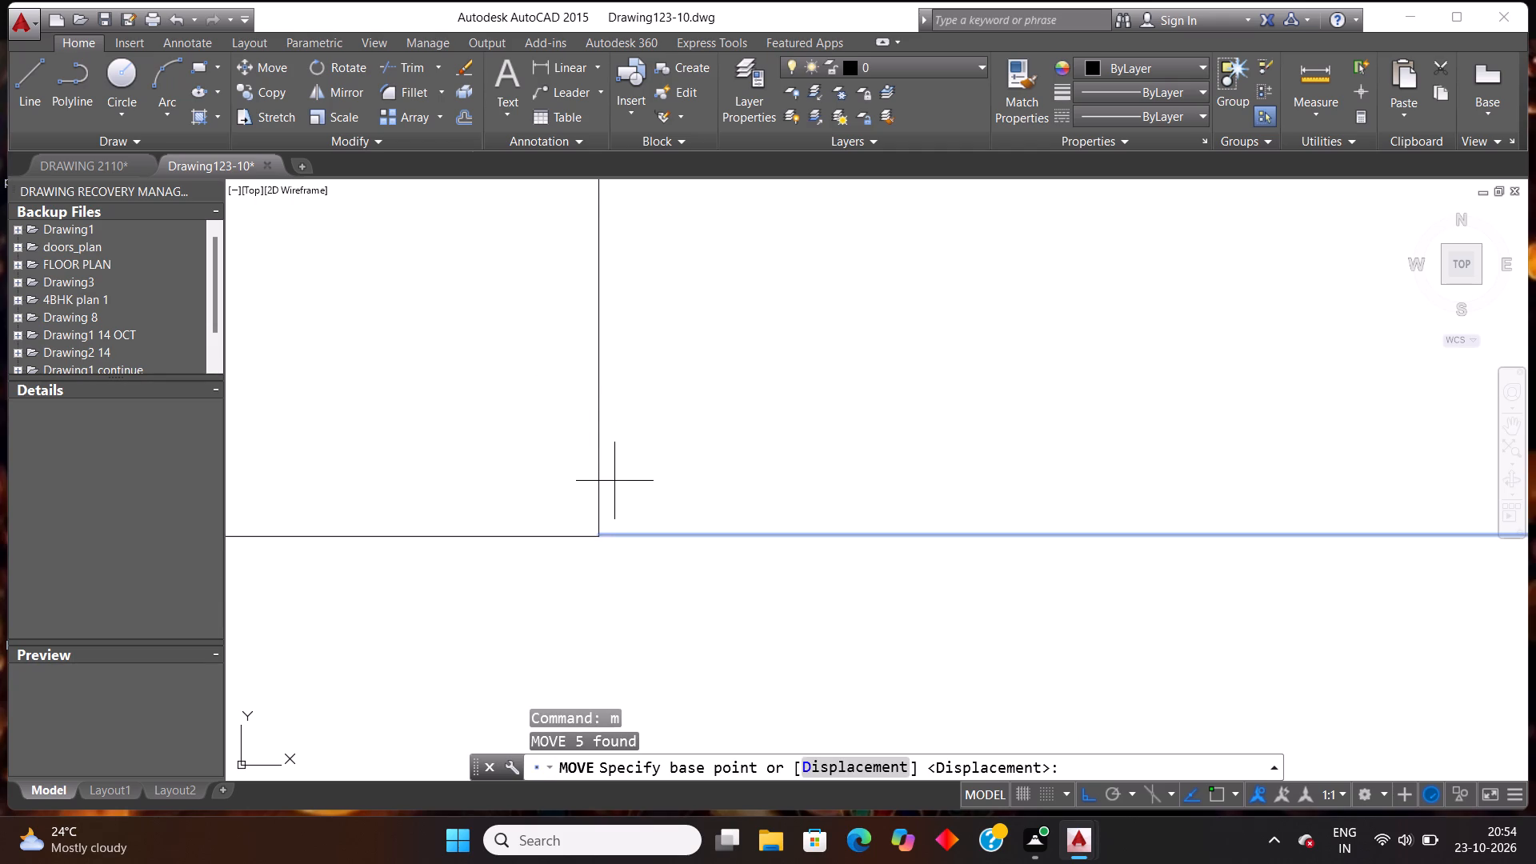
scroll(586, 538, up, 4)
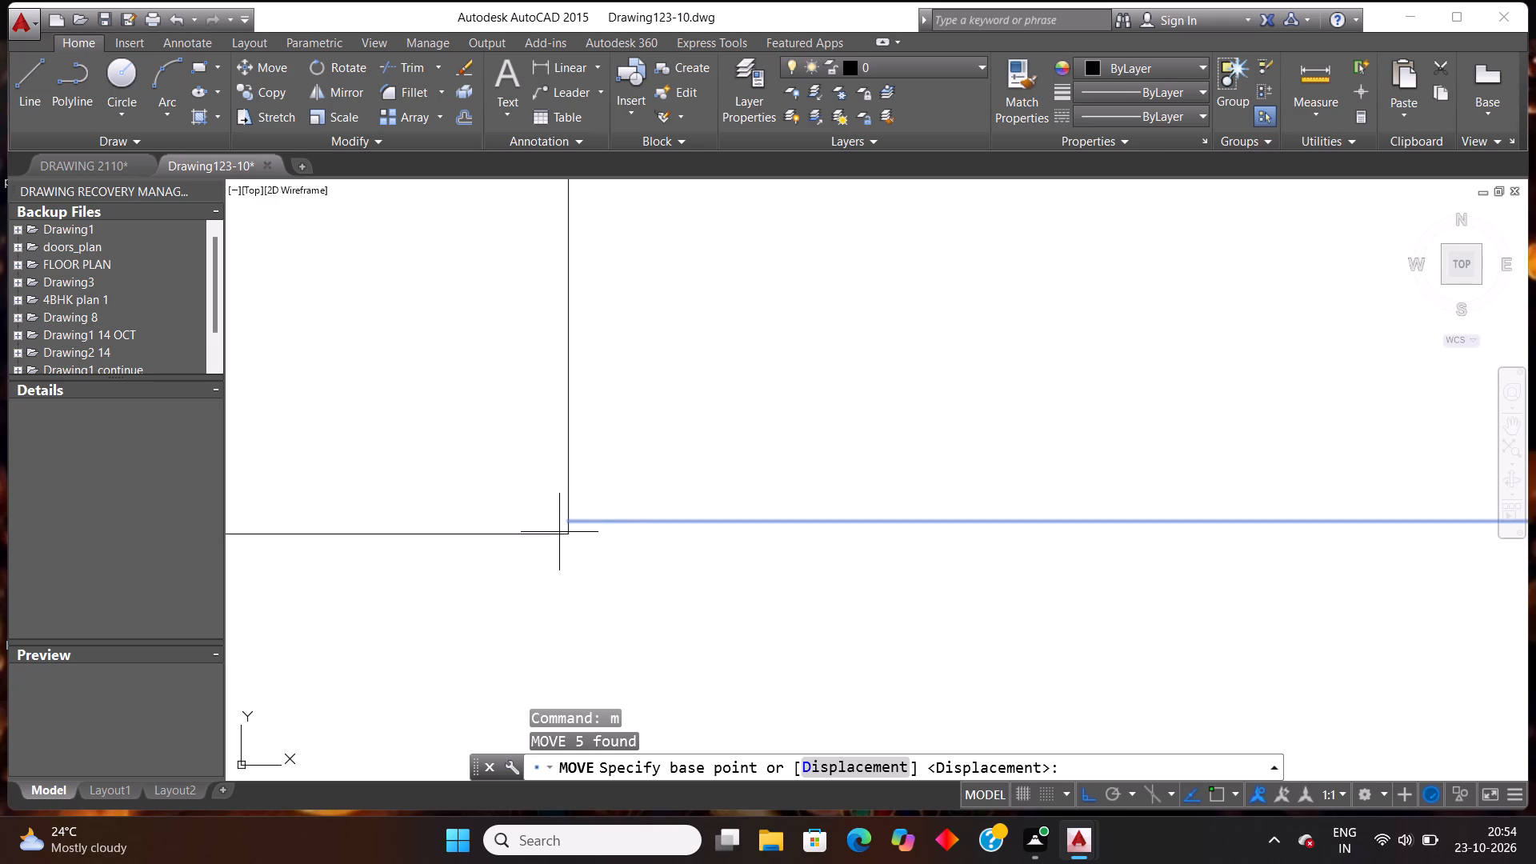
scroll(558, 531, up, 5)
scroll(578, 489, down, 2)
scroll(564, 575, up, 3)
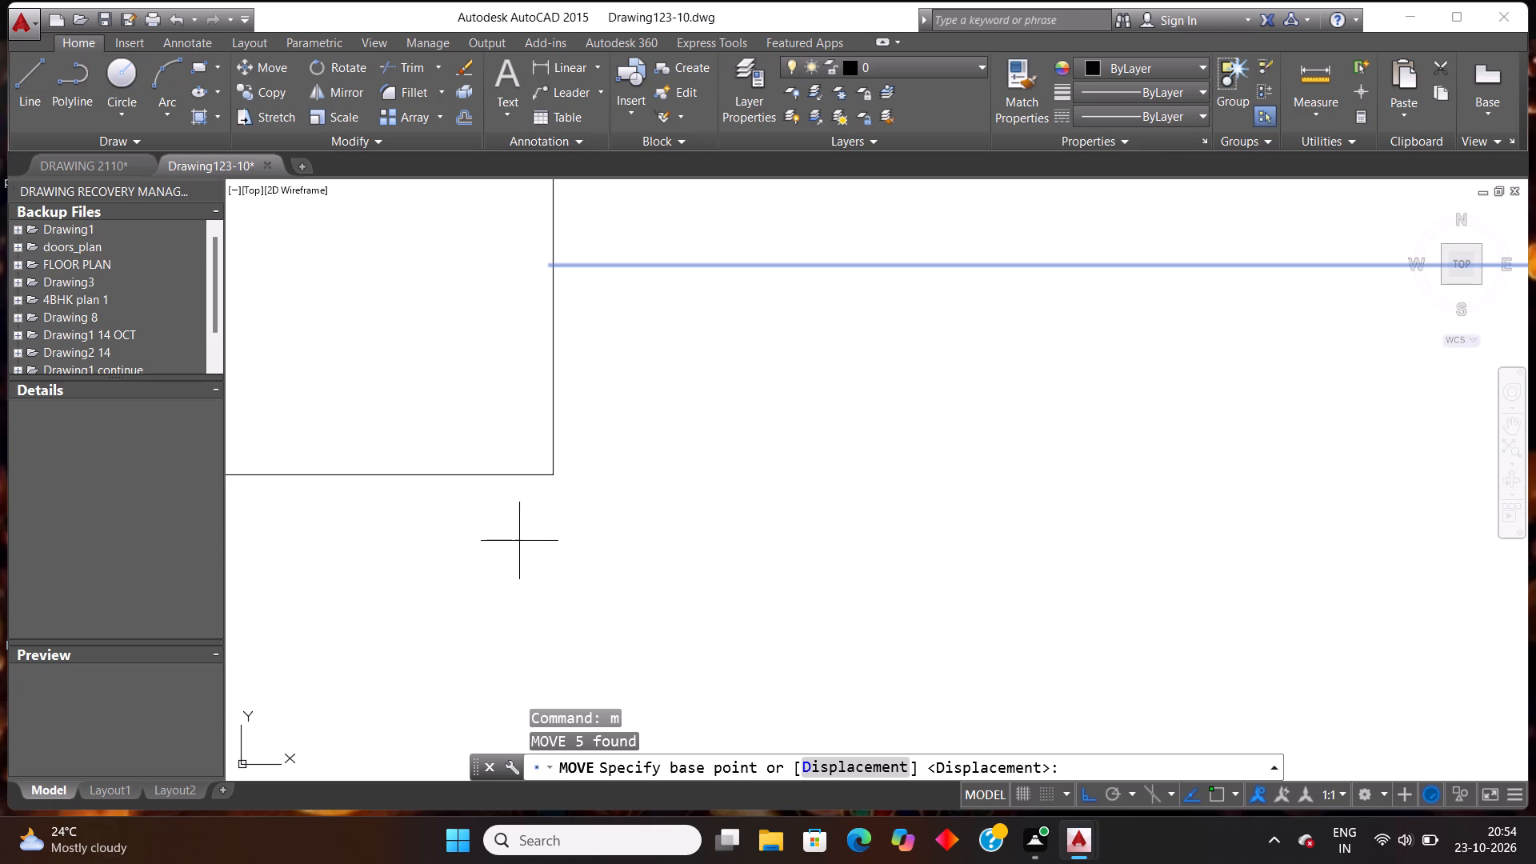
click(551, 264)
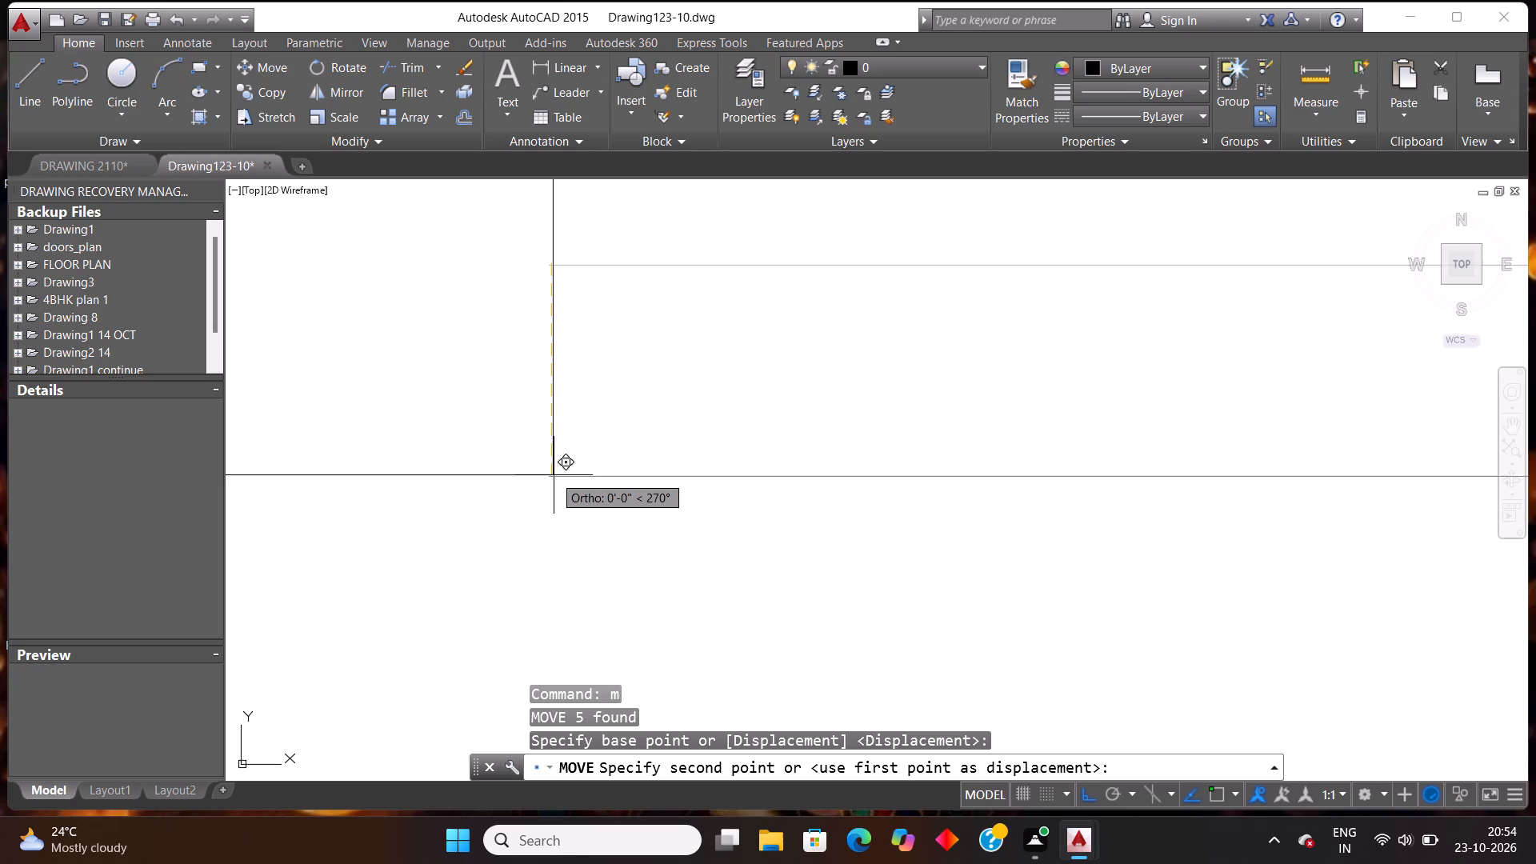
click(553, 475)
scroll(626, 444, down, 3)
scroll(599, 478, up, 3)
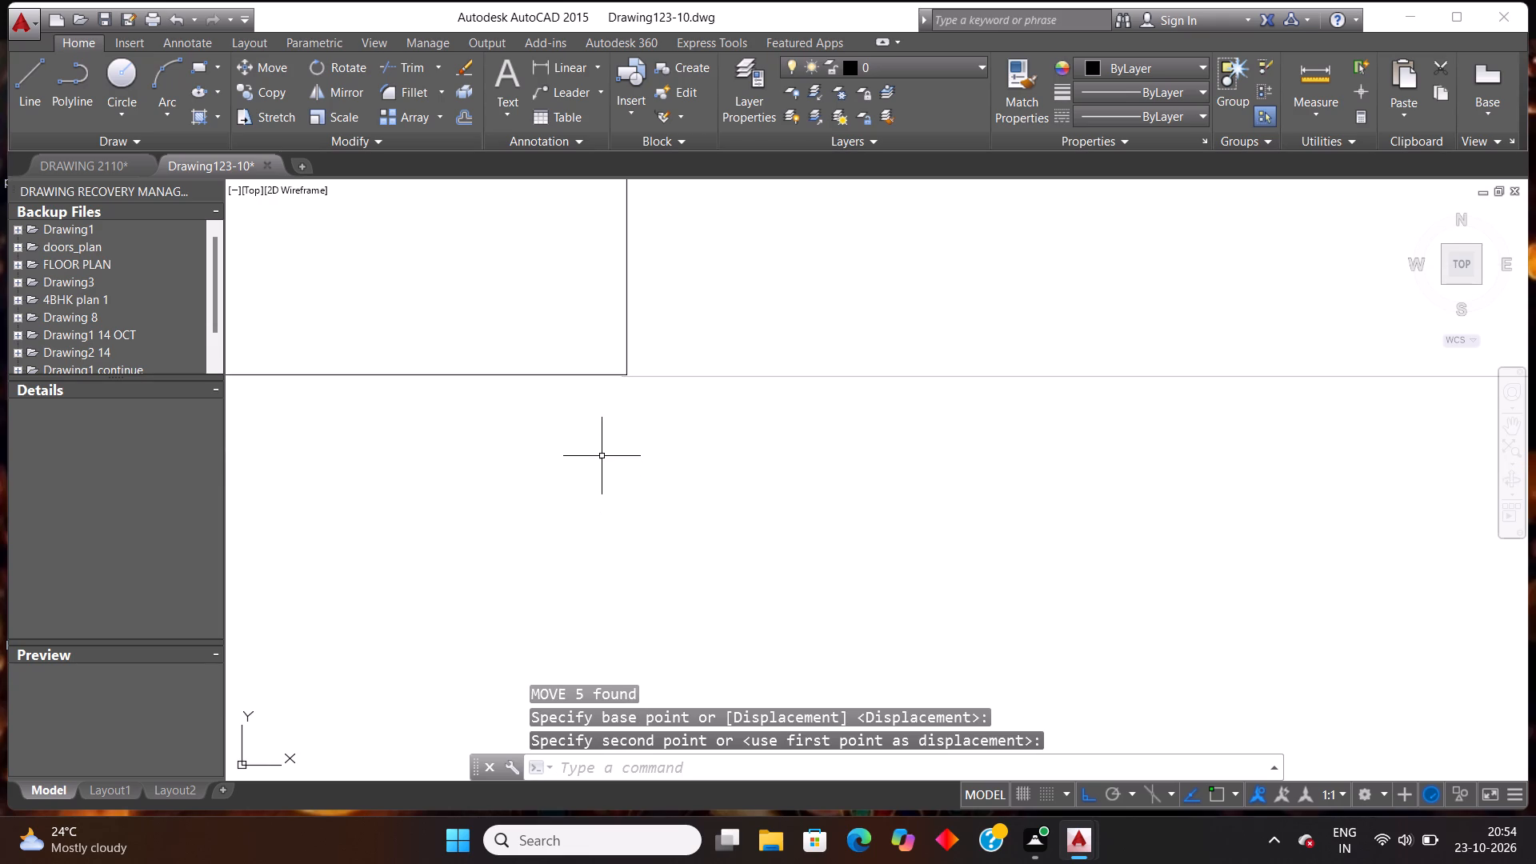
scroll(638, 365, up, 3)
scroll(545, 425, up, 3)
scroll(606, 433, down, 2)
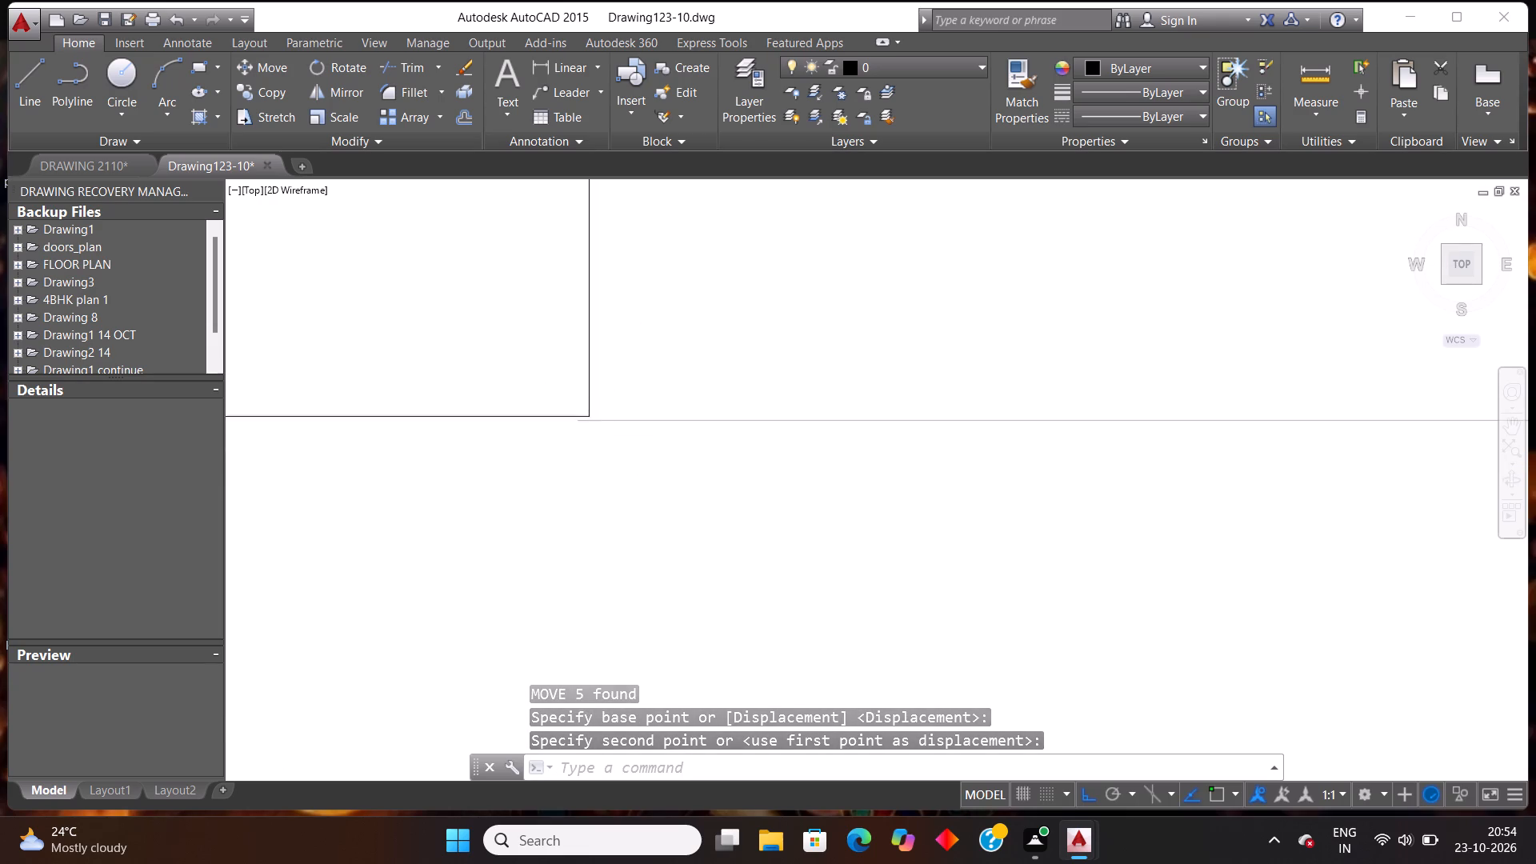
scroll(603, 436, down, 20)
scroll(603, 436, down, 1)
scroll(647, 363, up, 2)
key(Escape)
Copy the vertical window beside the plan and paste it into the kitchen's left-wall opening, inserting it at the opening's lower-left corner.
scroll(650, 355, down, 7)
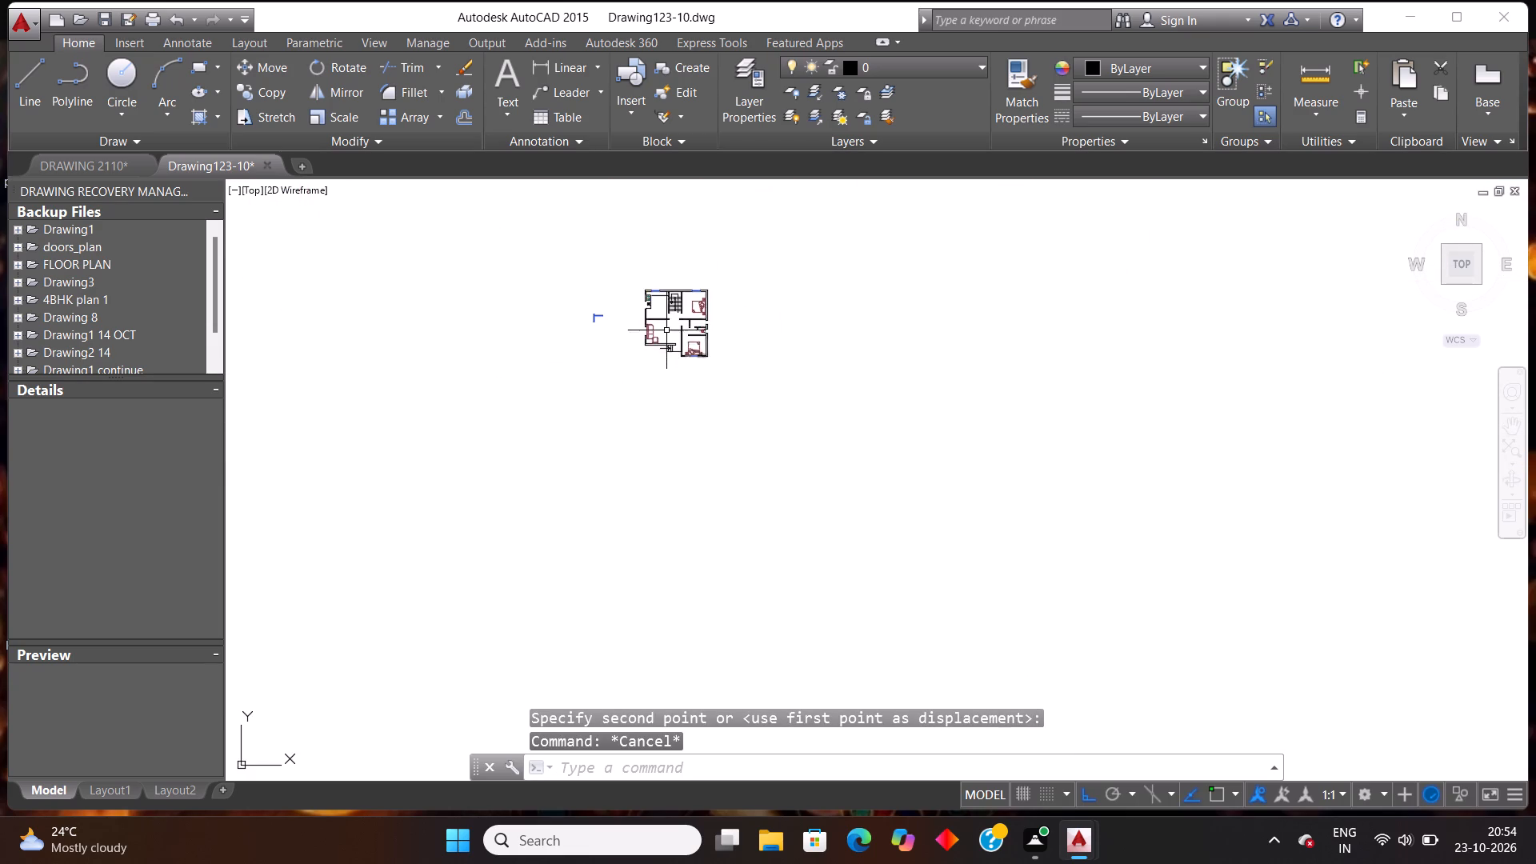
scroll(665, 319, up, 2)
click(482, 384)
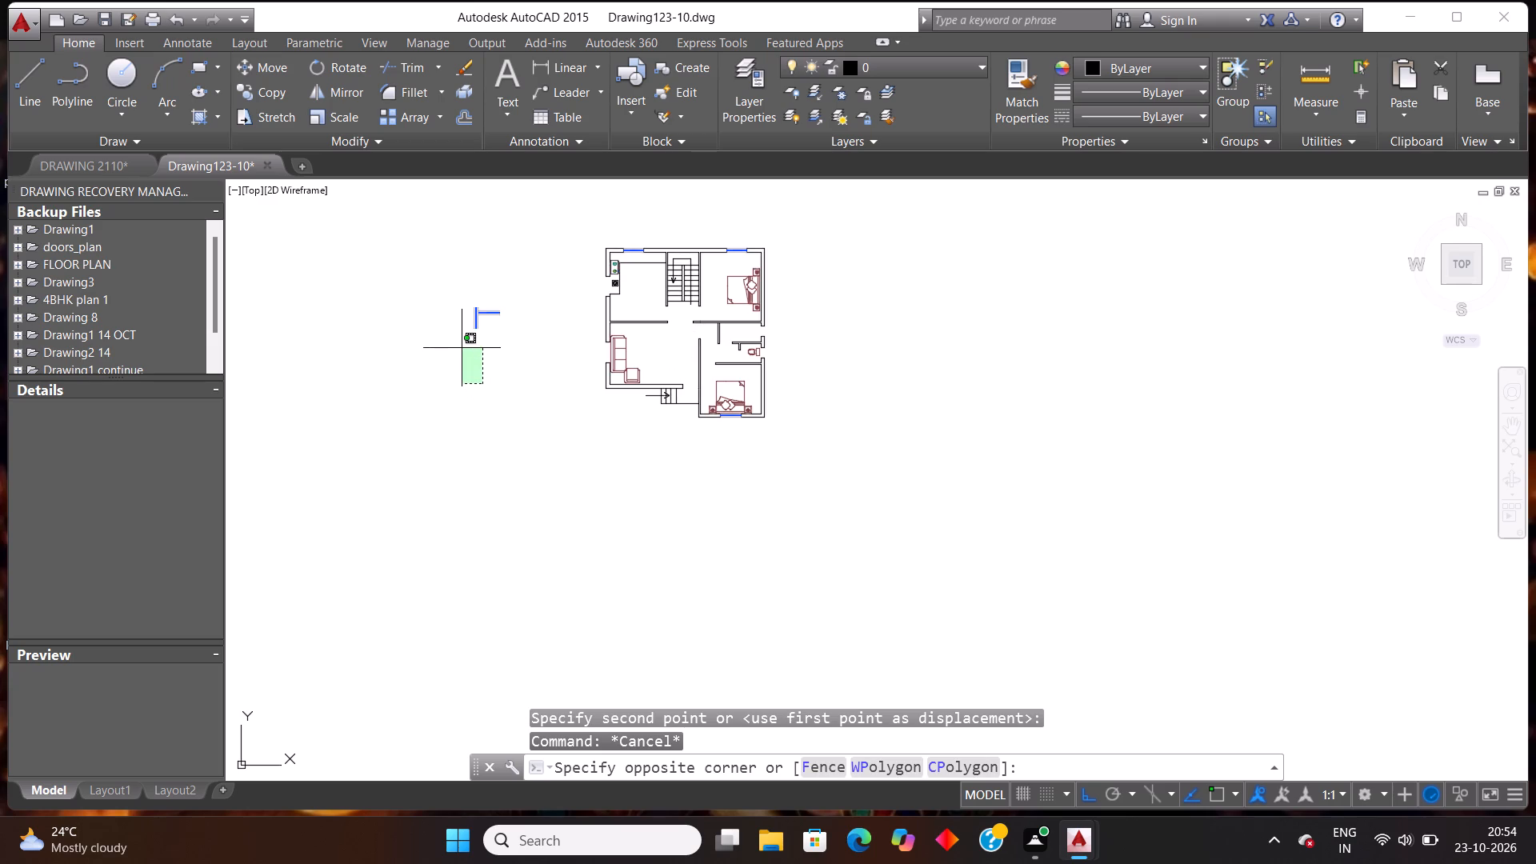
click(444, 320)
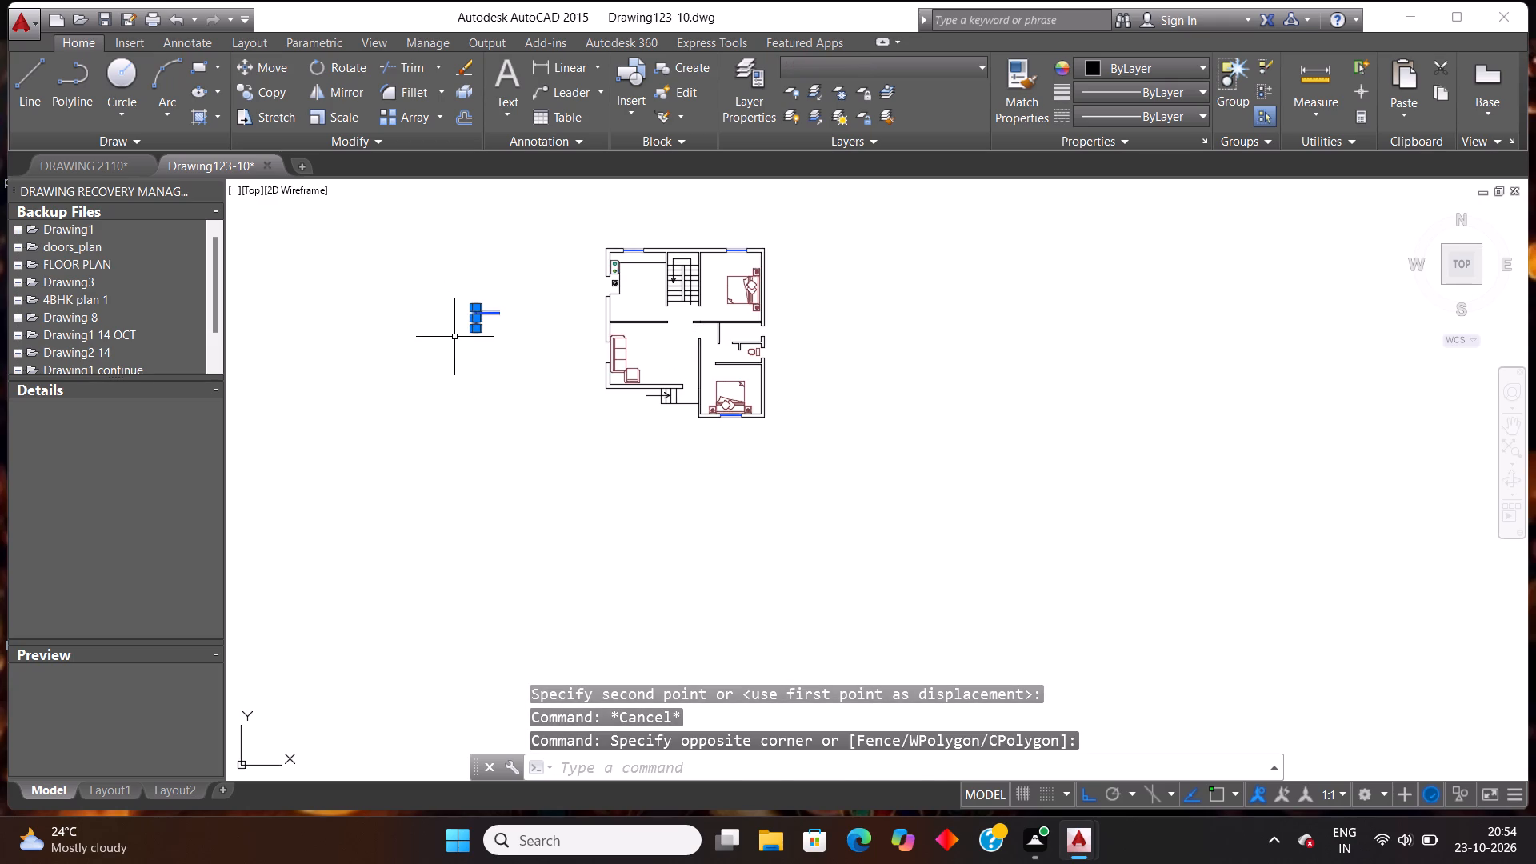
key(ctrl+c)
key(ctrl+v)
scroll(622, 247, up, 4)
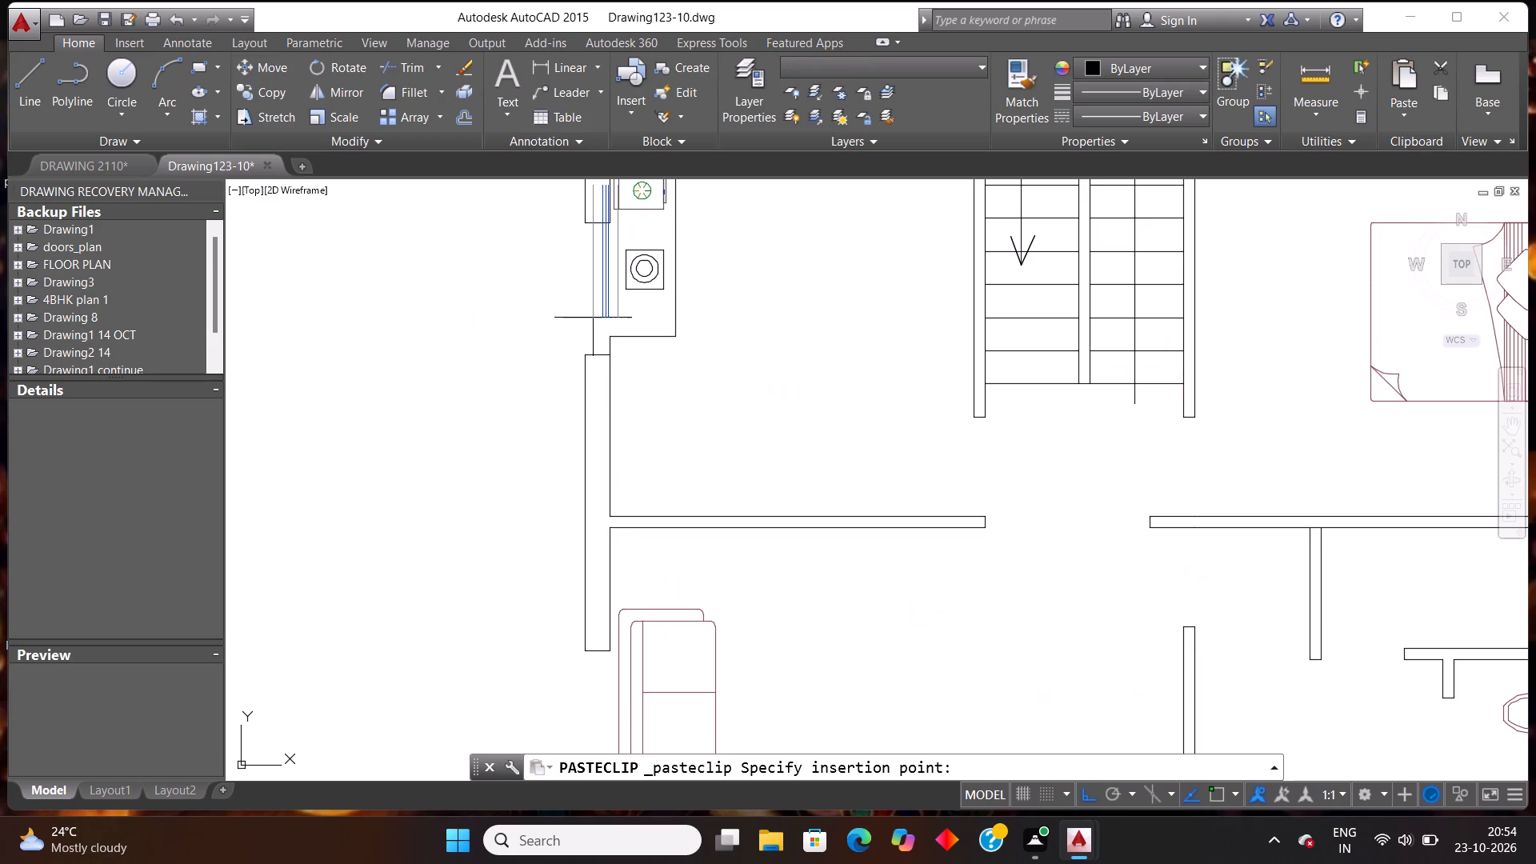
scroll(588, 326, up, 4)
scroll(577, 402, up, 5)
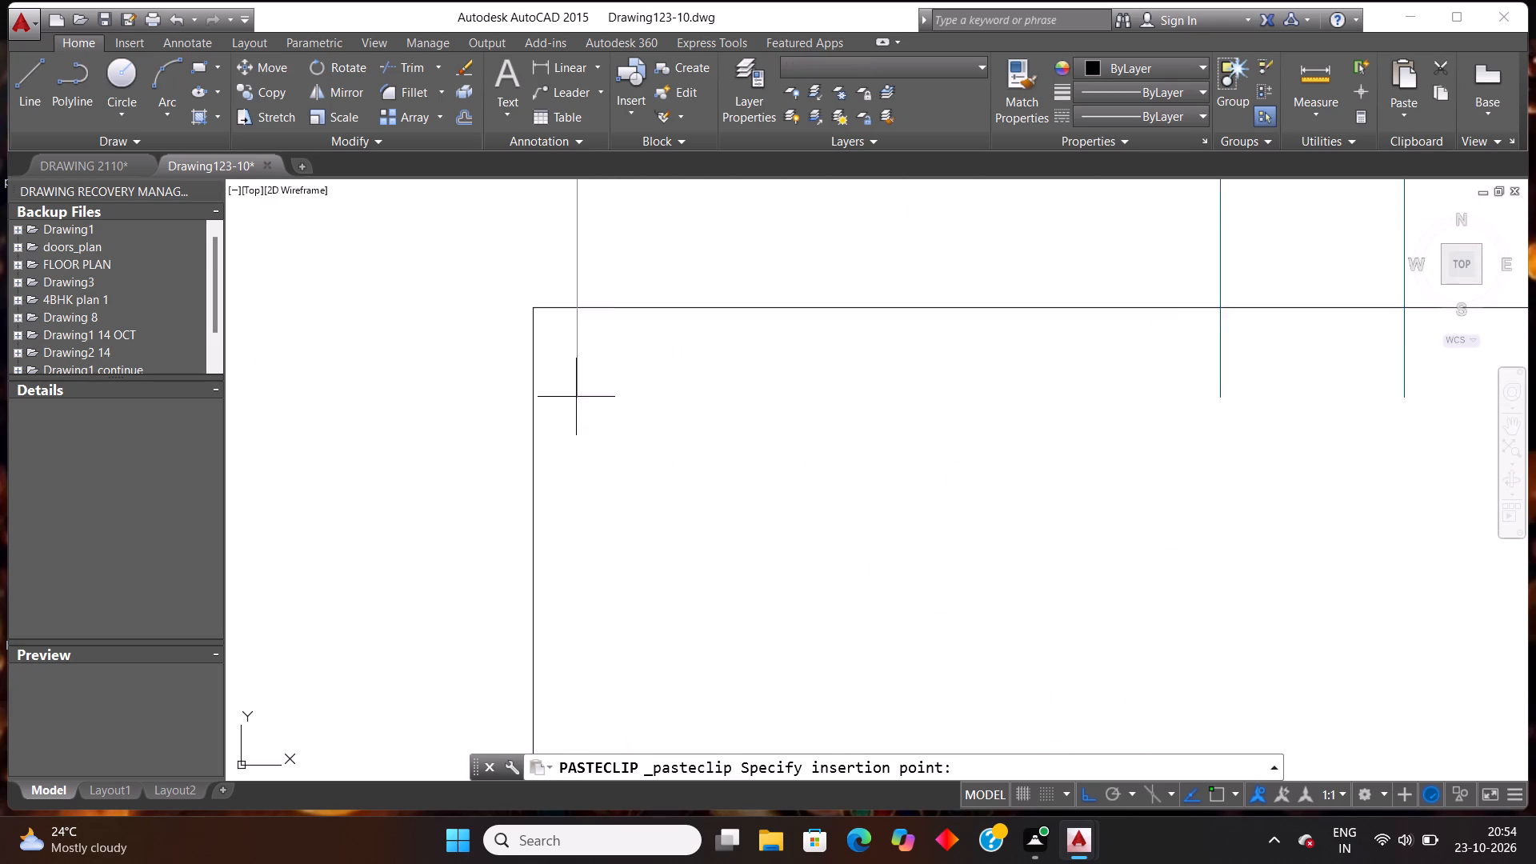
scroll(538, 314, up, 2)
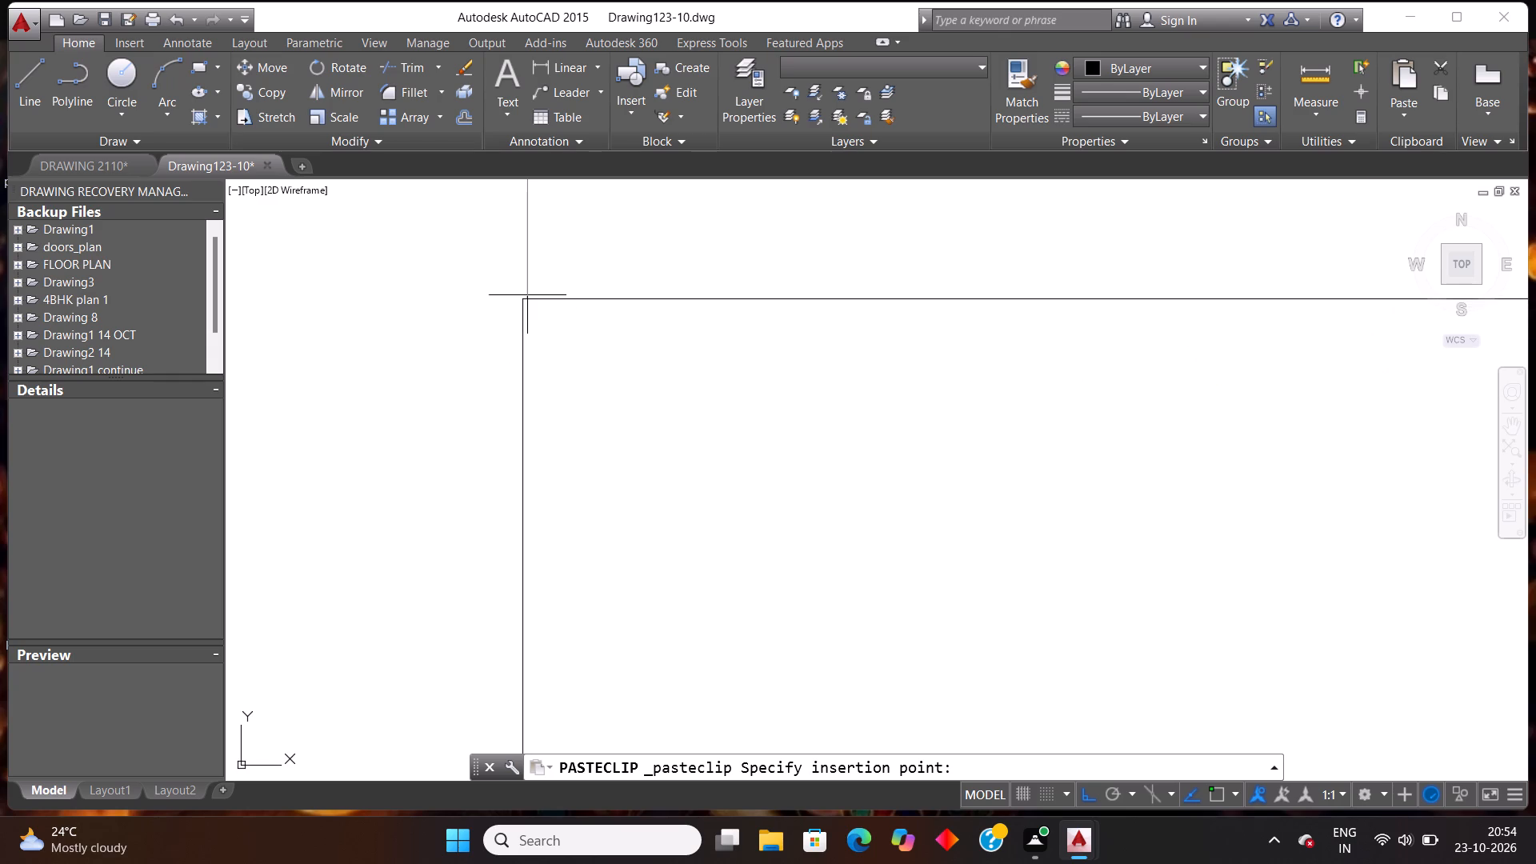
click(524, 301)
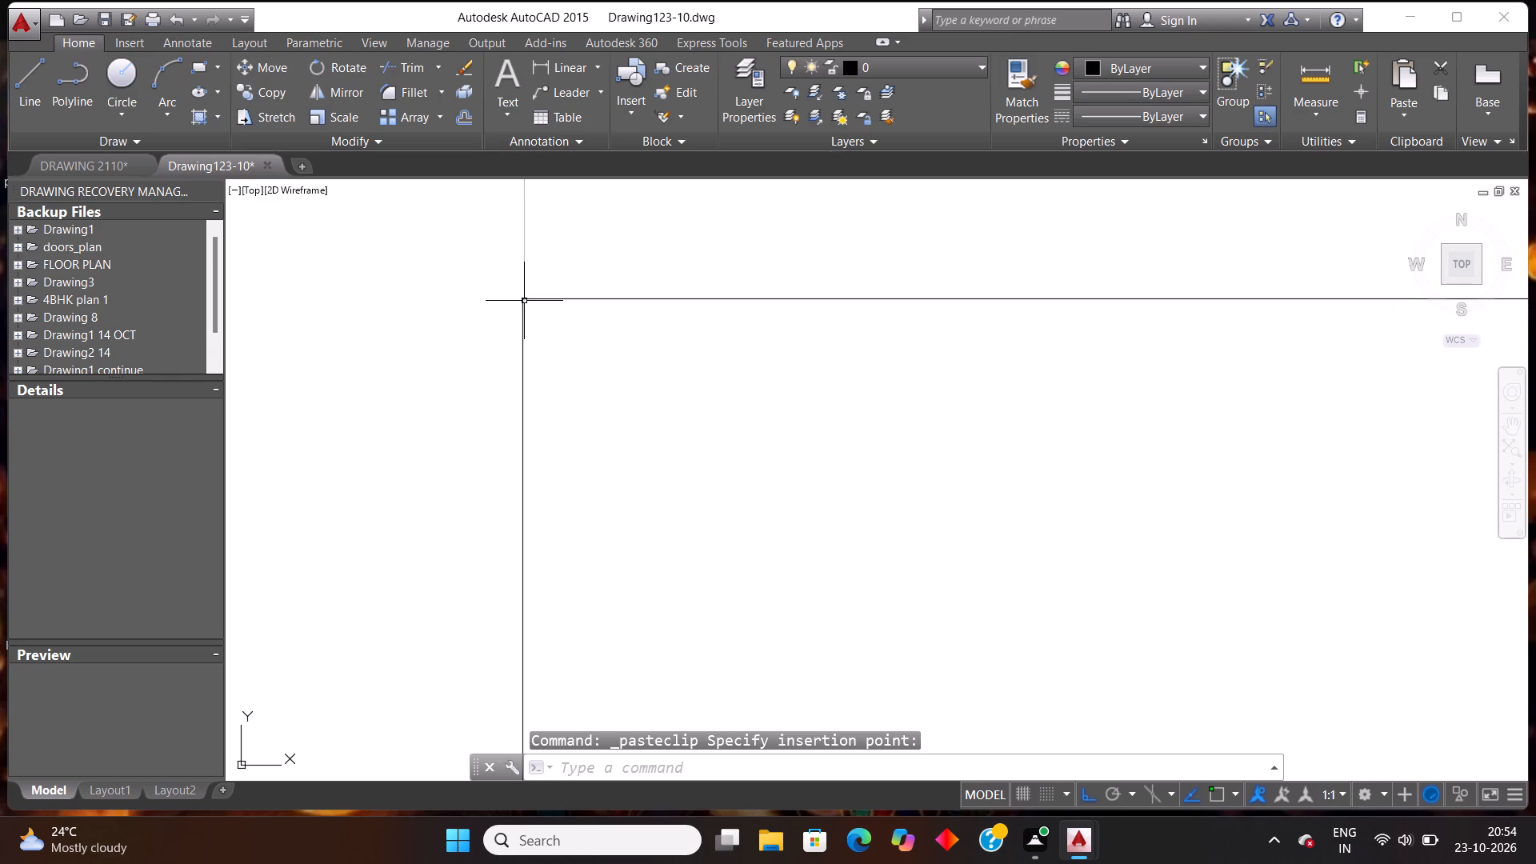
Move the kitchen's left-wall window vertically from its lower-left end so its bottom is level with the opening's lower edge.
scroll(525, 294, up, 5)
scroll(506, 346, down, 11)
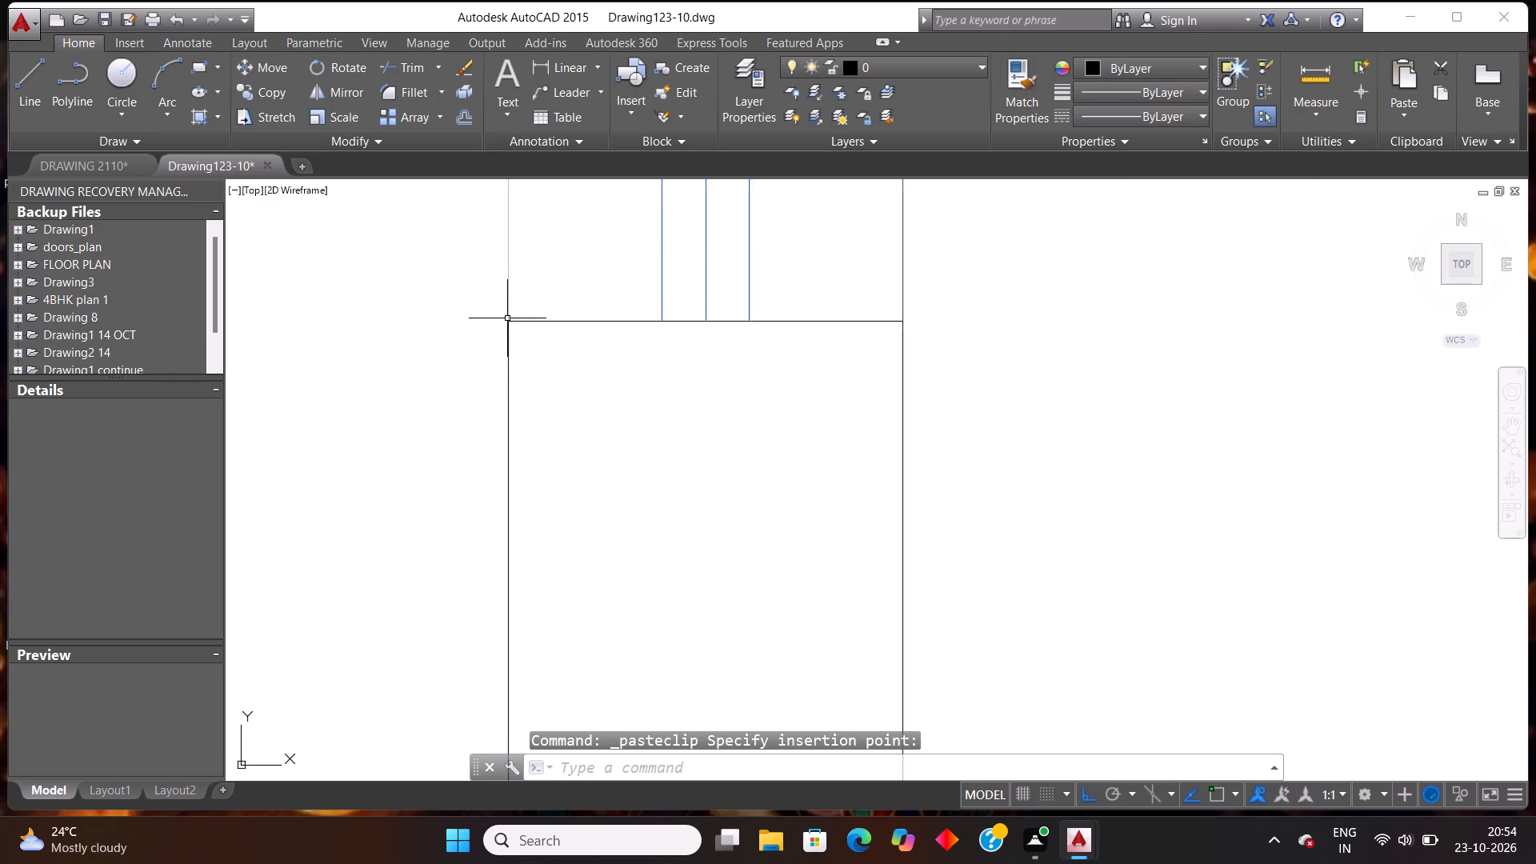
drag(818, 241, 756, 230)
click(427, 242)
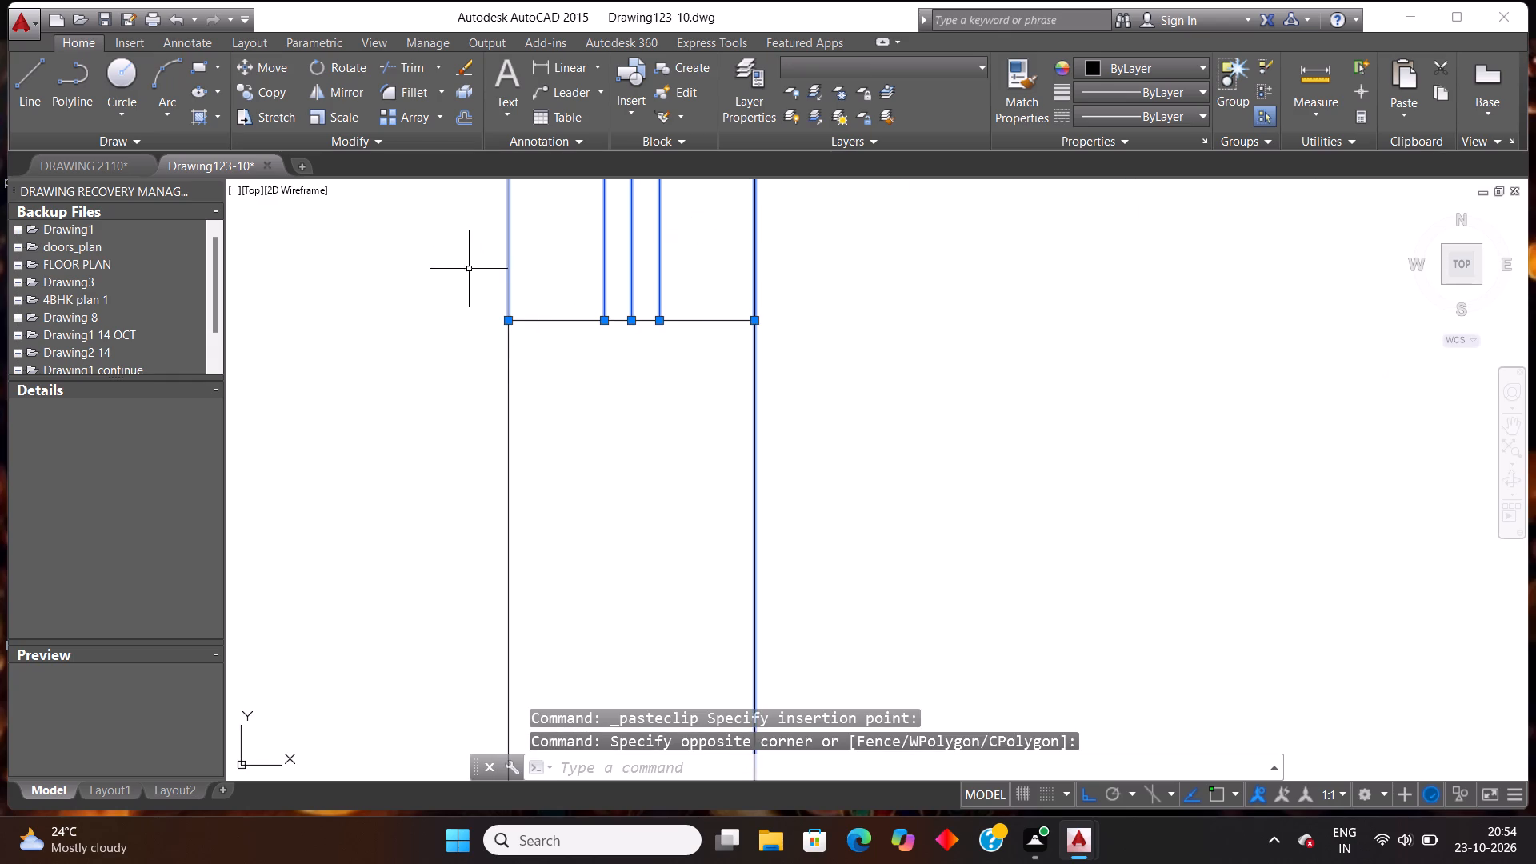
scroll(518, 351, up, 3)
scroll(462, 186, up, 3)
scroll(455, 336, up, 6)
scroll(526, 298, up, 3)
scroll(447, 246, down, 3)
scroll(421, 245, up, 3)
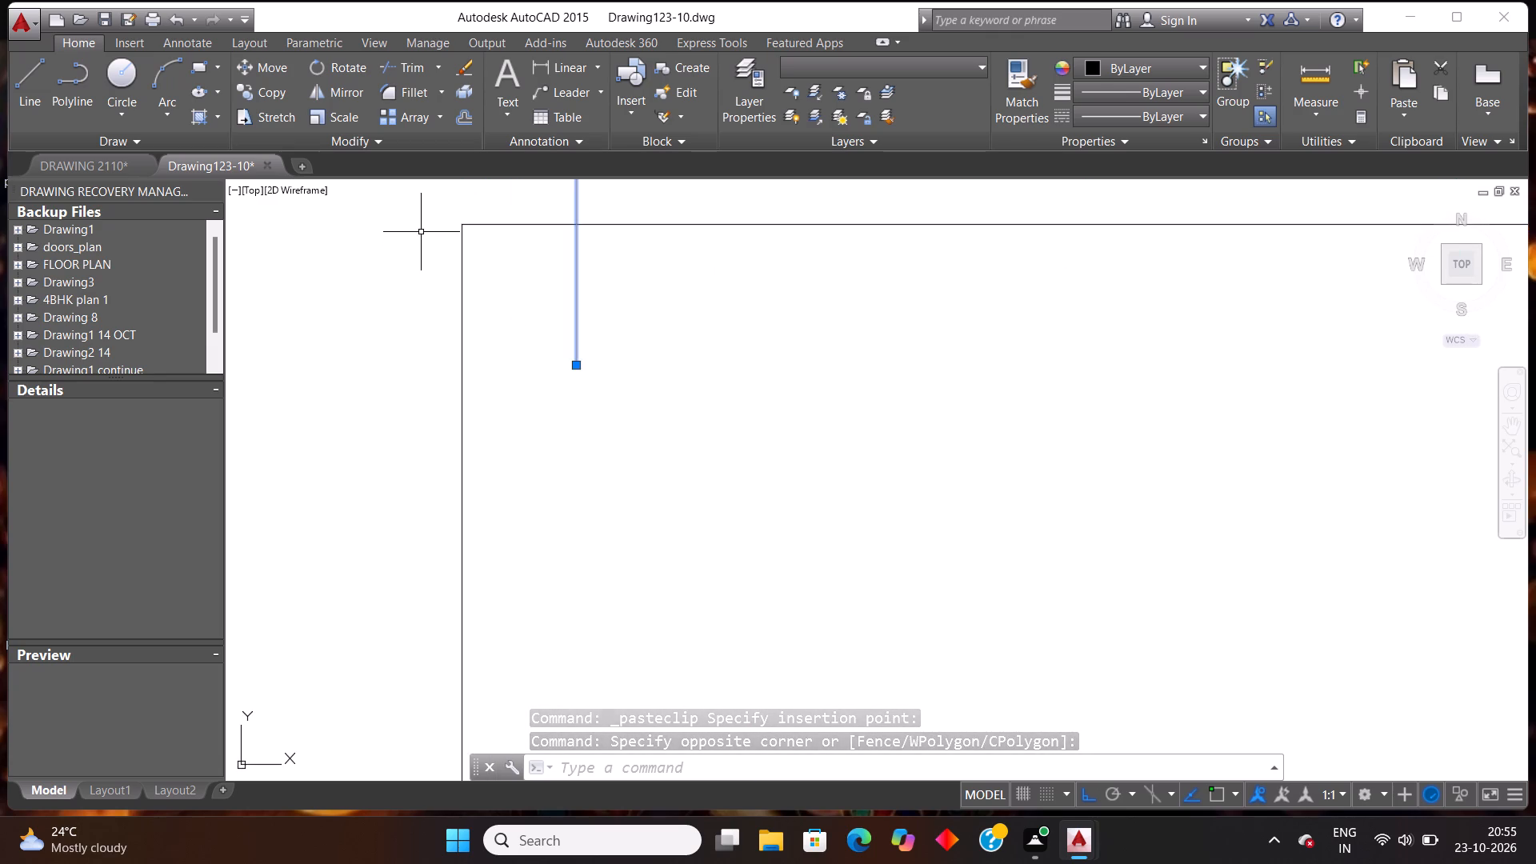
scroll(421, 232, down, 1)
scroll(447, 210, up, 5)
key(m)
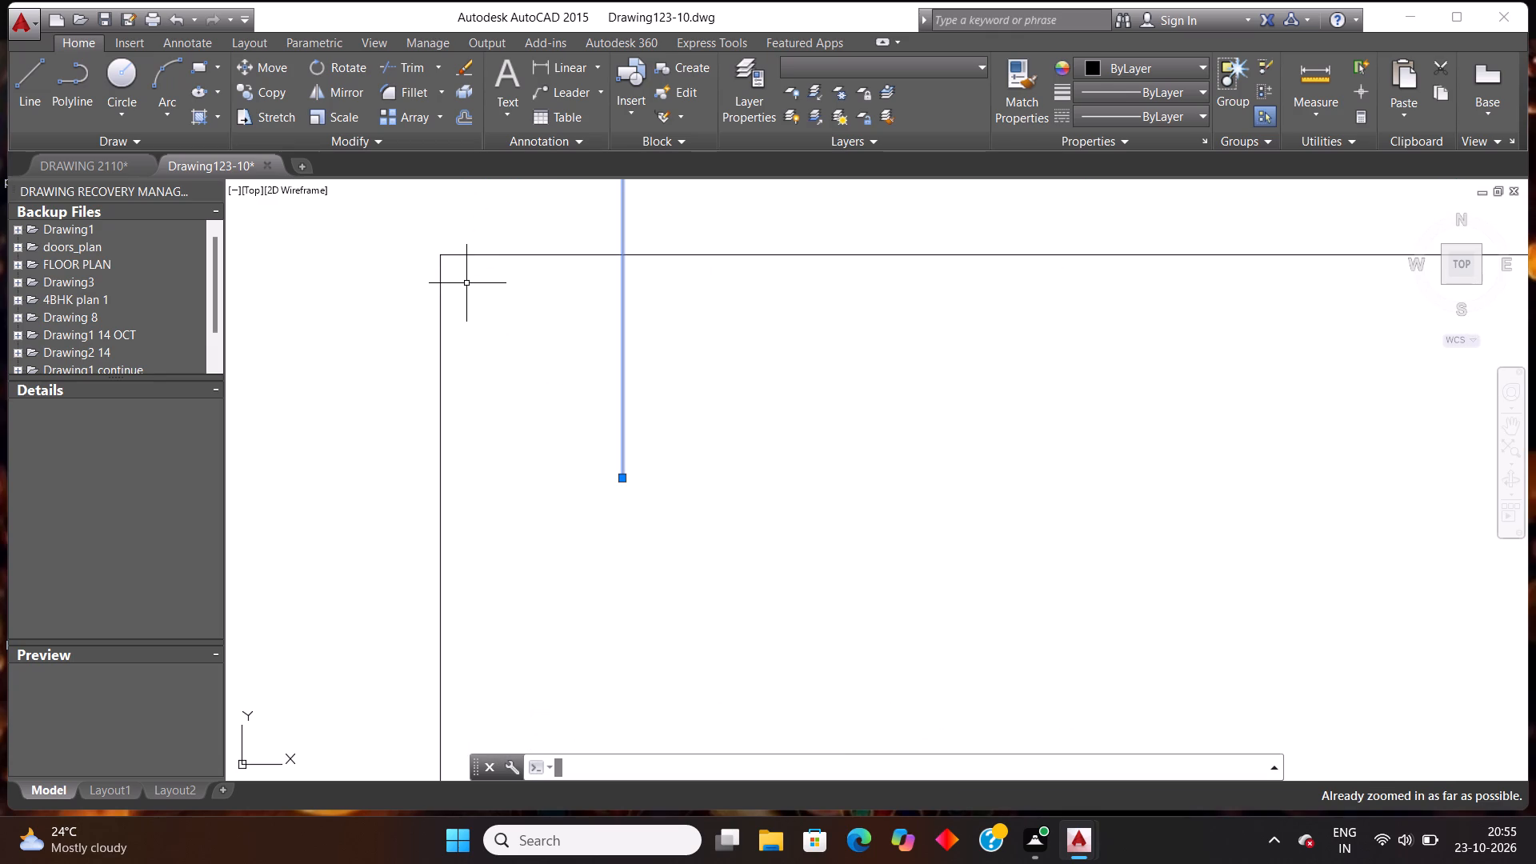
key(Return)
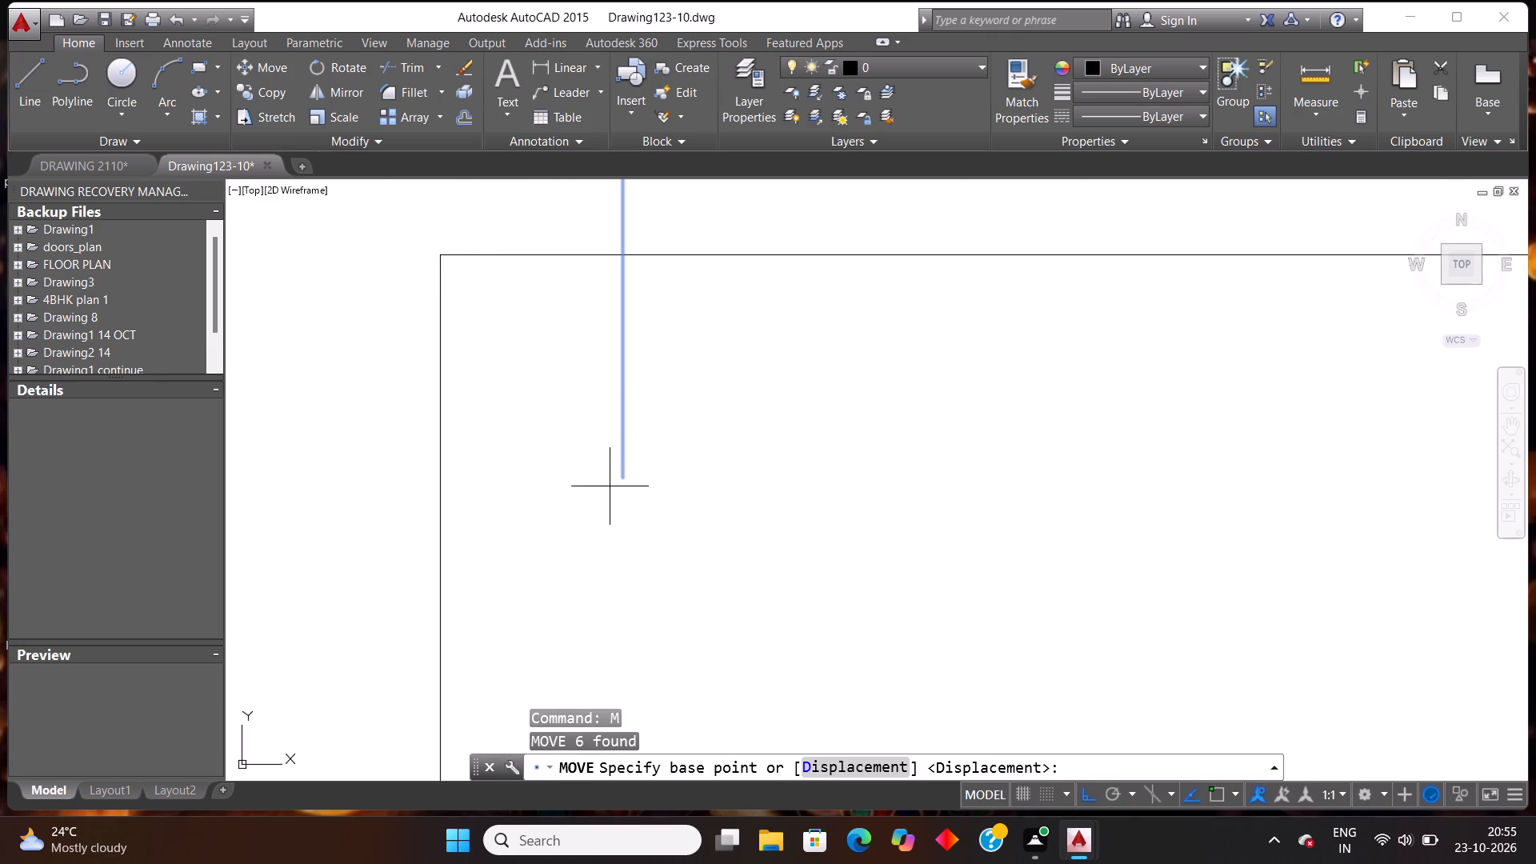
click(622, 478)
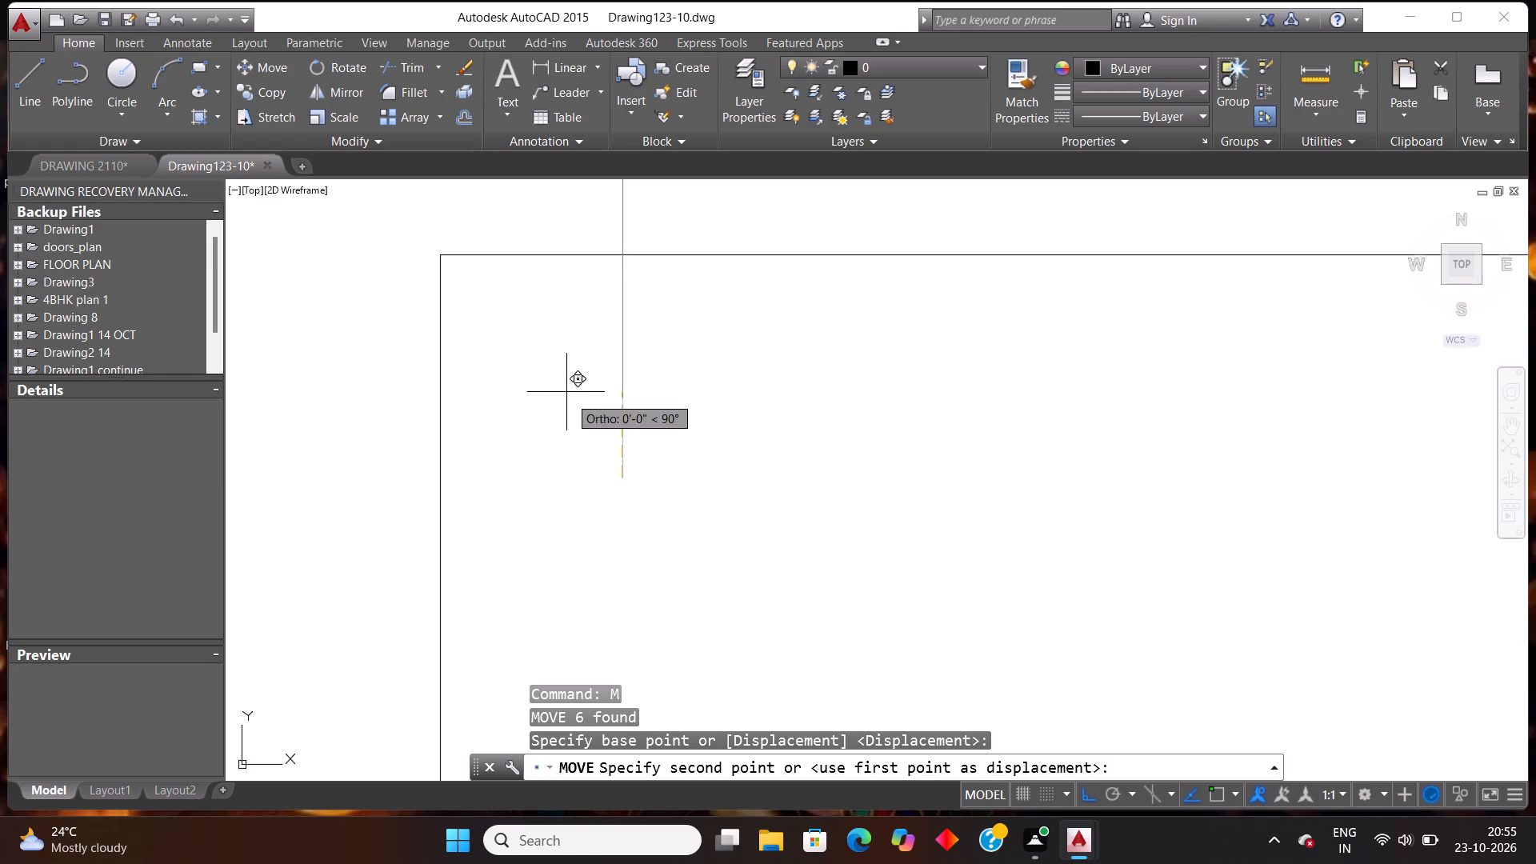
click(441, 256)
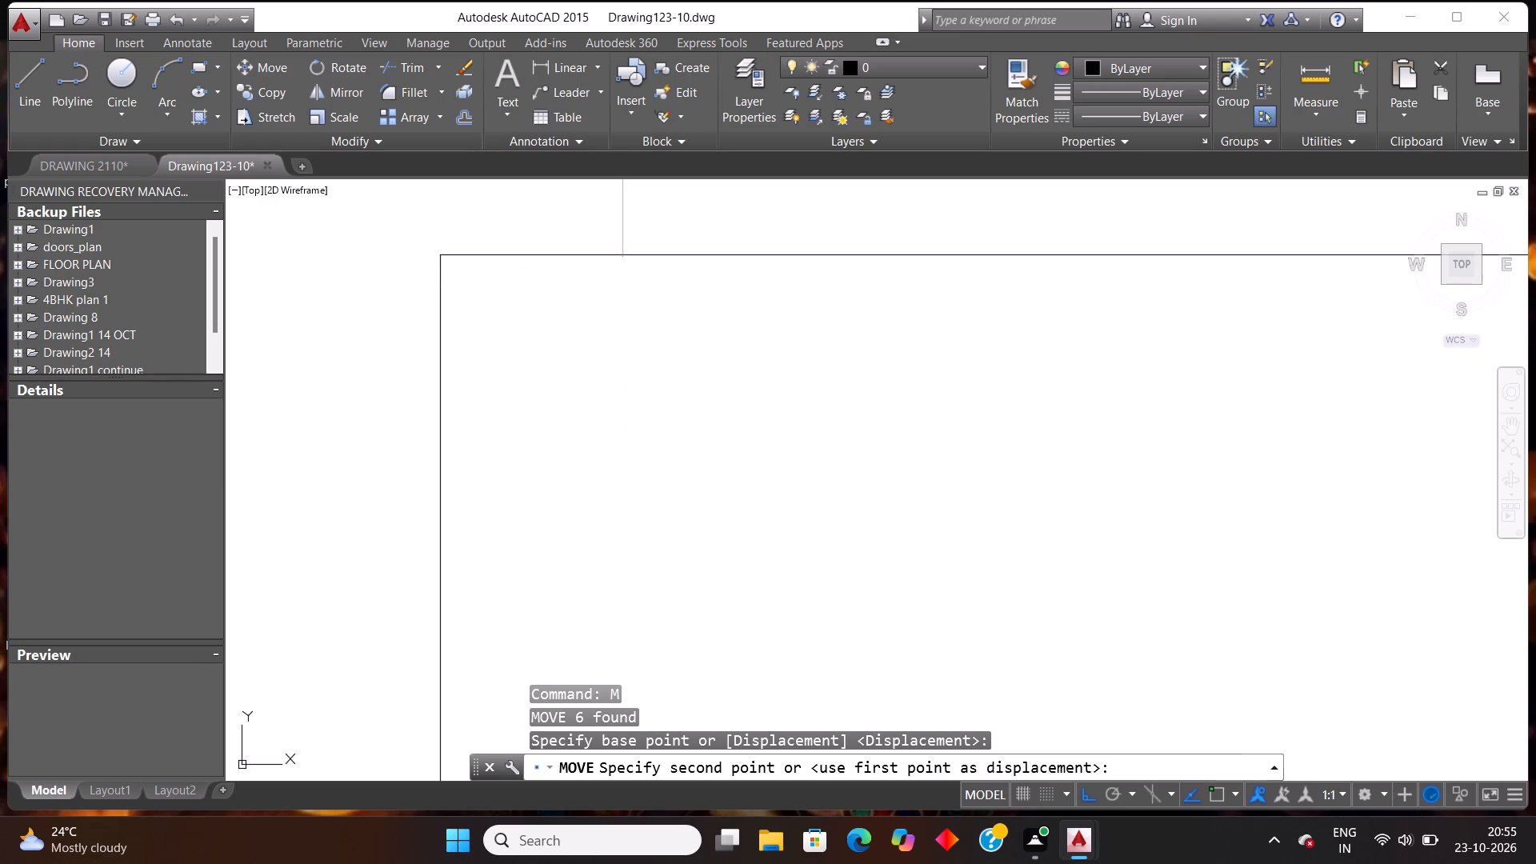
Paste the copied vertical window into the living room's left-wall opening beside the sofa, inserting it at the opening's lower-left corner.
scroll(569, 269, down, 5)
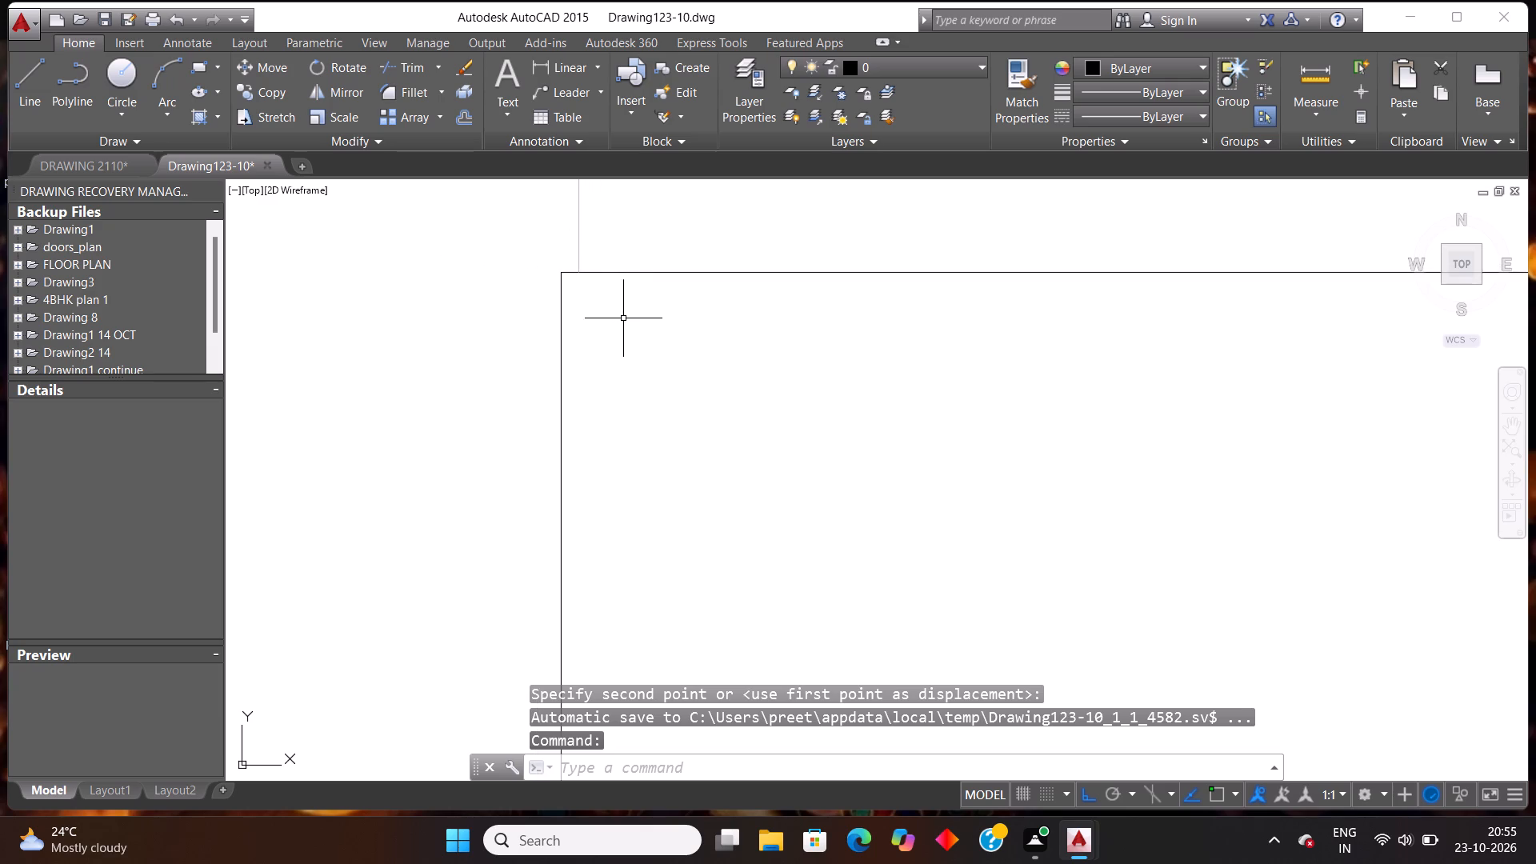
scroll(627, 318, down, 15)
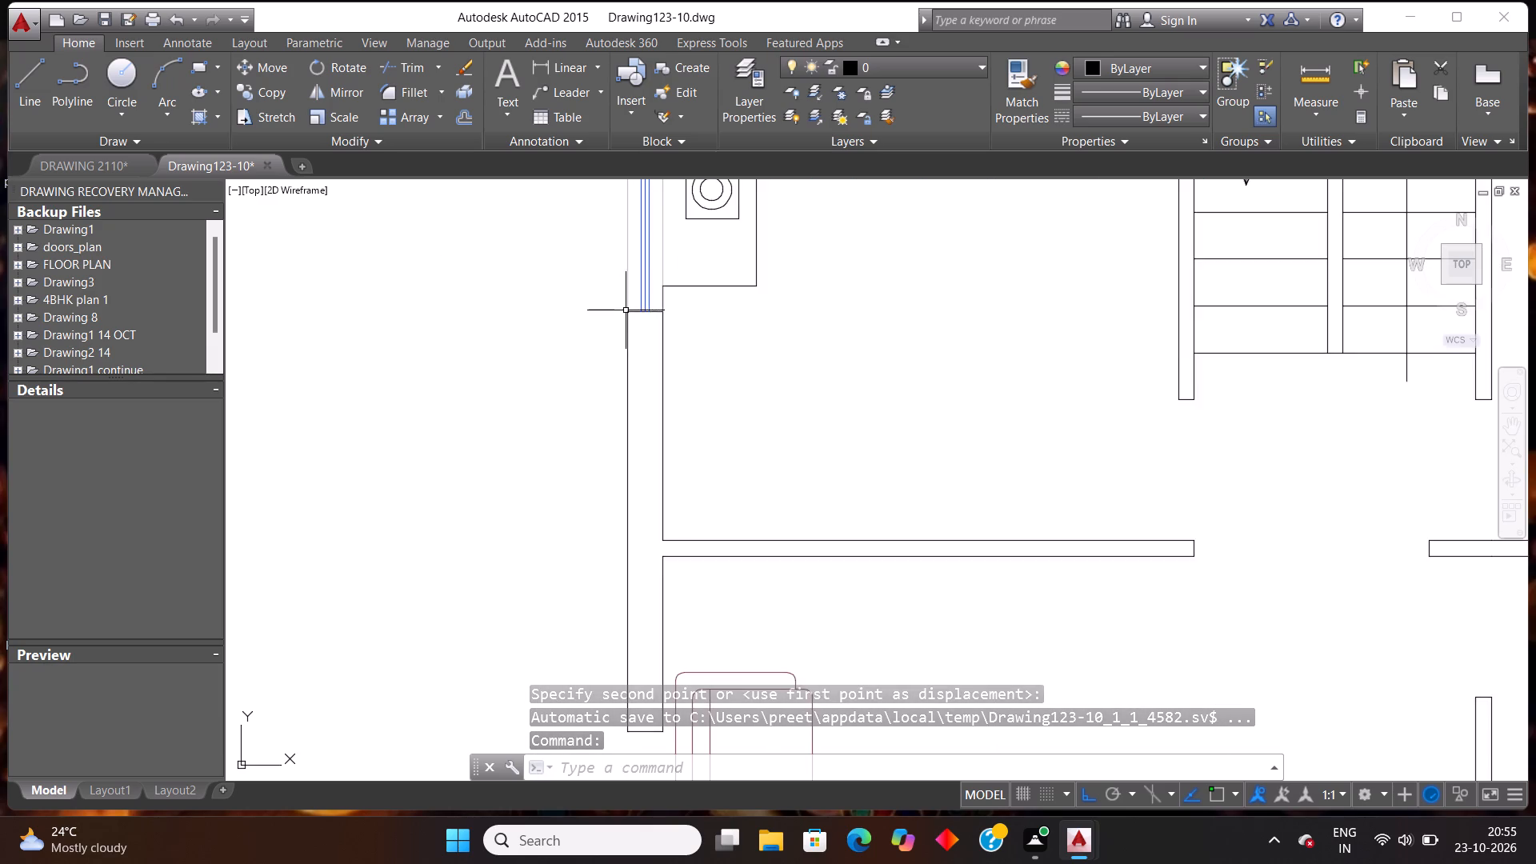
scroll(626, 310, down, 4)
scroll(622, 294, up, 3)
scroll(622, 286, down, 3)
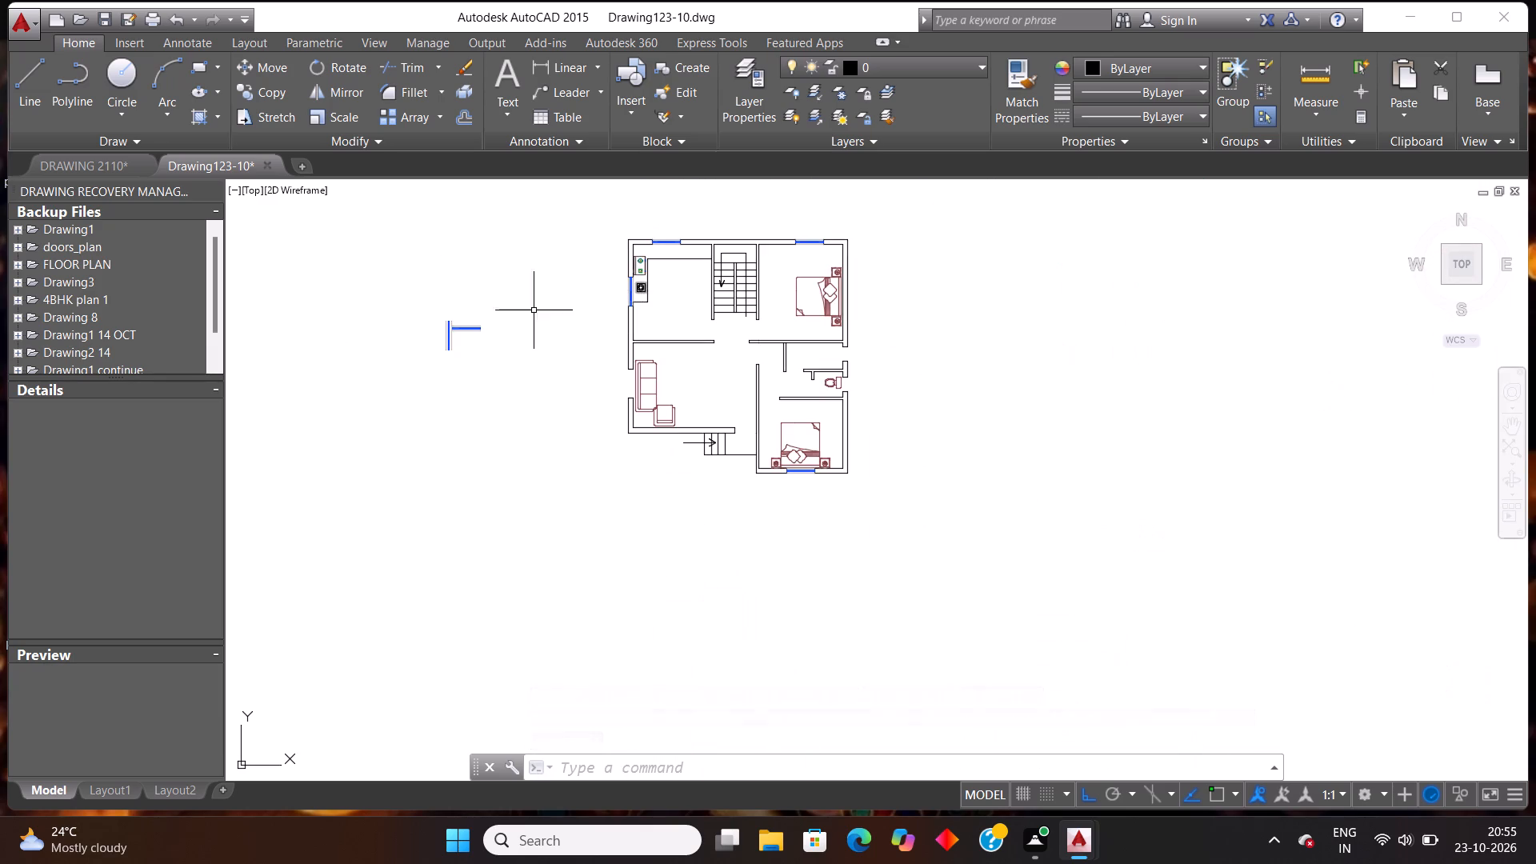
scroll(414, 326, up, 2)
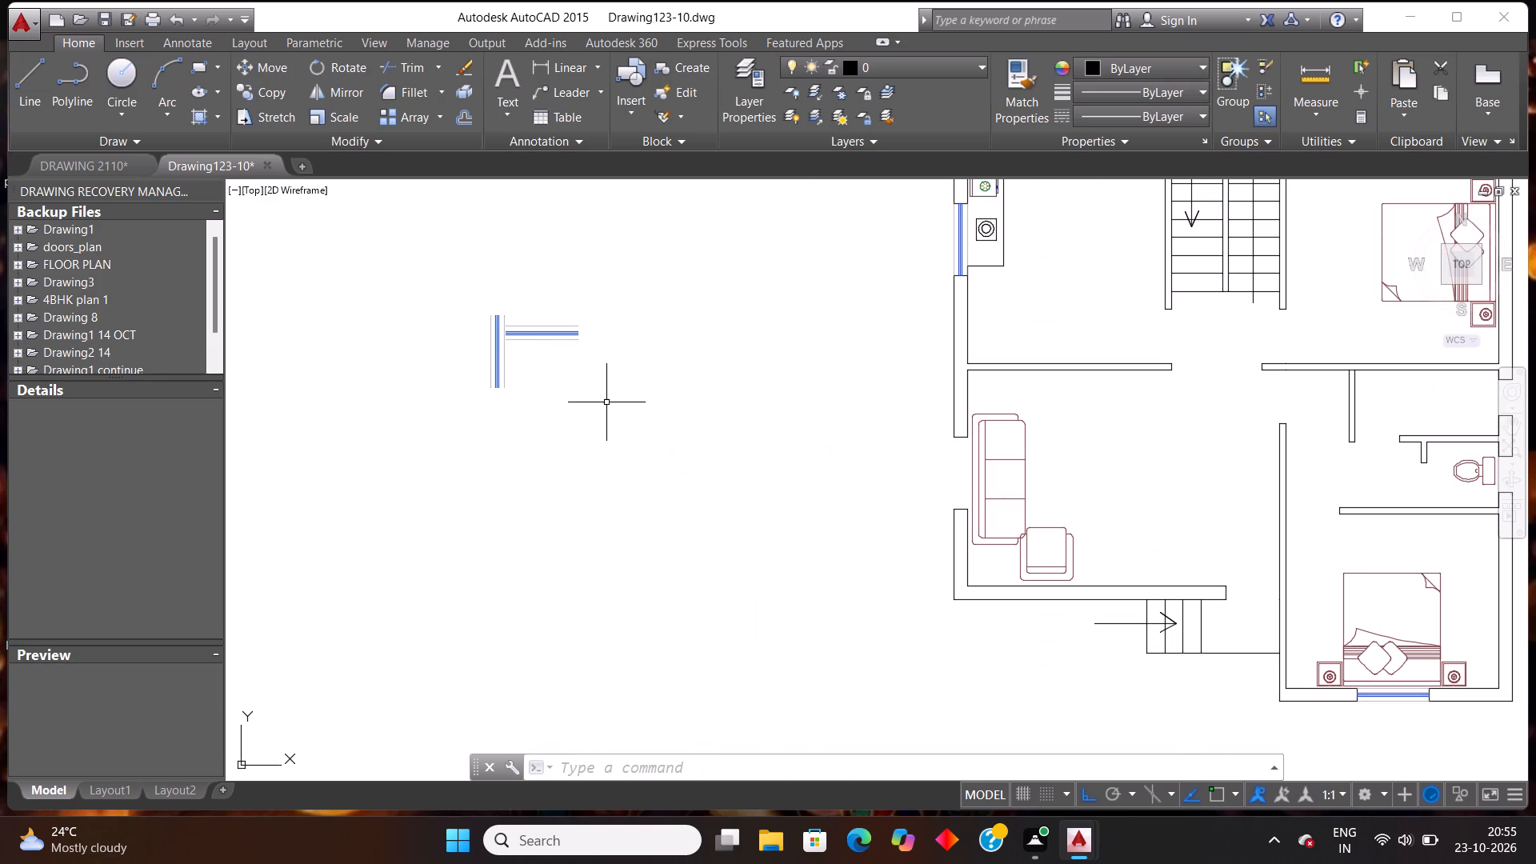
key(ctrl+v)
scroll(610, 364, down, 3)
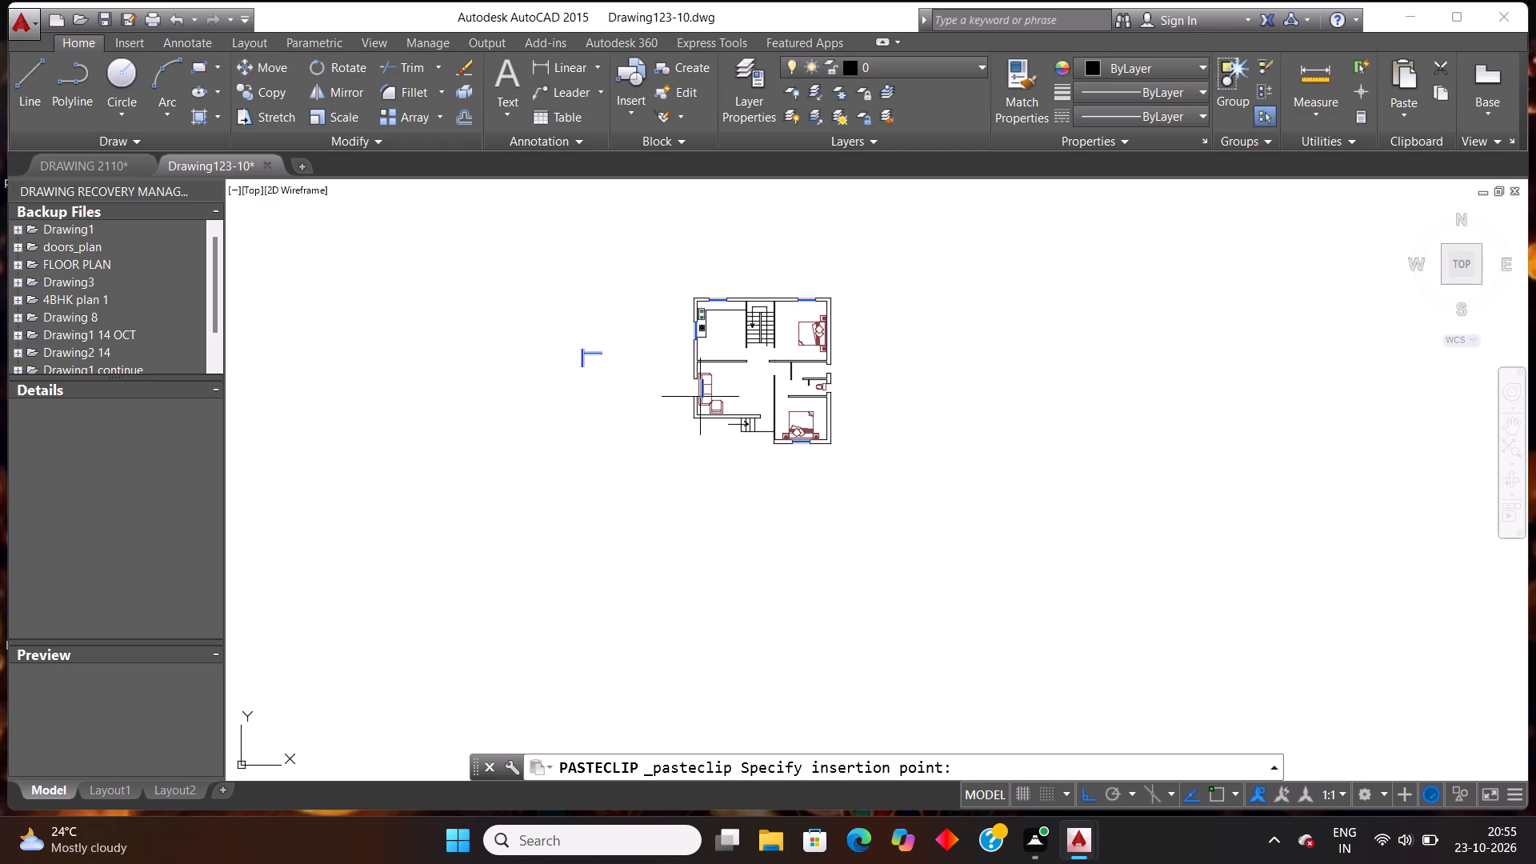
scroll(701, 384, up, 3)
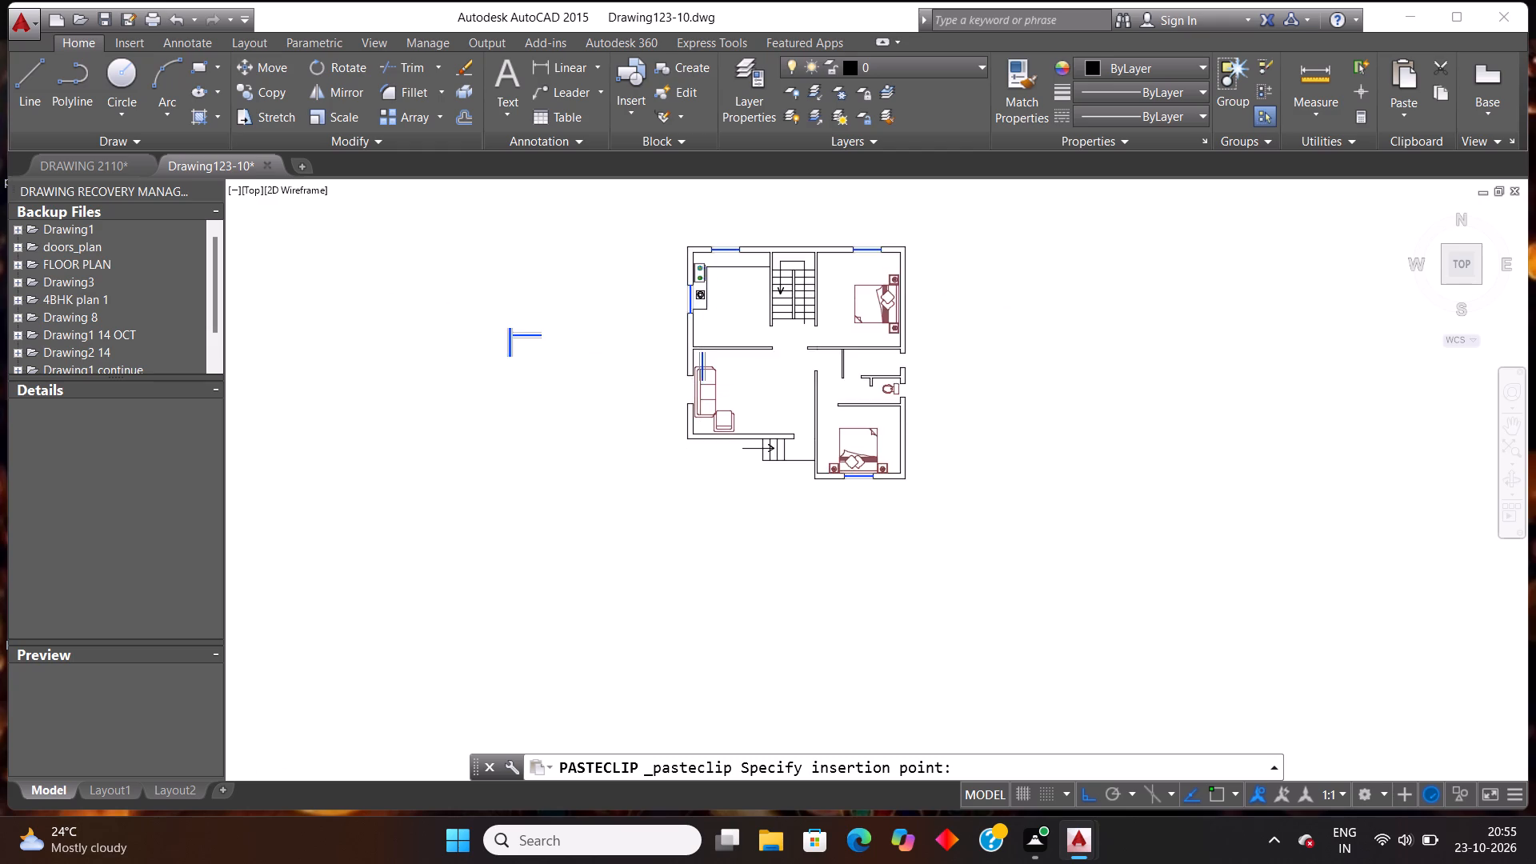
scroll(637, 416, up, 4)
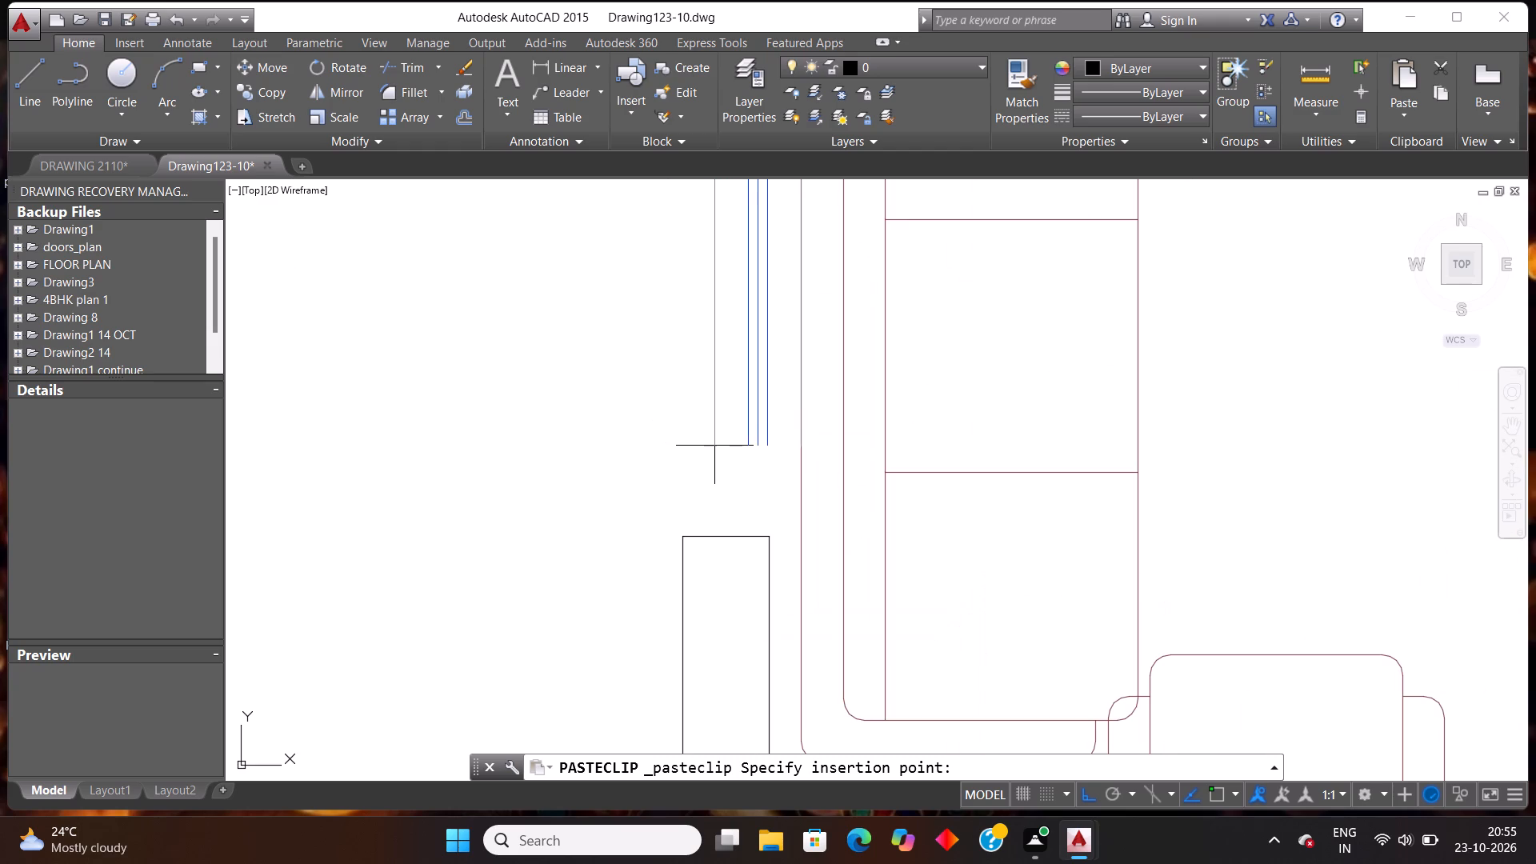
scroll(689, 570, up, 4)
scroll(617, 356, up, 2)
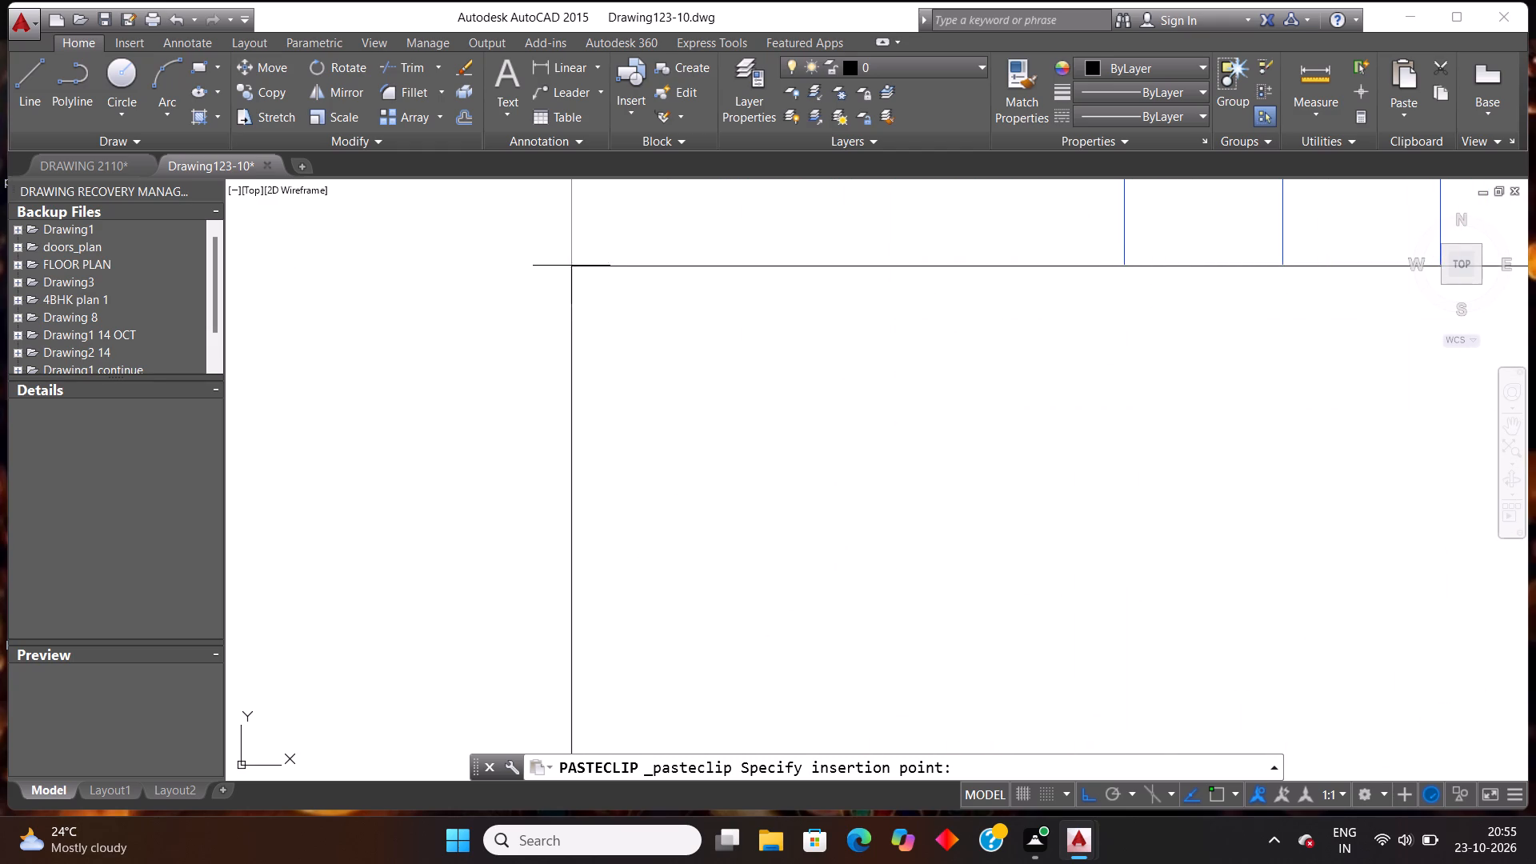
click(572, 267)
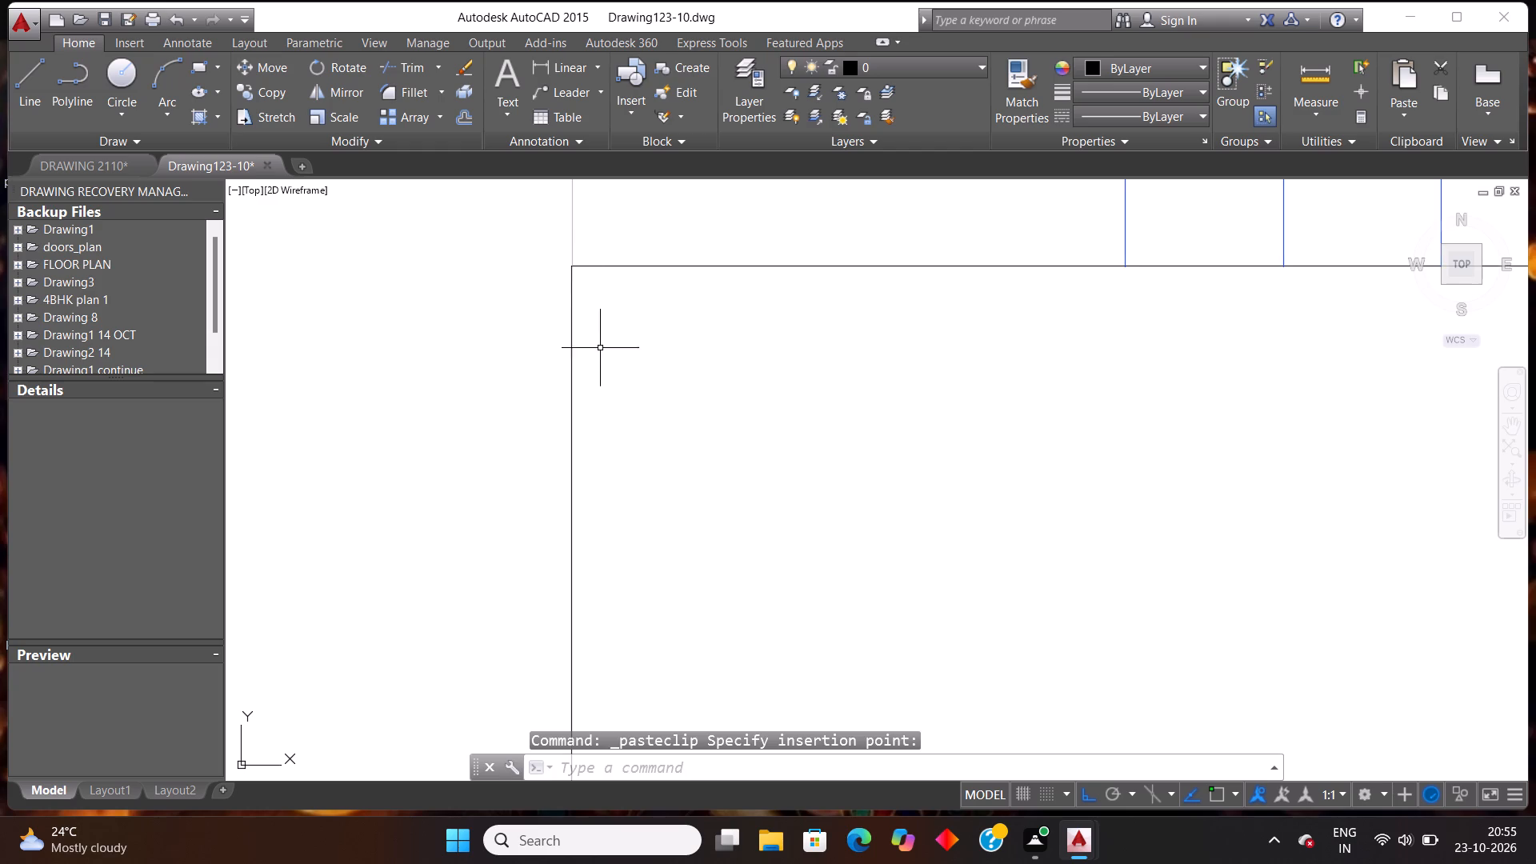
Delete the spare vertical and horizontal windows standing beside the plan.
scroll(609, 358, down, 12)
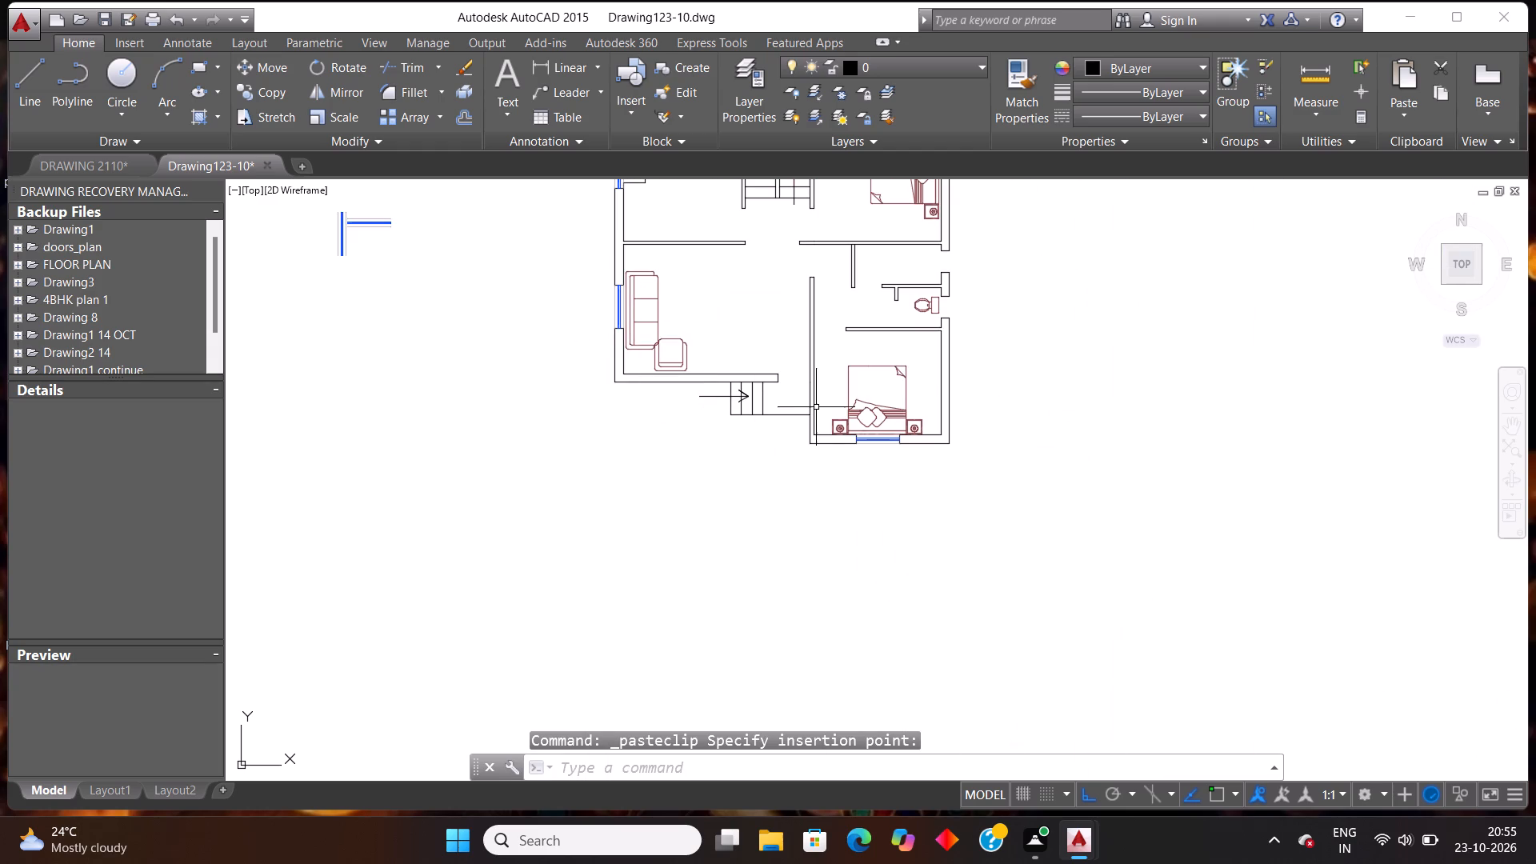
scroll(818, 407, down, 2)
scroll(895, 303, up, 2)
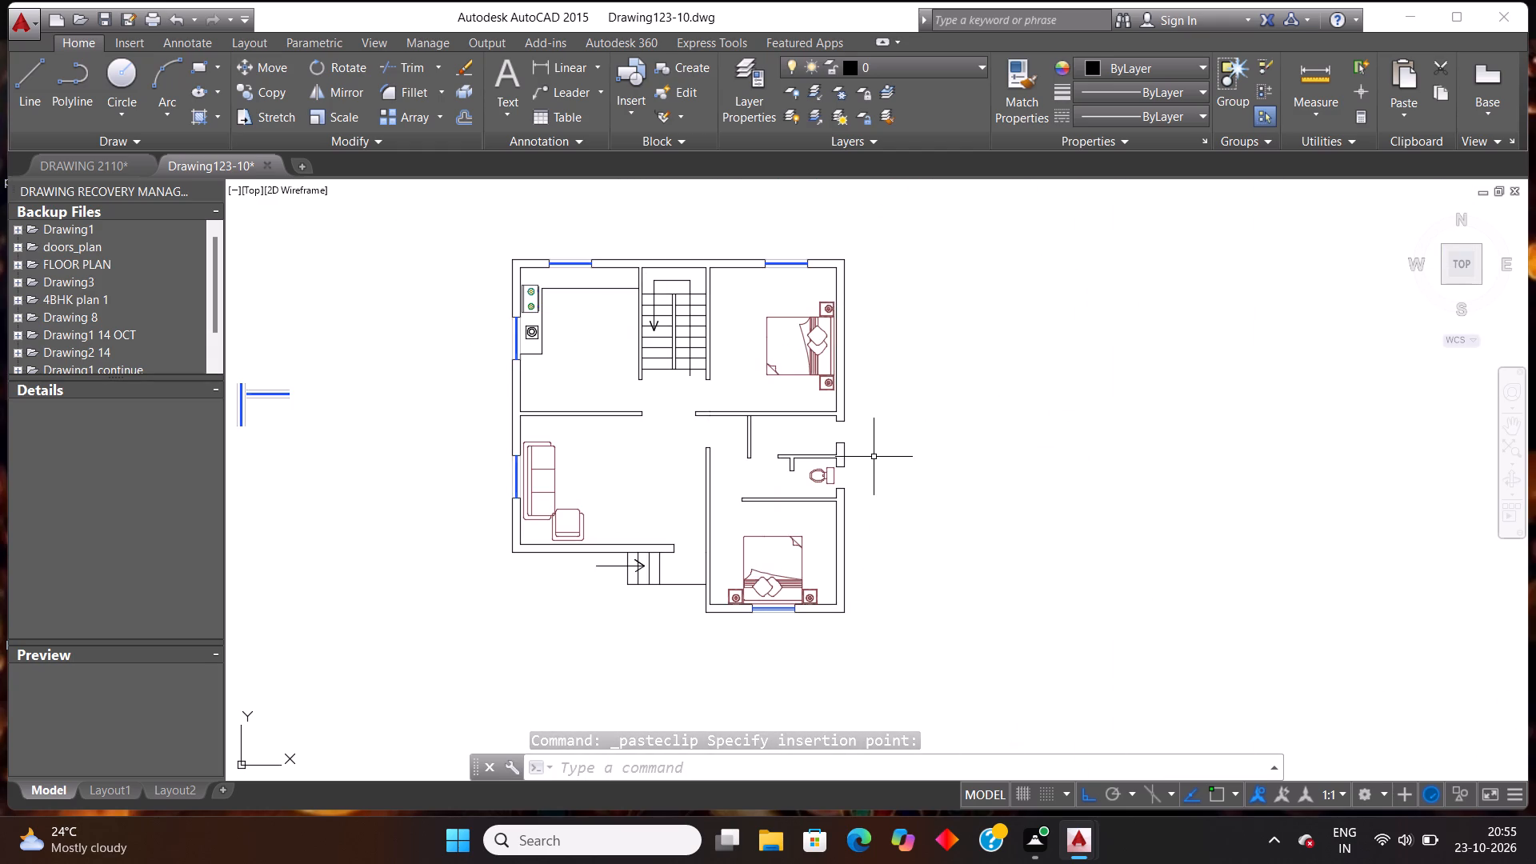
scroll(874, 456, down, 2)
scroll(792, 458, up, 1)
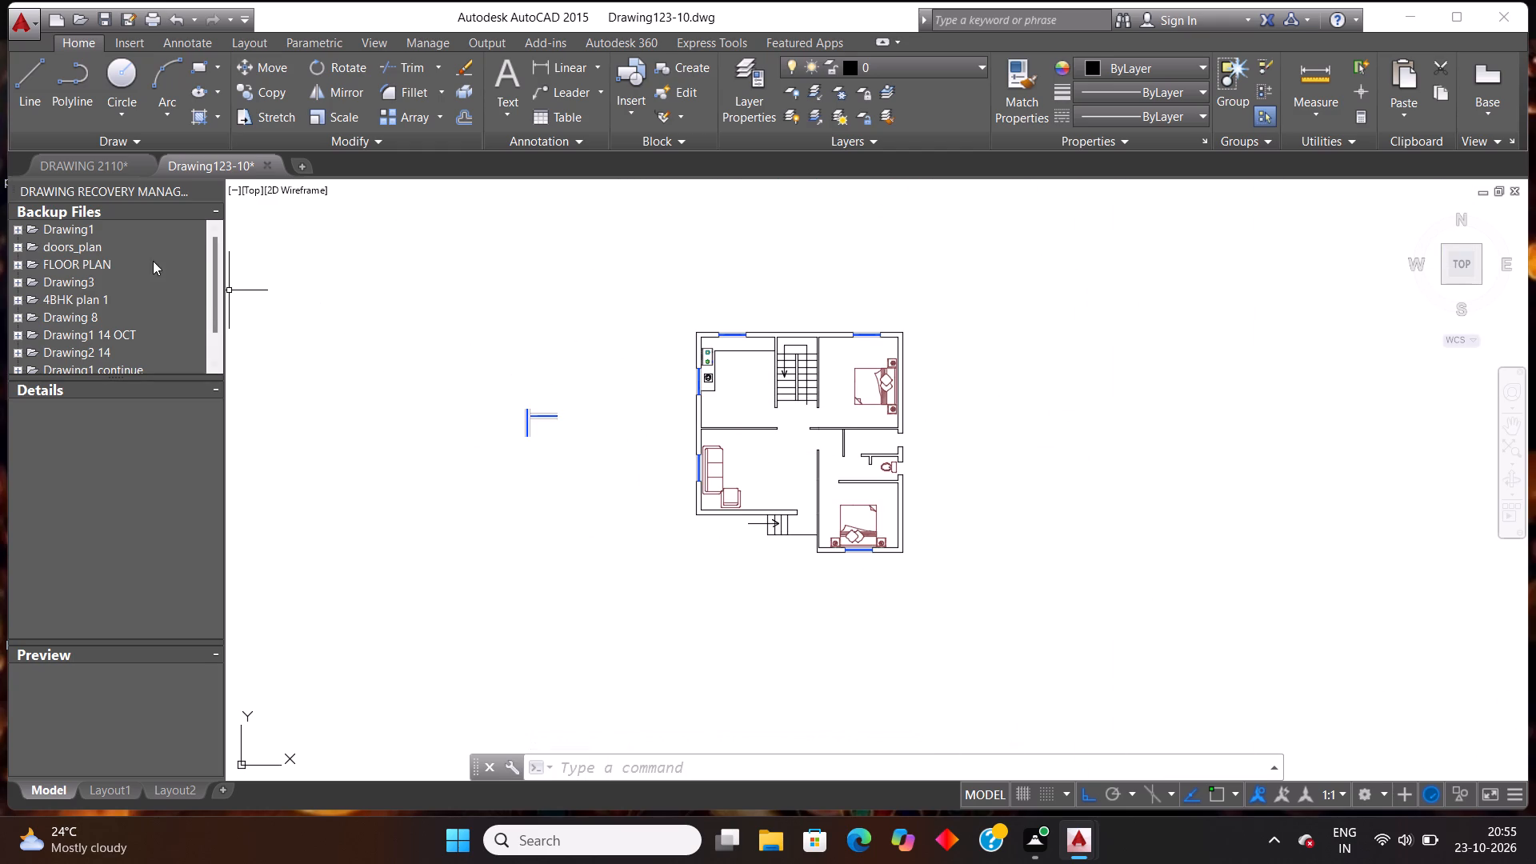
drag(537, 482, 534, 471)
click(437, 342)
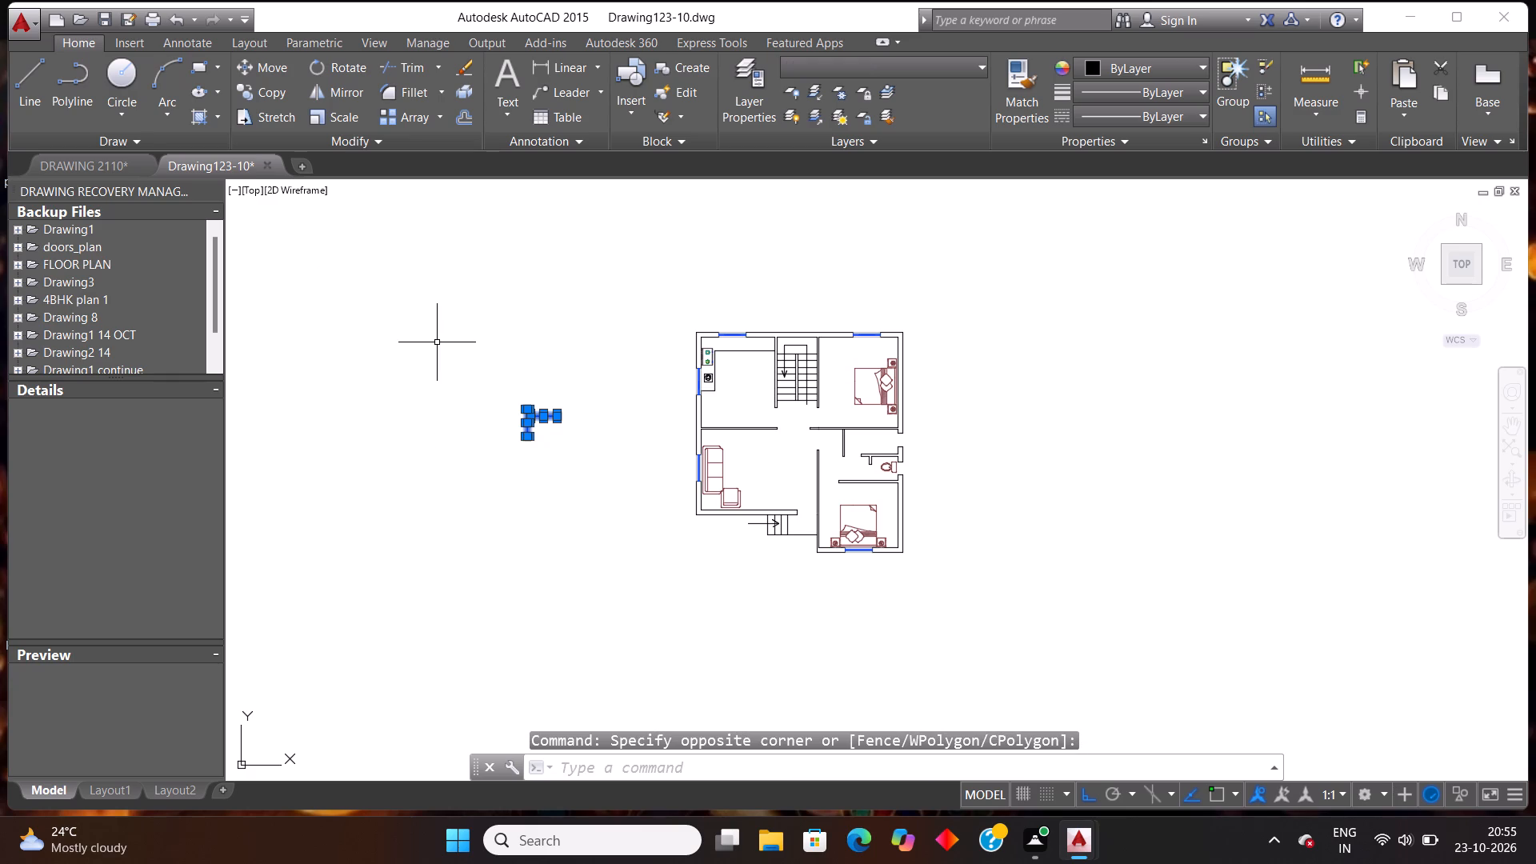
key(Delete)
Switch to DRAWING 2110 and copy the magenta window in the wall beside the dressing unit.
scroll(483, 373, down, 1)
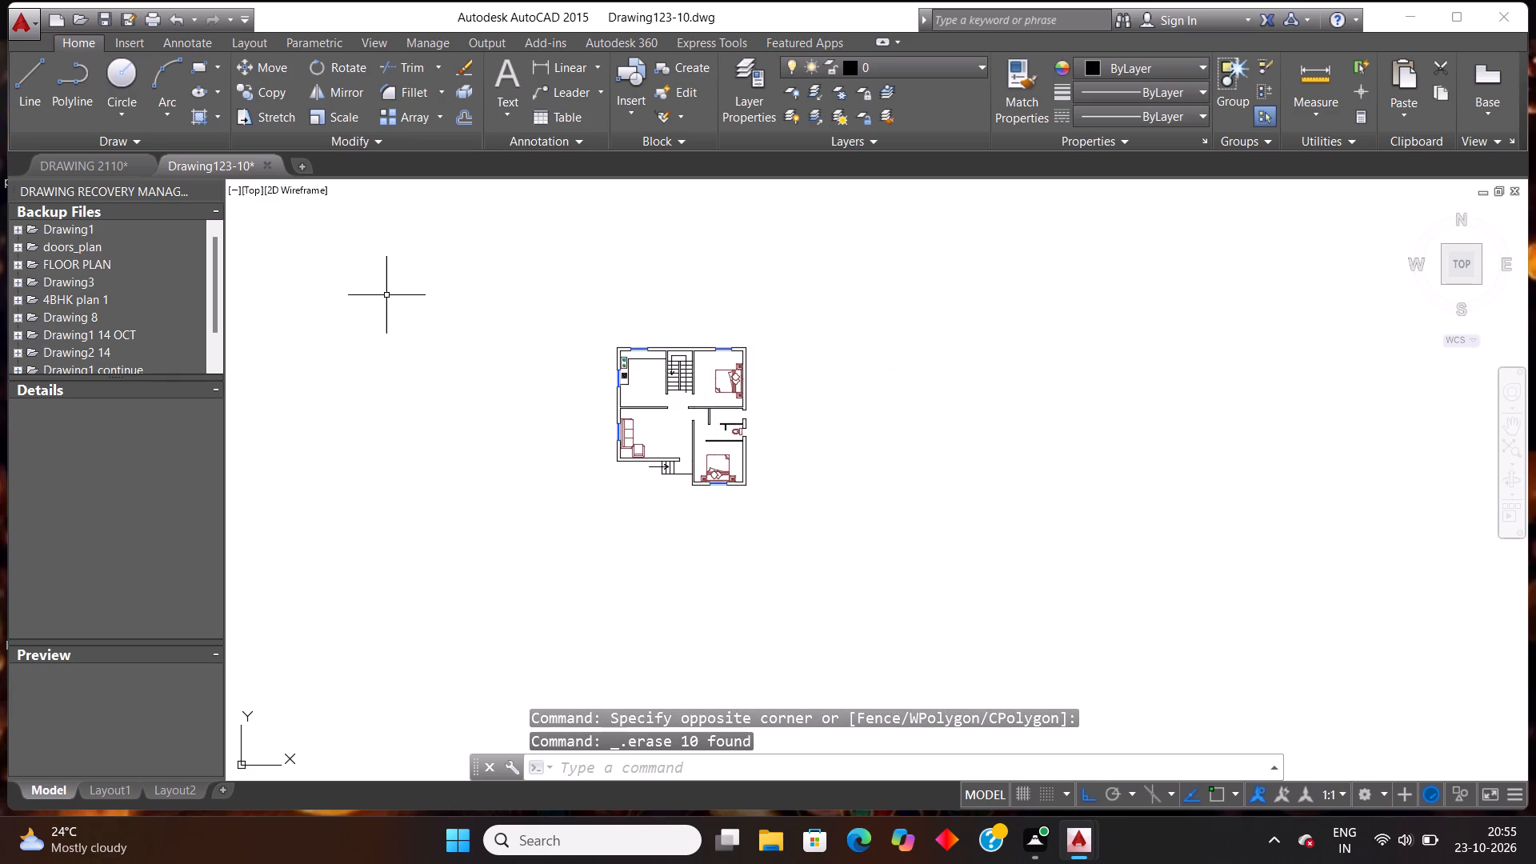
click(85, 165)
scroll(782, 410, down, 3)
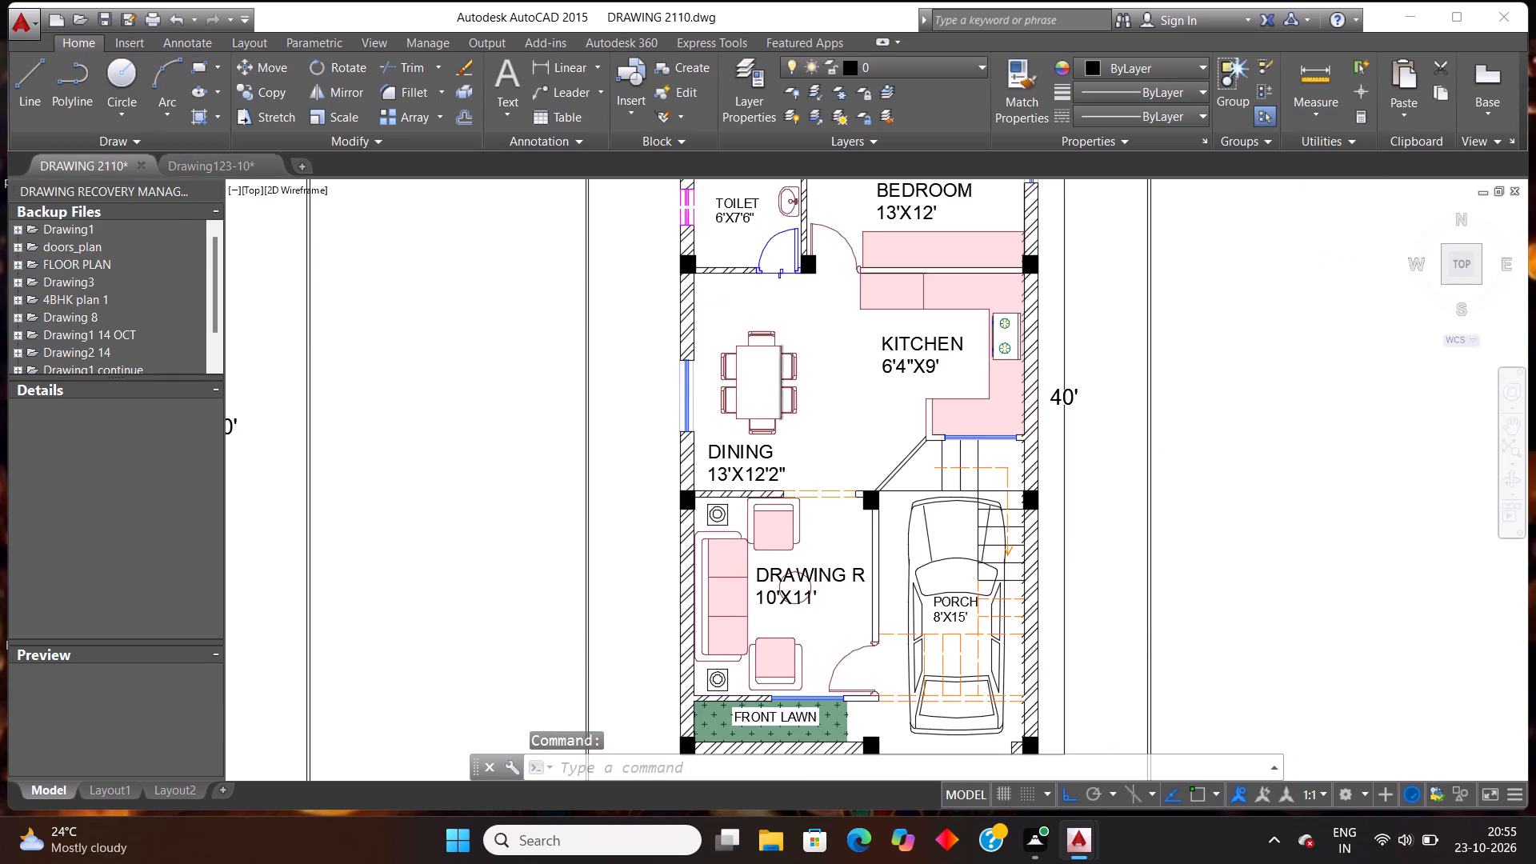
scroll(781, 412, down, 1)
scroll(763, 270, up, 4)
scroll(714, 366, up, 2)
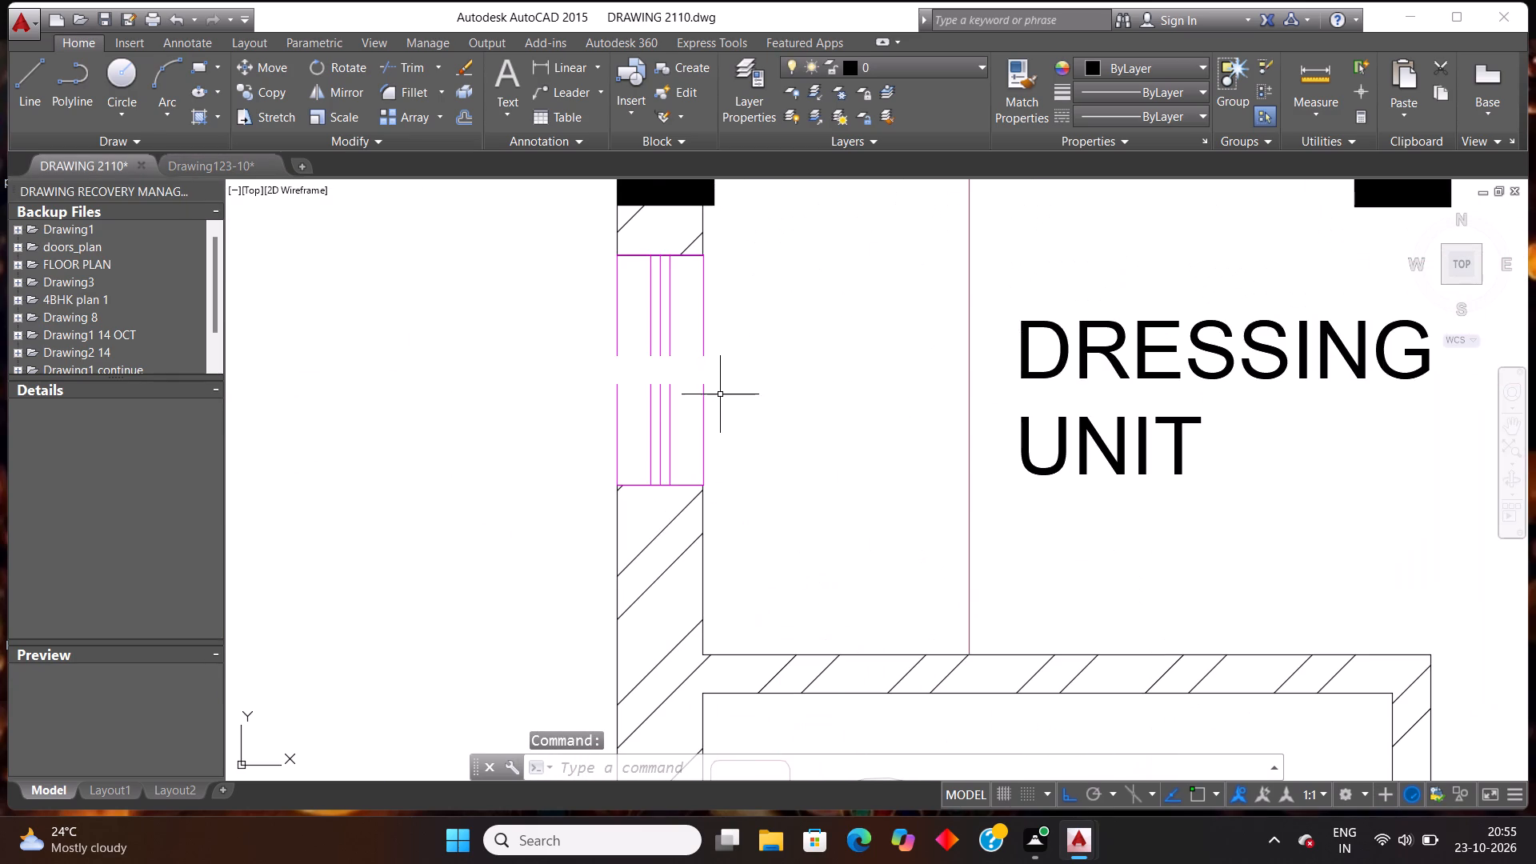
click(721, 394)
click(555, 382)
key(ctrl+c)
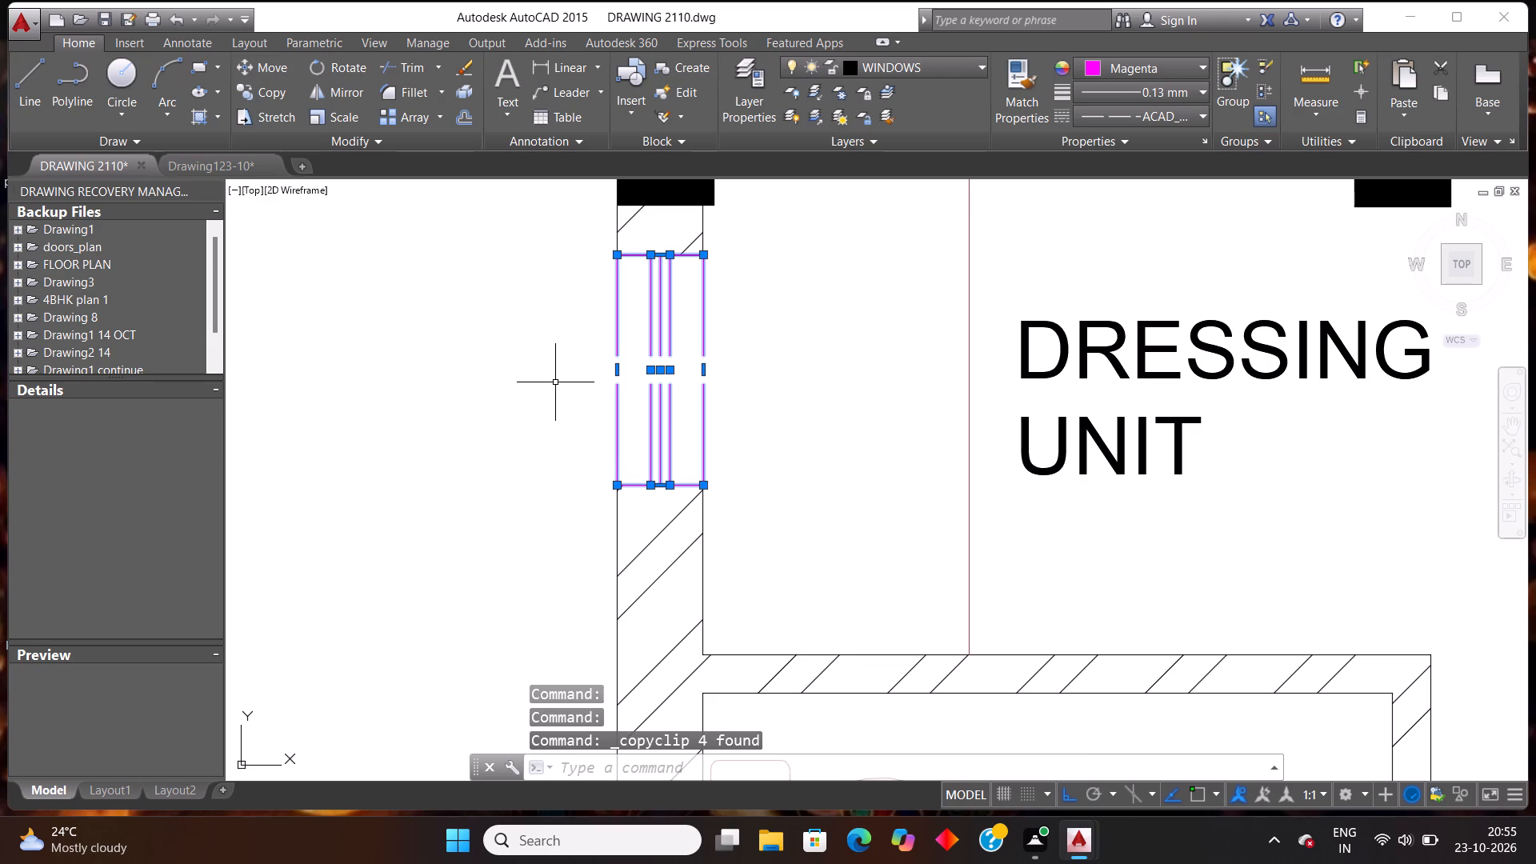
Paste the magenta window into Drawing123-10 at the lower-left corner of the right-wall opening in the small room above the toilet.
click(218, 169)
key(ctrl+v)
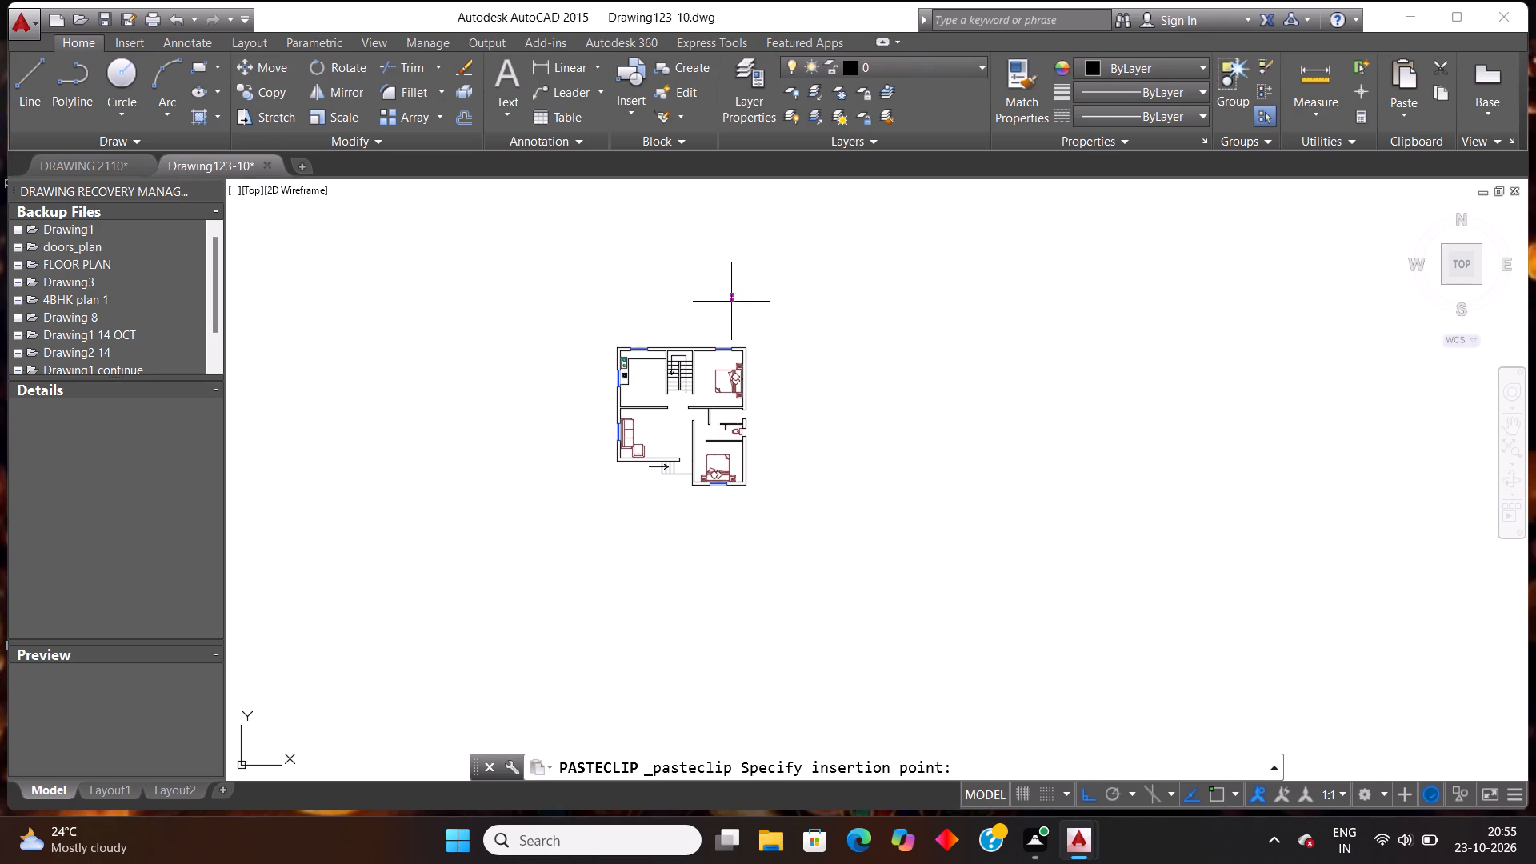
scroll(757, 392, up, 4)
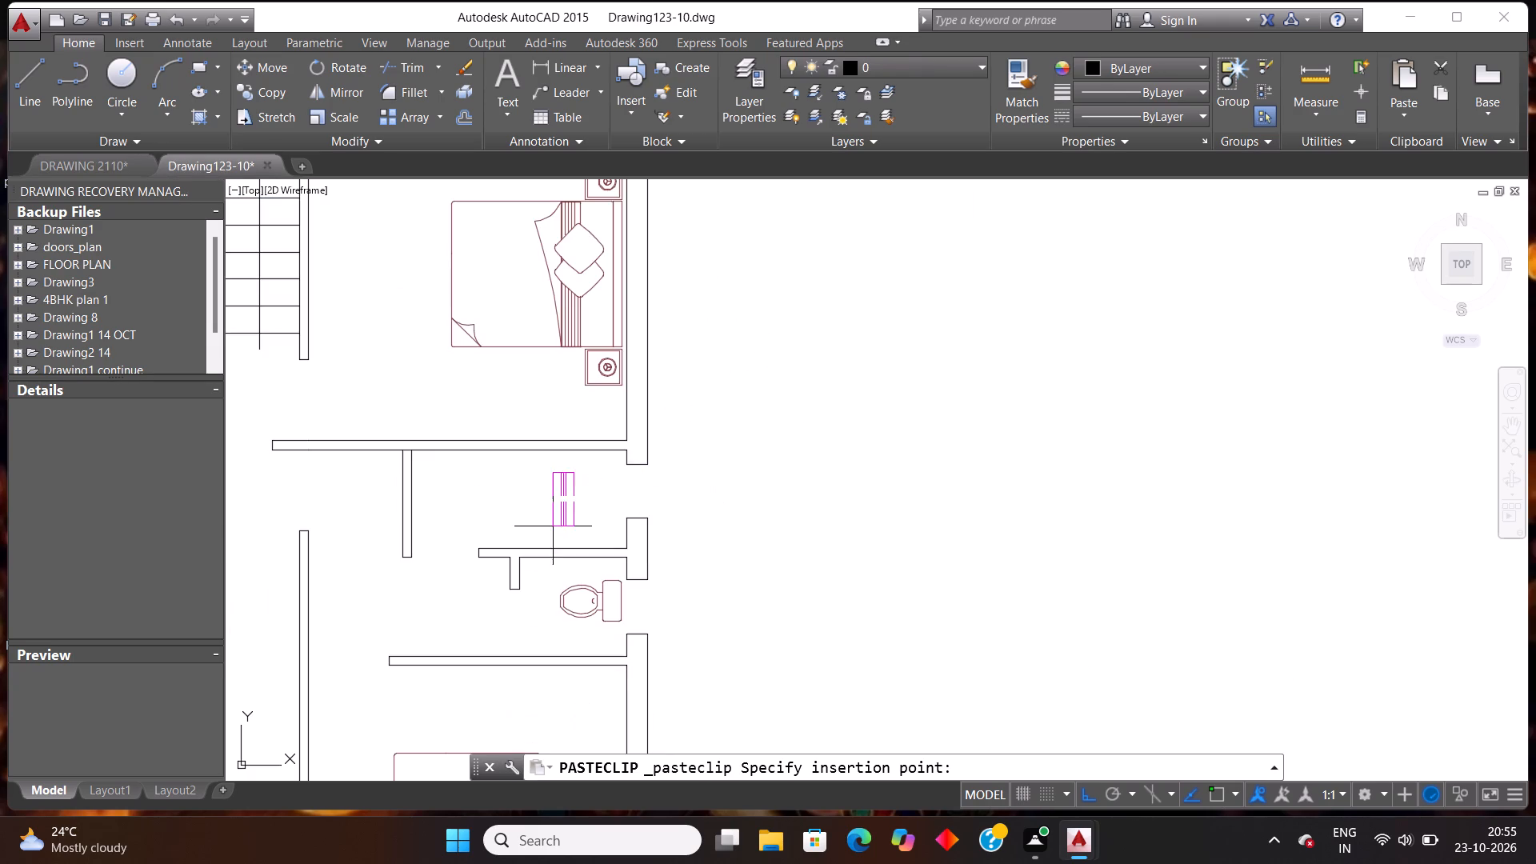
scroll(567, 523, up, 3)
scroll(710, 517, up, 3)
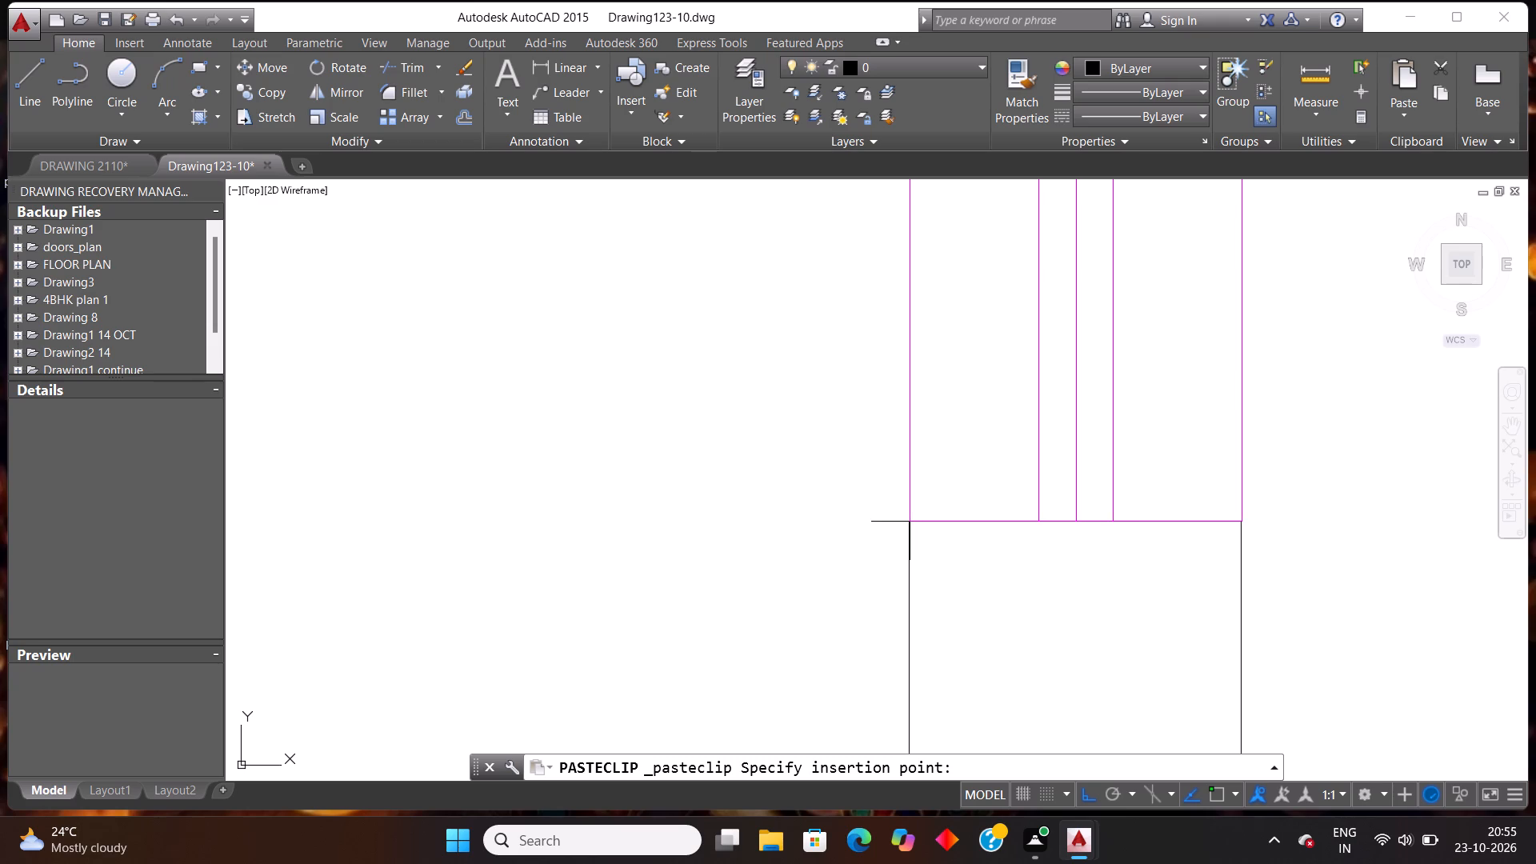
click(910, 522)
Paste another magenta window into the toilet's right-wall opening, inserting it exactly at the opening's lower-left corner.
scroll(967, 494, down, 5)
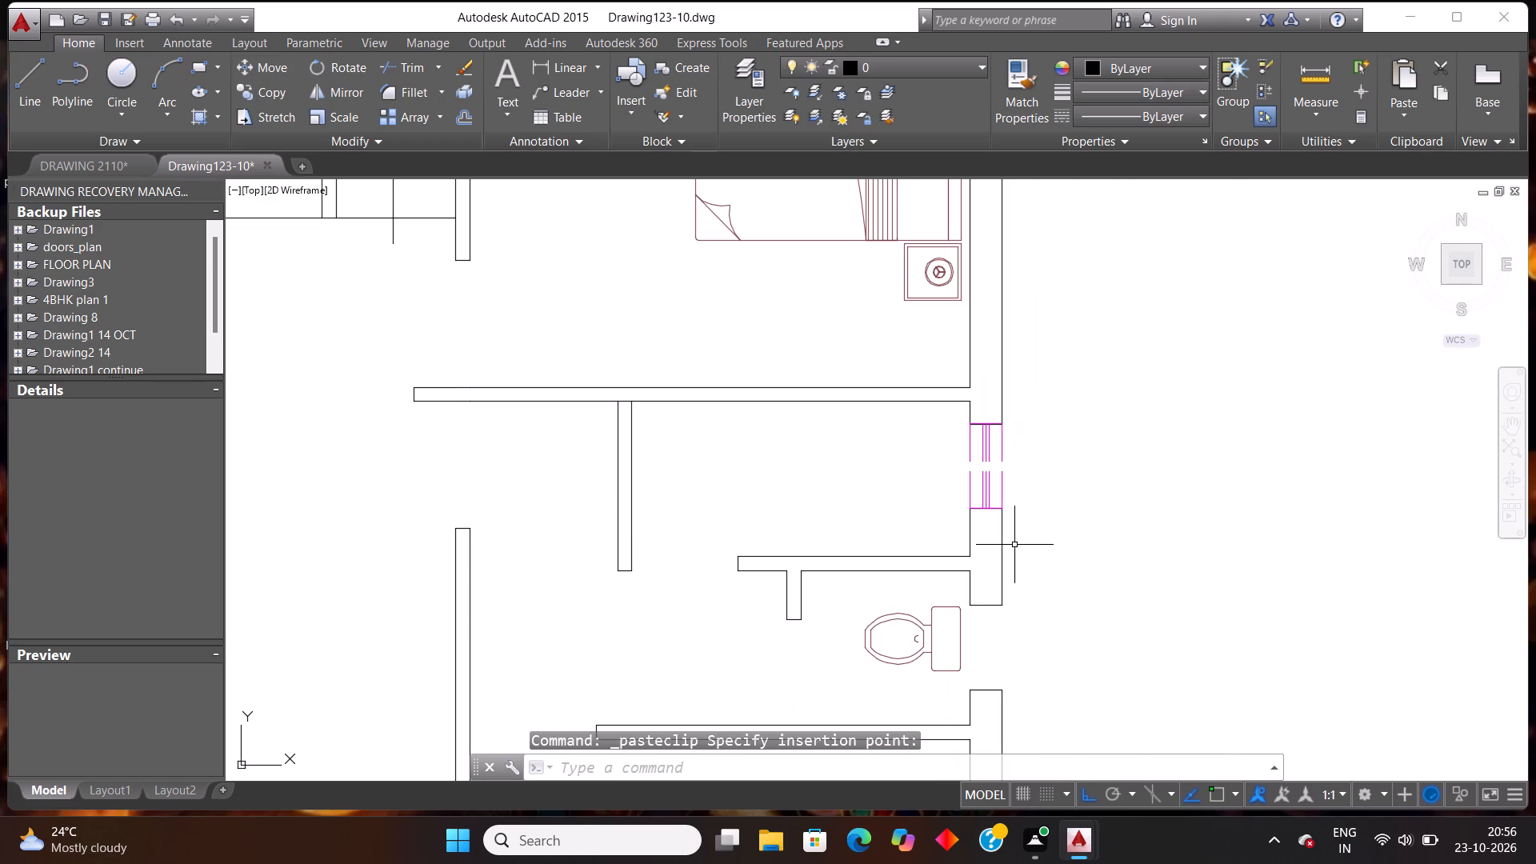
key(ctrl+v)
scroll(1009, 769, up, 2)
scroll(967, 708, up, 4)
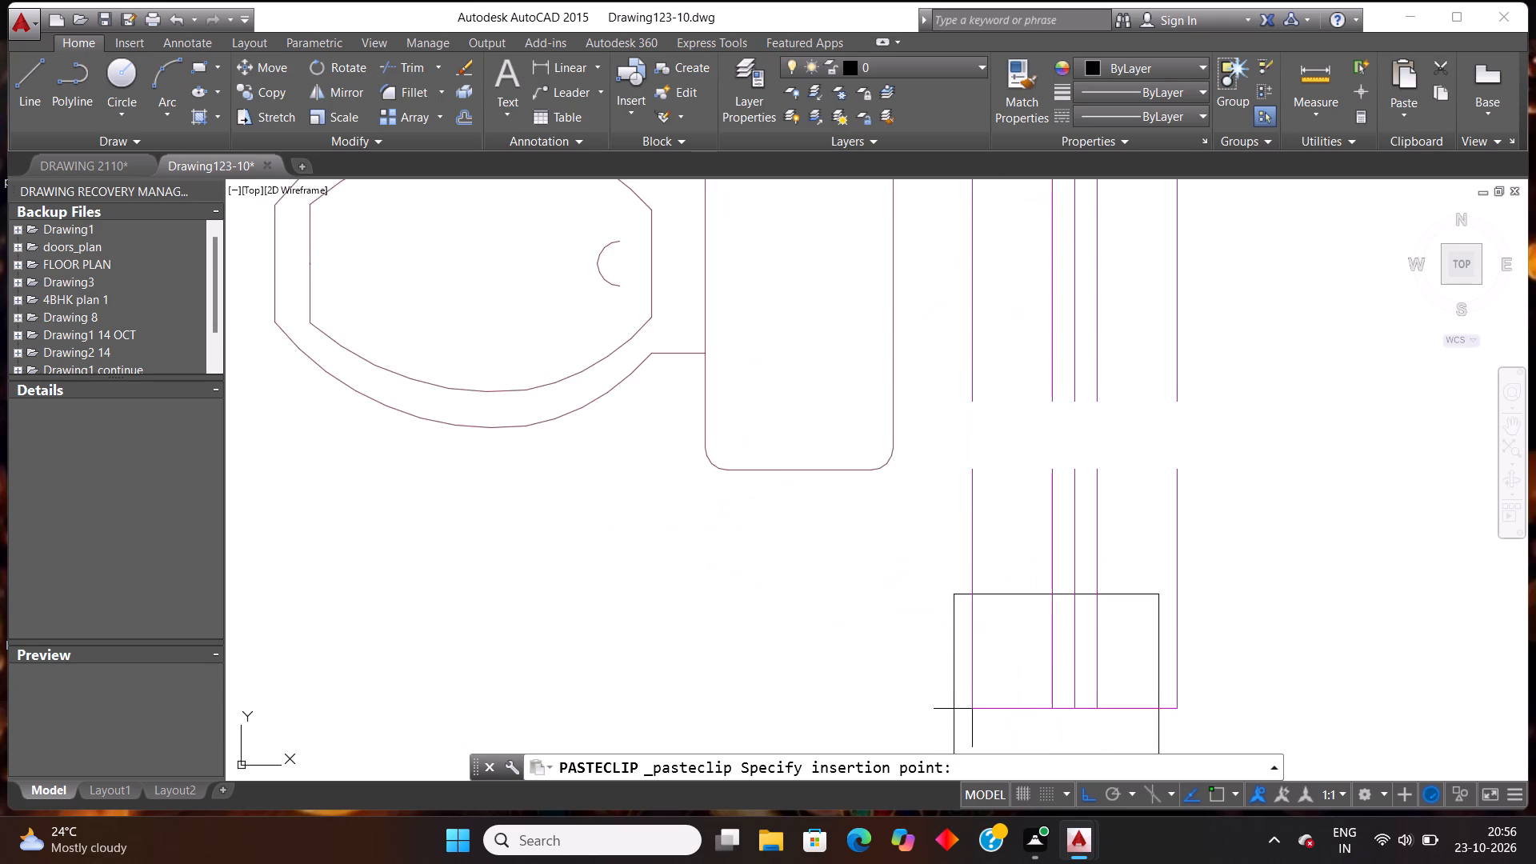
scroll(972, 710, up, 2)
scroll(942, 454, up, 3)
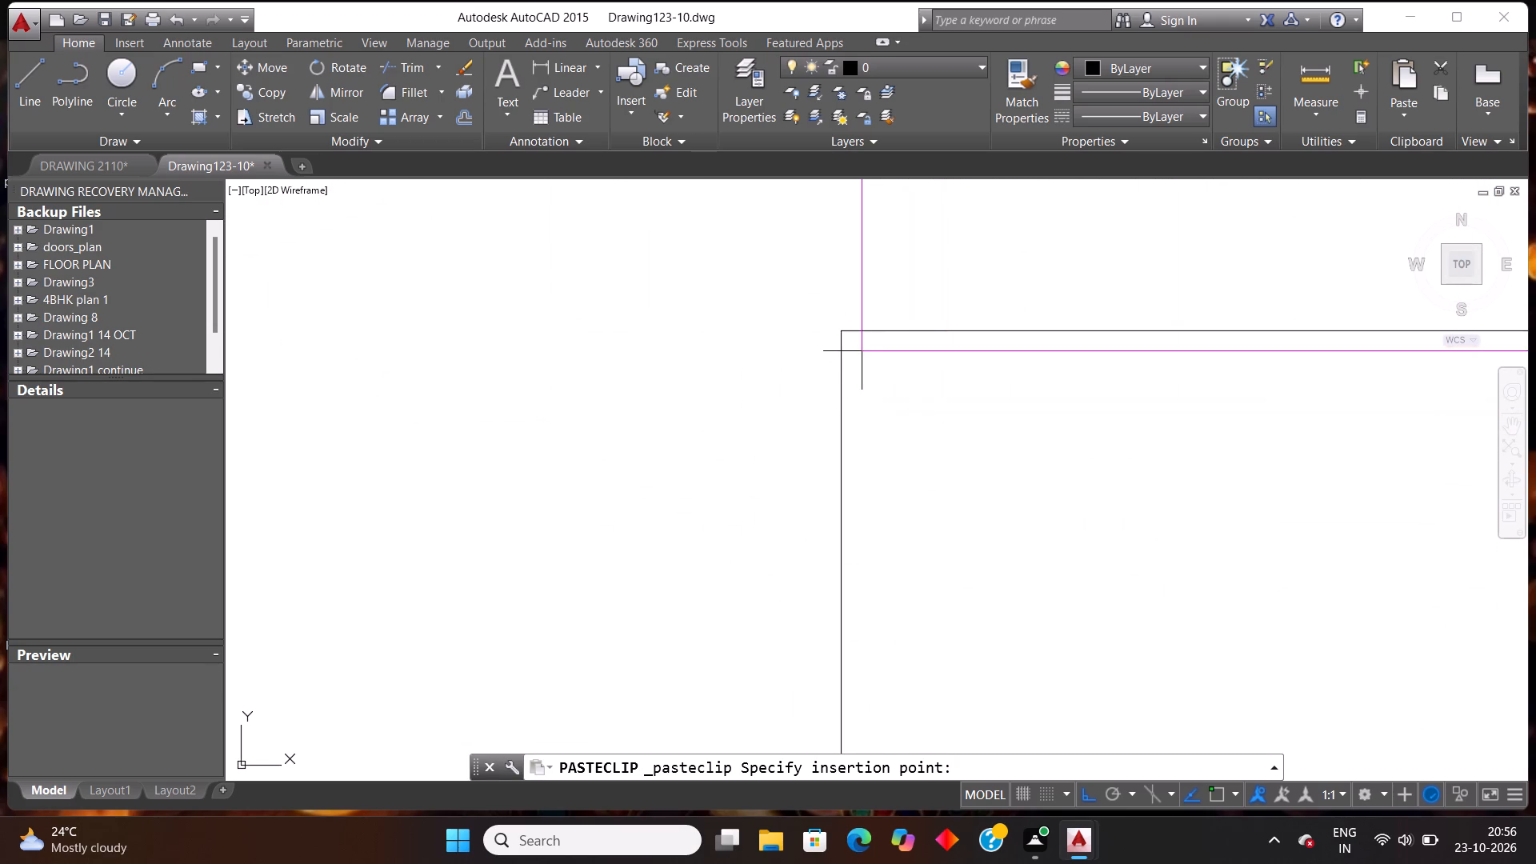
scroll(878, 277, up, 2)
scroll(826, 354, up, 3)
scroll(596, 613, up, 3)
scroll(740, 510, up, 2)
scroll(615, 471, up, 2)
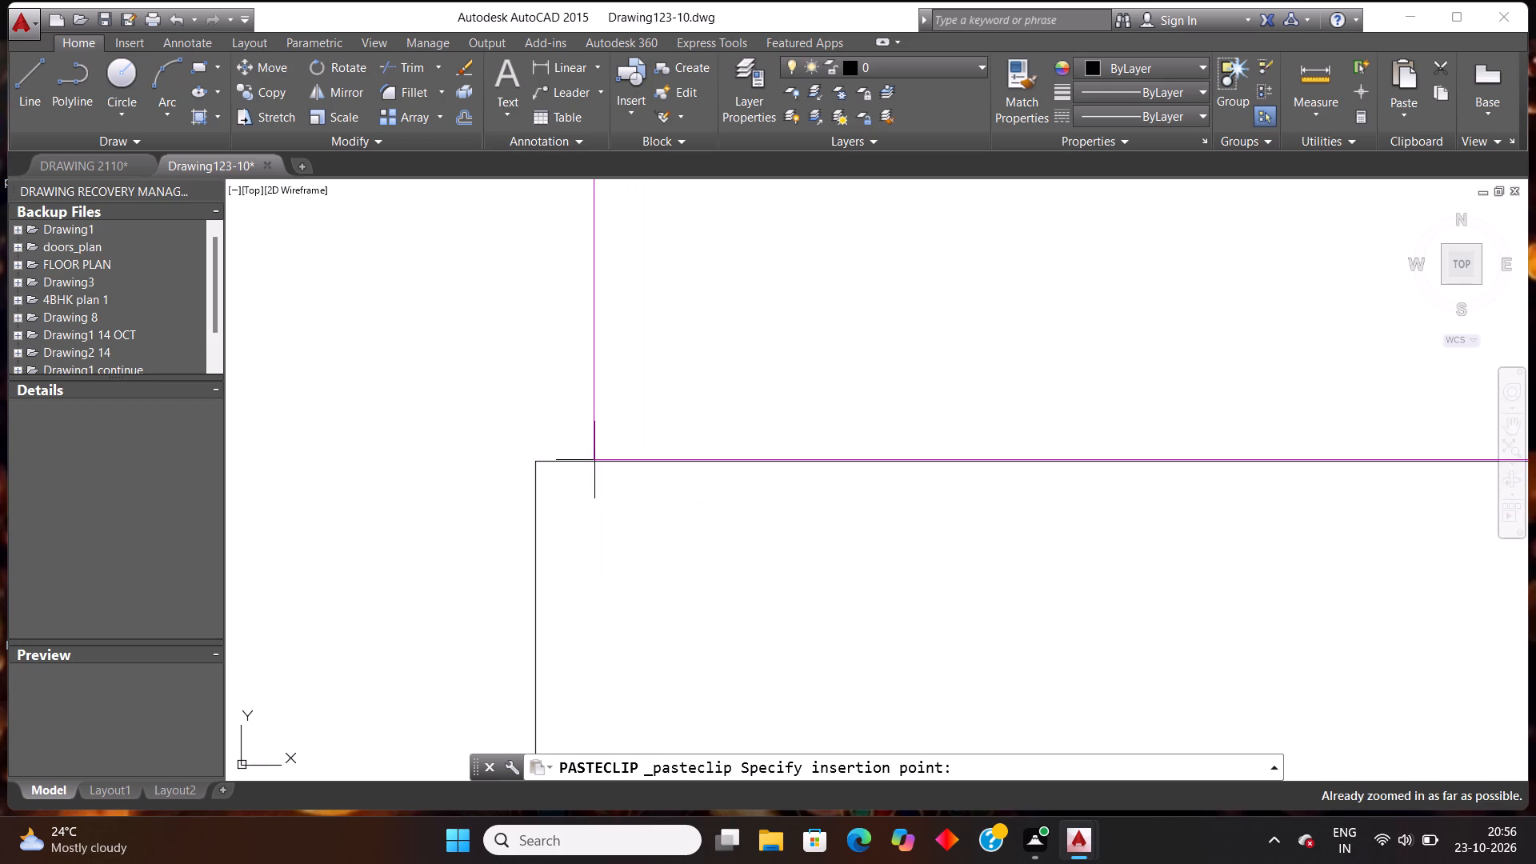
scroll(554, 458, up, 3)
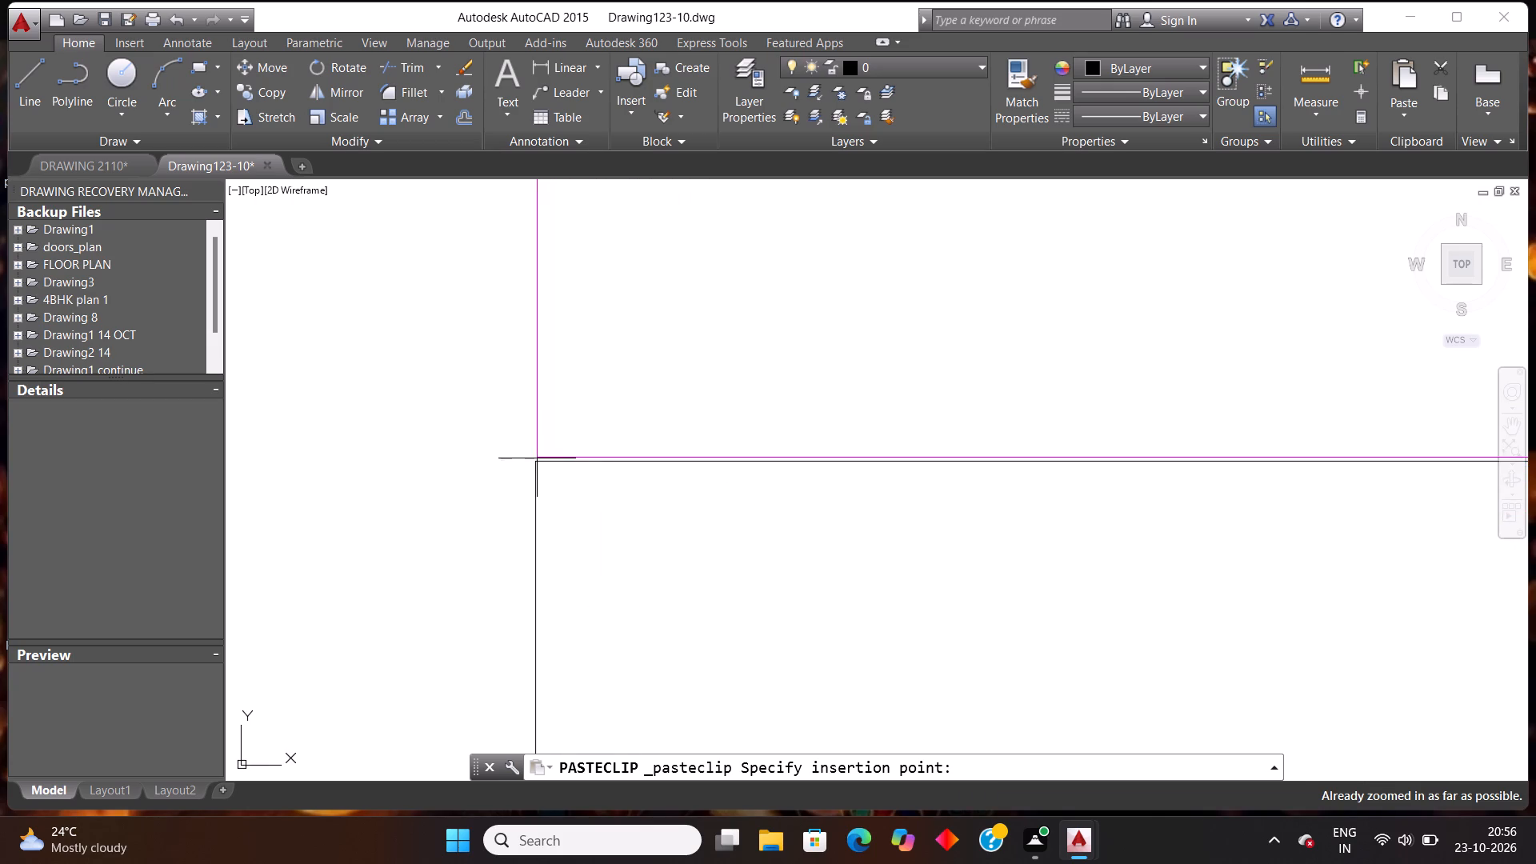
click(535, 462)
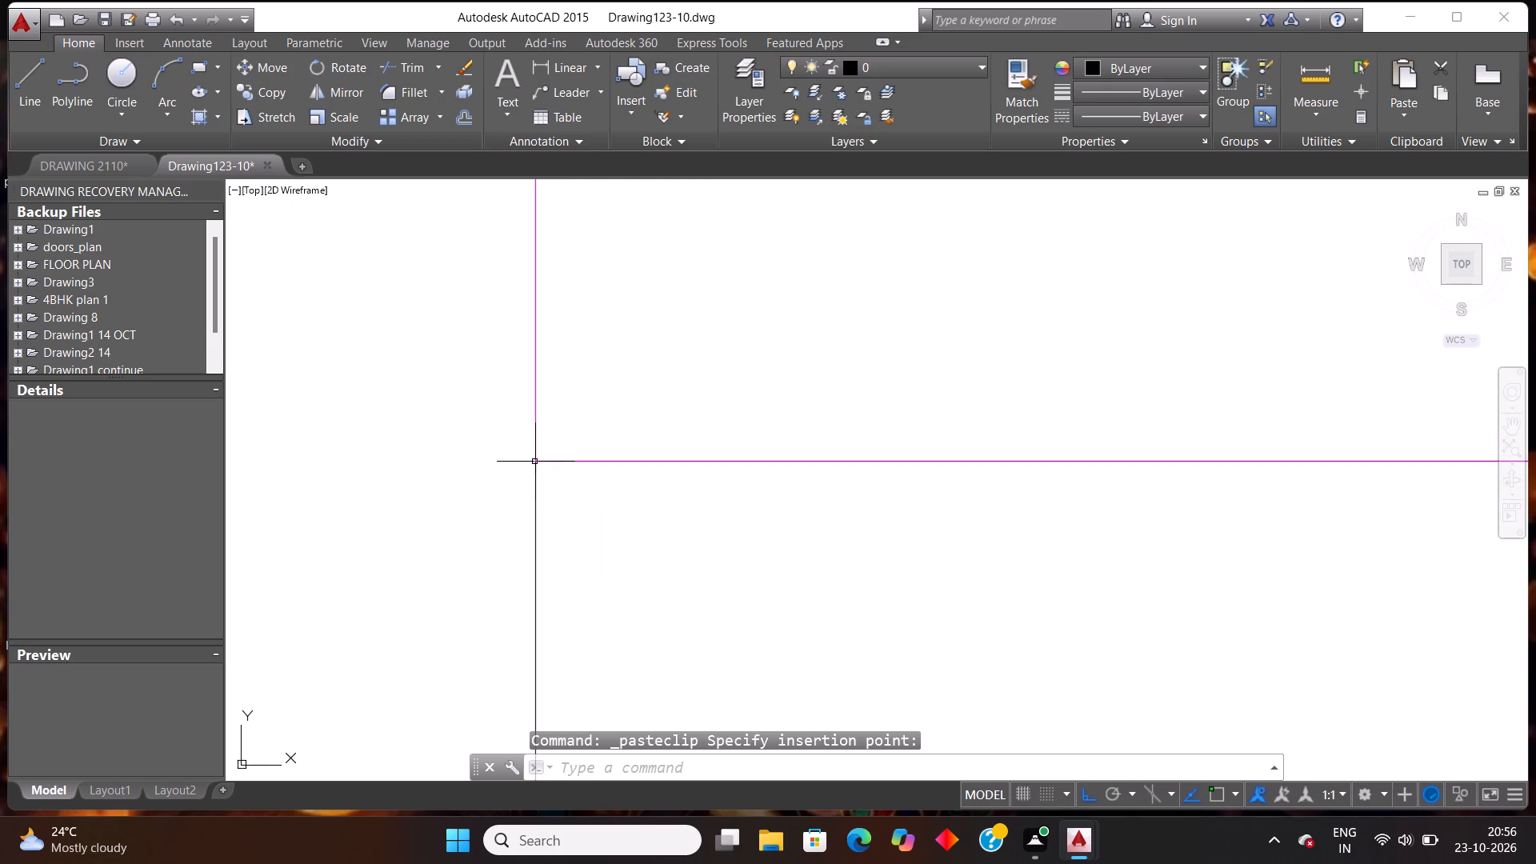
scroll(638, 397, down, 4)
scroll(638, 397, down, 20)
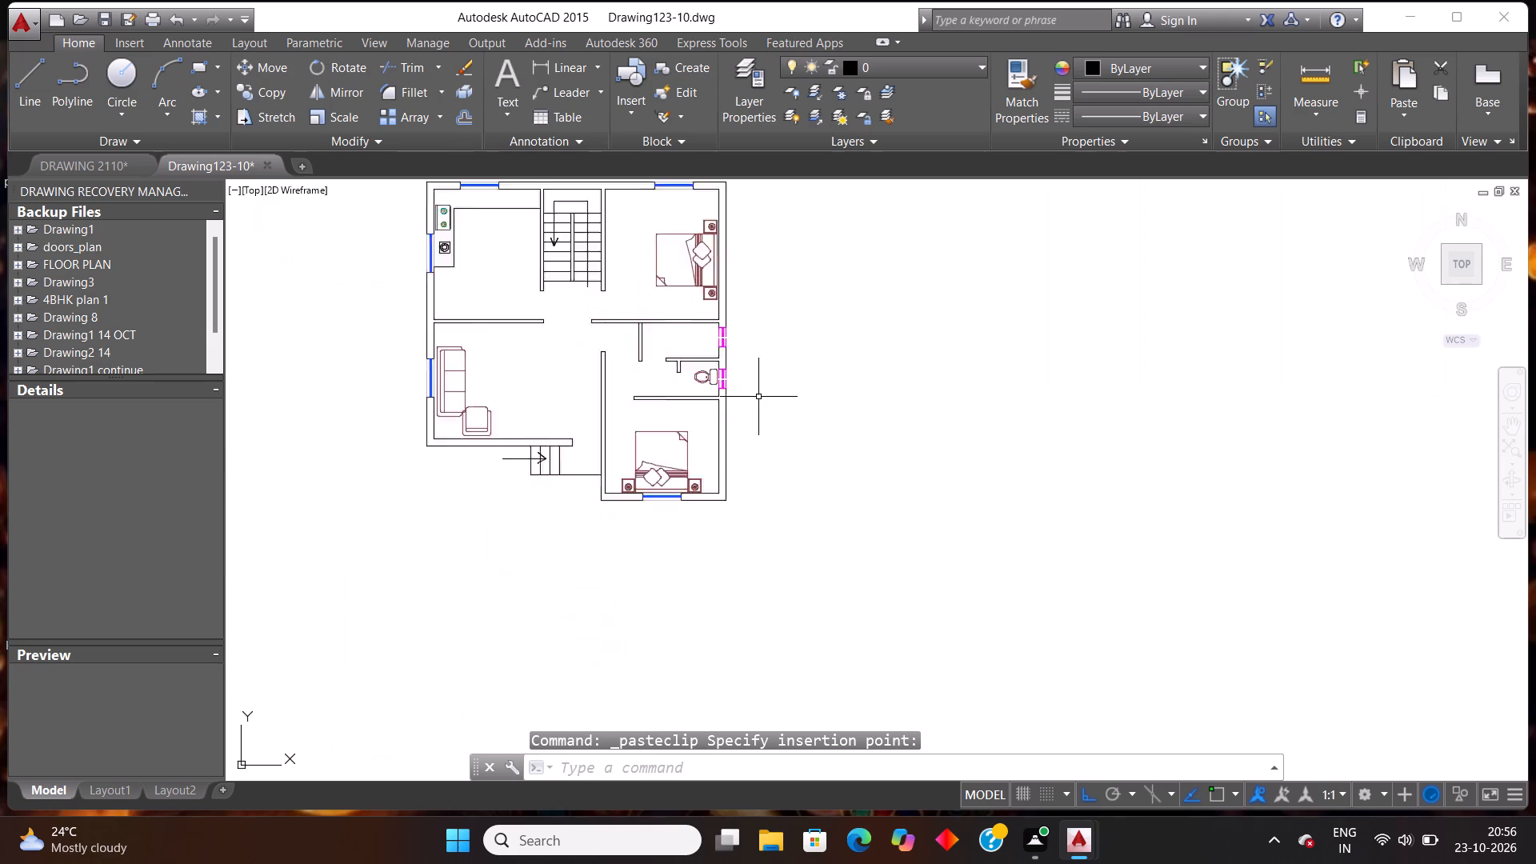
scroll(761, 398, down, 1)
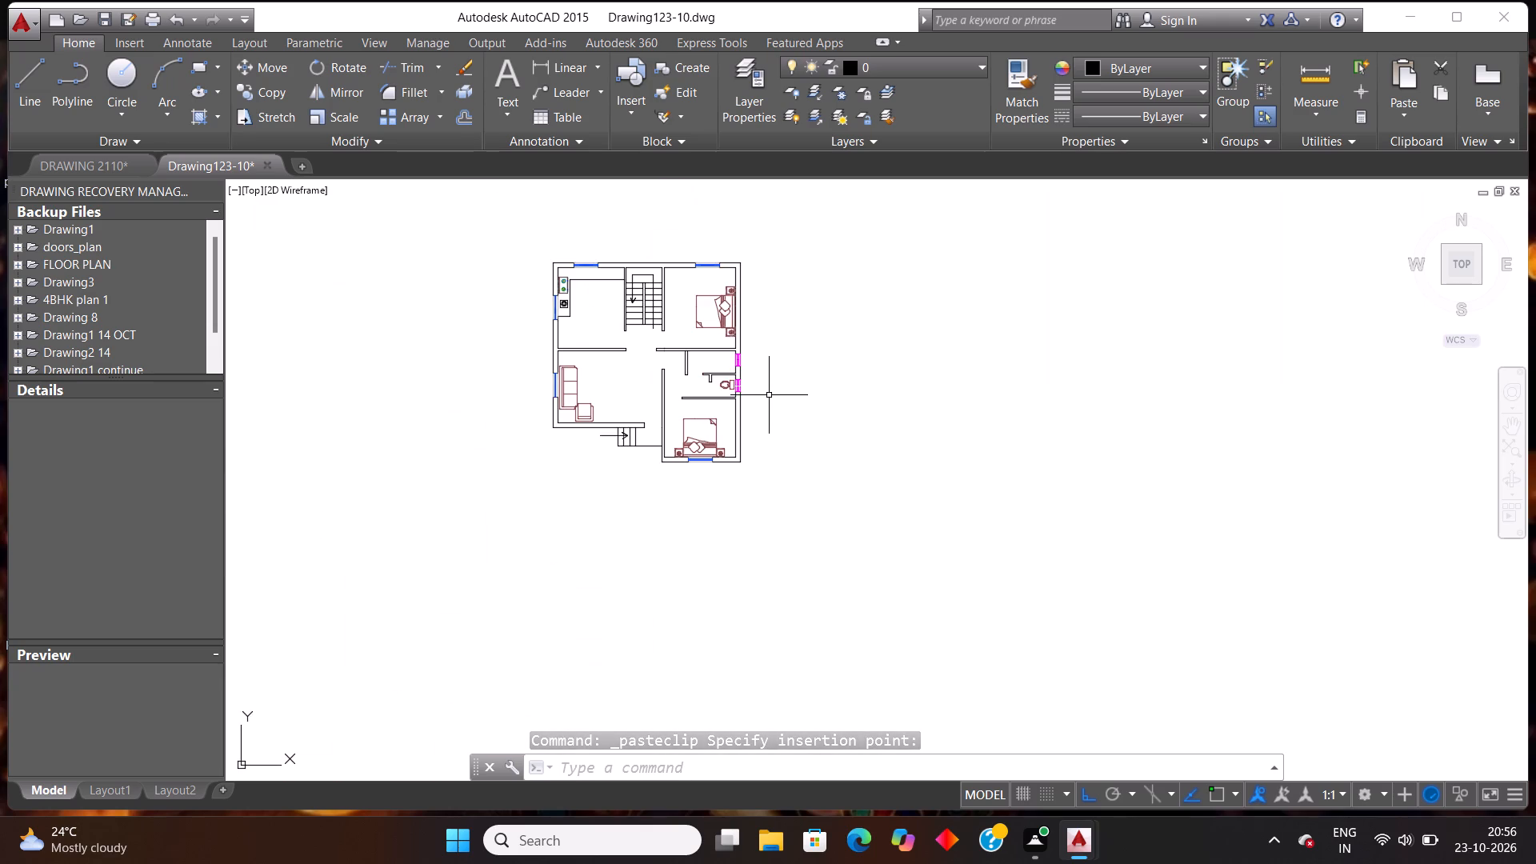
key(Escape)
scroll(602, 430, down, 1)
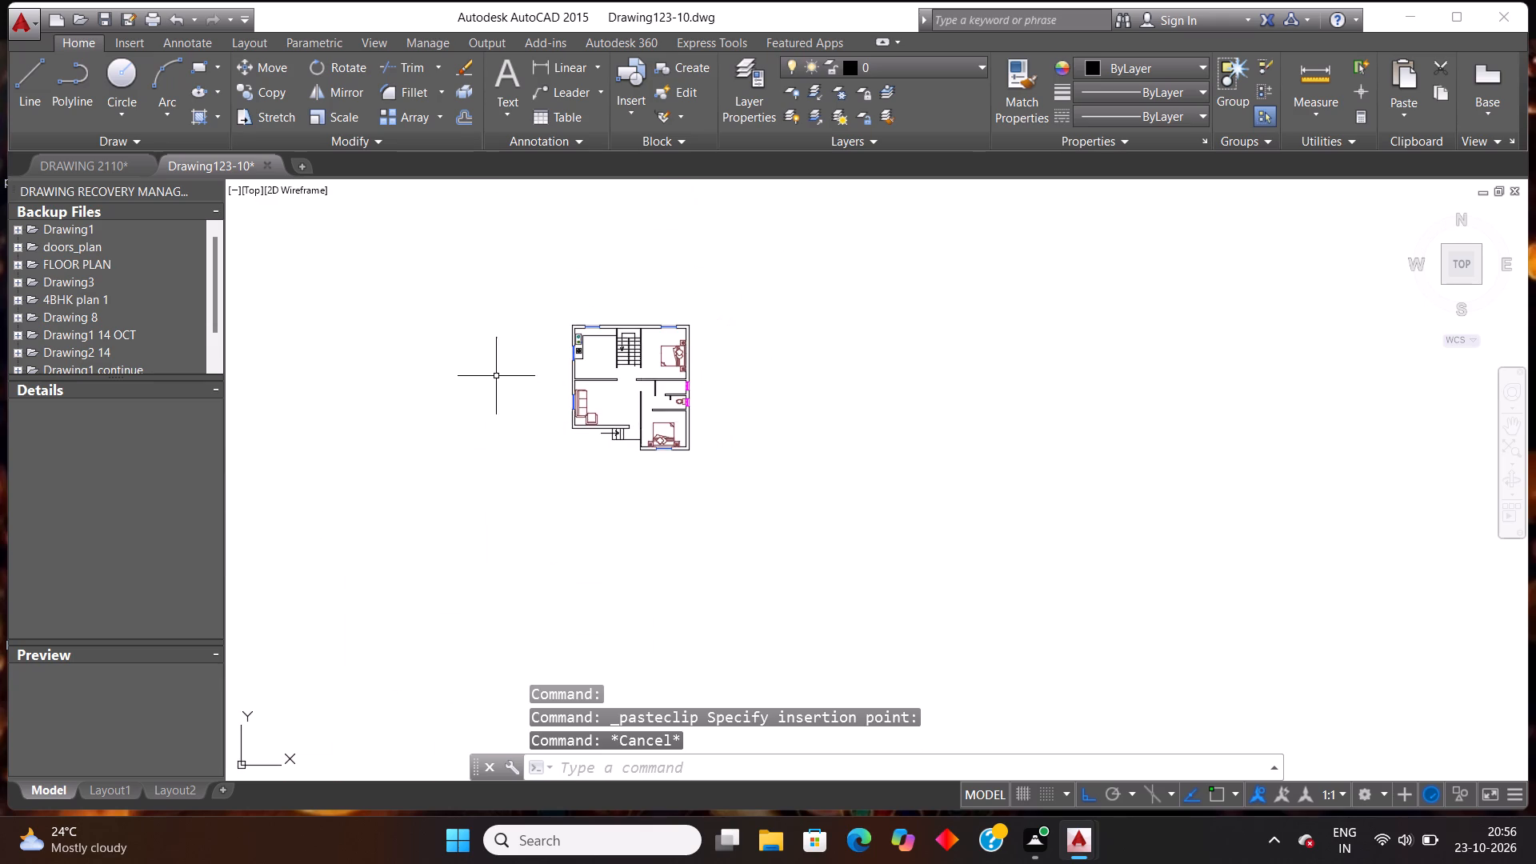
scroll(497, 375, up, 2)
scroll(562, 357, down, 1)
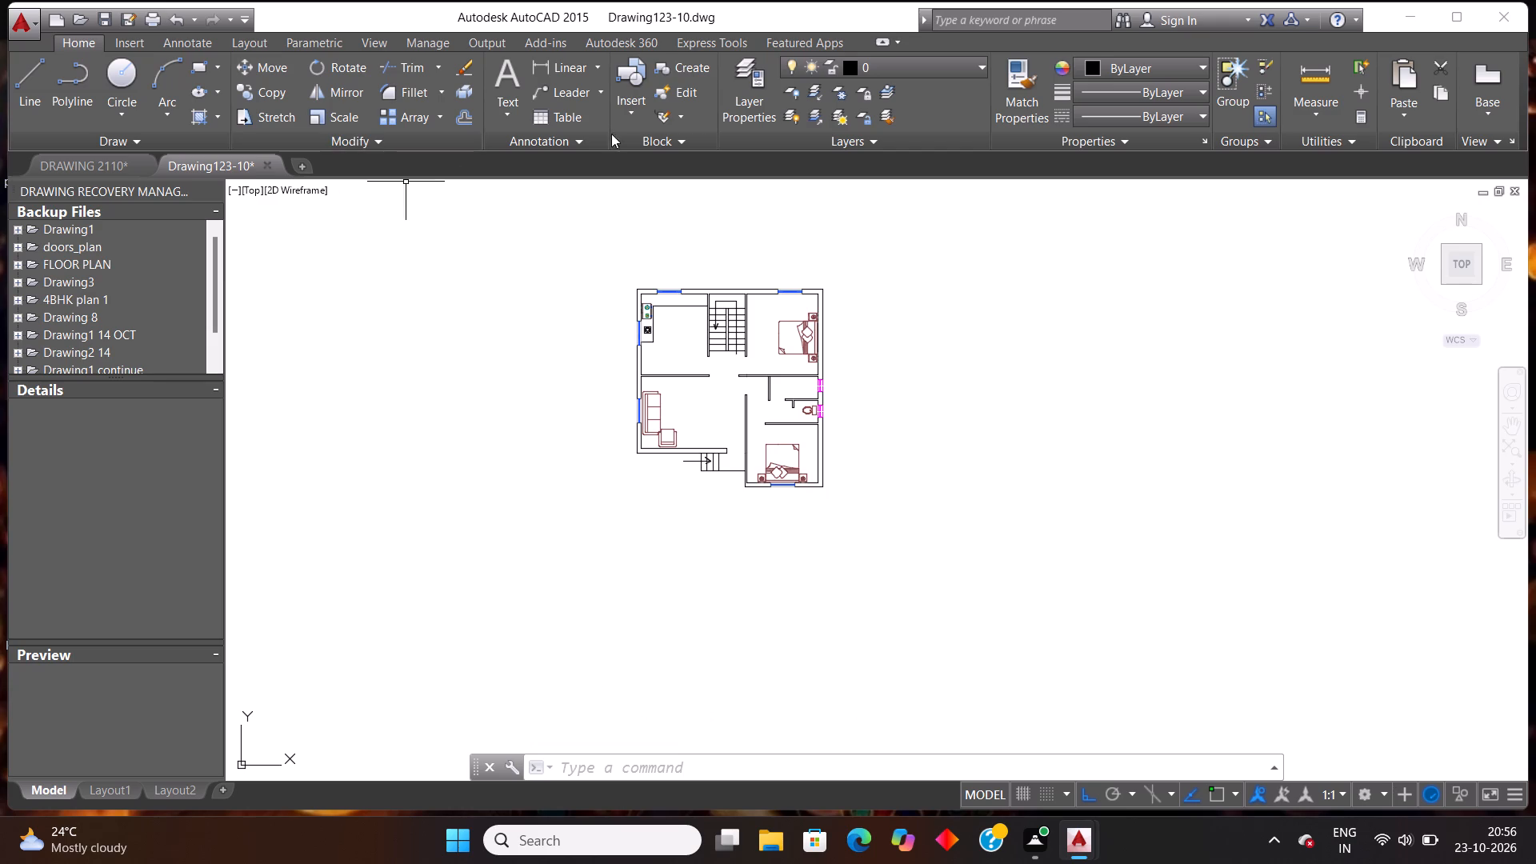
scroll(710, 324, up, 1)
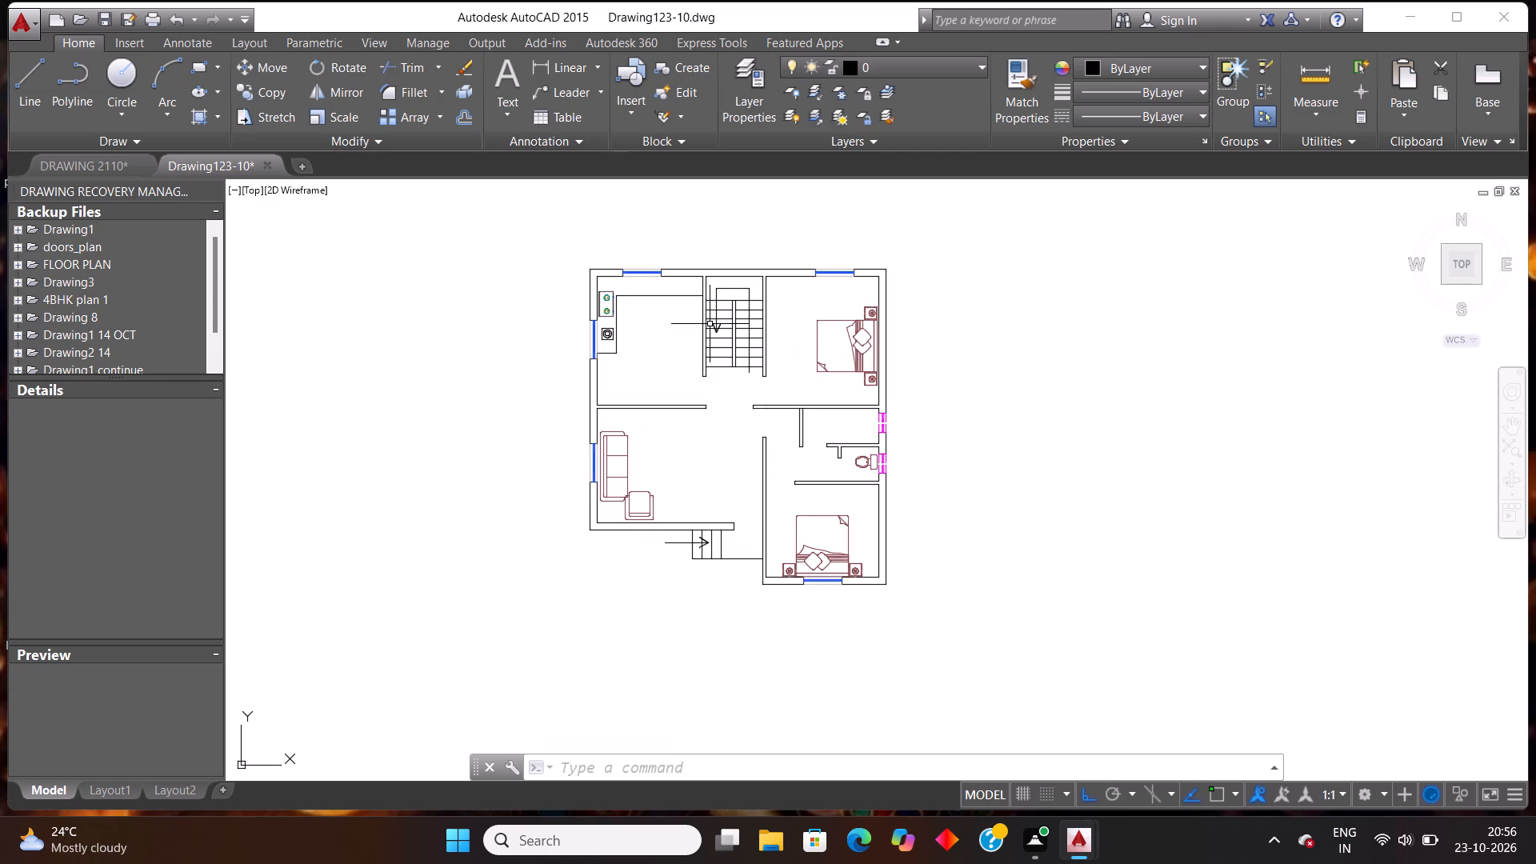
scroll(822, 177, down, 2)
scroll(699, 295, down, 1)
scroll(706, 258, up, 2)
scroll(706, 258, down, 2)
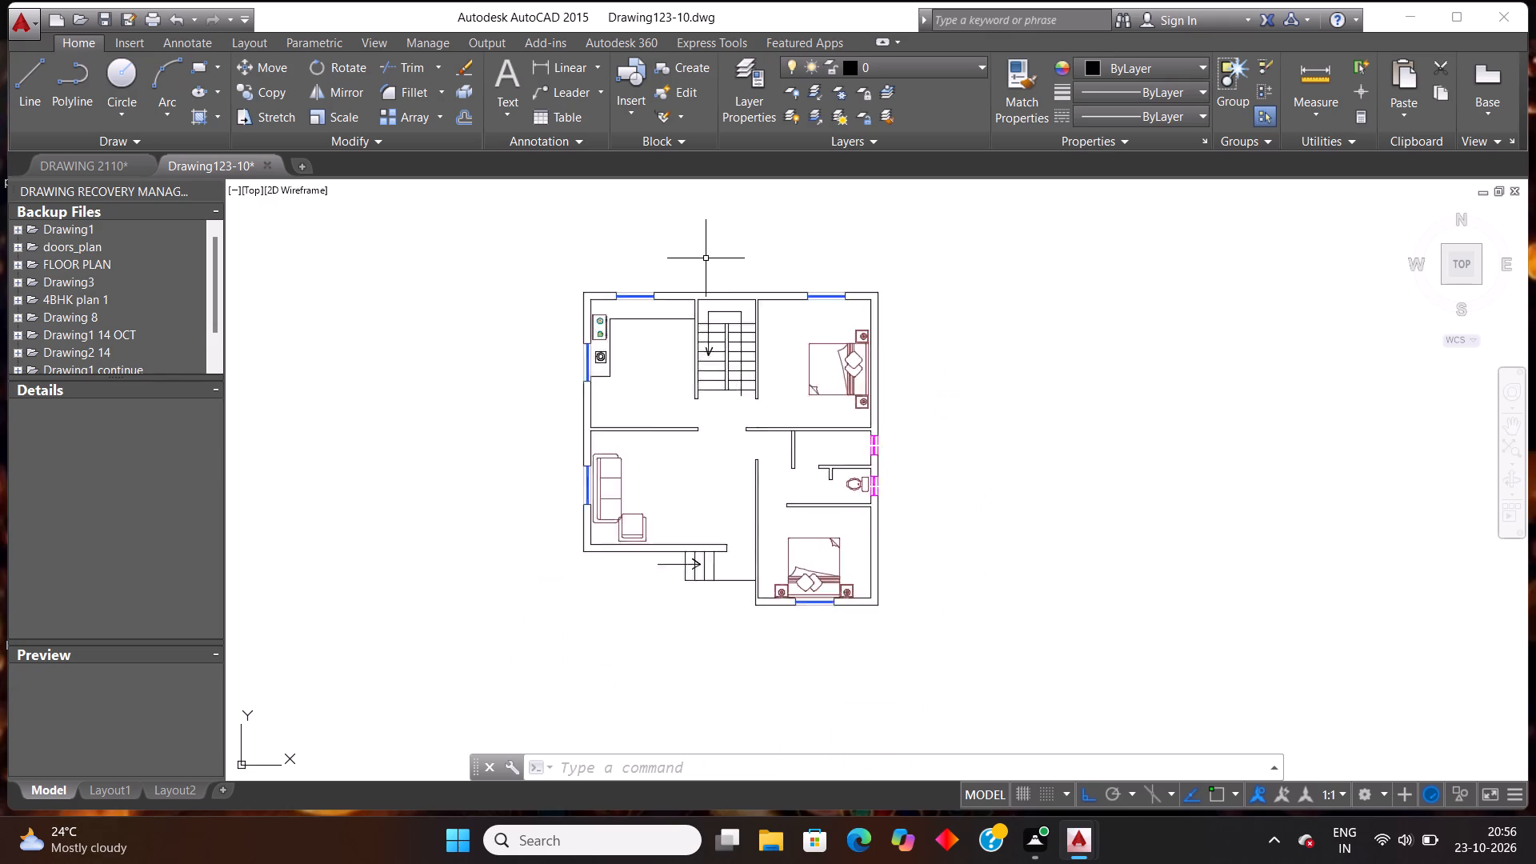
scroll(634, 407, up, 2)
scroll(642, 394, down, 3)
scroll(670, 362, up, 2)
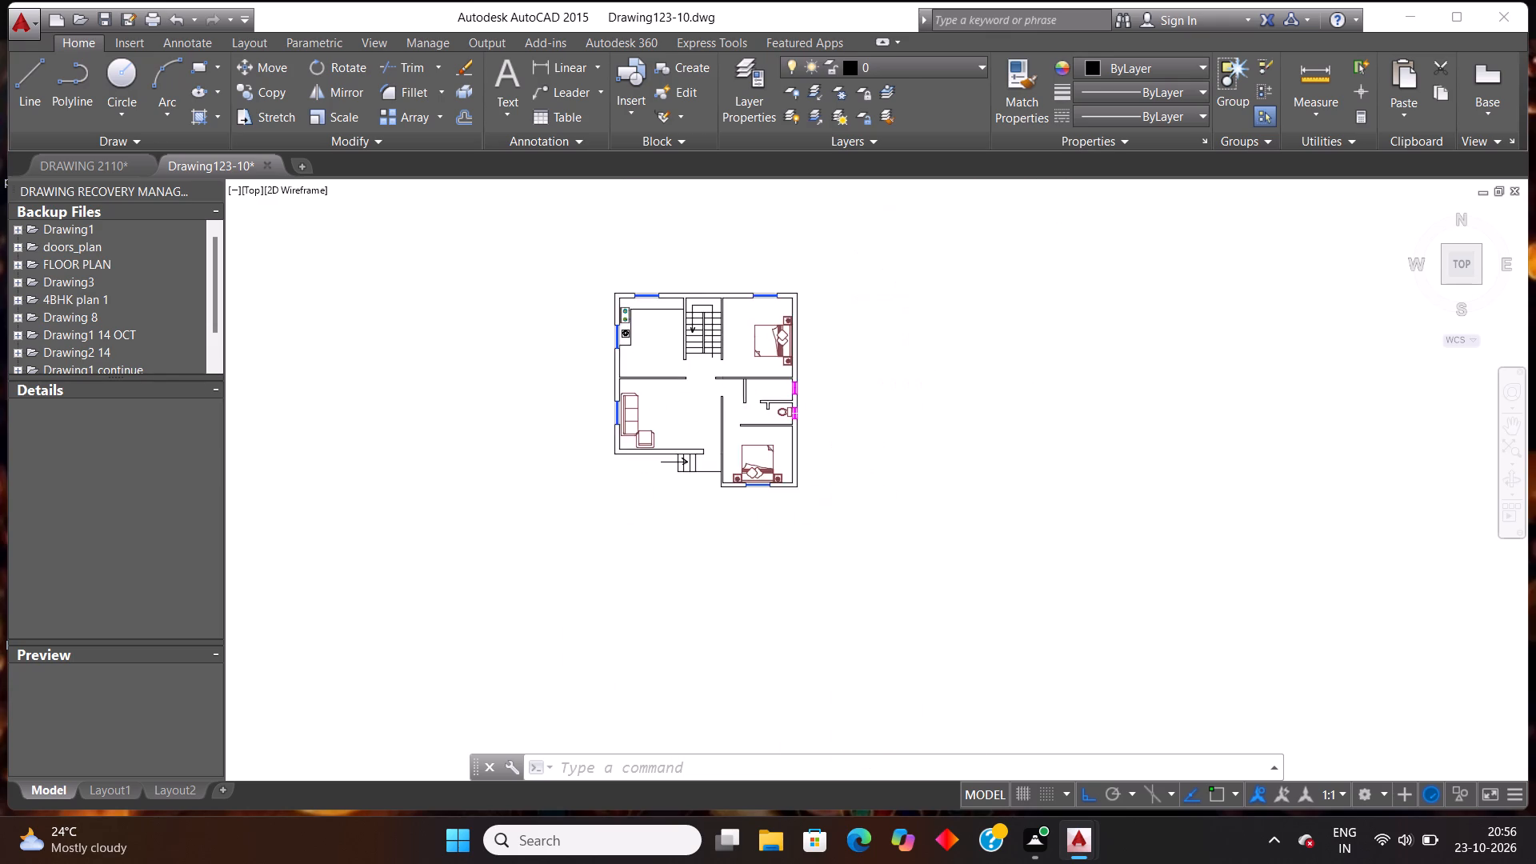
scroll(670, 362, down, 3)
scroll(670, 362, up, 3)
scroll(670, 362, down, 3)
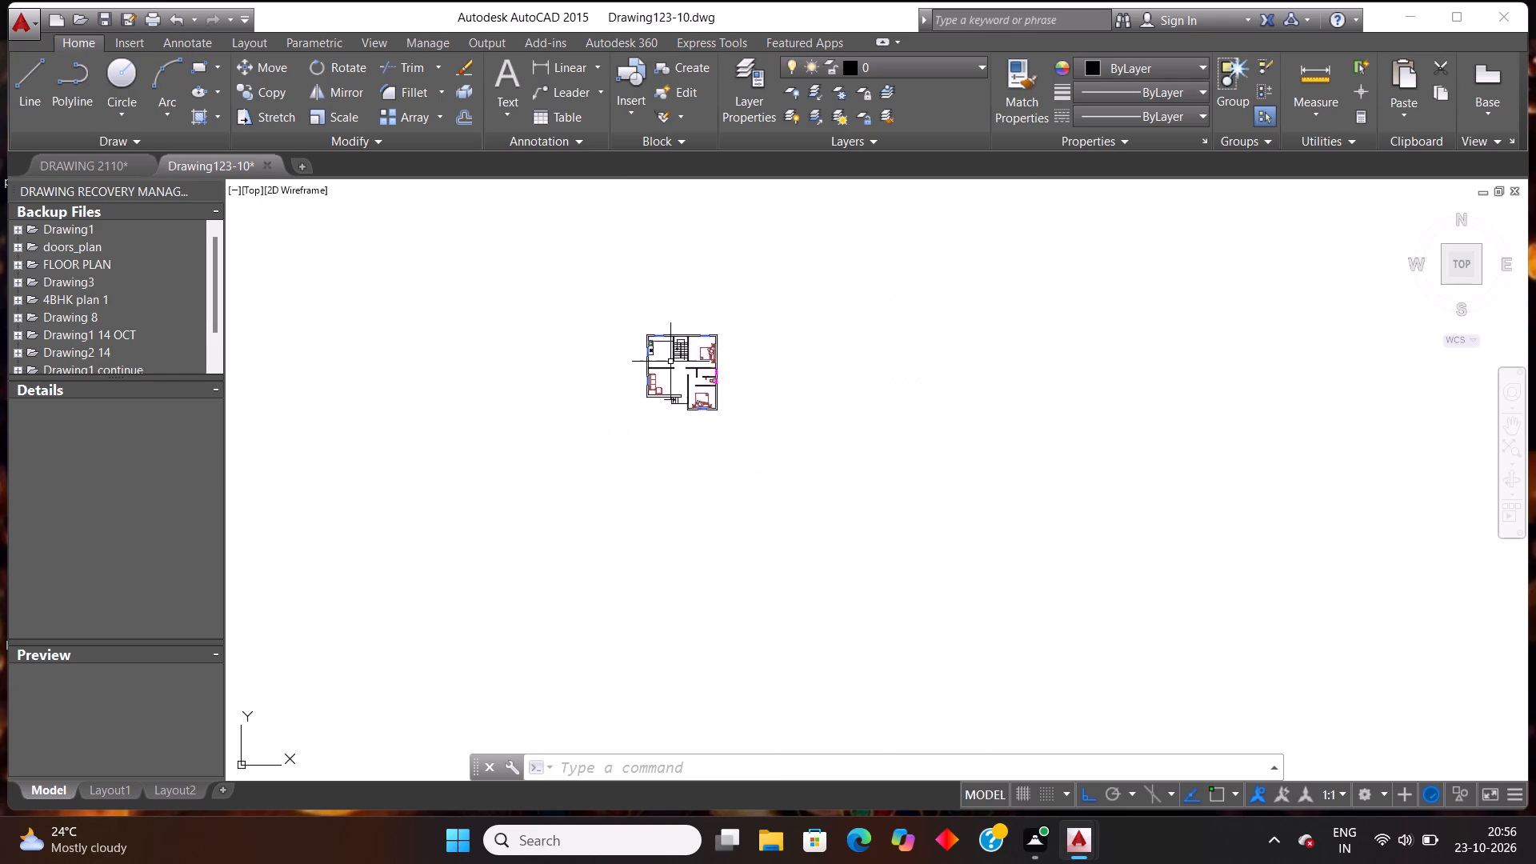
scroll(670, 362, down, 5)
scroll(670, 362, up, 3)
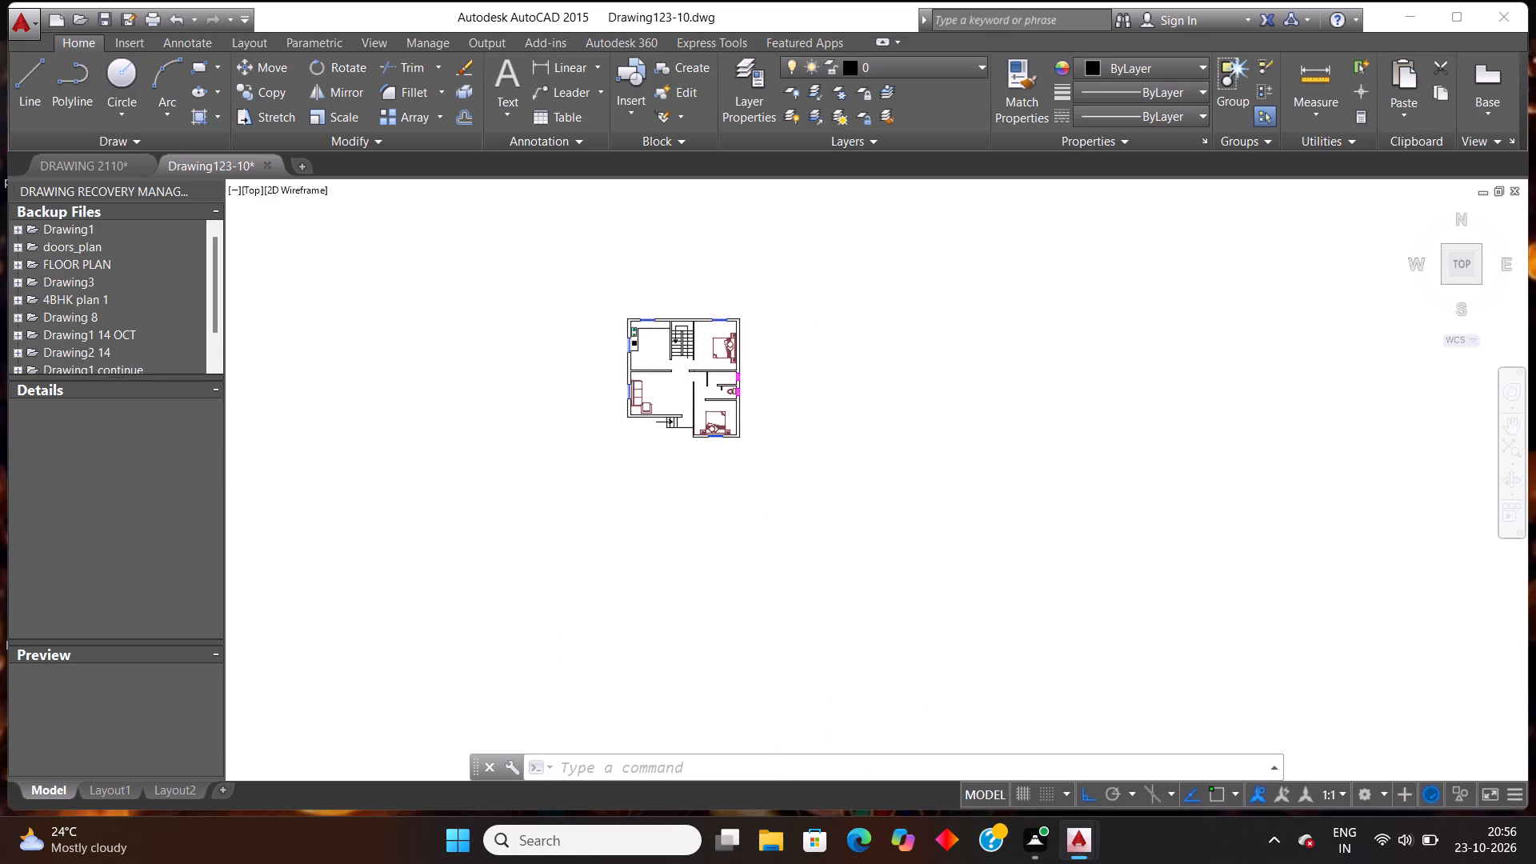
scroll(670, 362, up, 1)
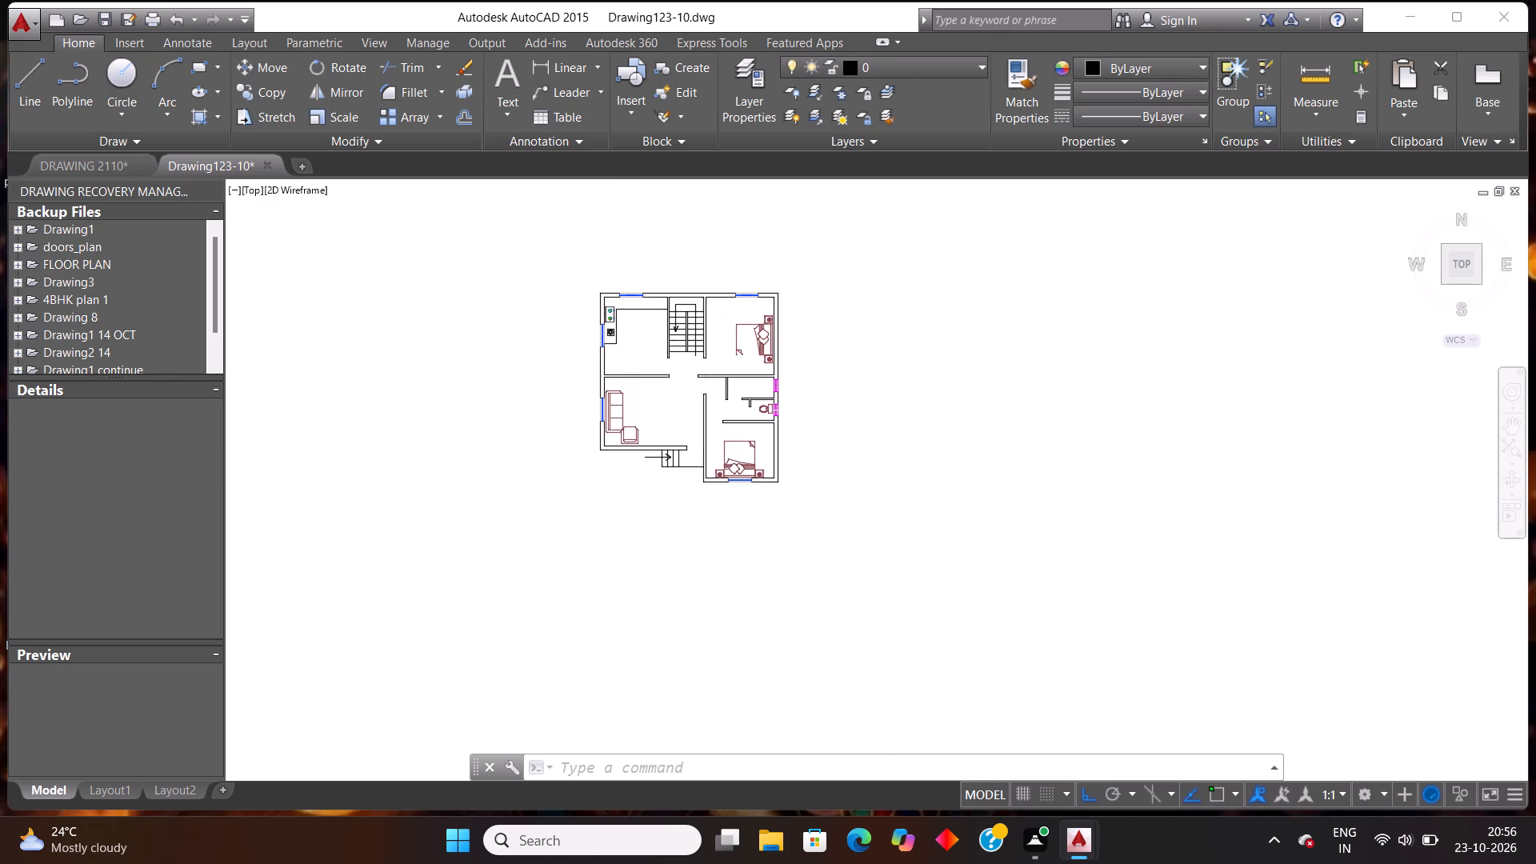
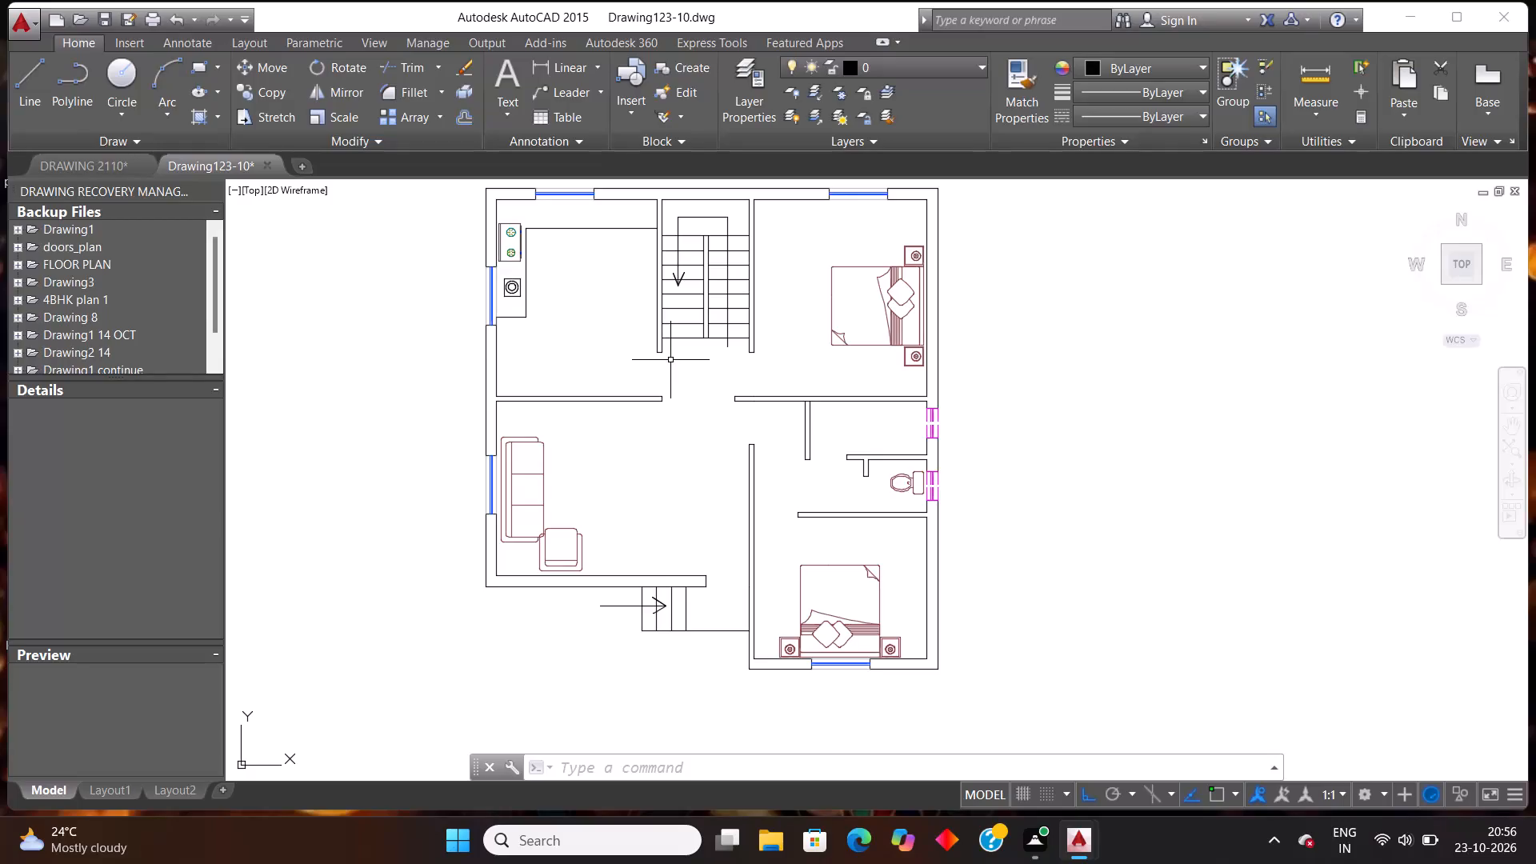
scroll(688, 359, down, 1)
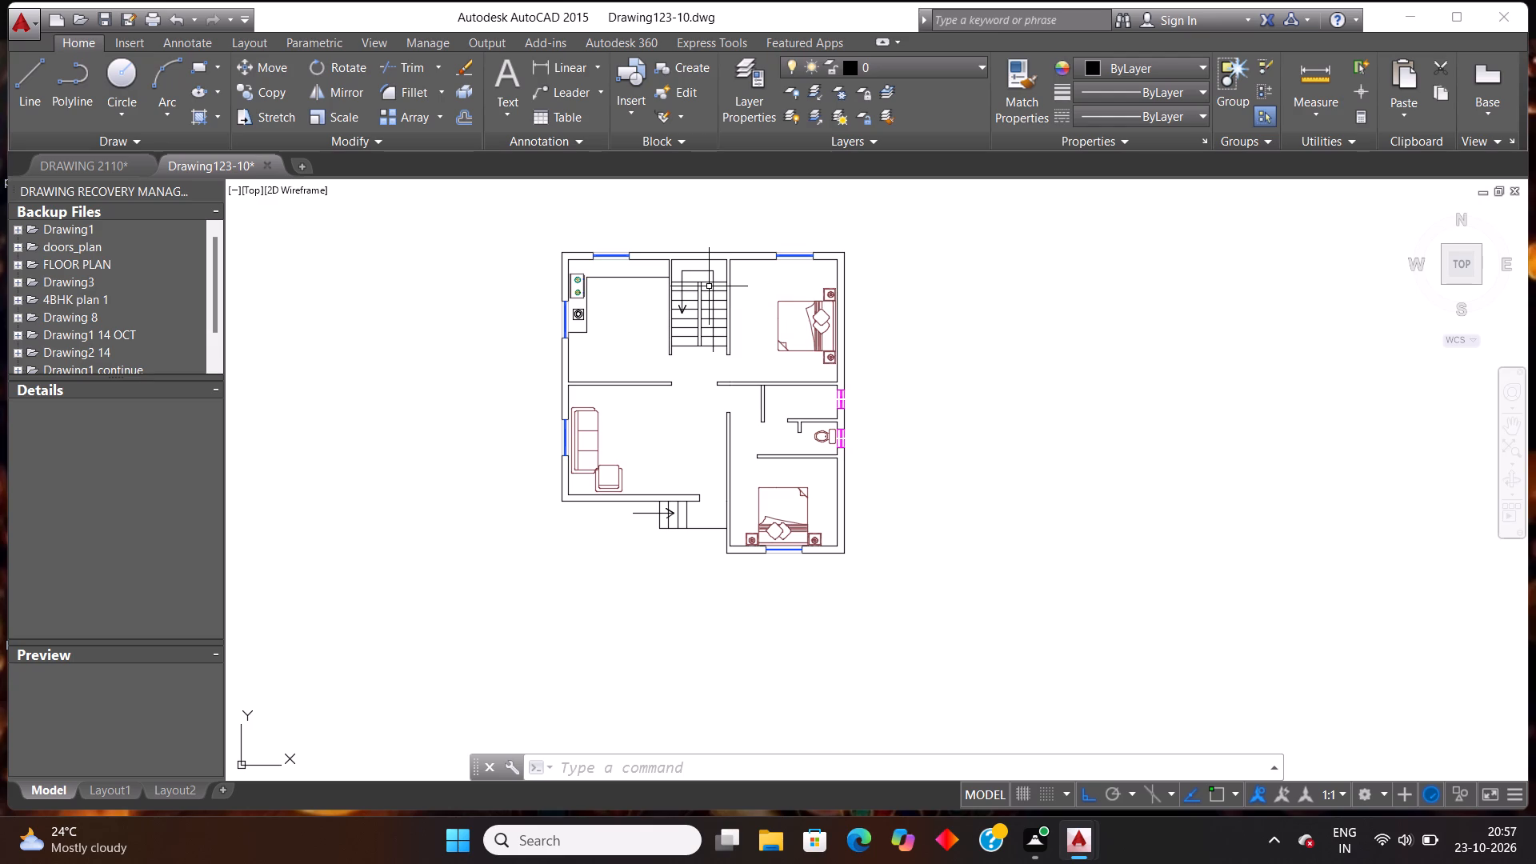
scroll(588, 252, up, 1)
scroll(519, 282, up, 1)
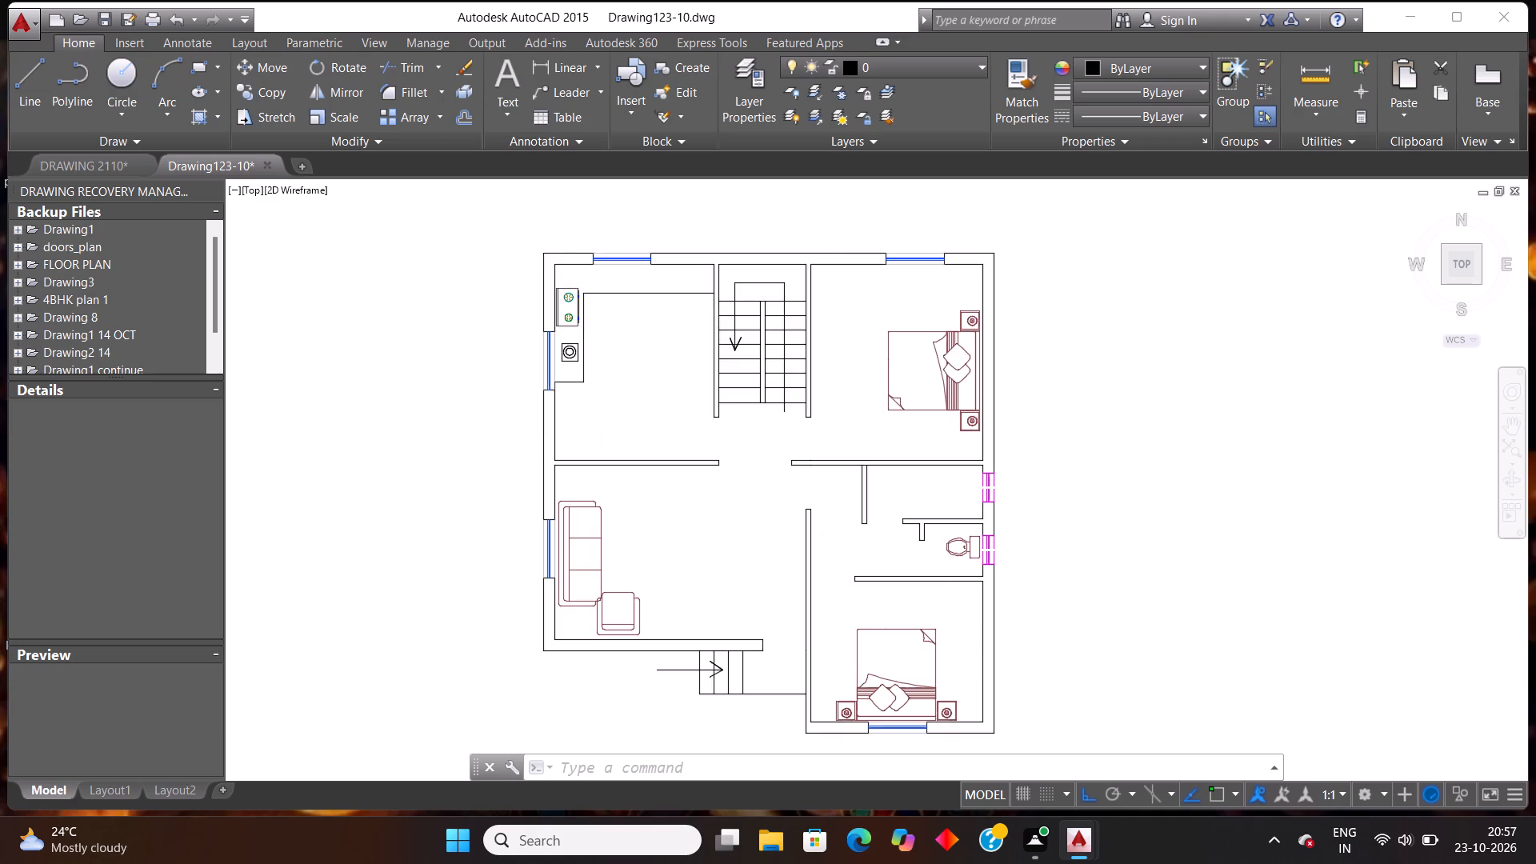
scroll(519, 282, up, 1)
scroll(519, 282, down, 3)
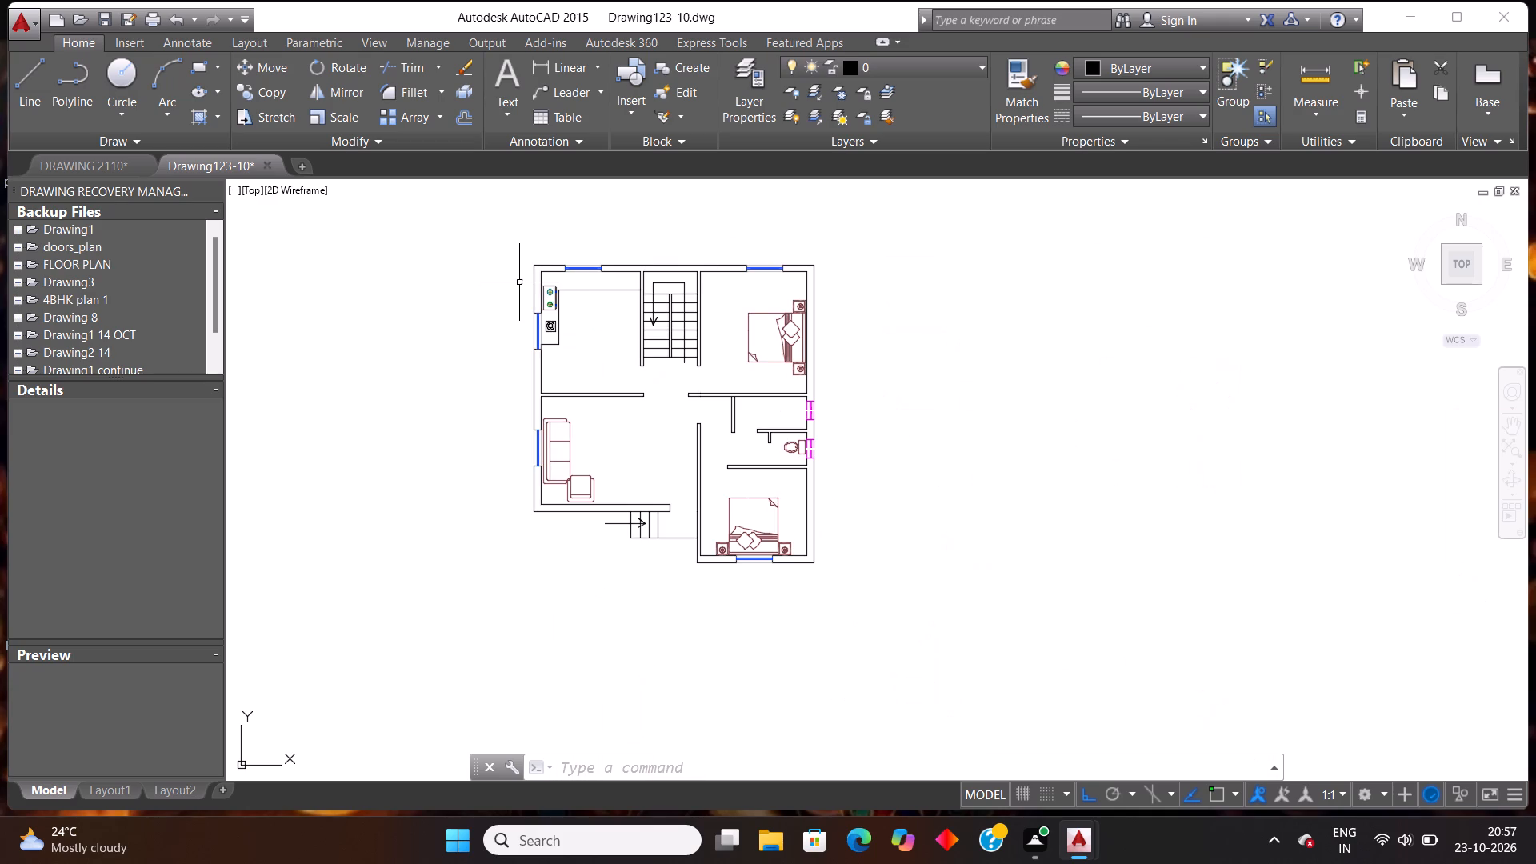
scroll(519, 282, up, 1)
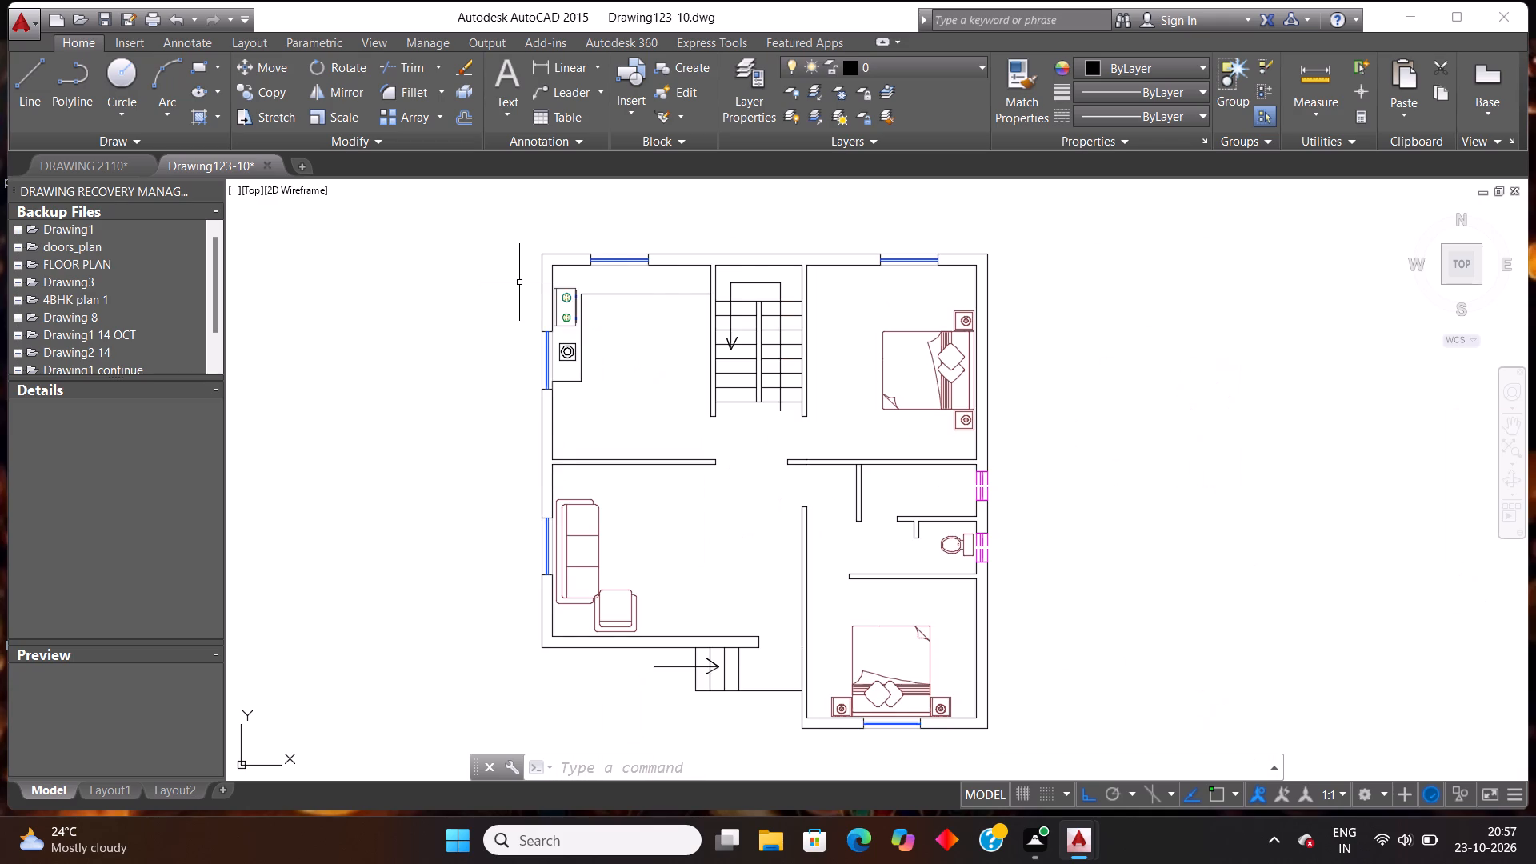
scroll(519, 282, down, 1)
Add a multiline text label in the empty space beside the floor plan, 9" high, reading BEDROOM with 11'X13'6" on the second line.
text(mte)
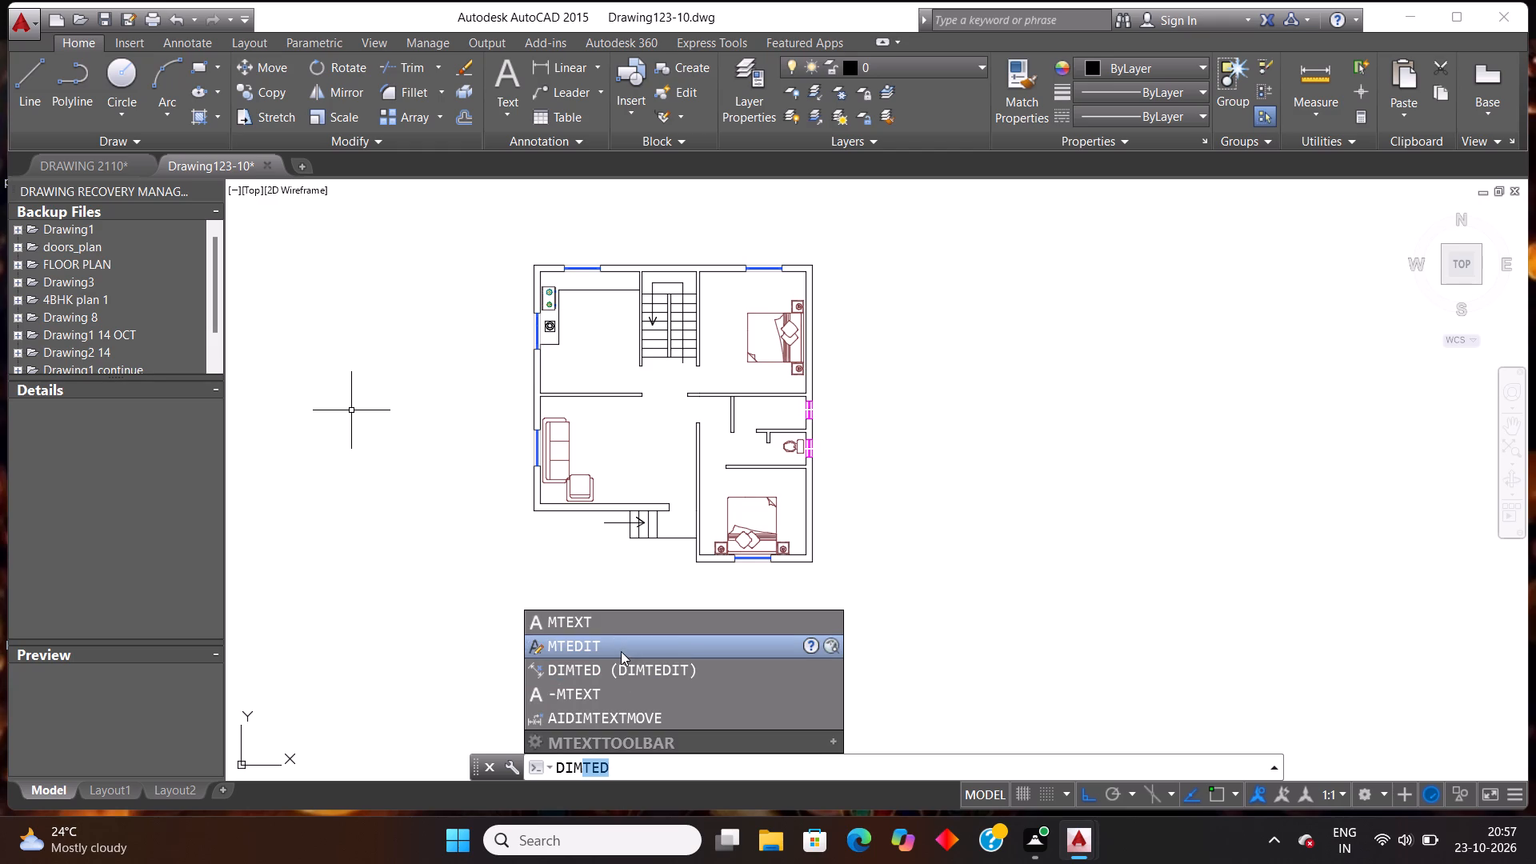
click(601, 627)
click(920, 437)
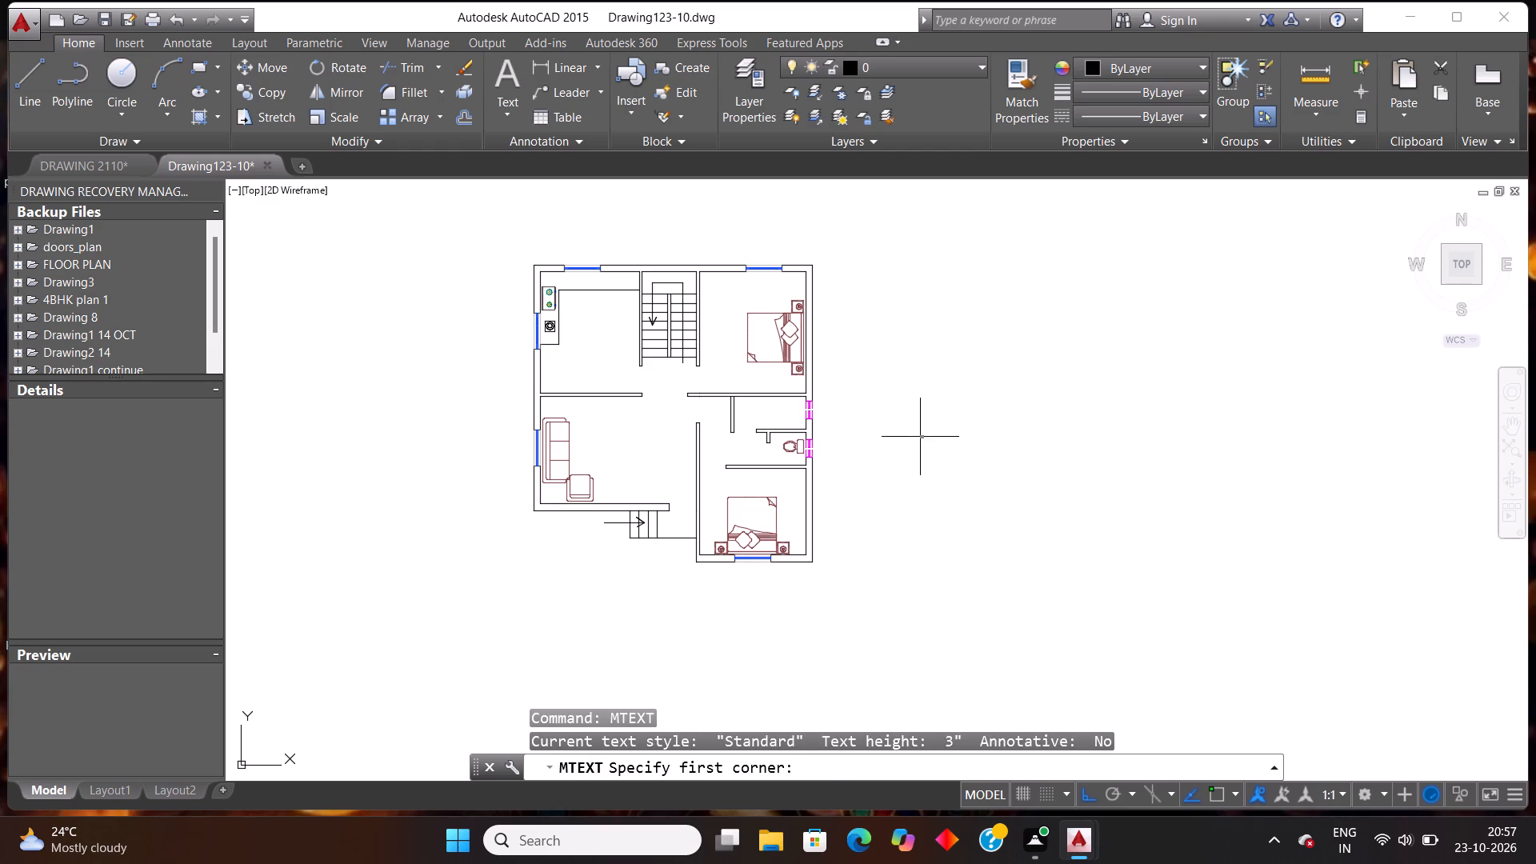
click(1014, 453)
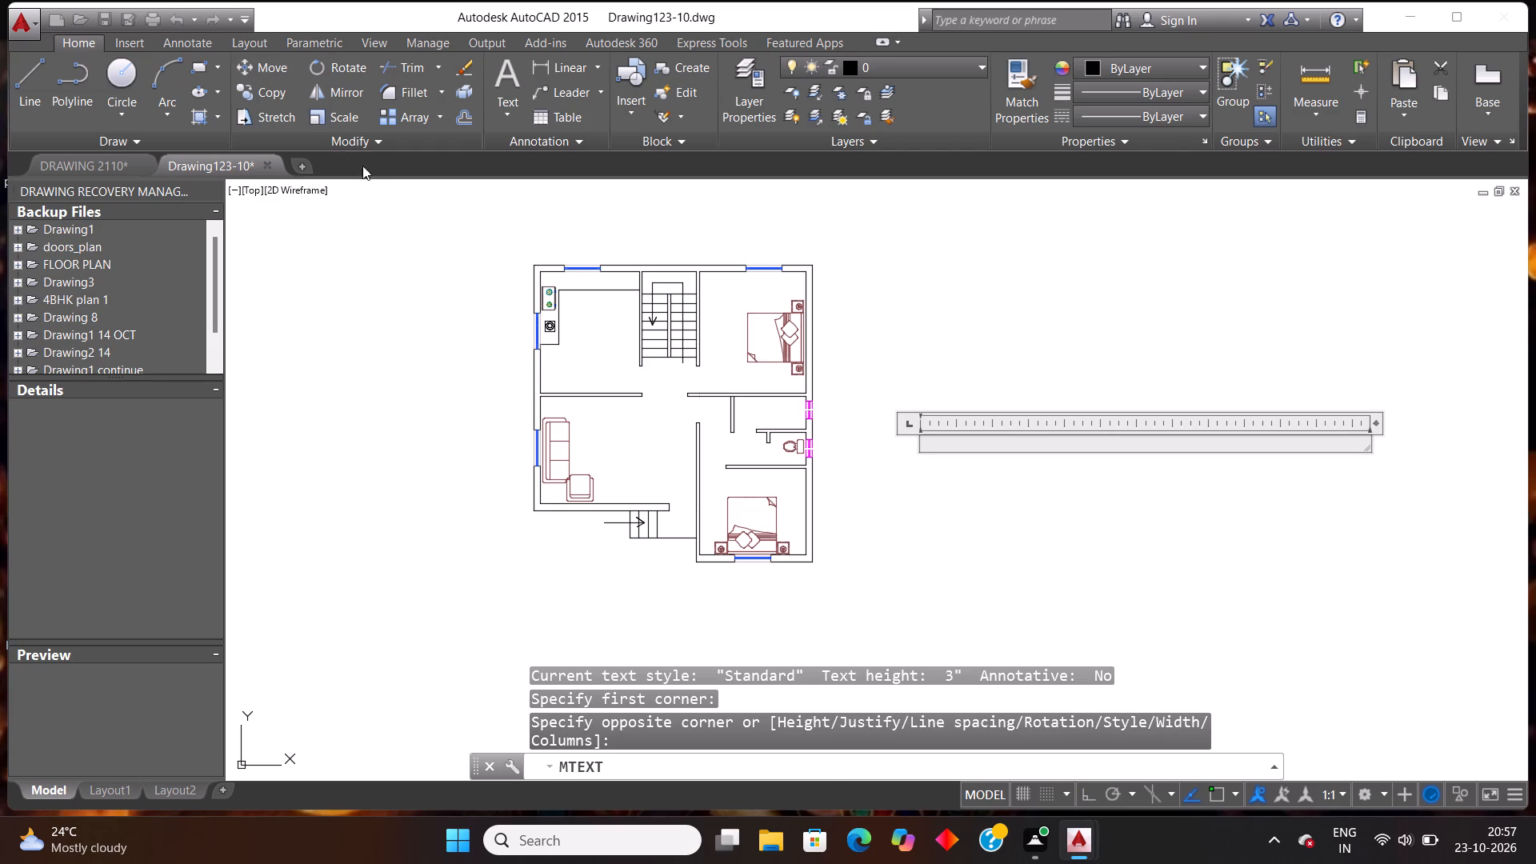
click(250, 89)
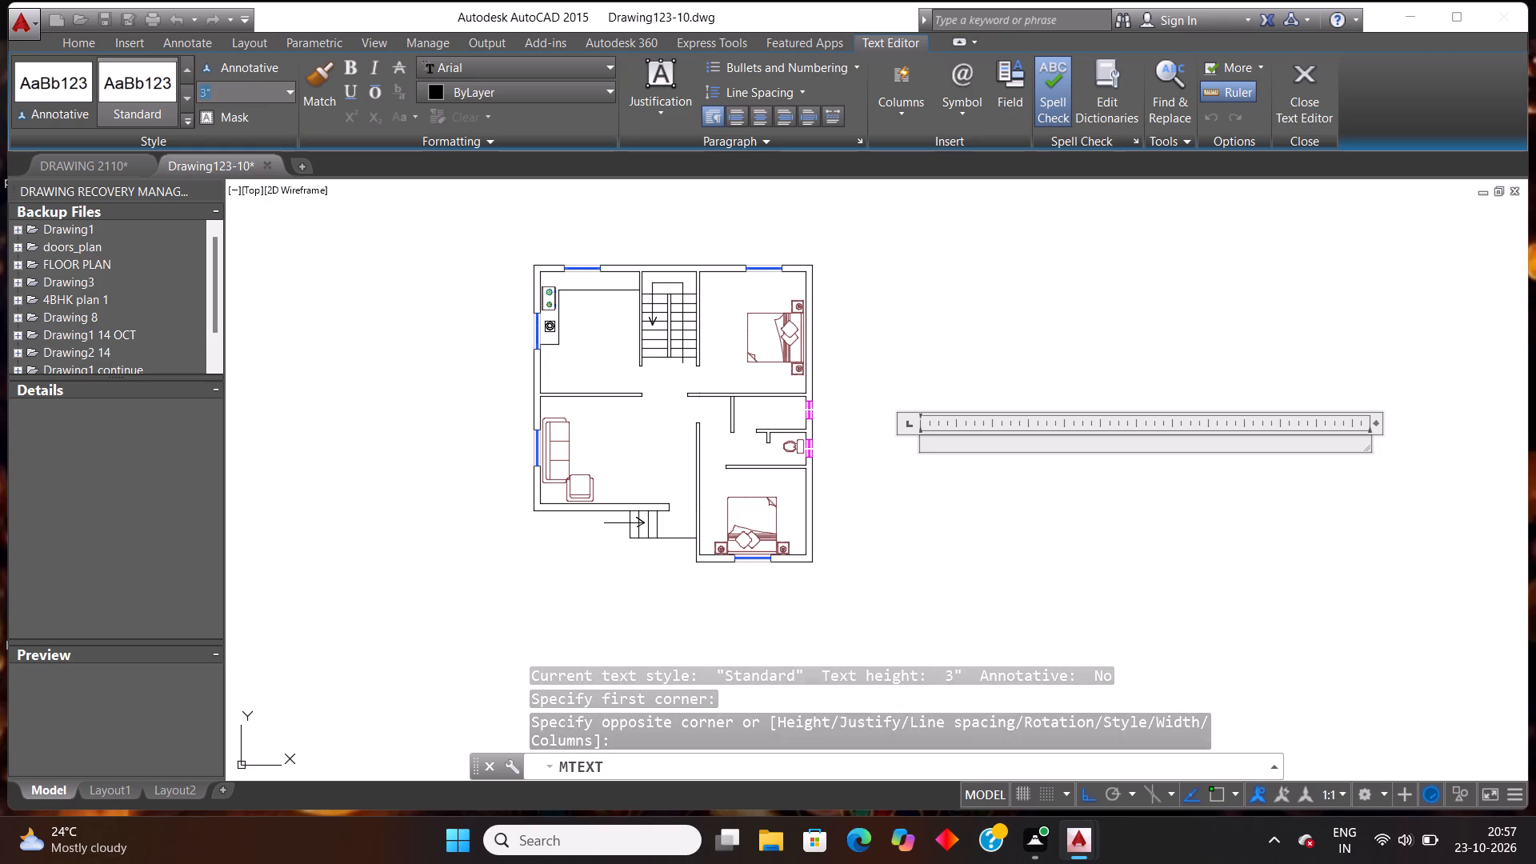
key(9)
key(shift+quotedbl)
key(Return)
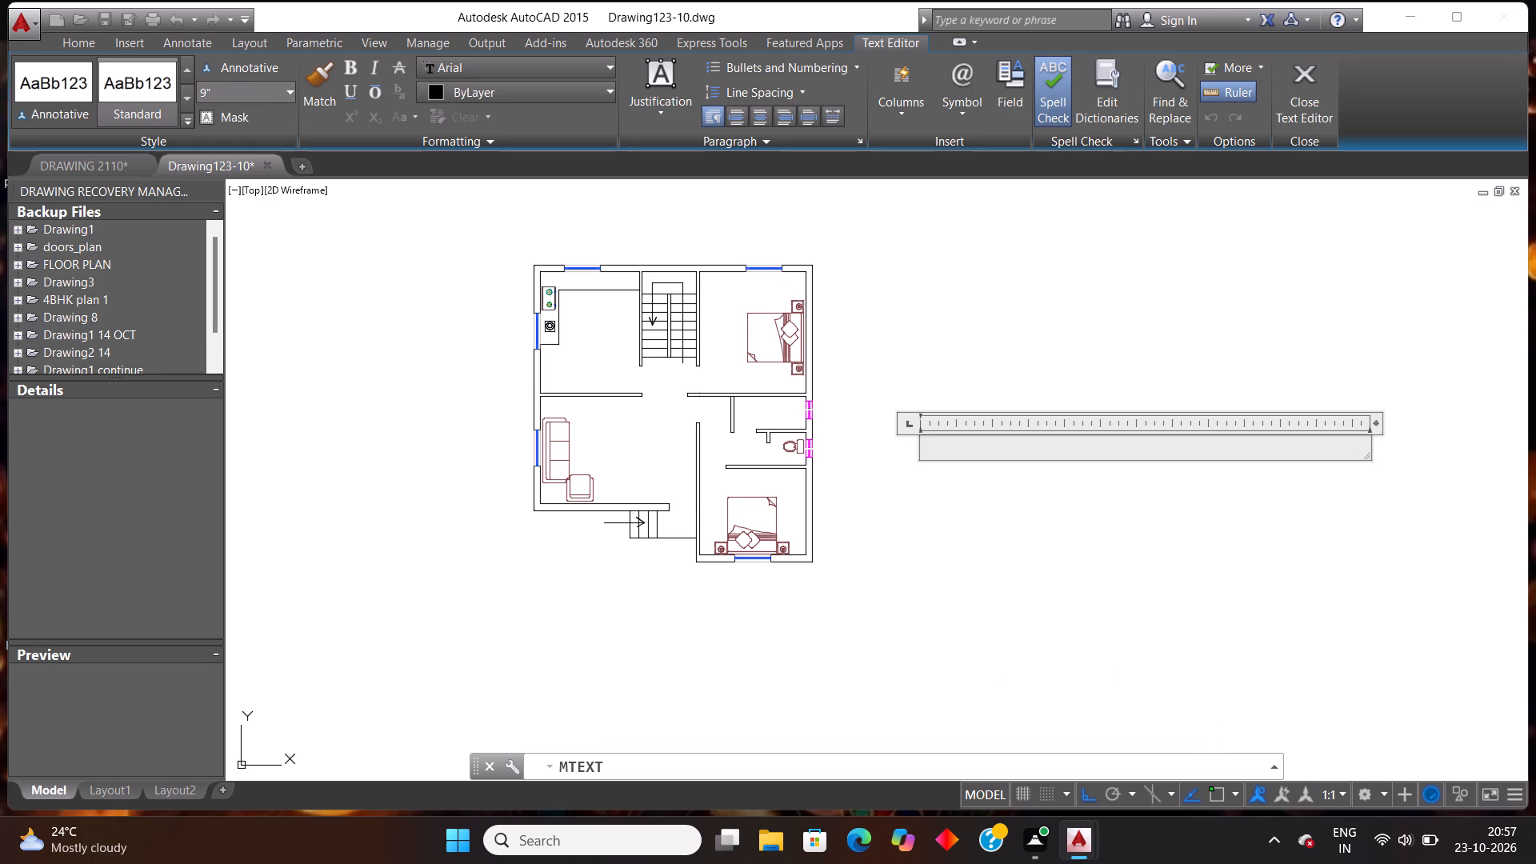
click(951, 444)
text(bed)
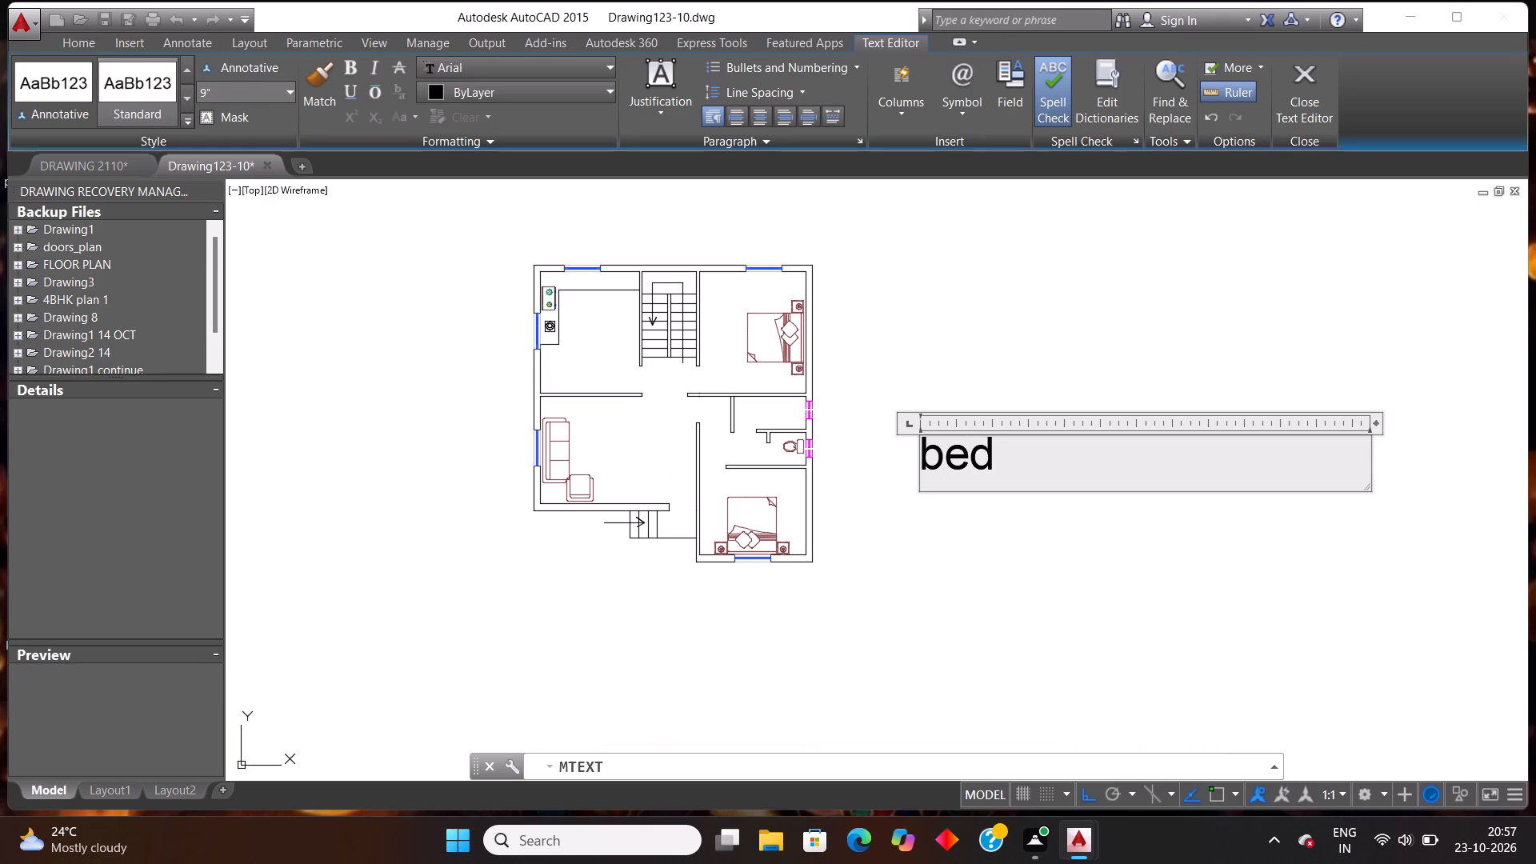
key(BackSpace)
key(BackSpace)
key(BackSpace)
text(BEDR)
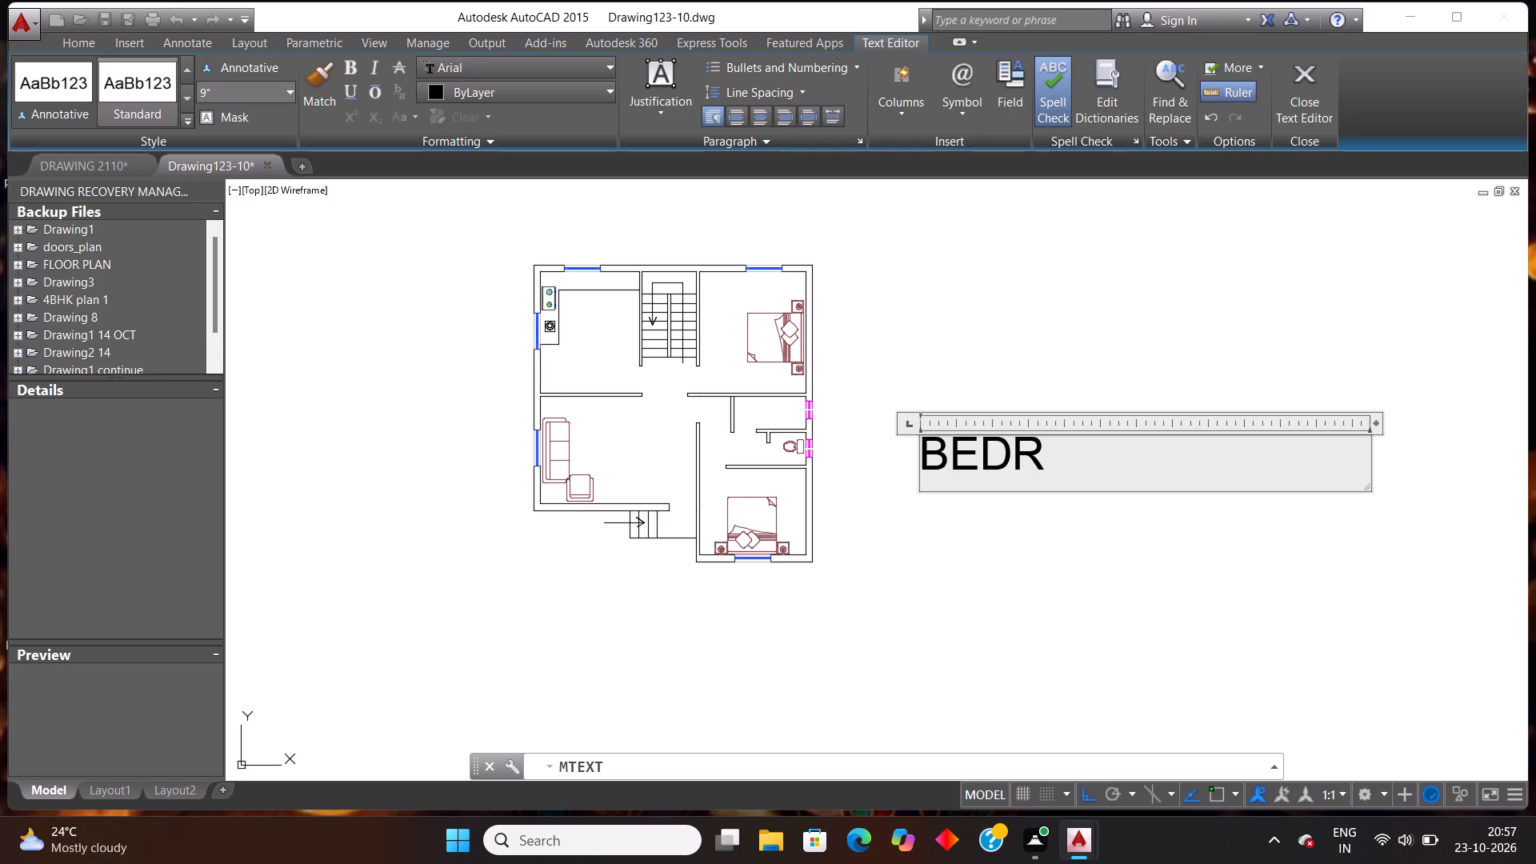
text(OOM)
key(Return)
text(11')
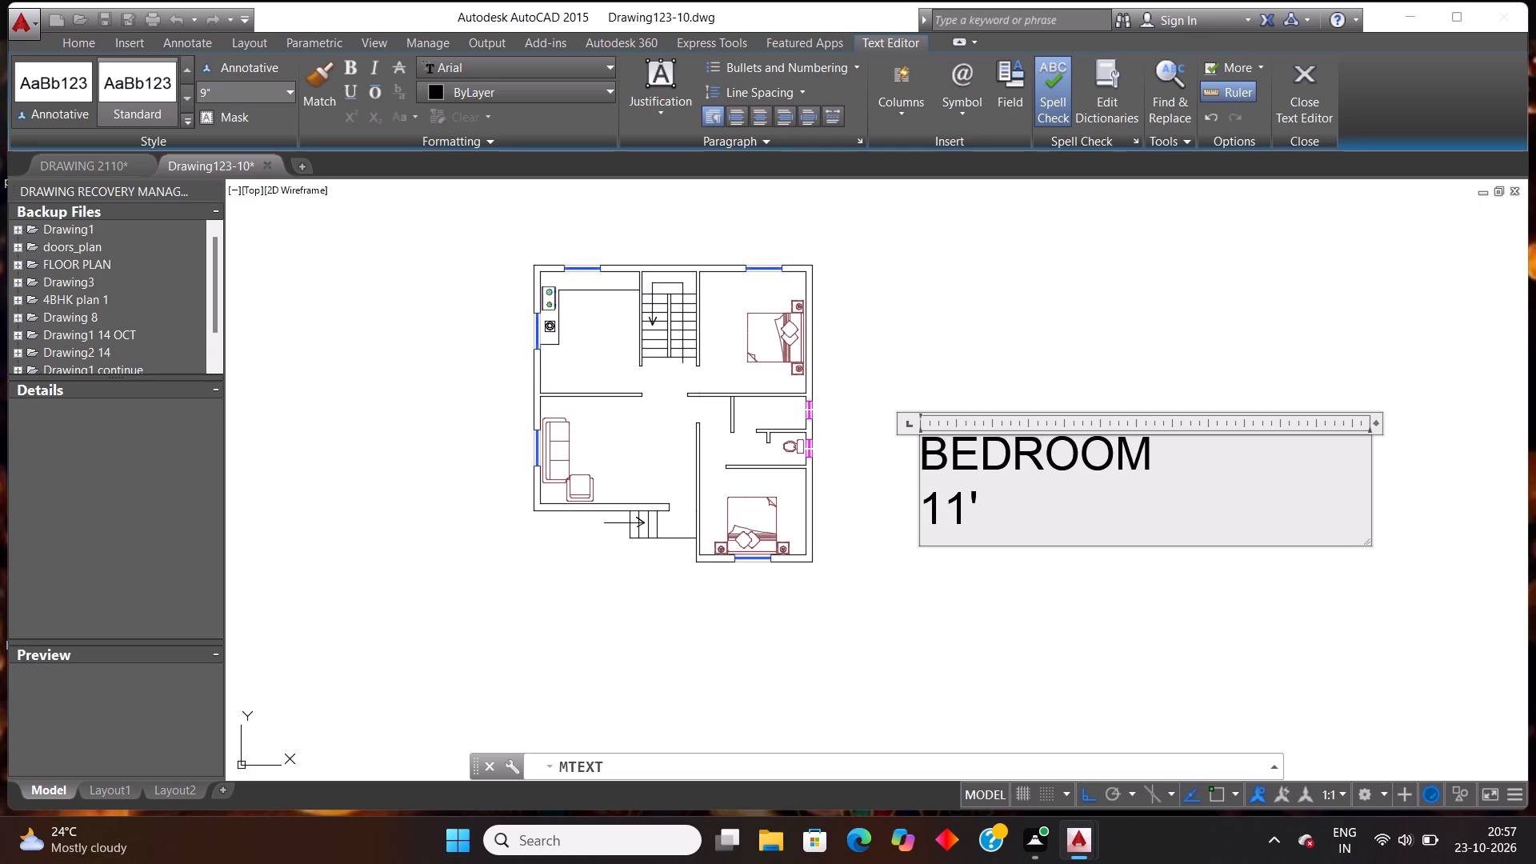
key(x)
text(11)
key(BackSpace)
text(3'6")
key(Return)
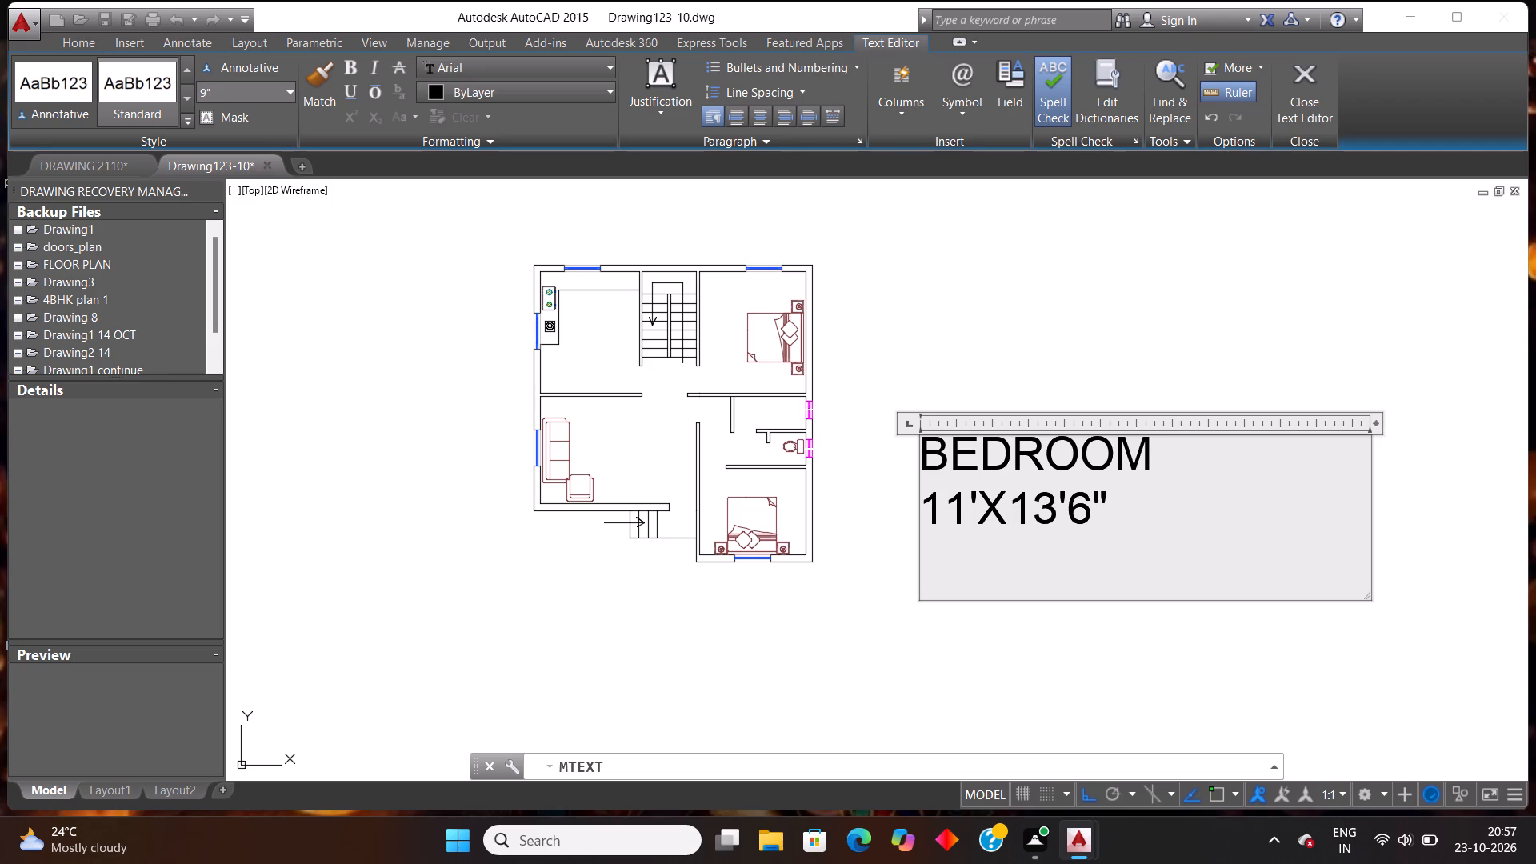
click(1036, 293)
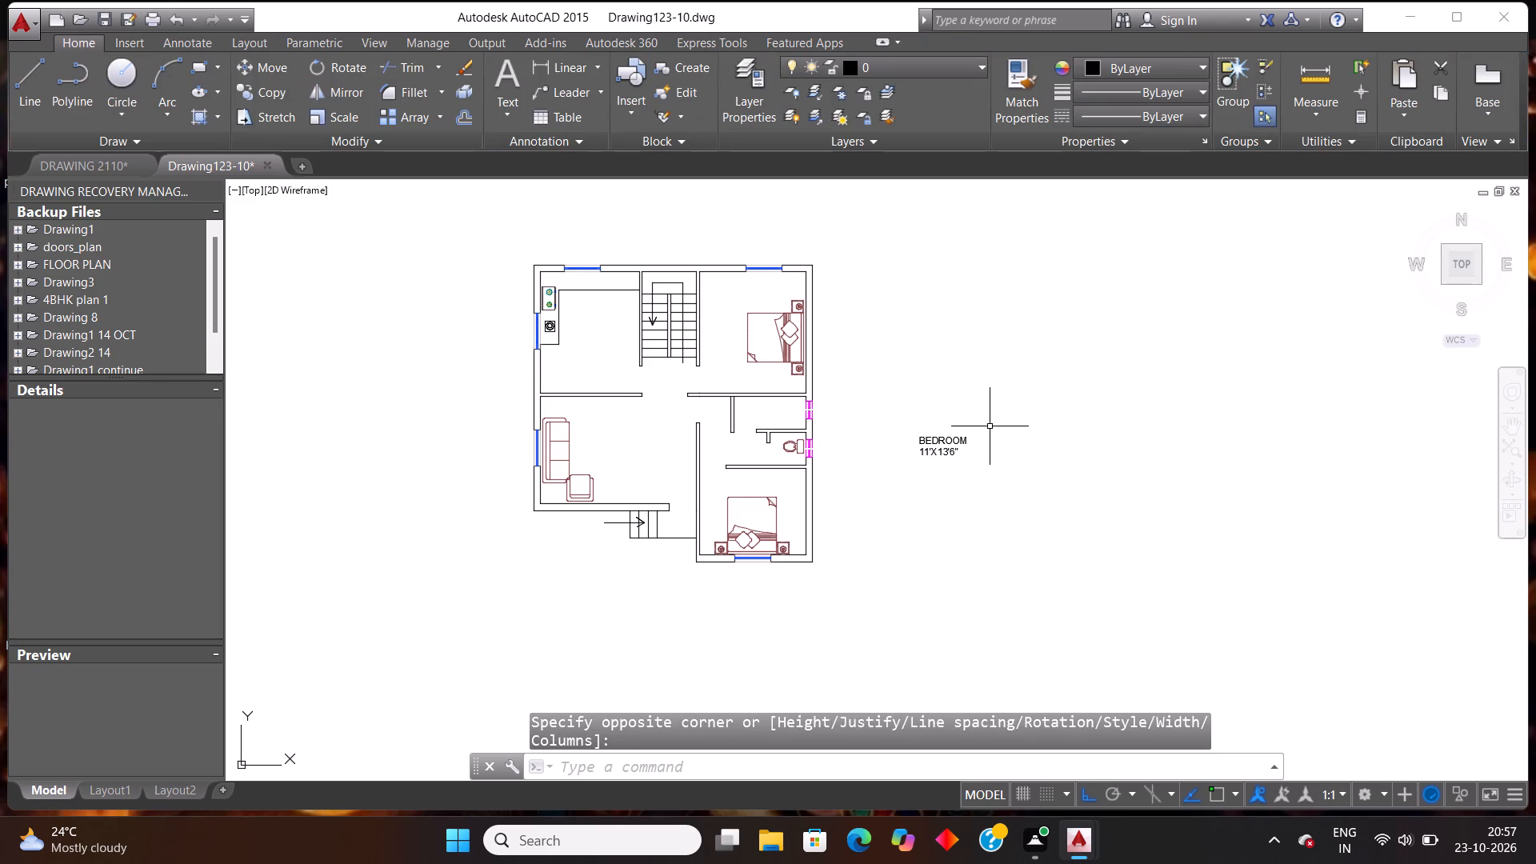
Copy the BEDROOM 11'X13'6" label and paste a duplicate of it.
drag(1049, 528, 1004, 486)
click(936, 379)
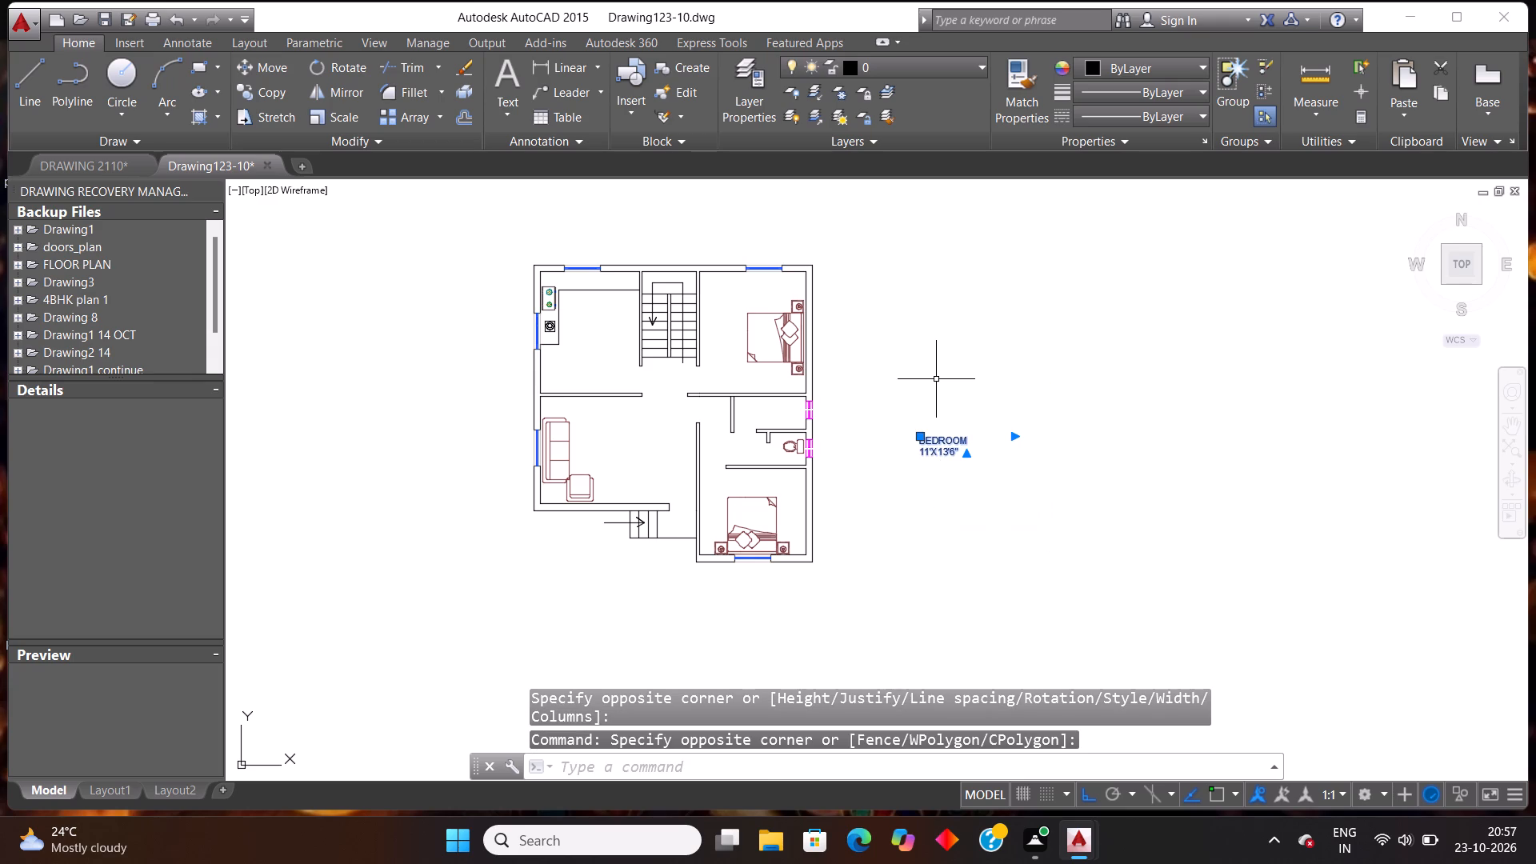
key(ctrl+c)
key(ctrl+v)
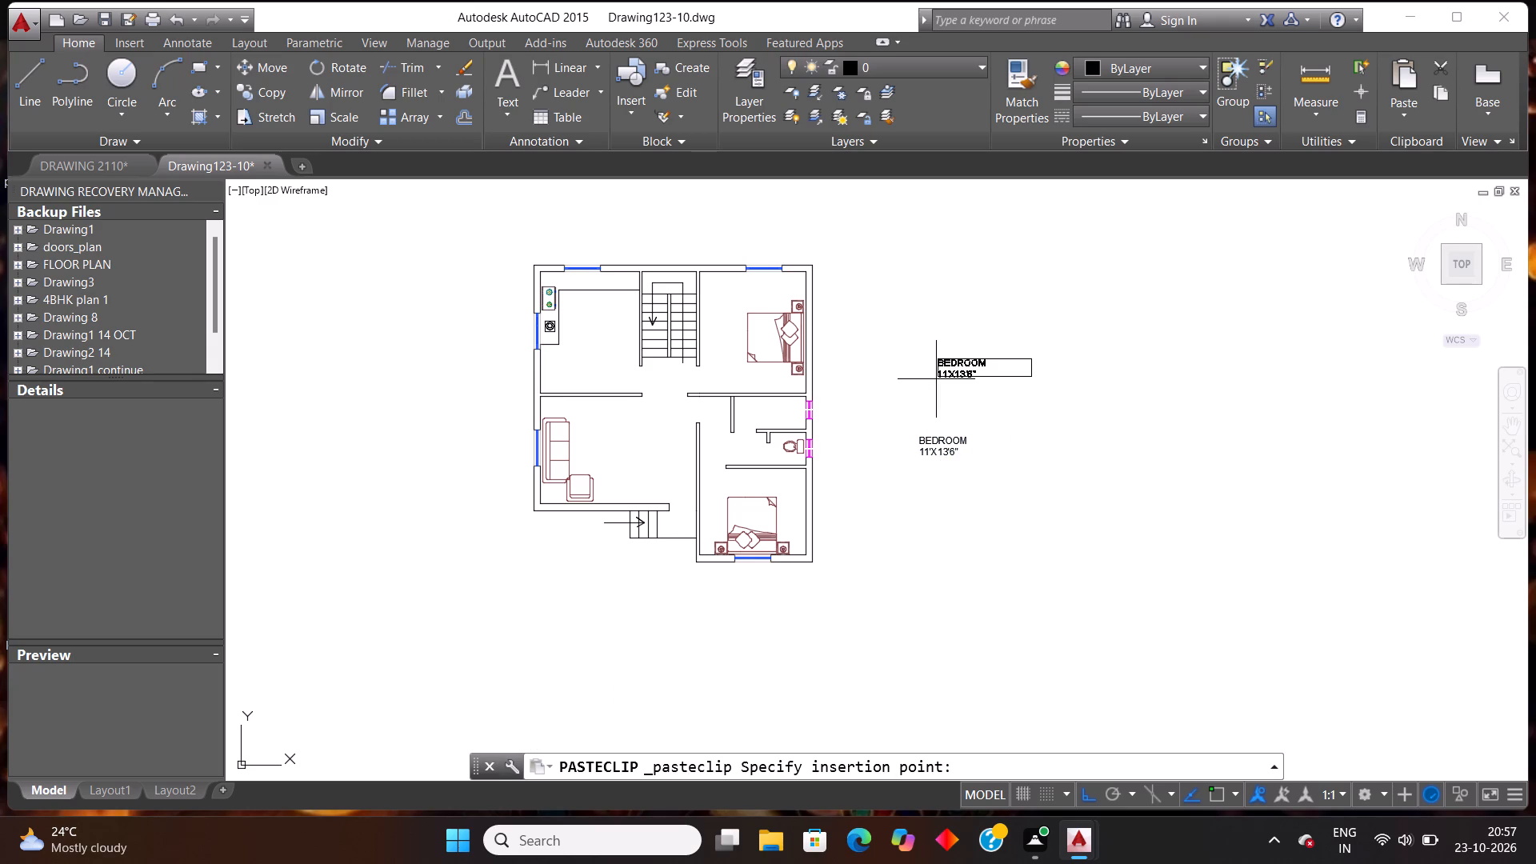
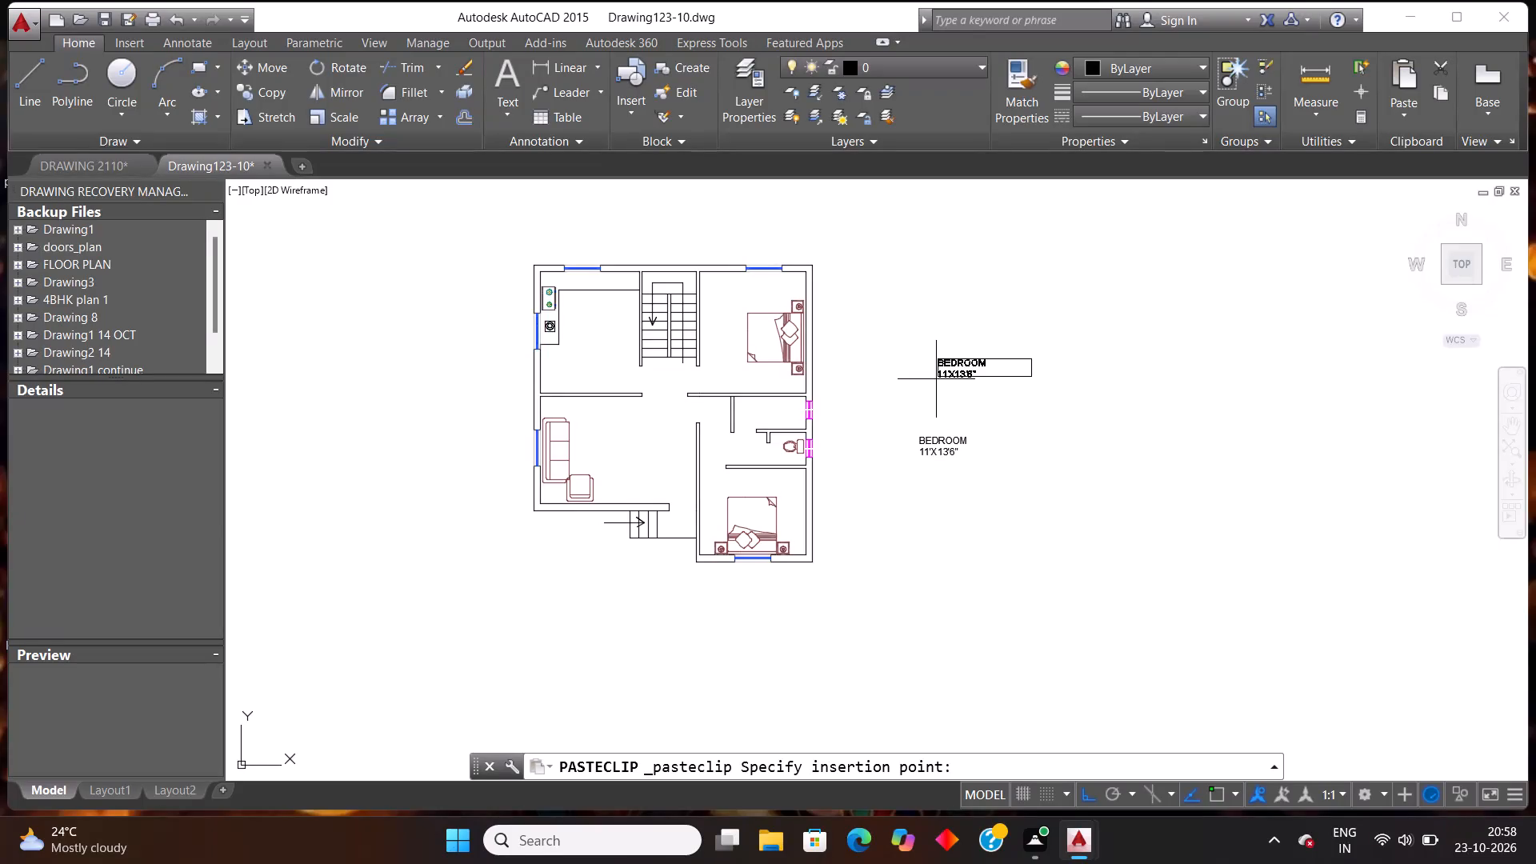
Paste copies of the BEDROOM 11'X13'6" label beside the plan and into the kitchen, the sofa room and both rooms with beds.
click(982, 358)
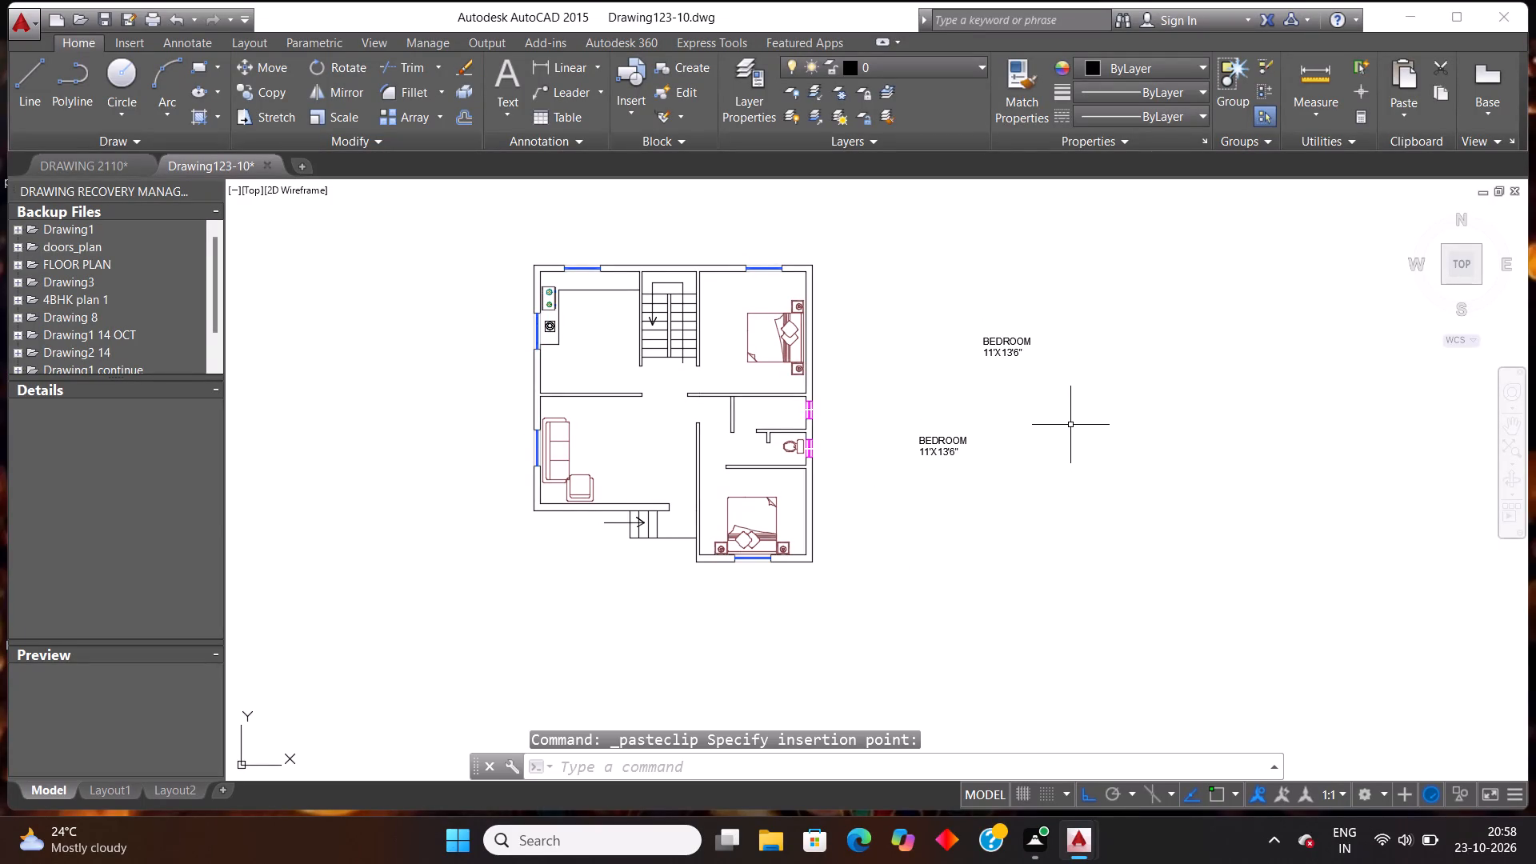
key(ctrl+v)
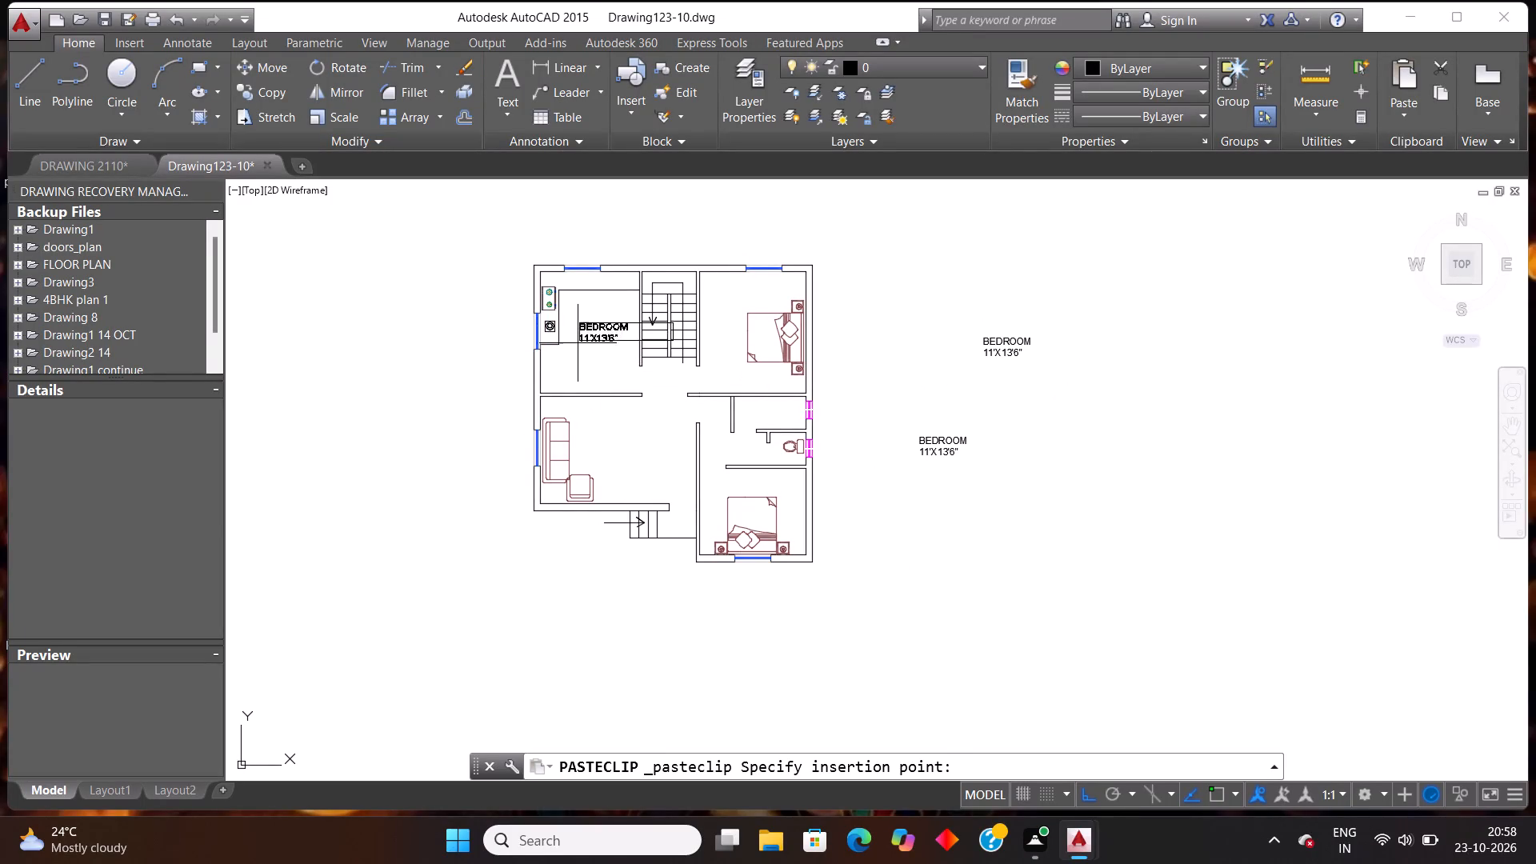
click(578, 343)
key(ctrl+v)
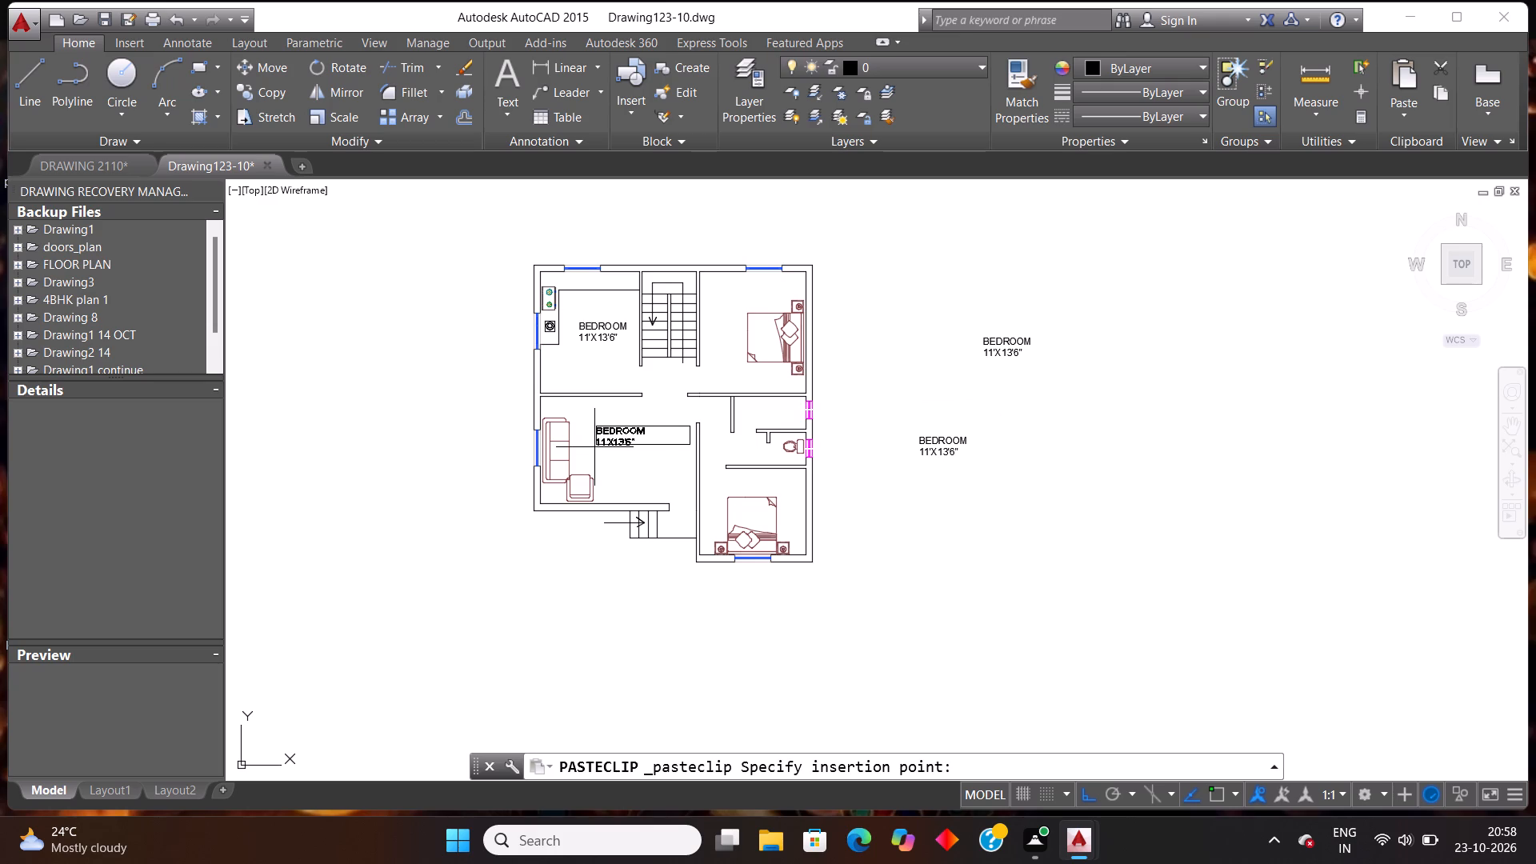
click(591, 447)
key(ctrl+v)
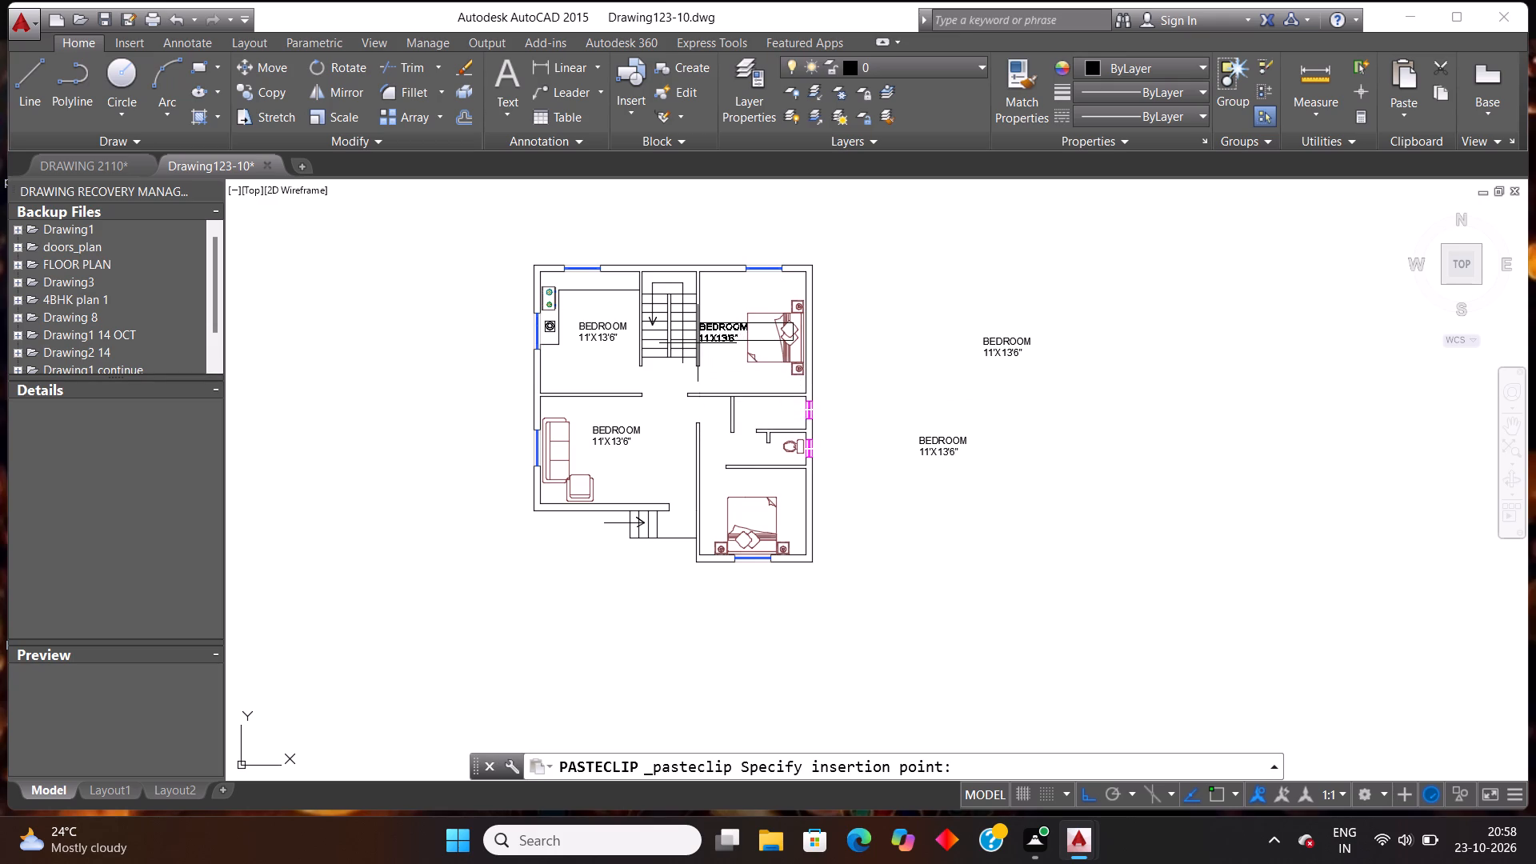
click(709, 305)
key(ctrl+v)
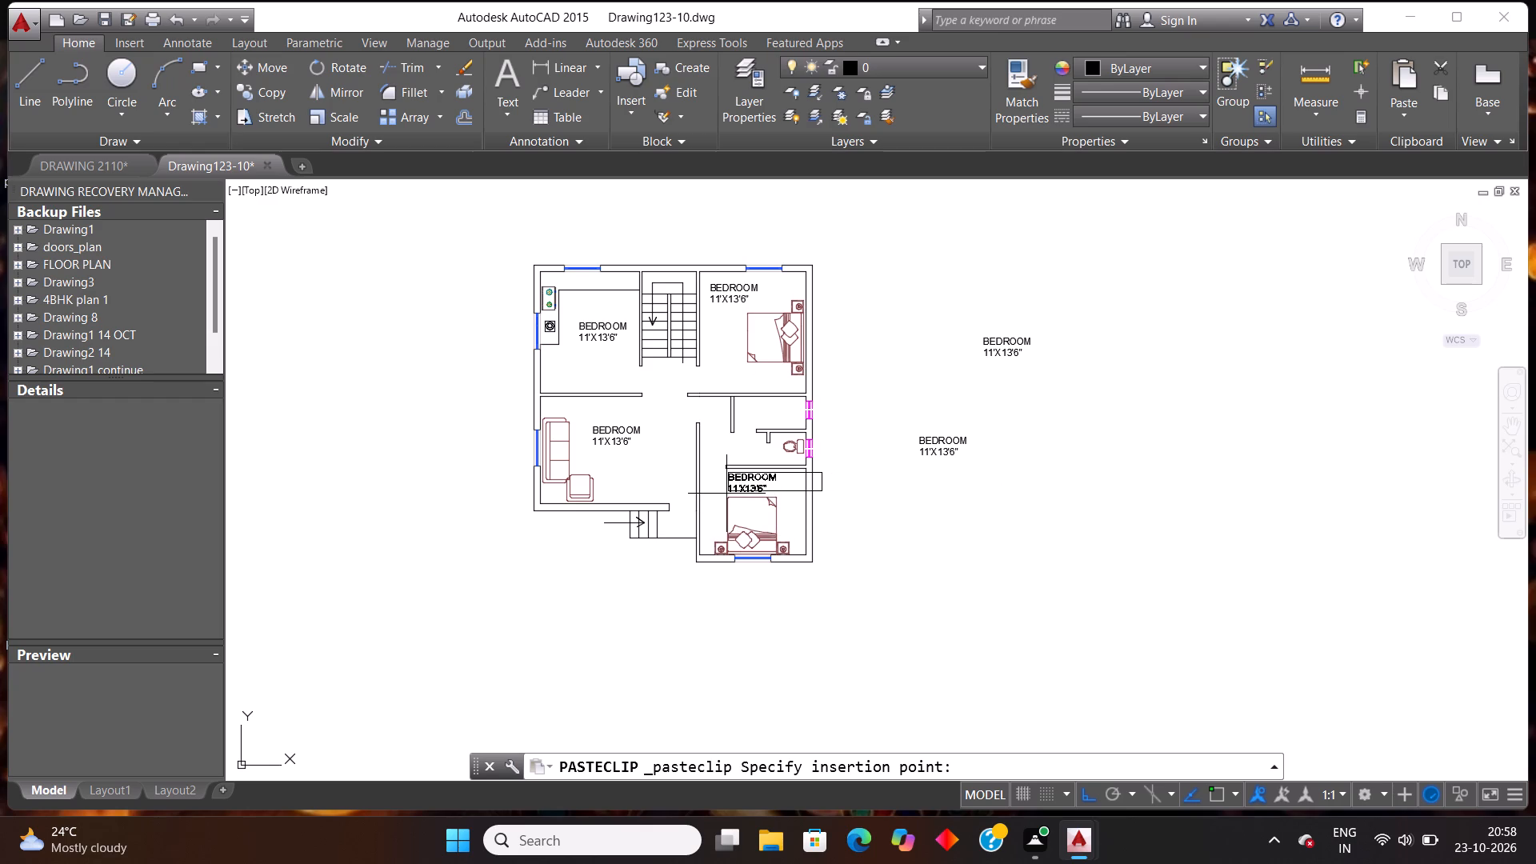
click(727, 494)
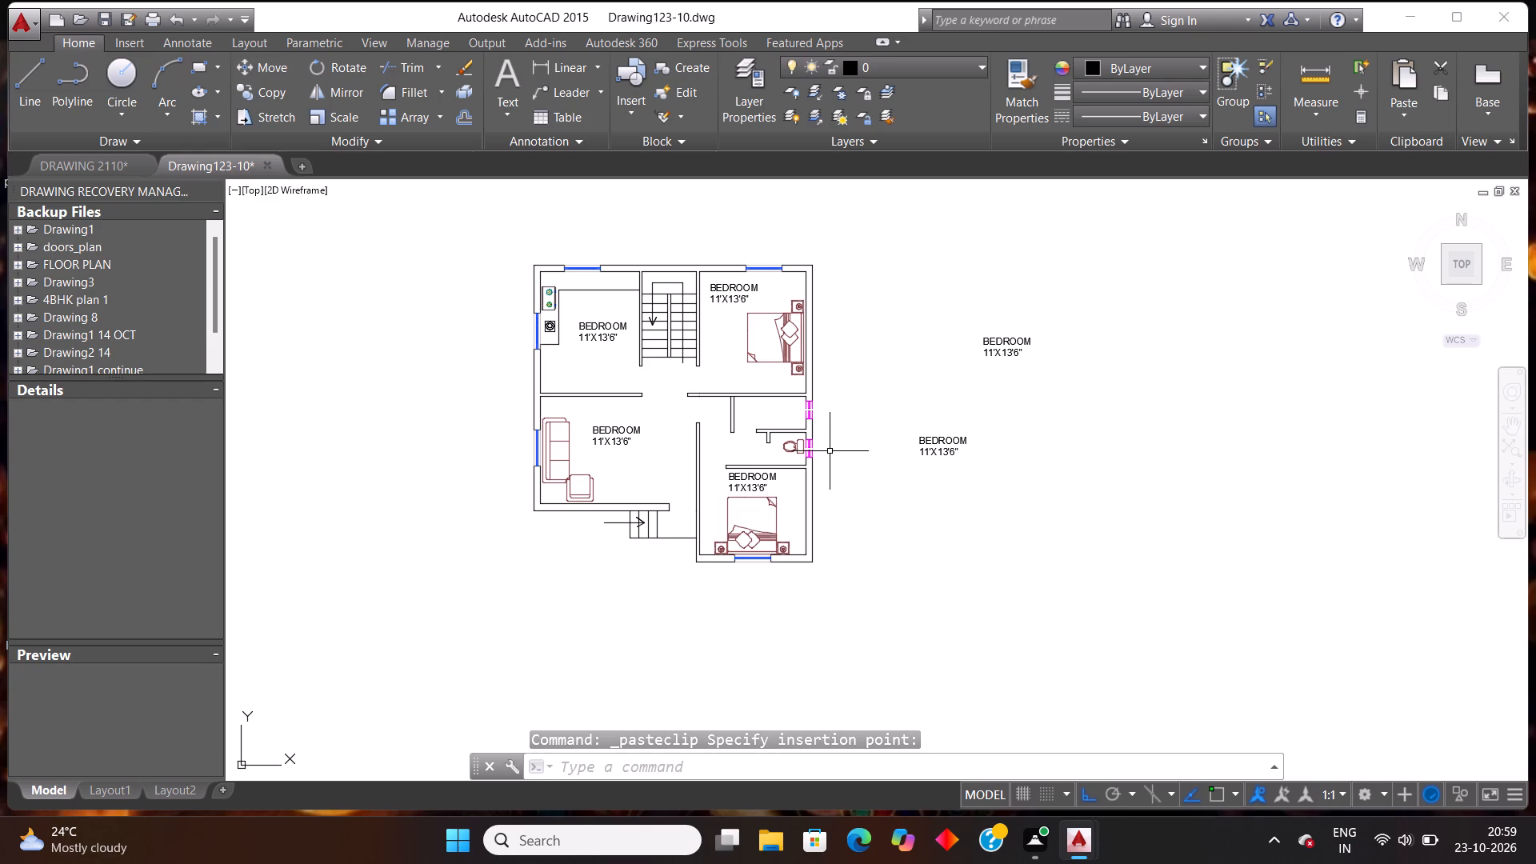
Delete the two spare BEDROOM labels in the empty space beside the floor plan.
click(1046, 534)
click(902, 221)
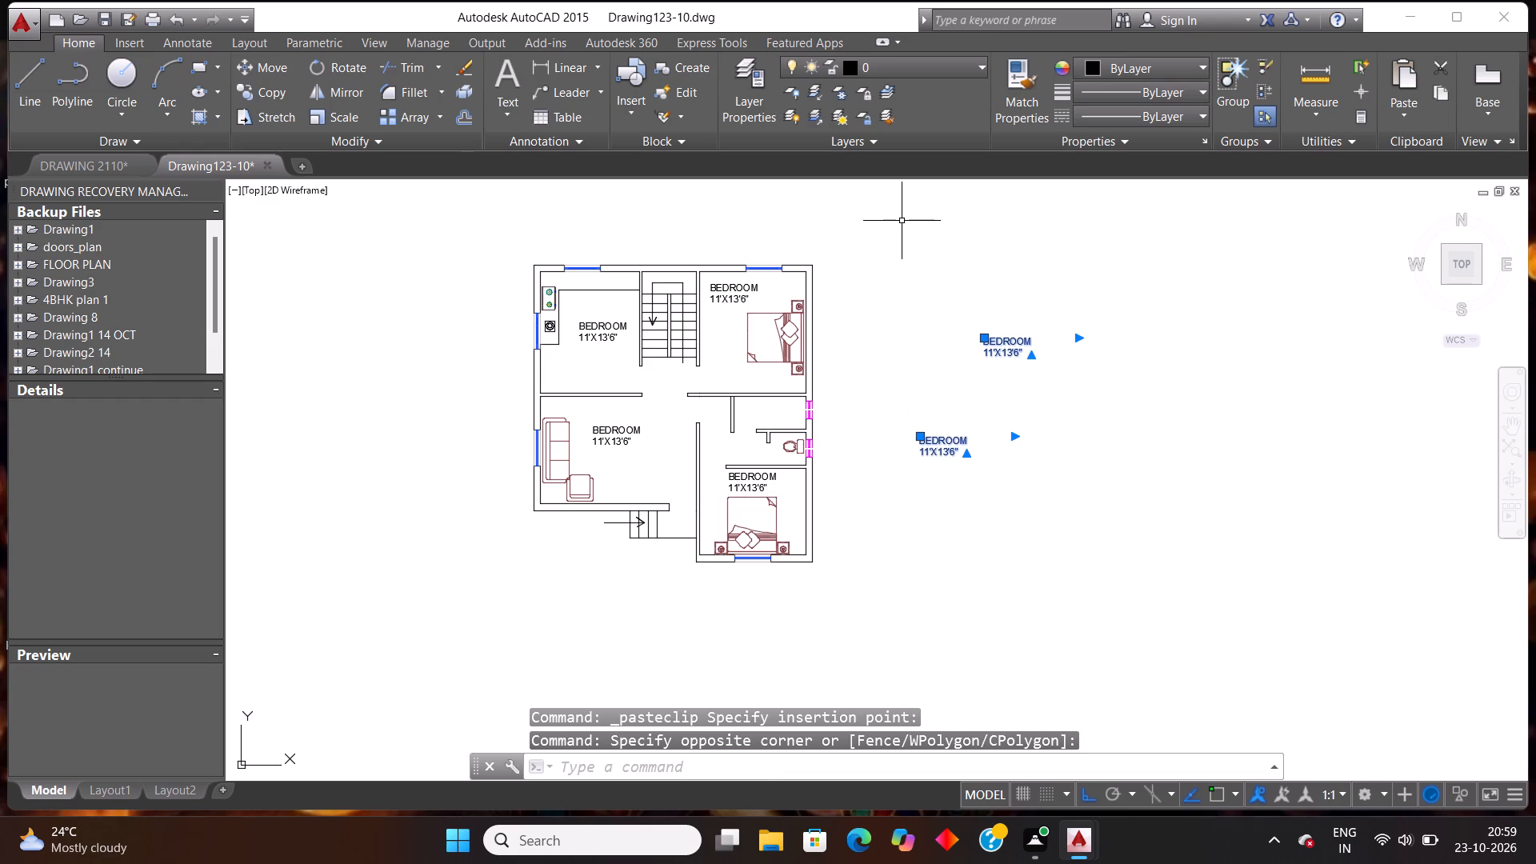
key(Delete)
key(Delete)
Add a multiline text label beside the floor plan, 6" high, reading TOILET with 10'X10' on the second line.
text(MT)
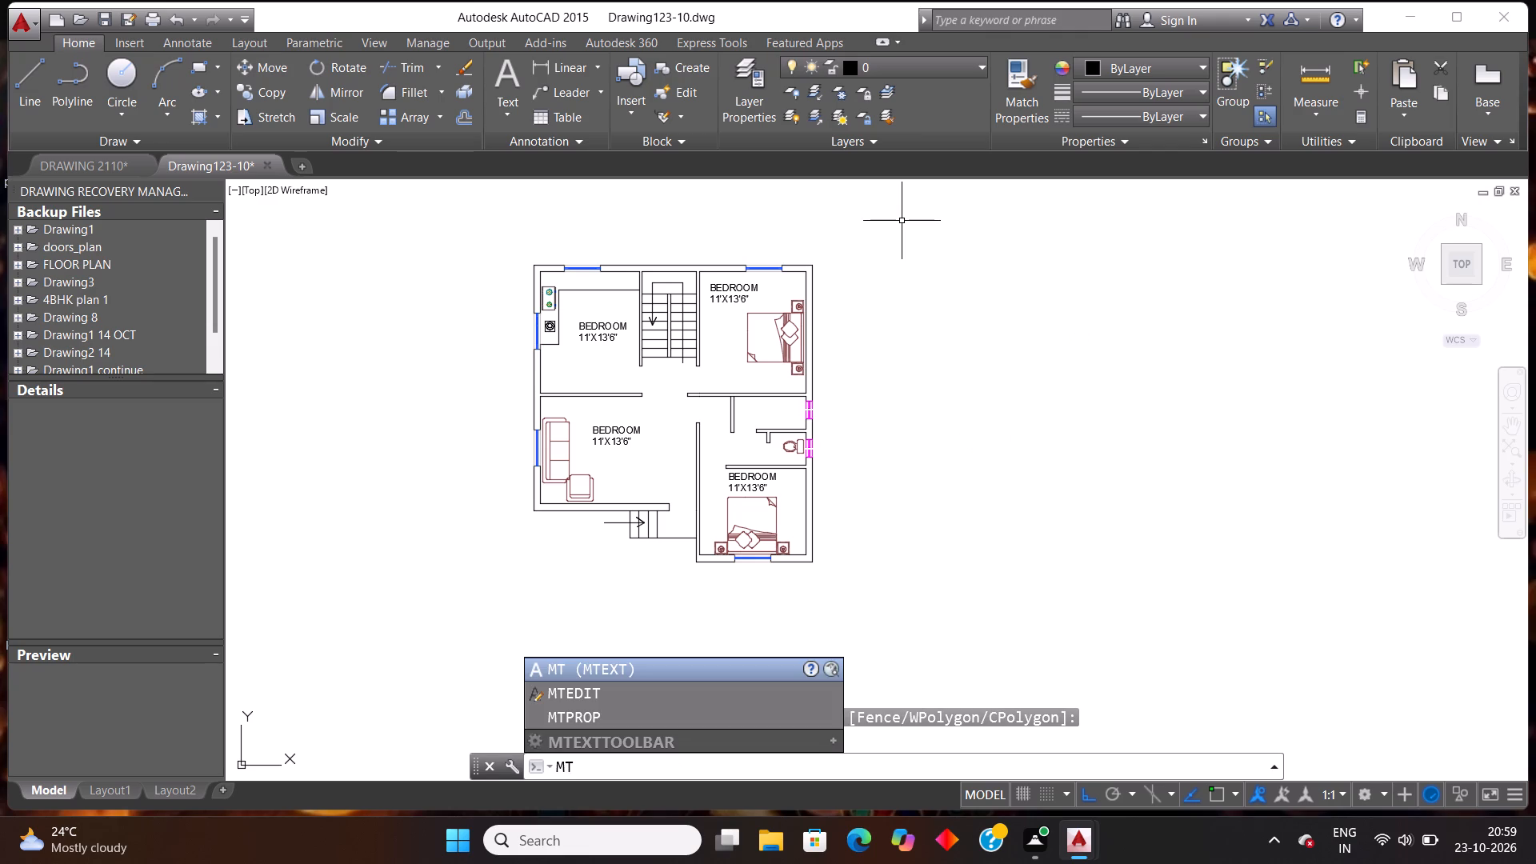
click(612, 667)
click(901, 474)
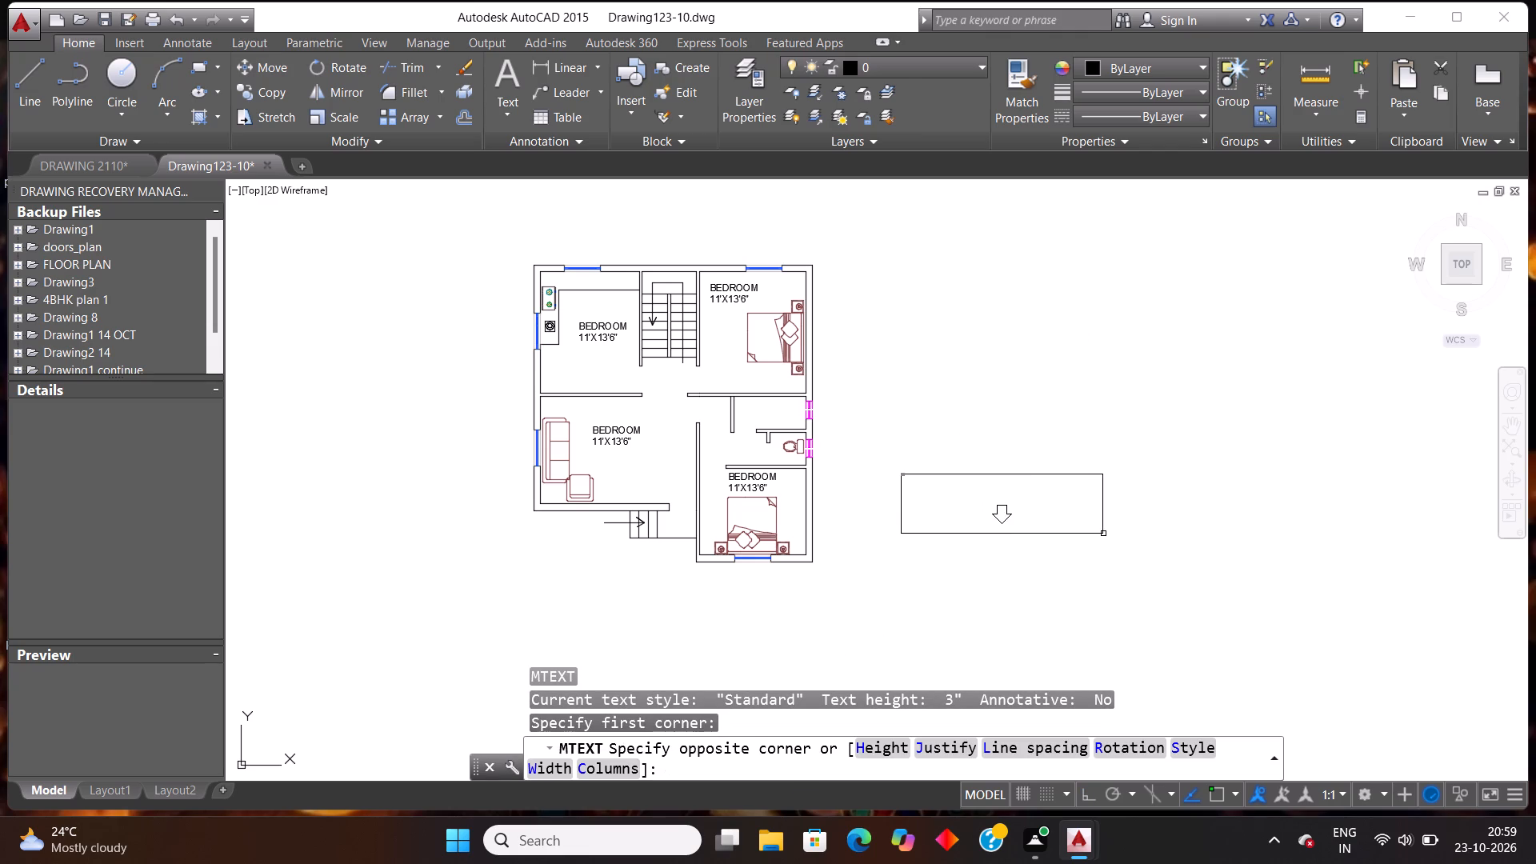
click(999, 490)
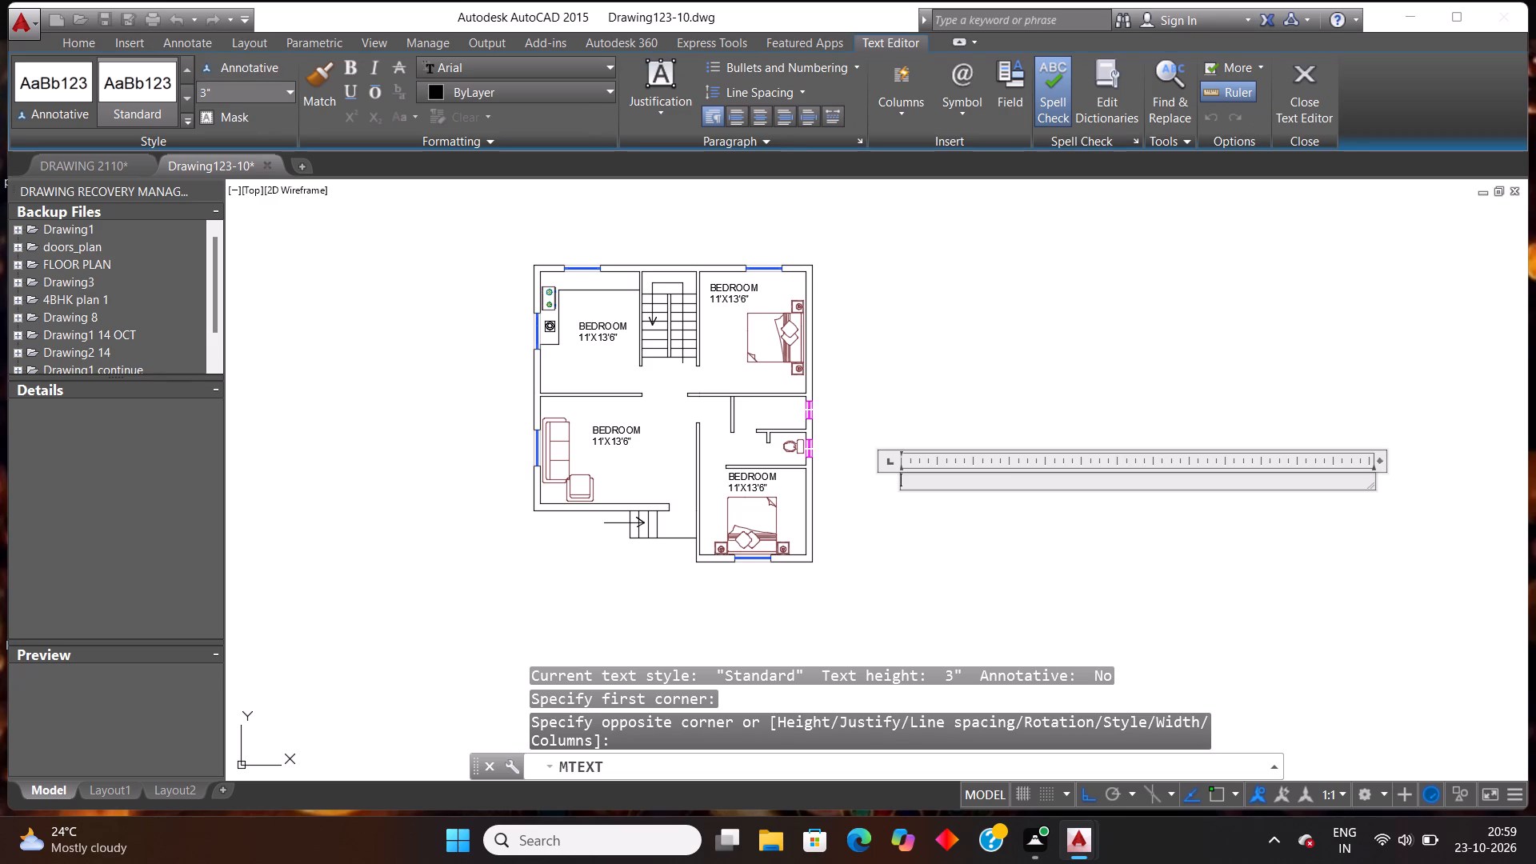
click(224, 89)
text(6")
key(Return)
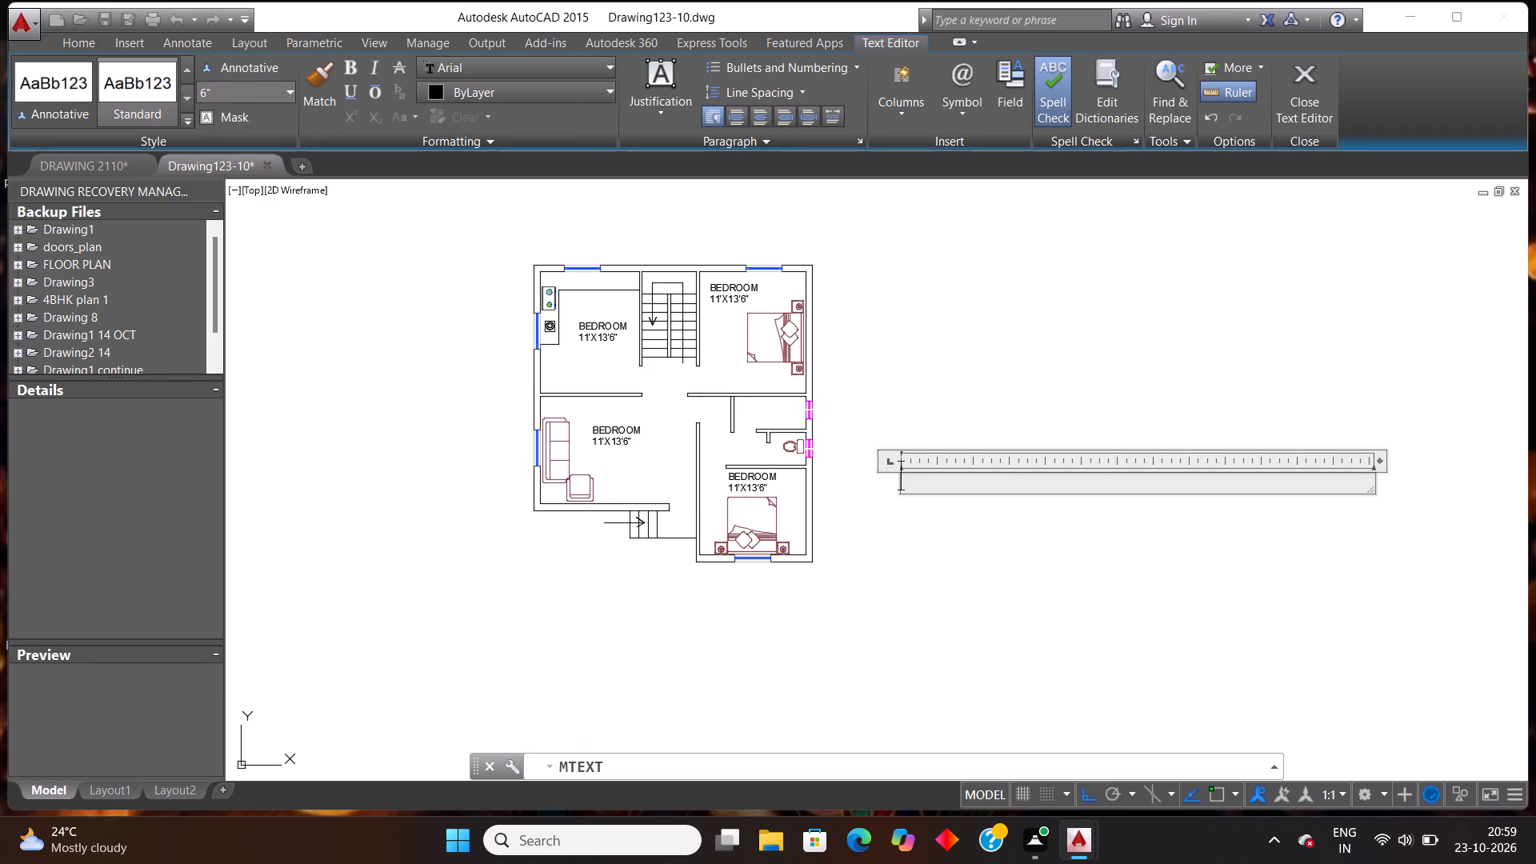
text(TOILET)
key(Return)
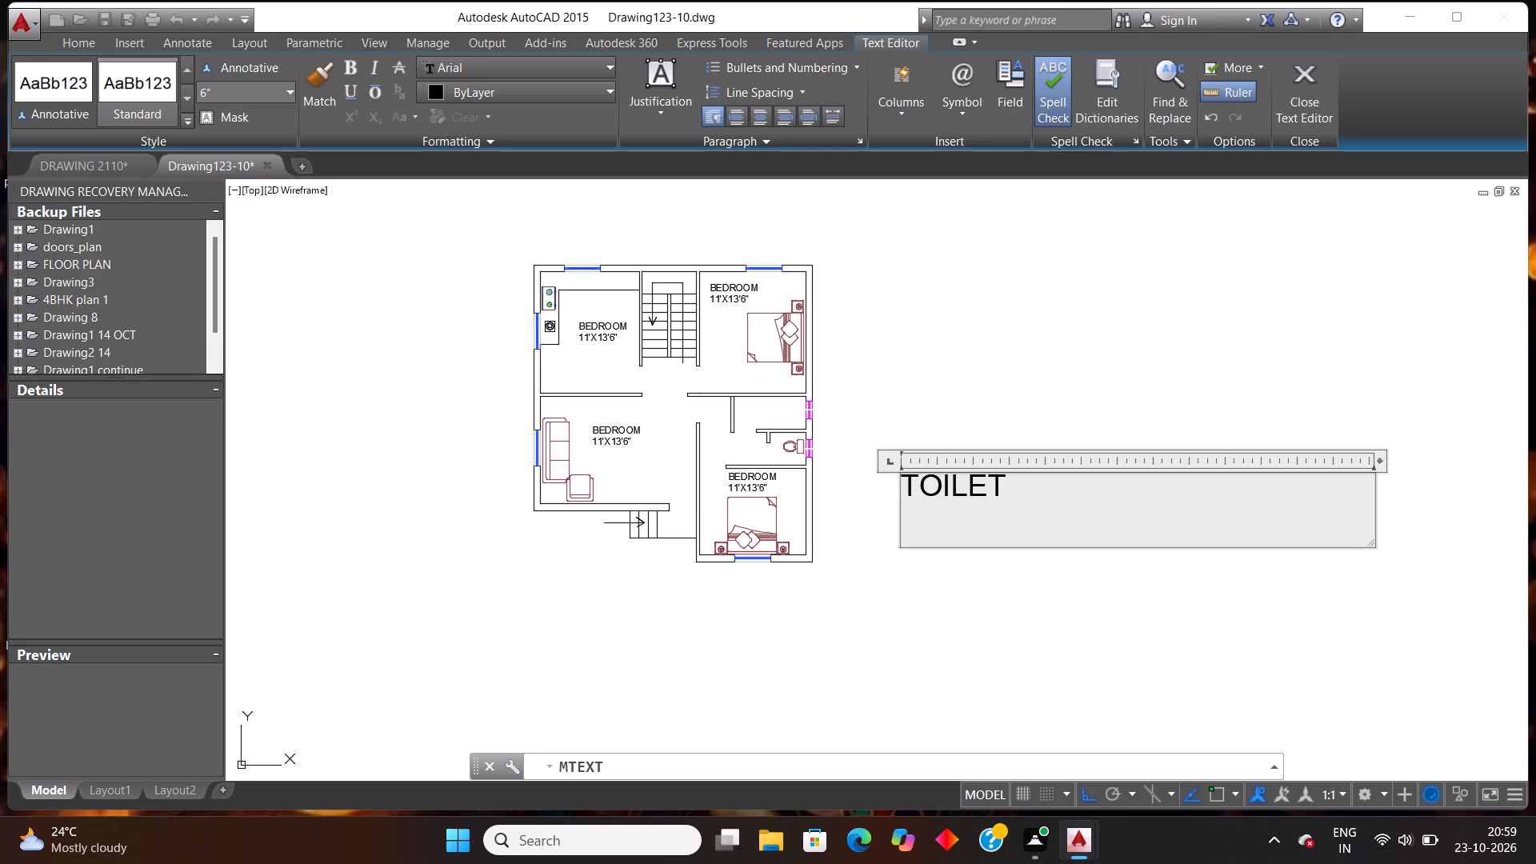
text(10')
text(X10')
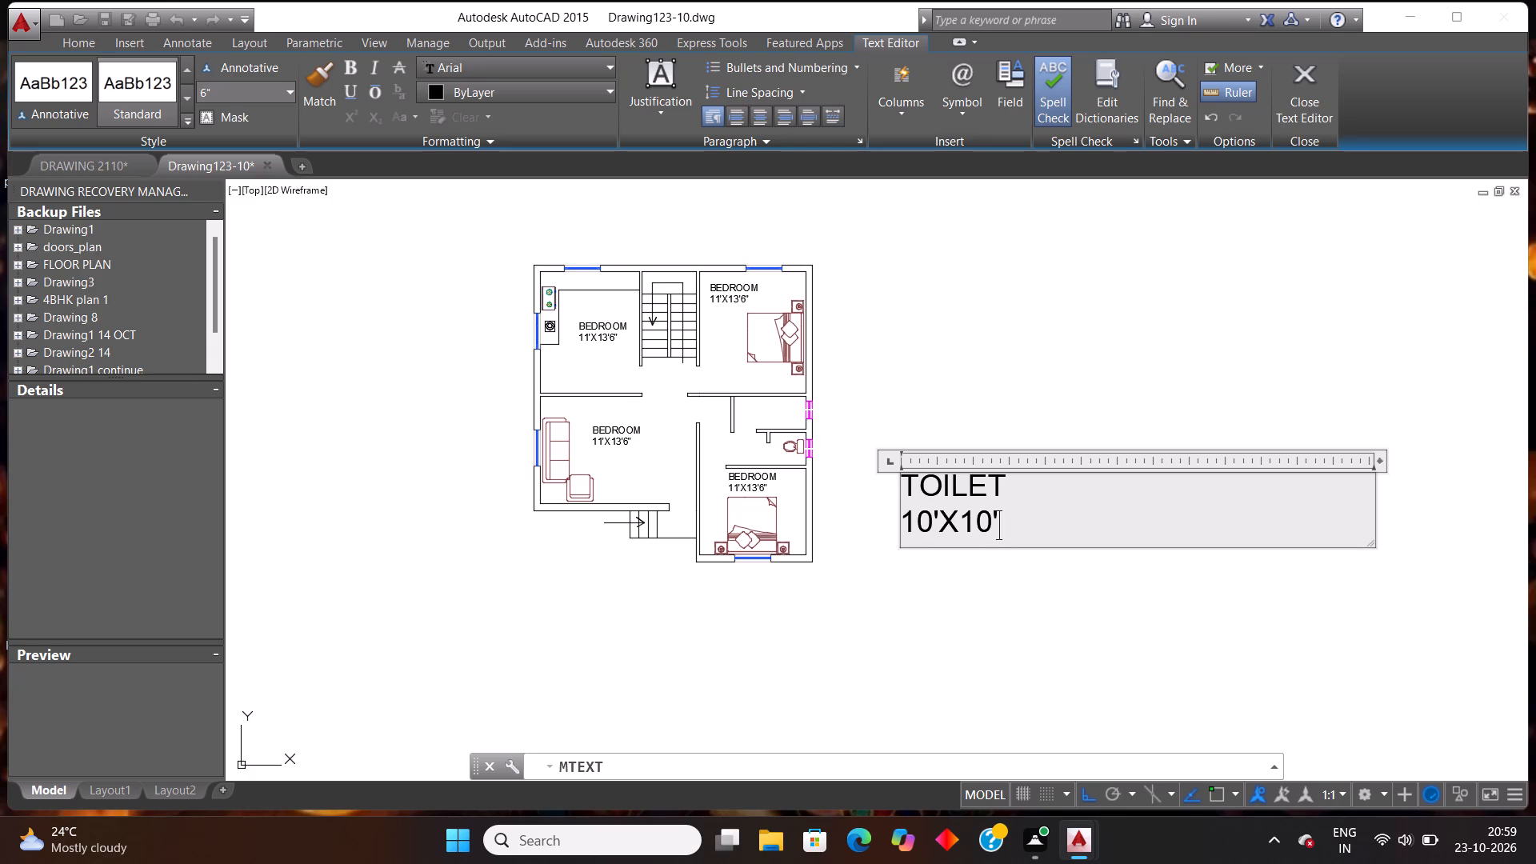
click(964, 400)
Copy the TOILET 10'X10' label into the WC, the small room above it and the adjoining space beyond the short partition wall.
click(987, 566)
click(888, 399)
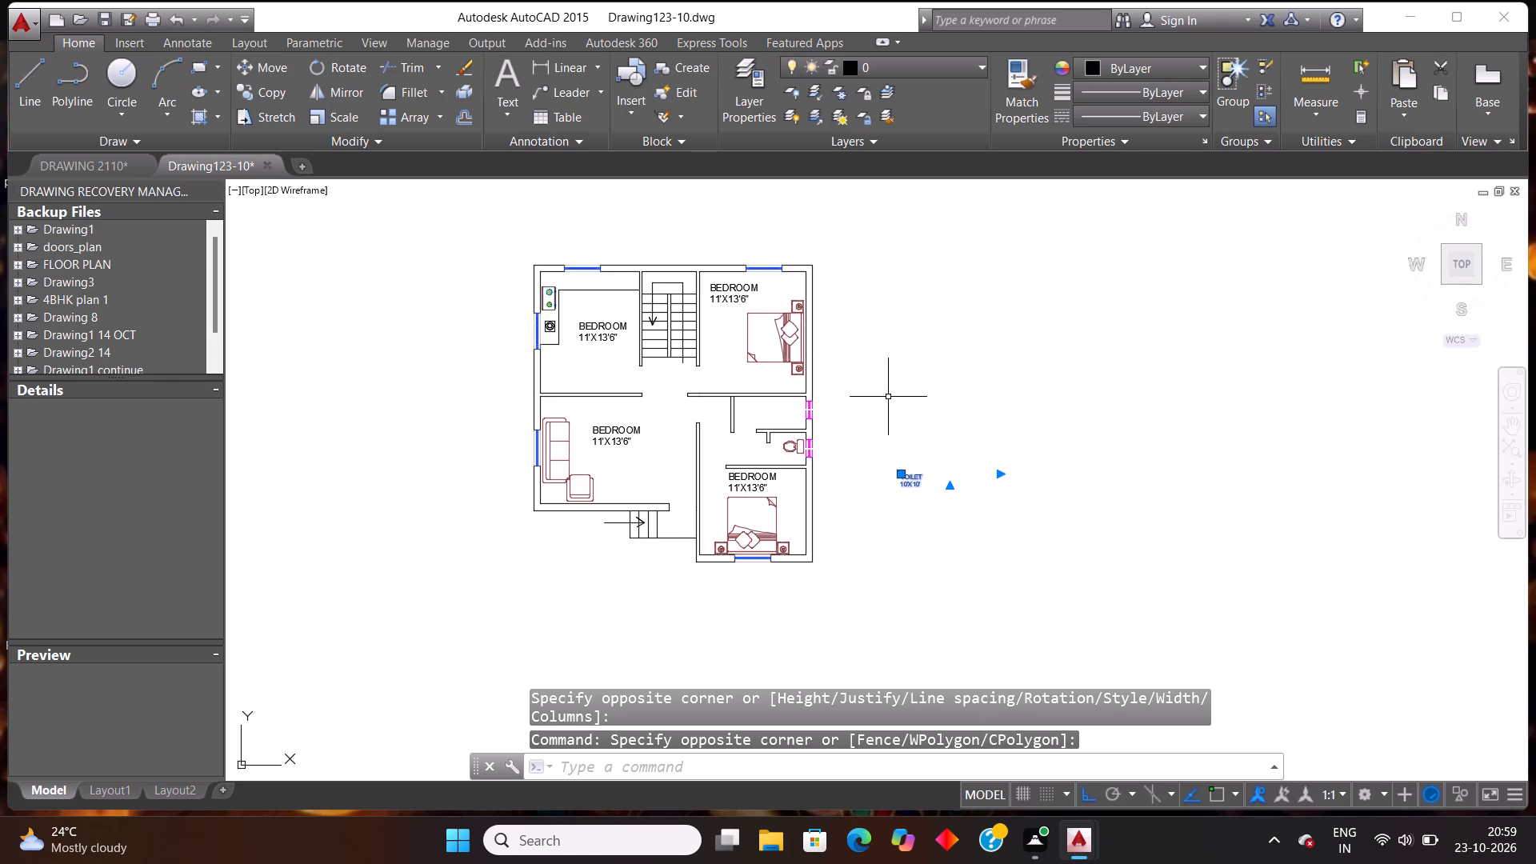
key(ctrl+c)
key(ctrl+v)
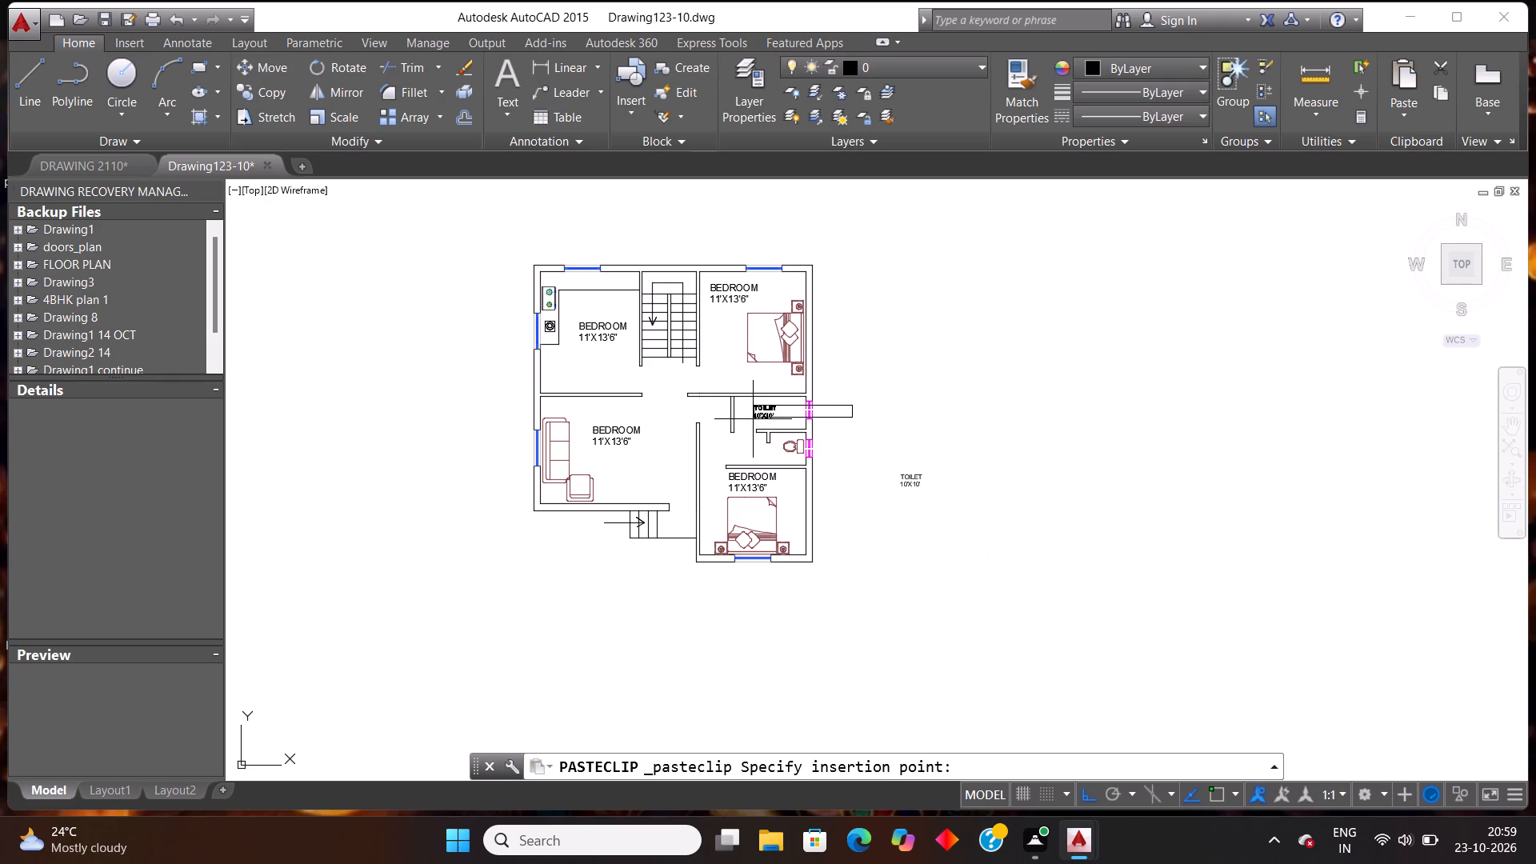
click(759, 419)
key(ctrl+v)
ctrl+drag(874, 552, 771, 439)
key(ctrl+v)
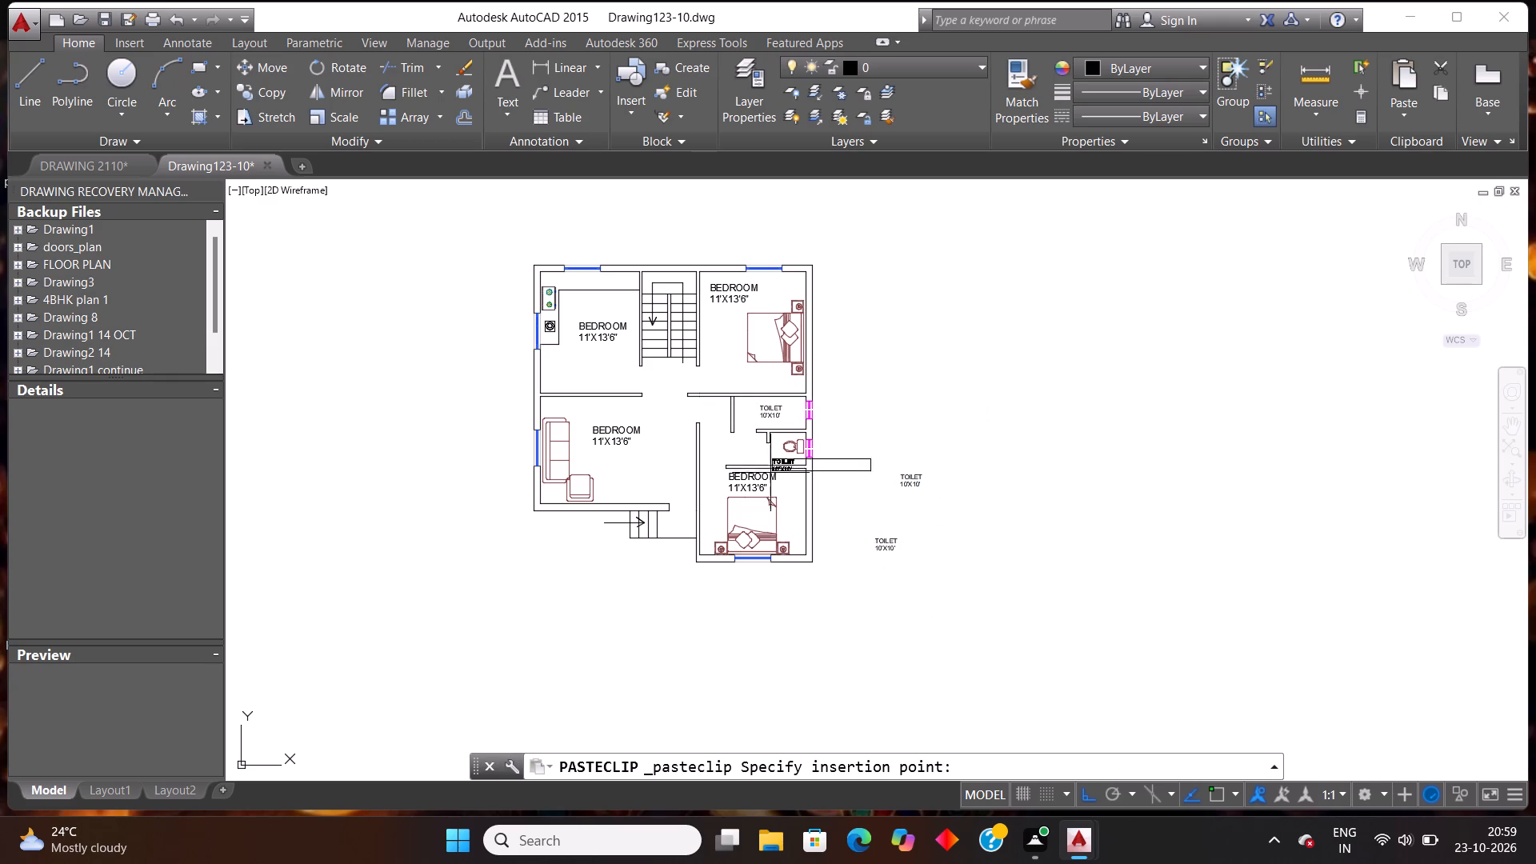
click(758, 462)
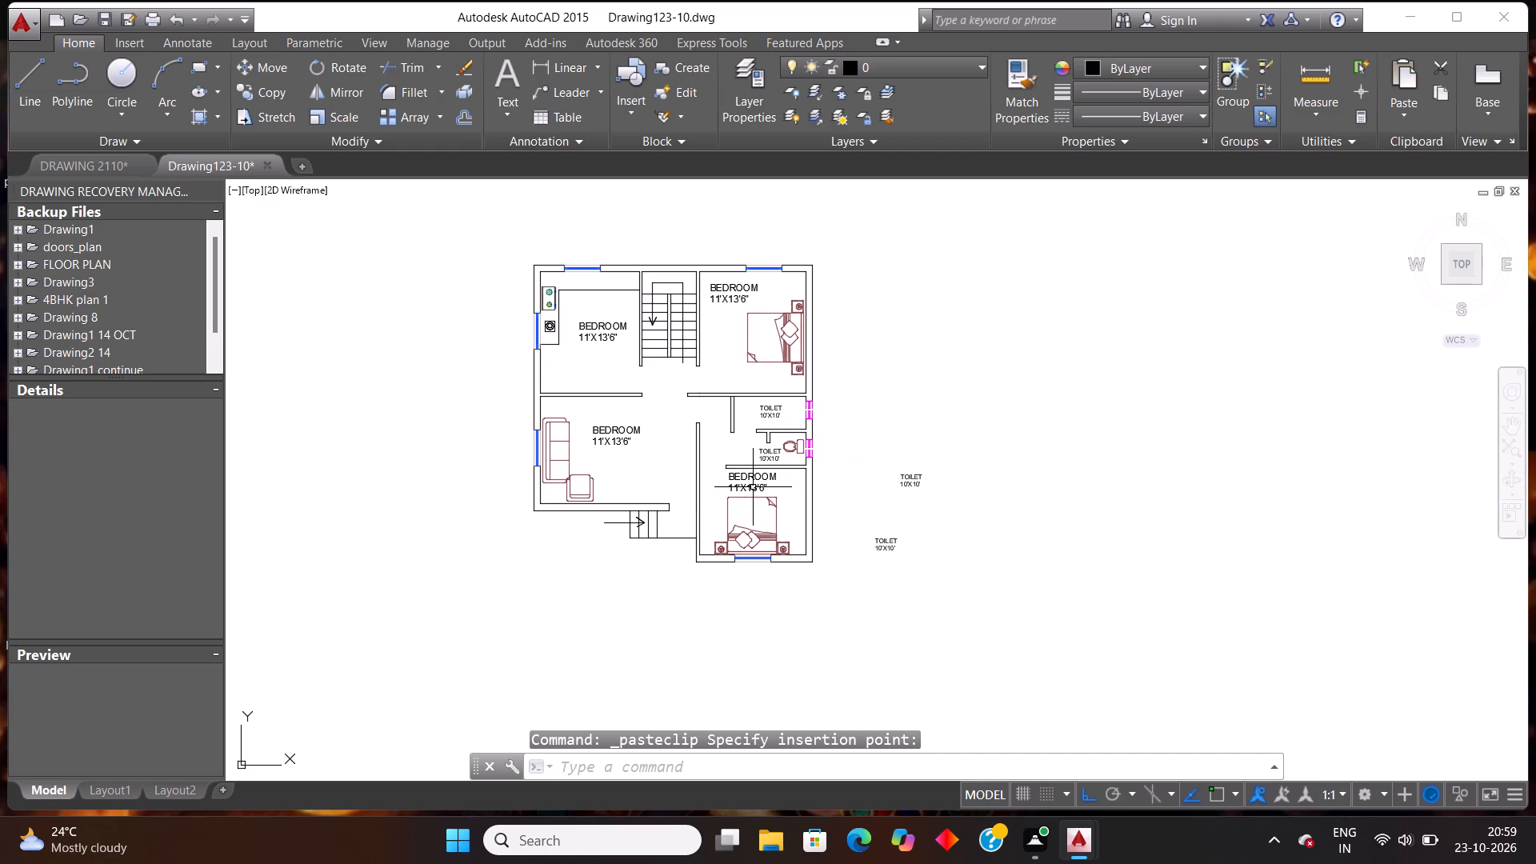
key(ctrl+v)
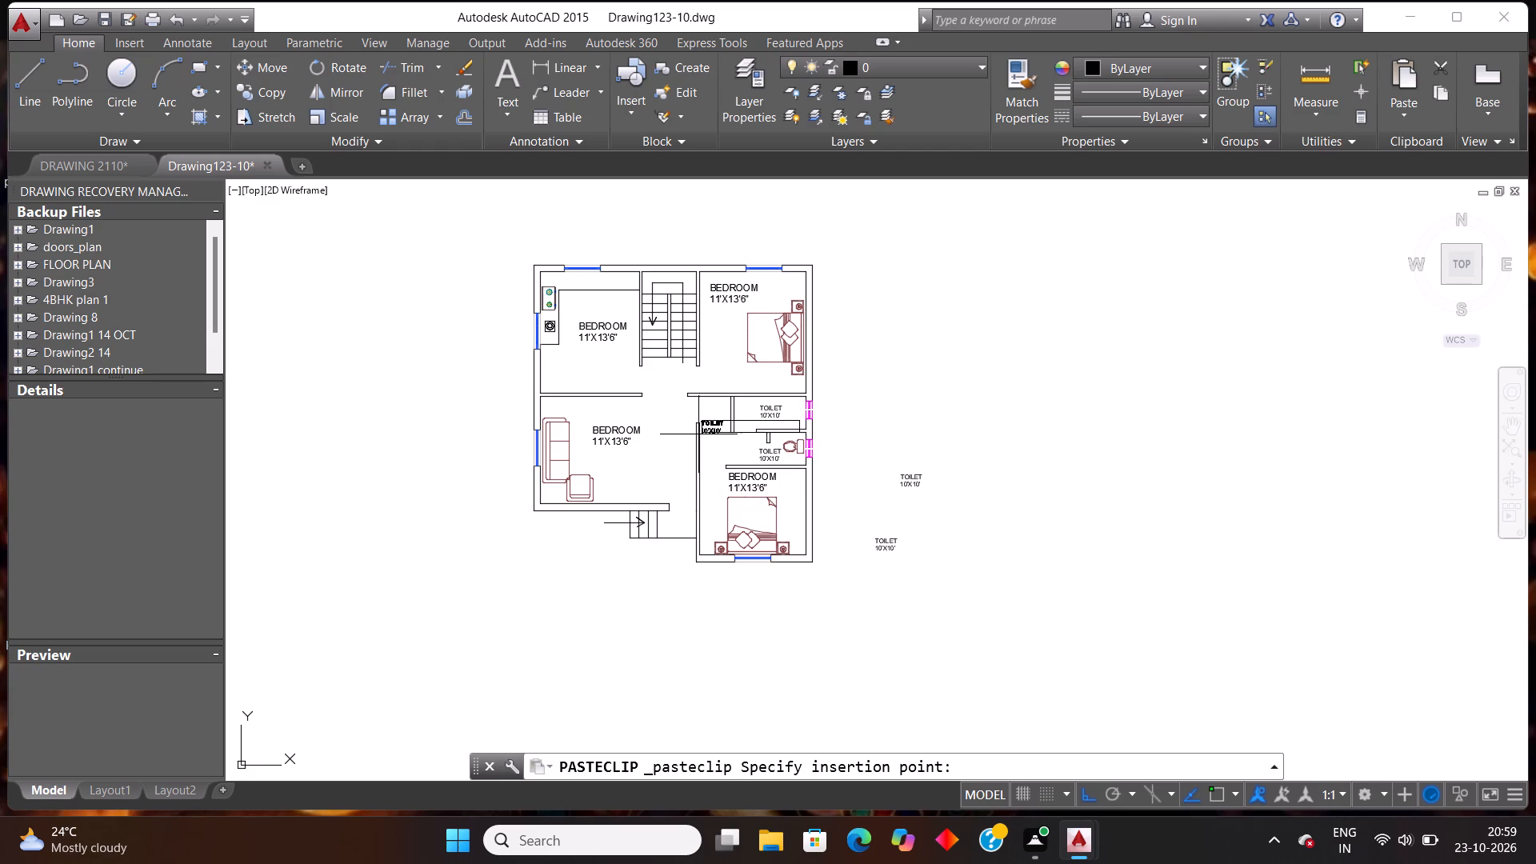
click(705, 430)
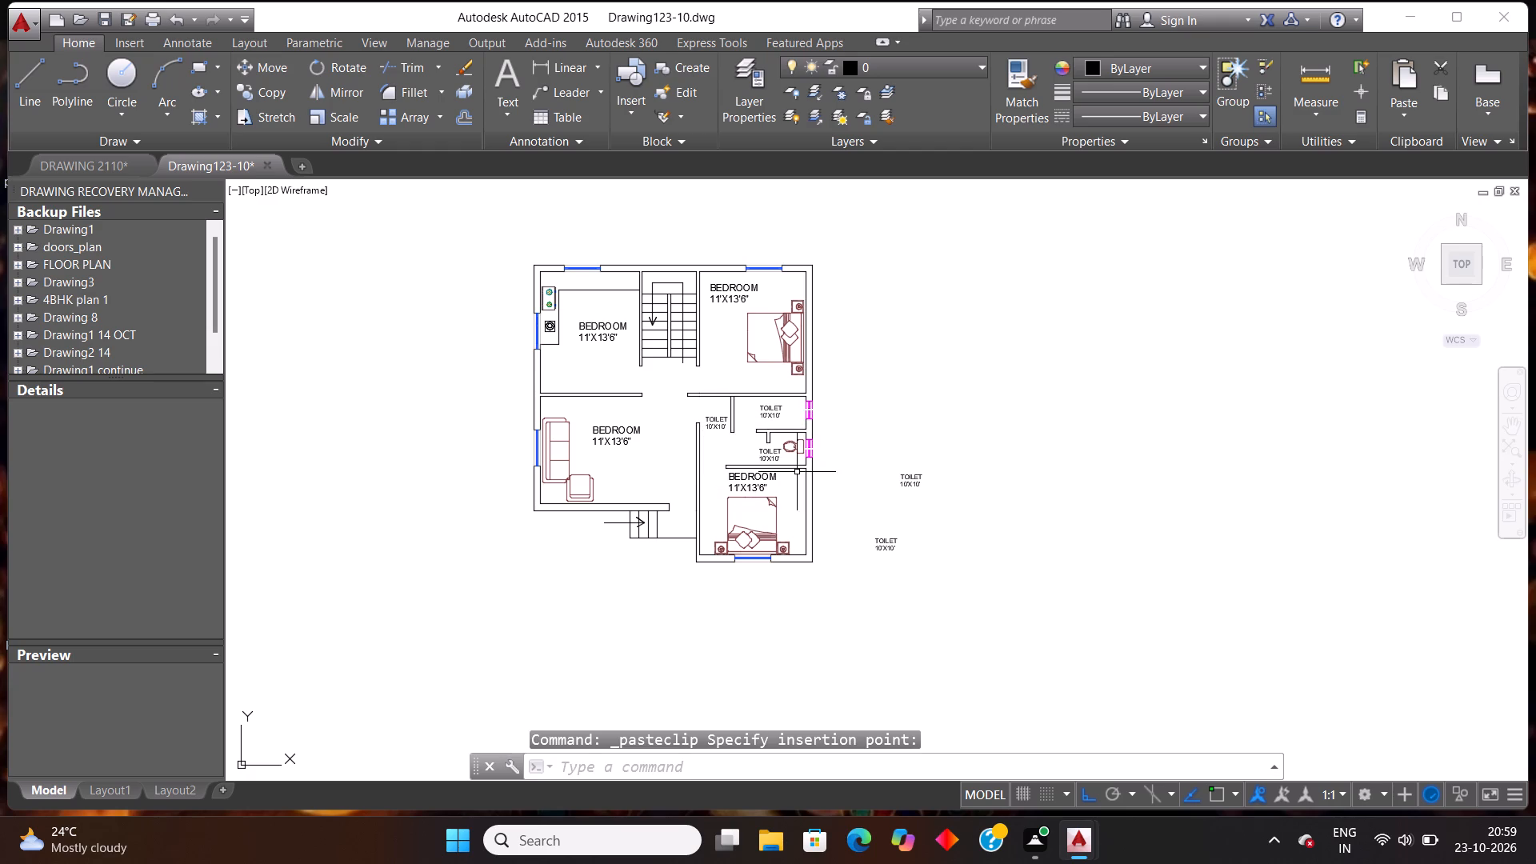
Delete the two spare TOILET labels in the empty space beside the floor plan.
scroll(797, 474, down, 1)
scroll(797, 474, up, 1)
drag(943, 570, 938, 562)
click(853, 410)
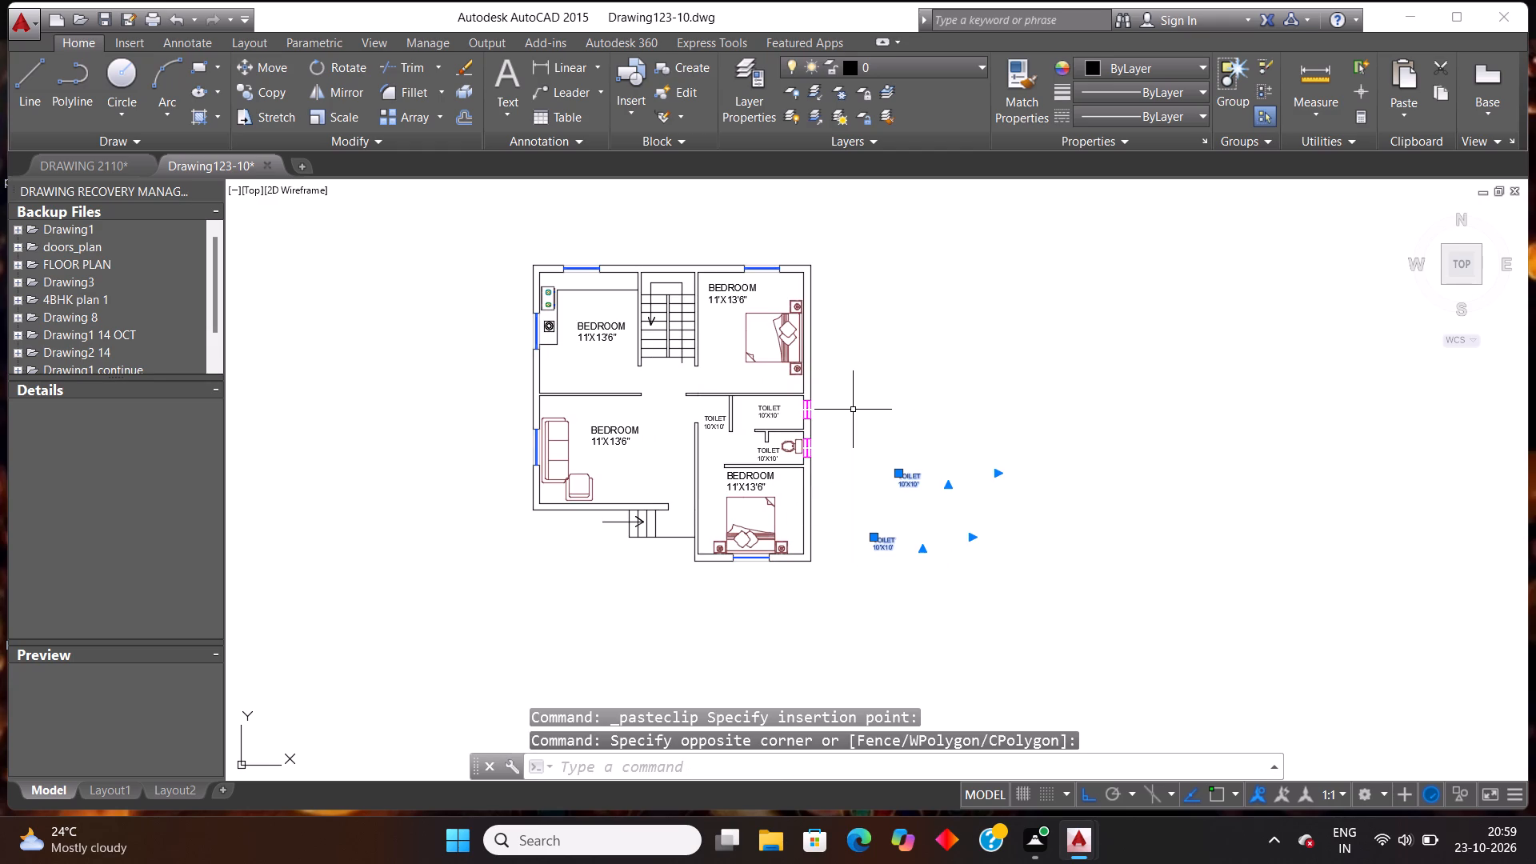
key(Delete)
Change the name in the label of the room with the stove and sink from BEDROOM to KITCHEN.
scroll(853, 410, down, 1)
scroll(720, 367, up, 1)
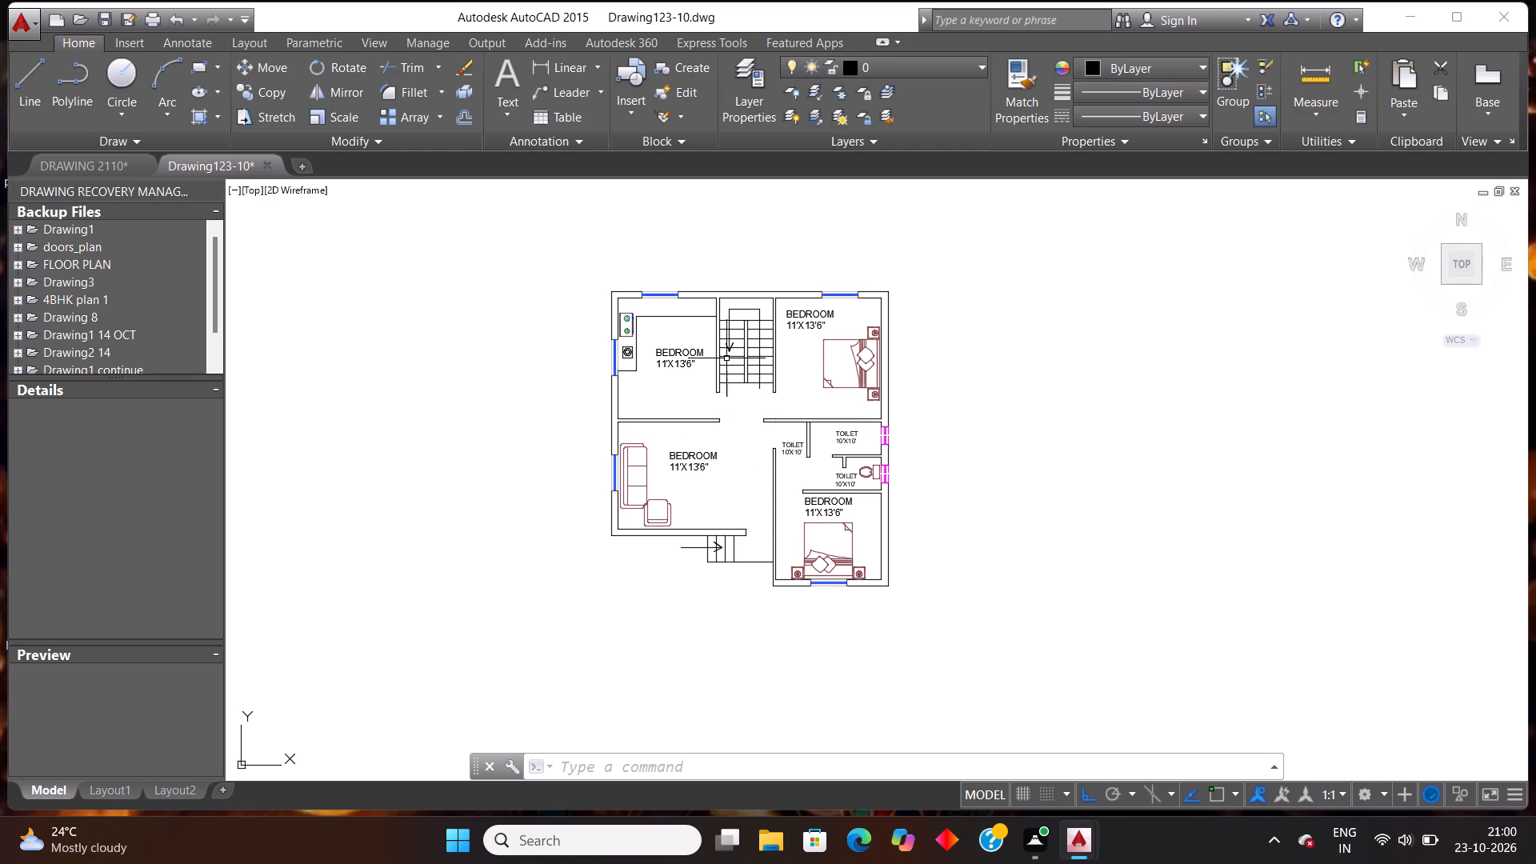
scroll(669, 353, up, 2)
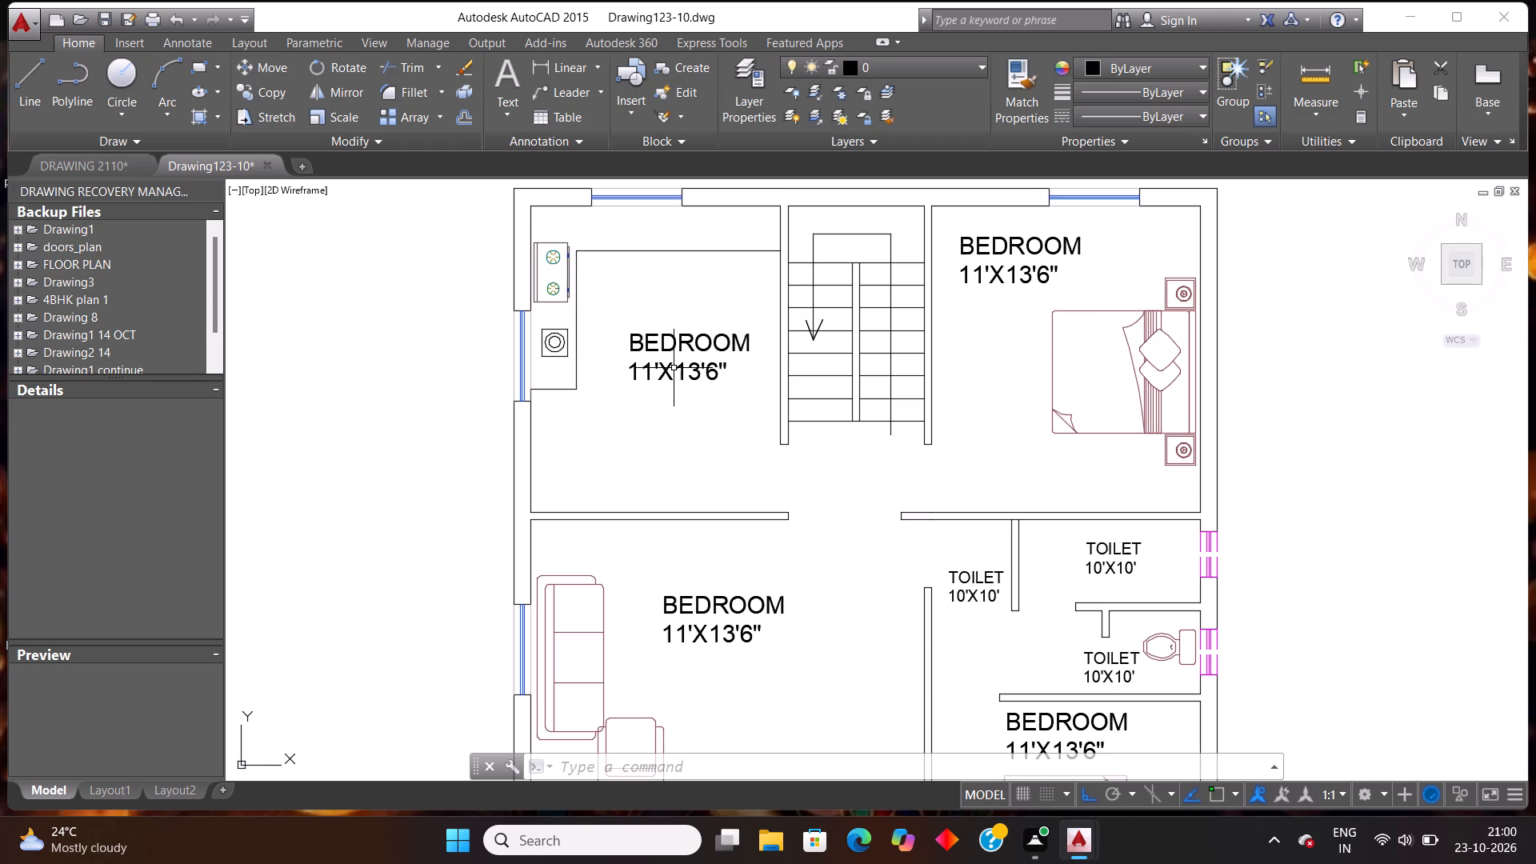
double_click(717, 374)
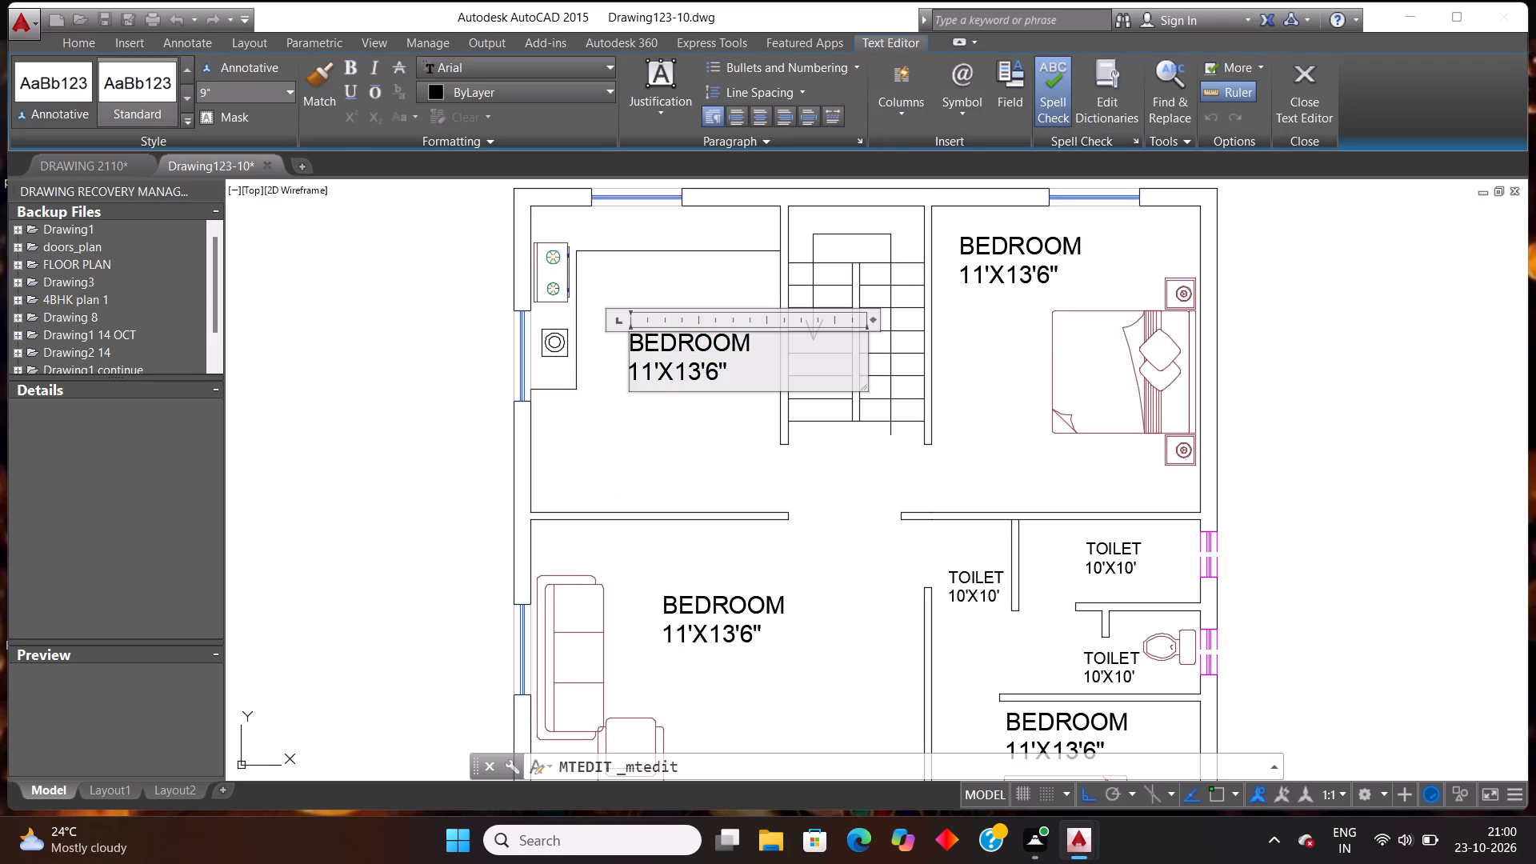
click(758, 343)
key(BackSpace)
key(BackSpace)
key(BackSpace)
key(BackSpace)
key(BackSpace)
key(BackSpace)
key(BackSpace)
key(BackSpace)
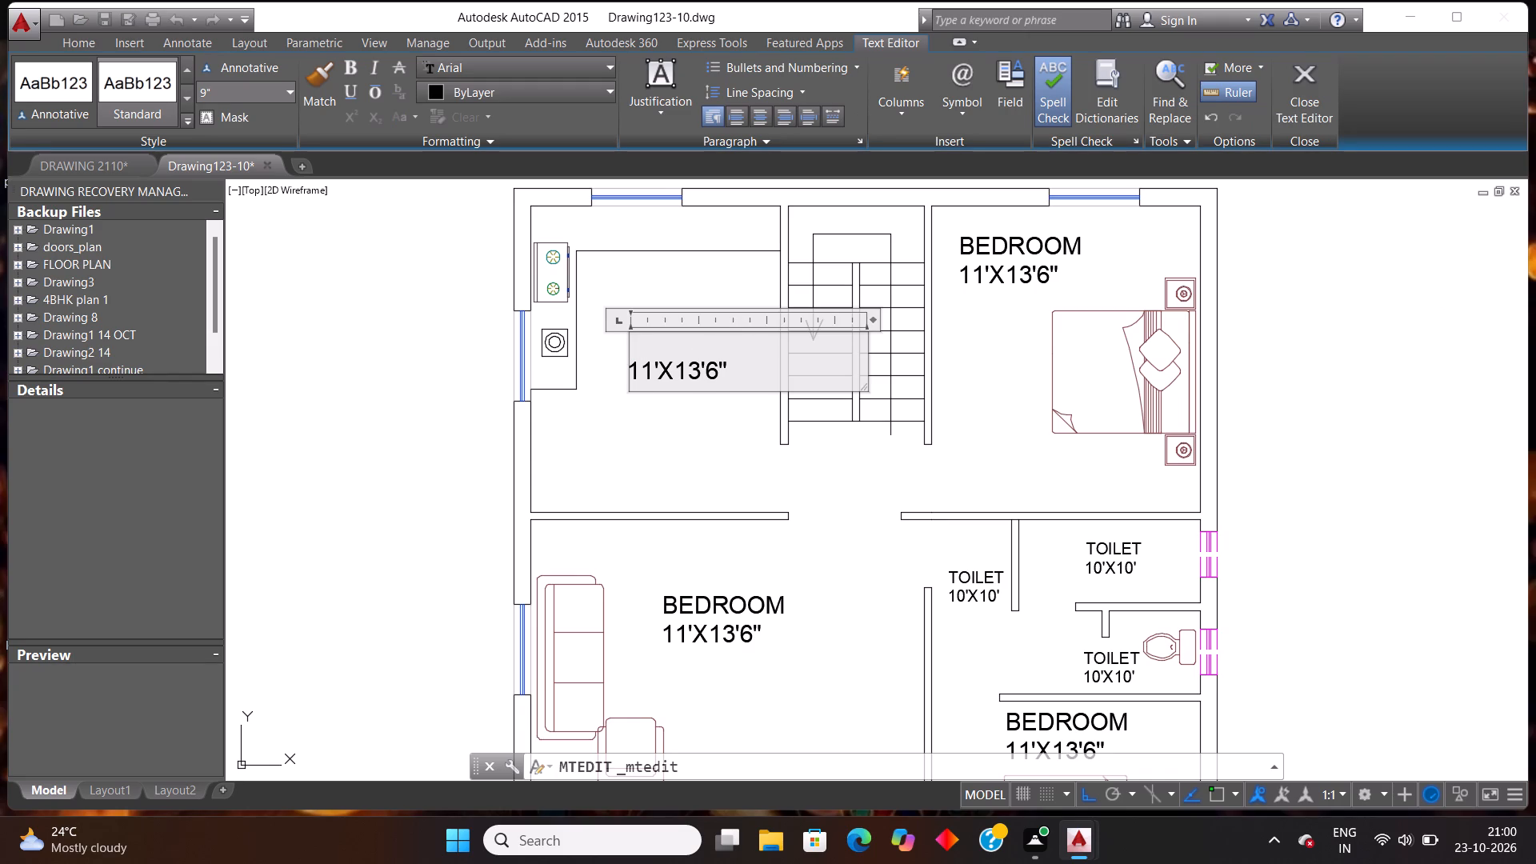
text(KITC)
key(h)
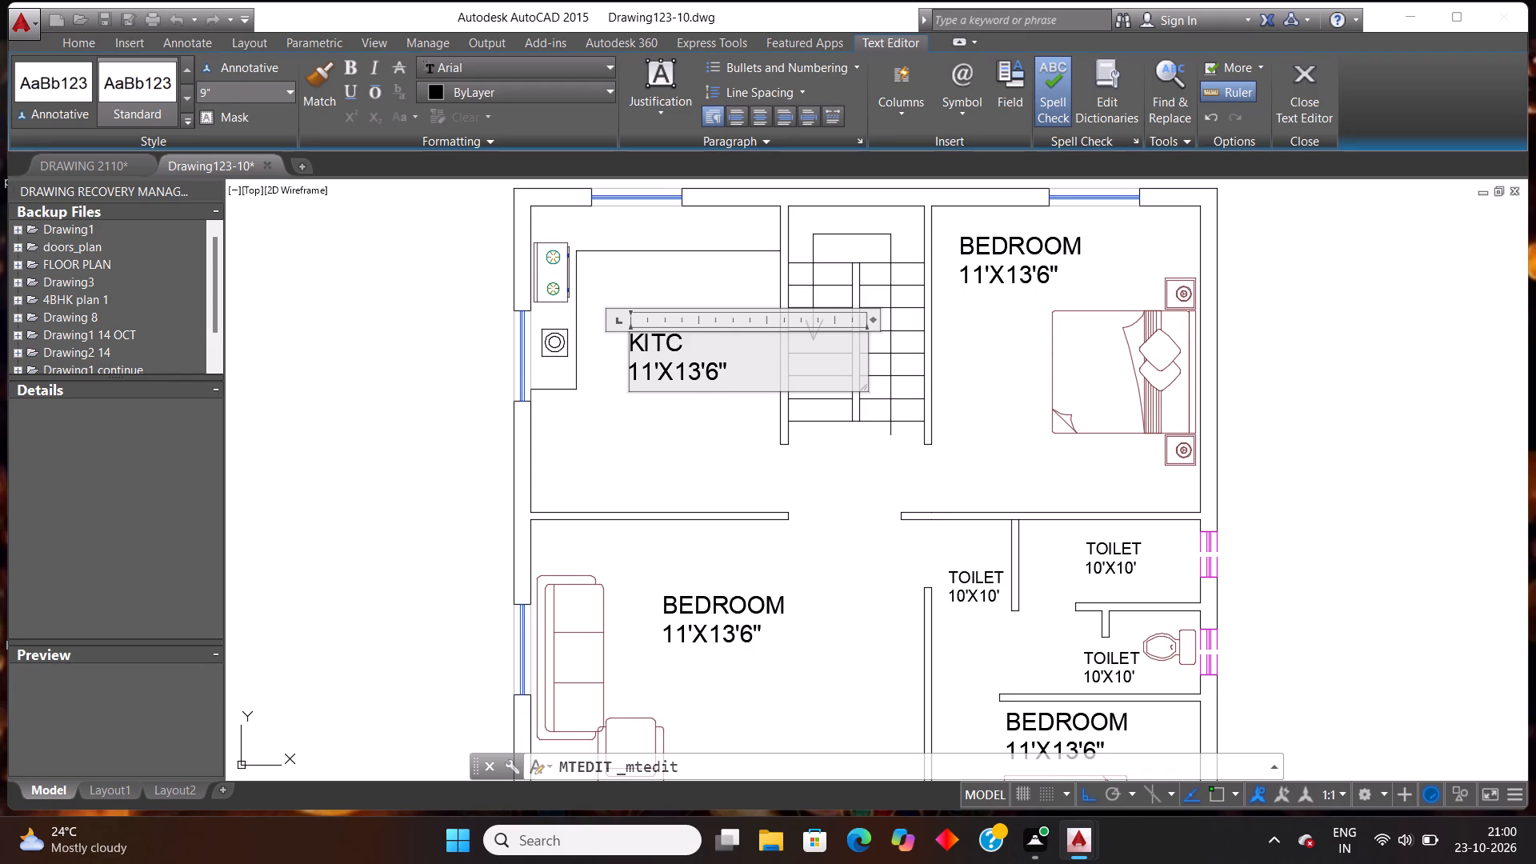
key(w)
key(BackSpace)
text(EN)
click(698, 279)
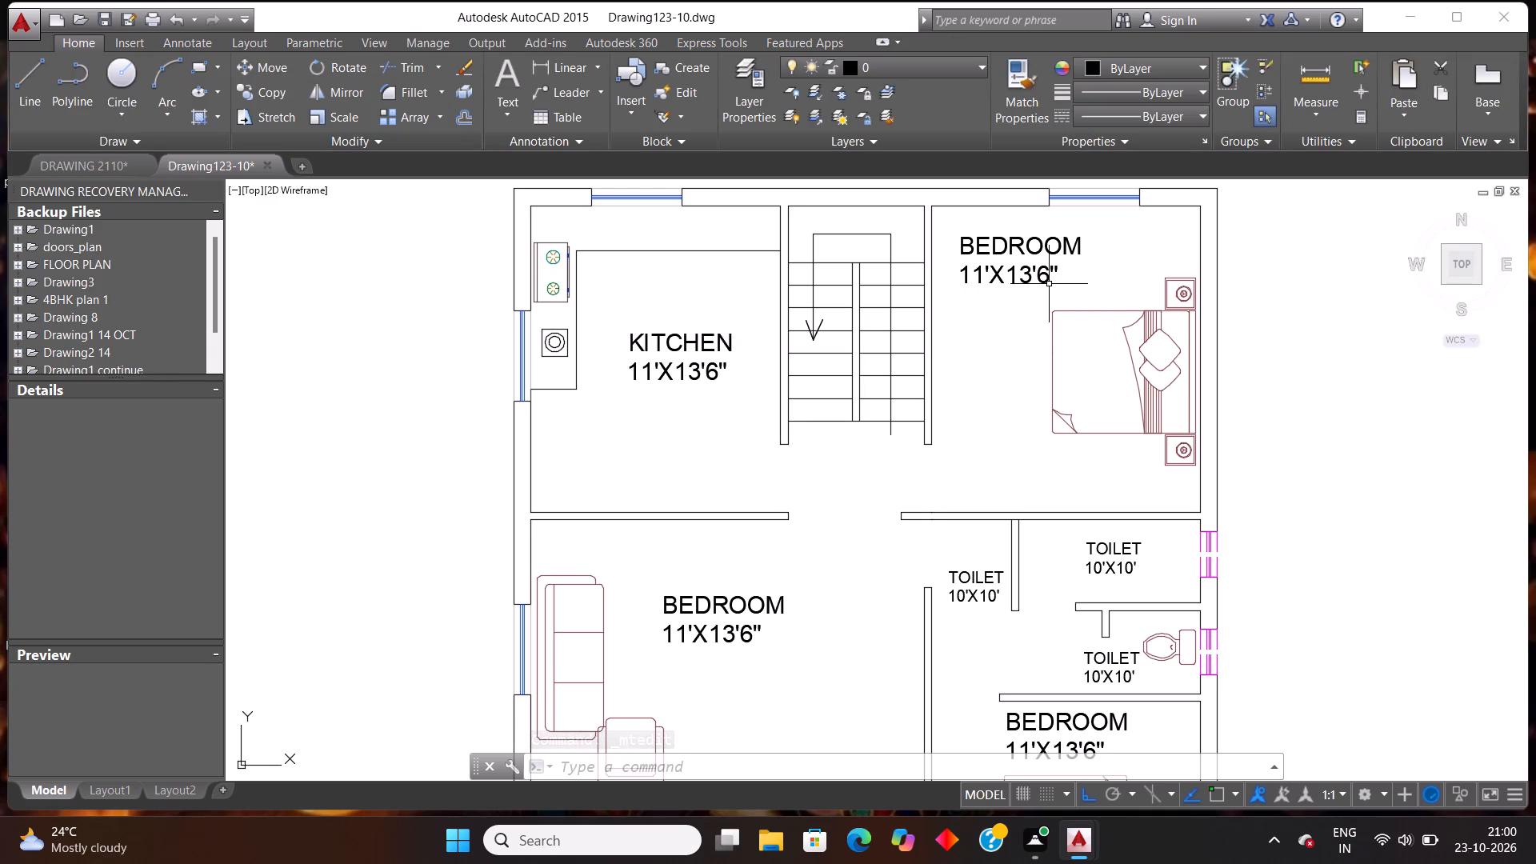
Replace the TOILET label text in the small room above the WC with BATHROOM and 8'X4' on the second line.
scroll(961, 389, down, 1)
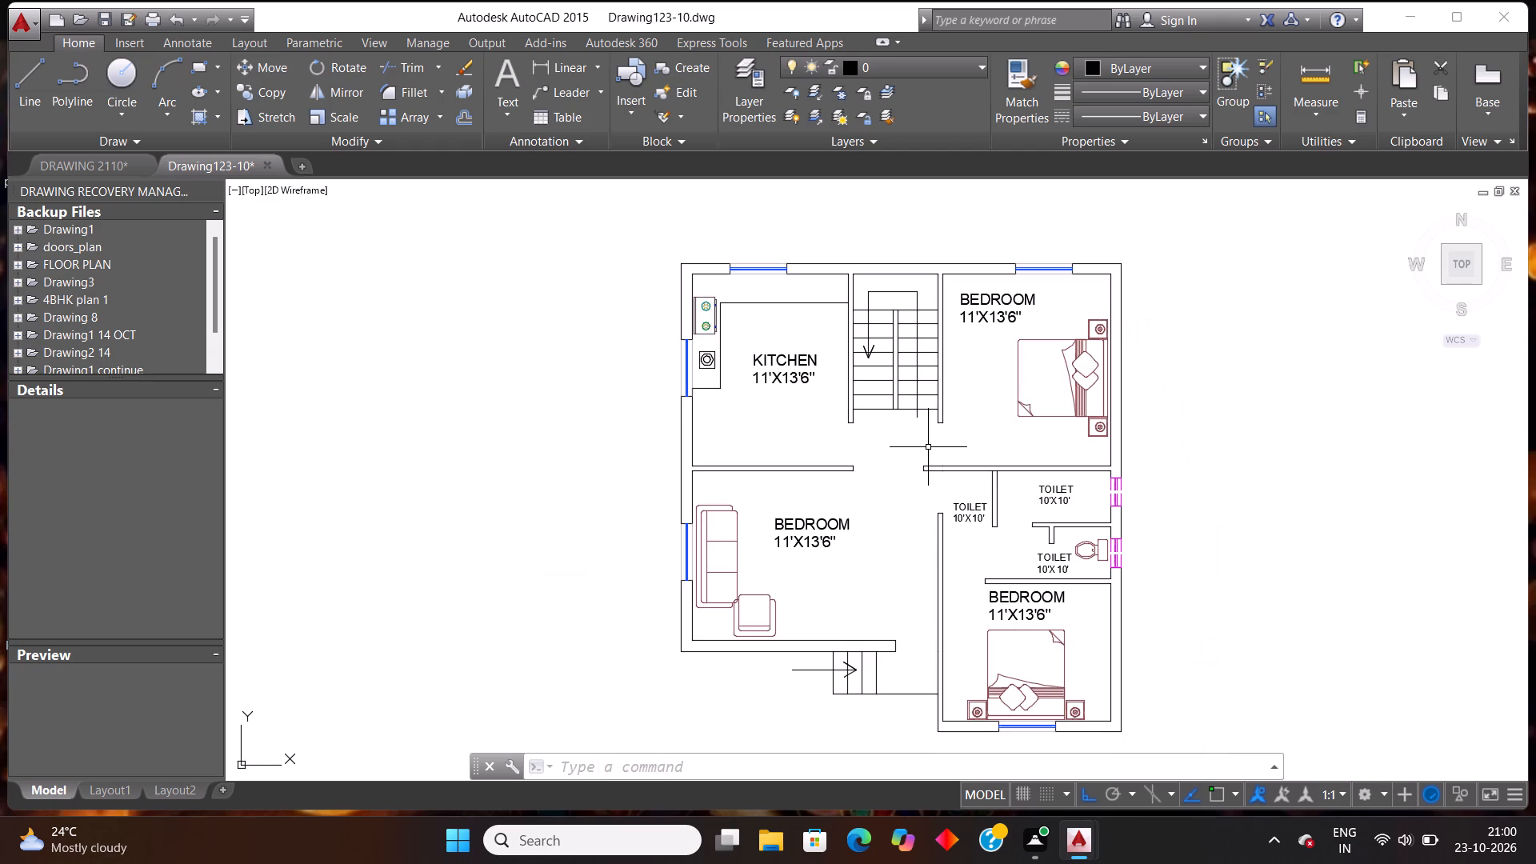
scroll(1140, 491, up, 1)
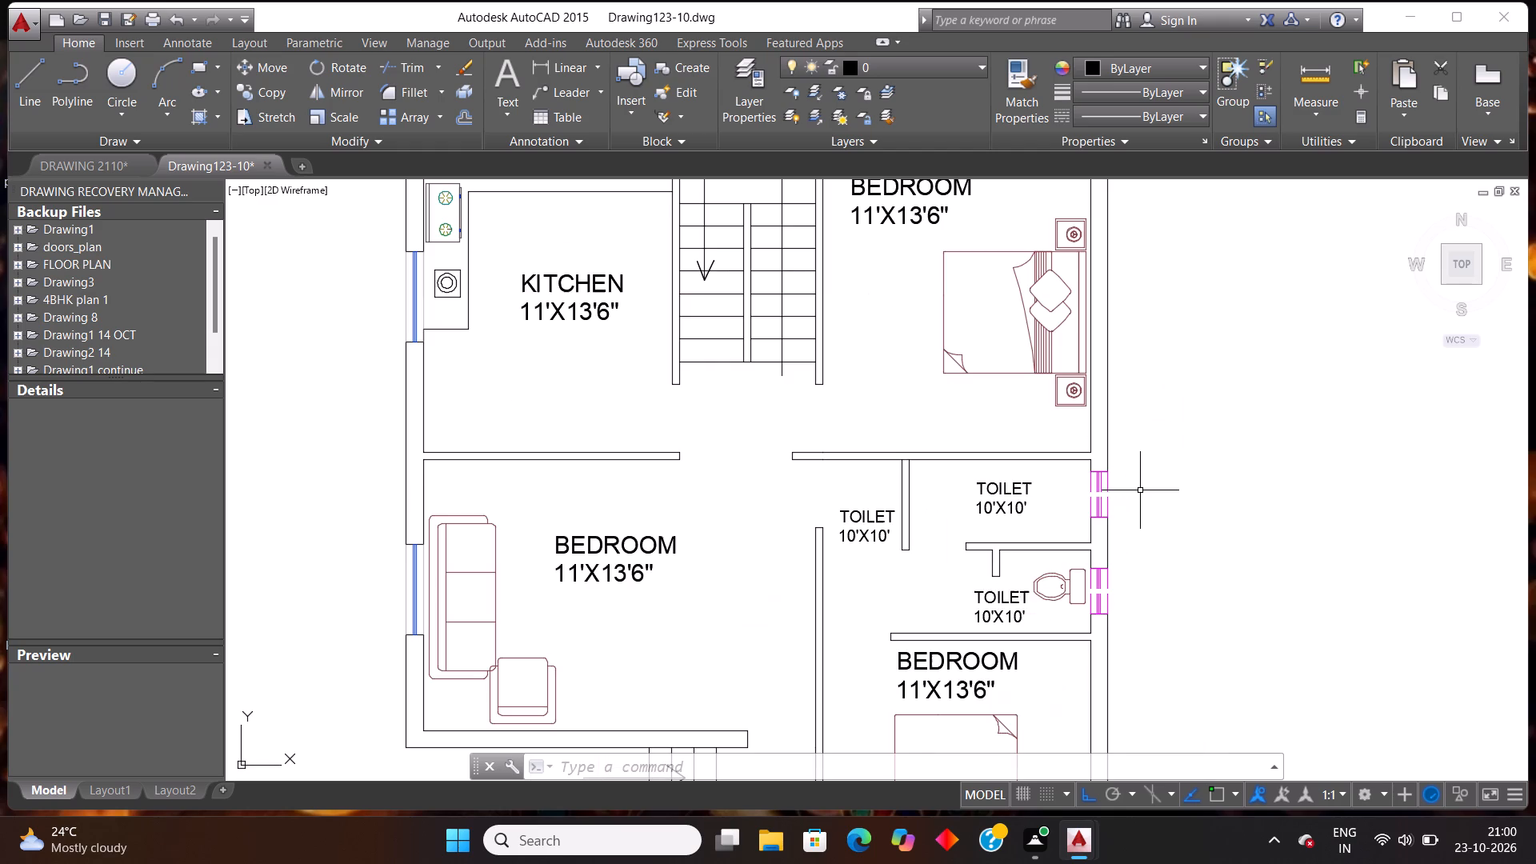
double_click(1018, 514)
click(1026, 510)
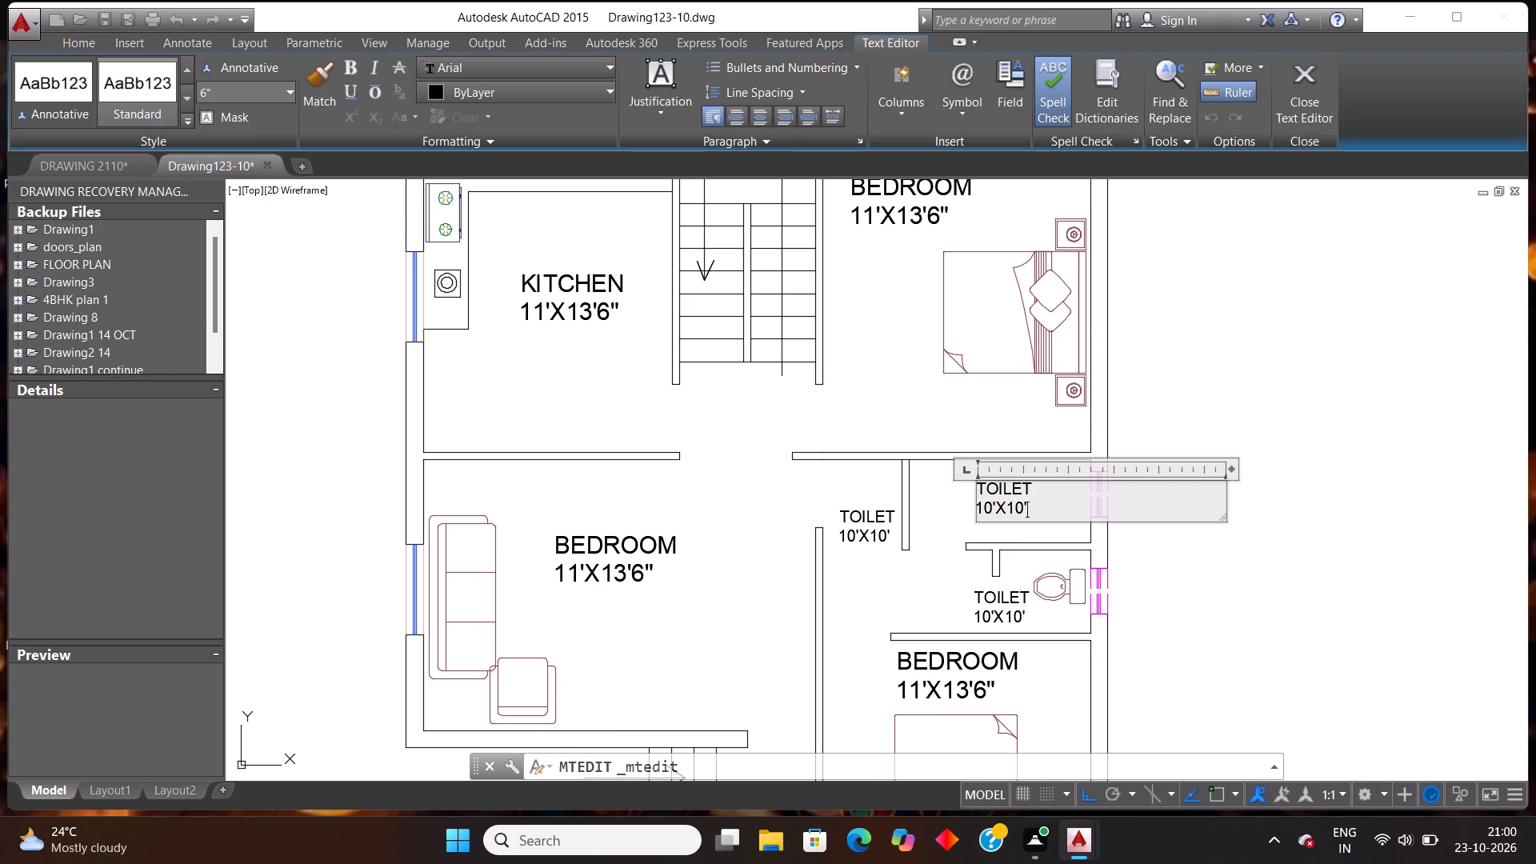
key(BackSpace)
key(BackSpace)
key(BackSpace)
key(BackSpace)
key(BackSpace)
key(BackSpace)
key(BackSpace)
key(BackSpace)
key(BackSpace)
key(BackSpace)
key(BackSpace)
key(BackSpace)
key(BackSpace)
key(BackSpace)
key(BackSpace)
key(BackSpace)
key(BackSpace)
key(BackSpace)
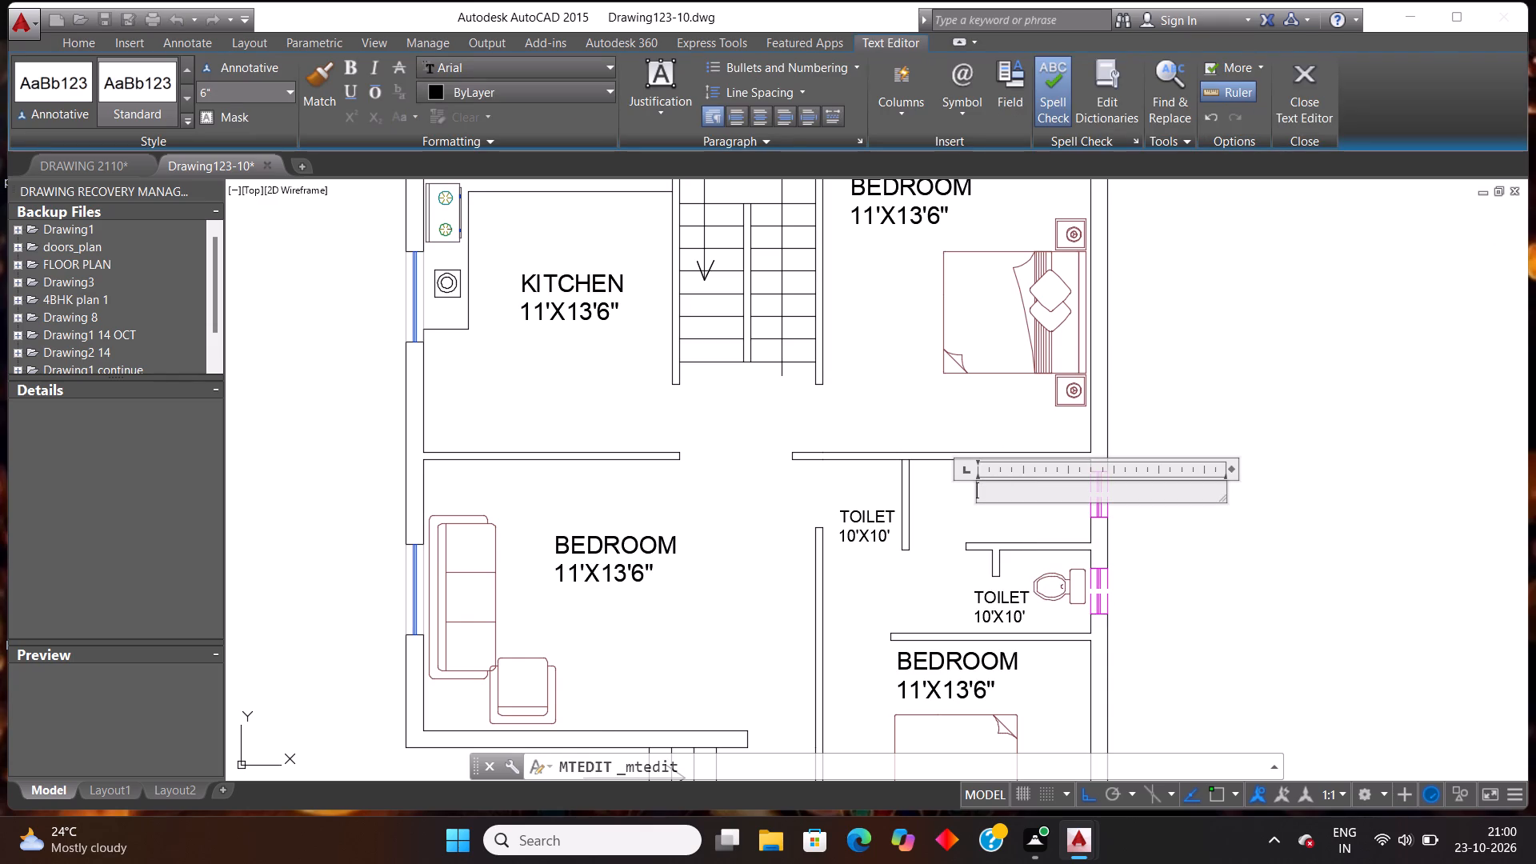
text(BATHROMM)
key(BackSpace)
key(BackSpace)
text(OM)
key(Return)
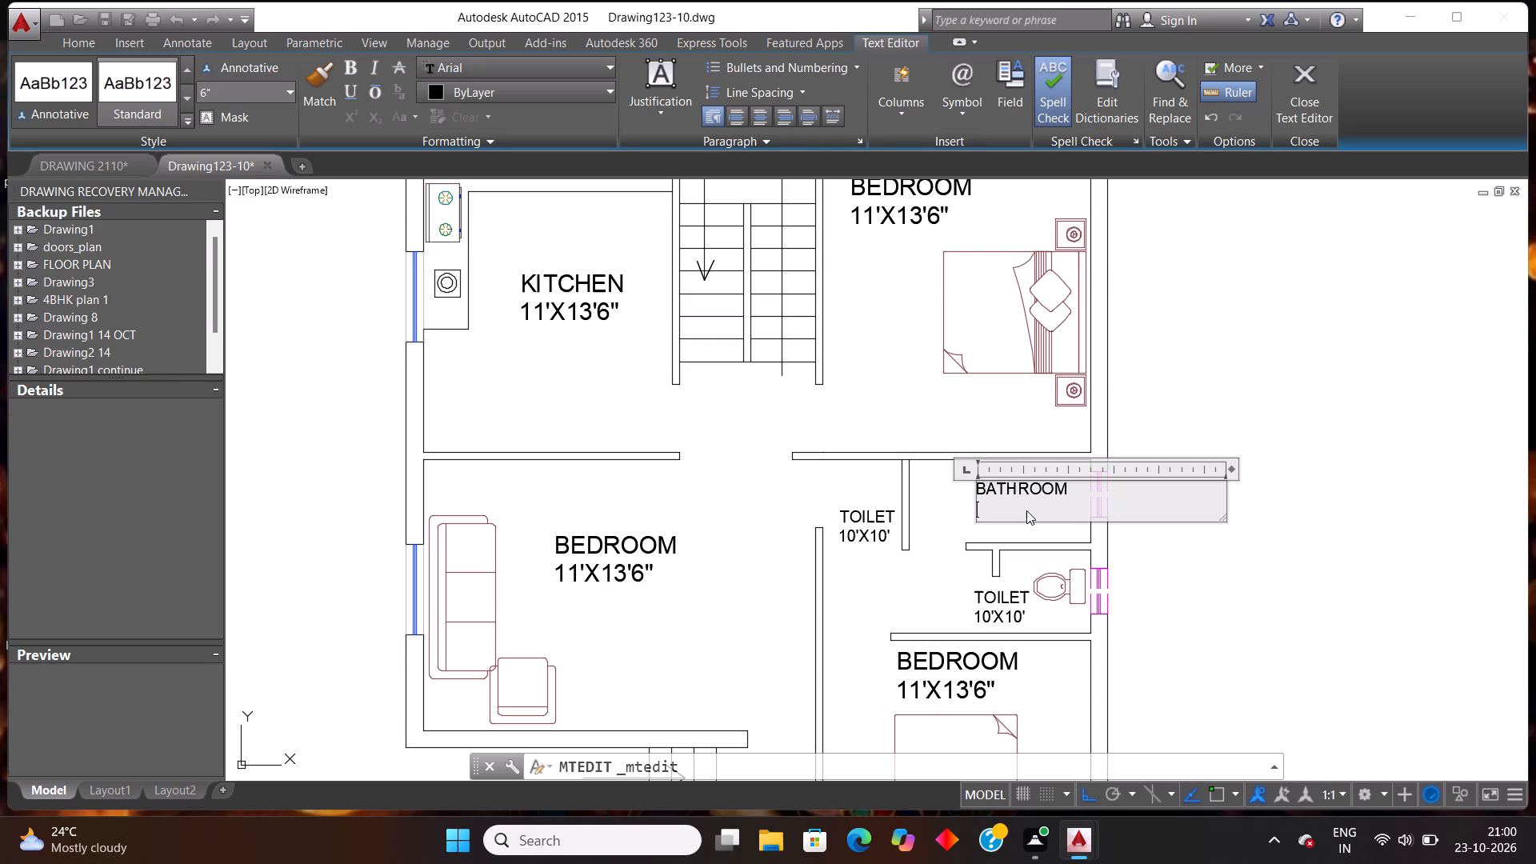
text(8'X)
text(4')
click(924, 590)
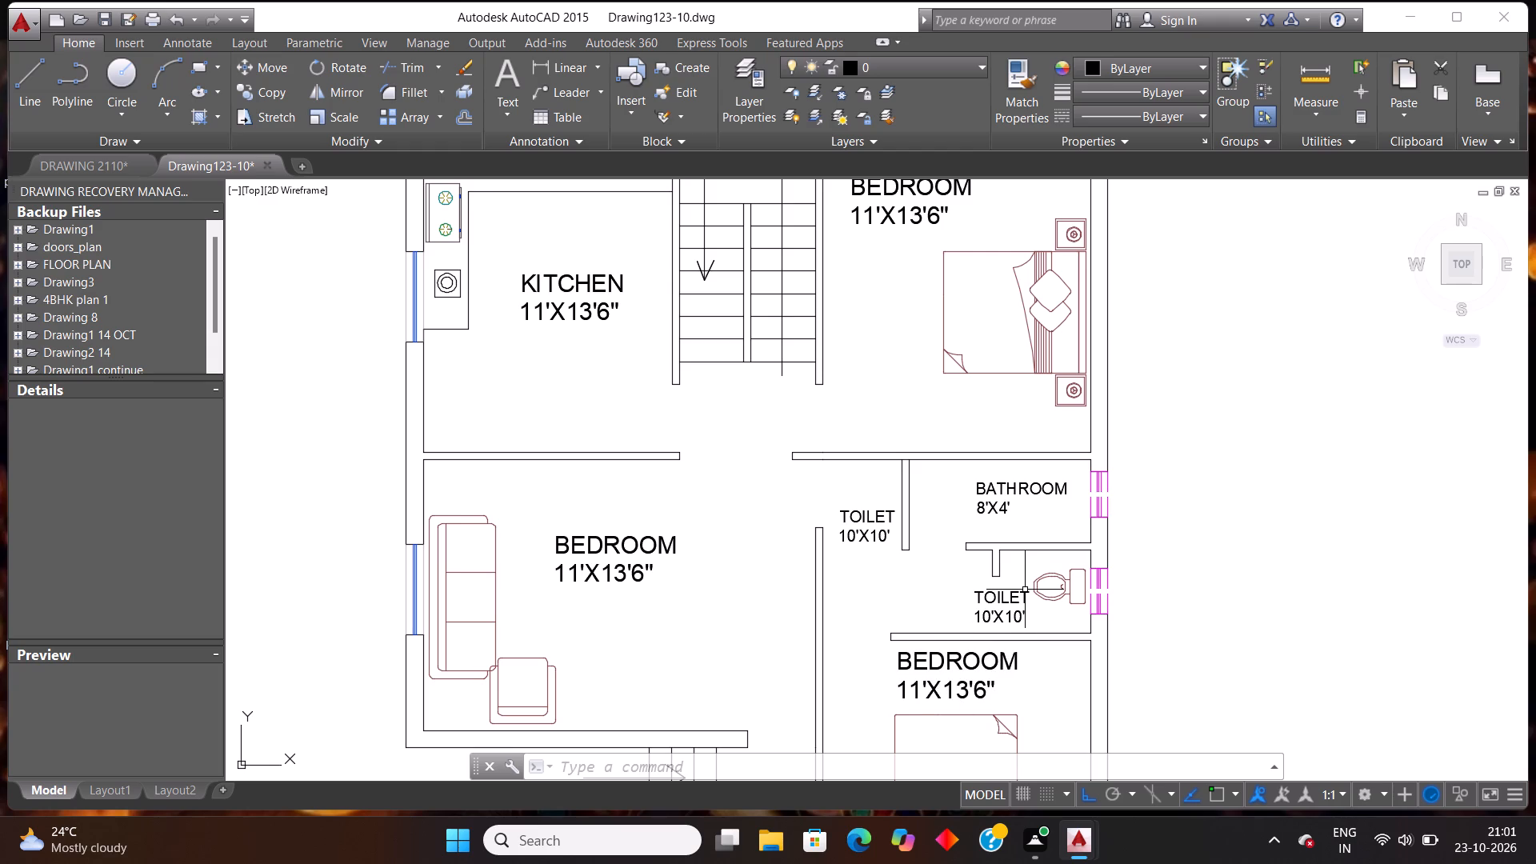
Set the dimensions in the TOILET label of the room with the WC to 4'X4'.
scroll(1025, 590, down, 2)
scroll(1021, 619, up, 1)
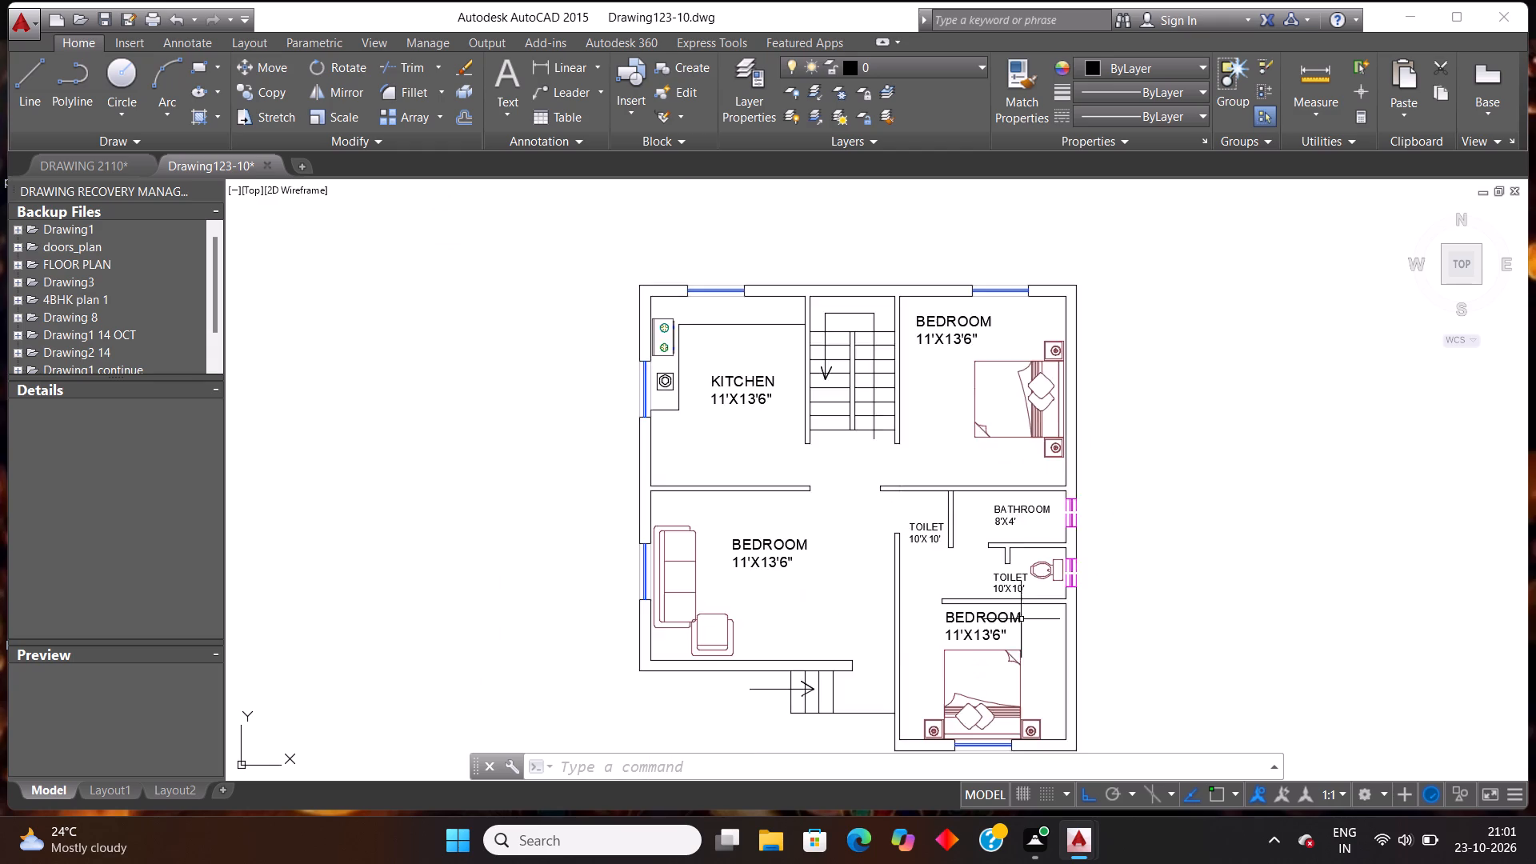
scroll(1021, 619, up, 2)
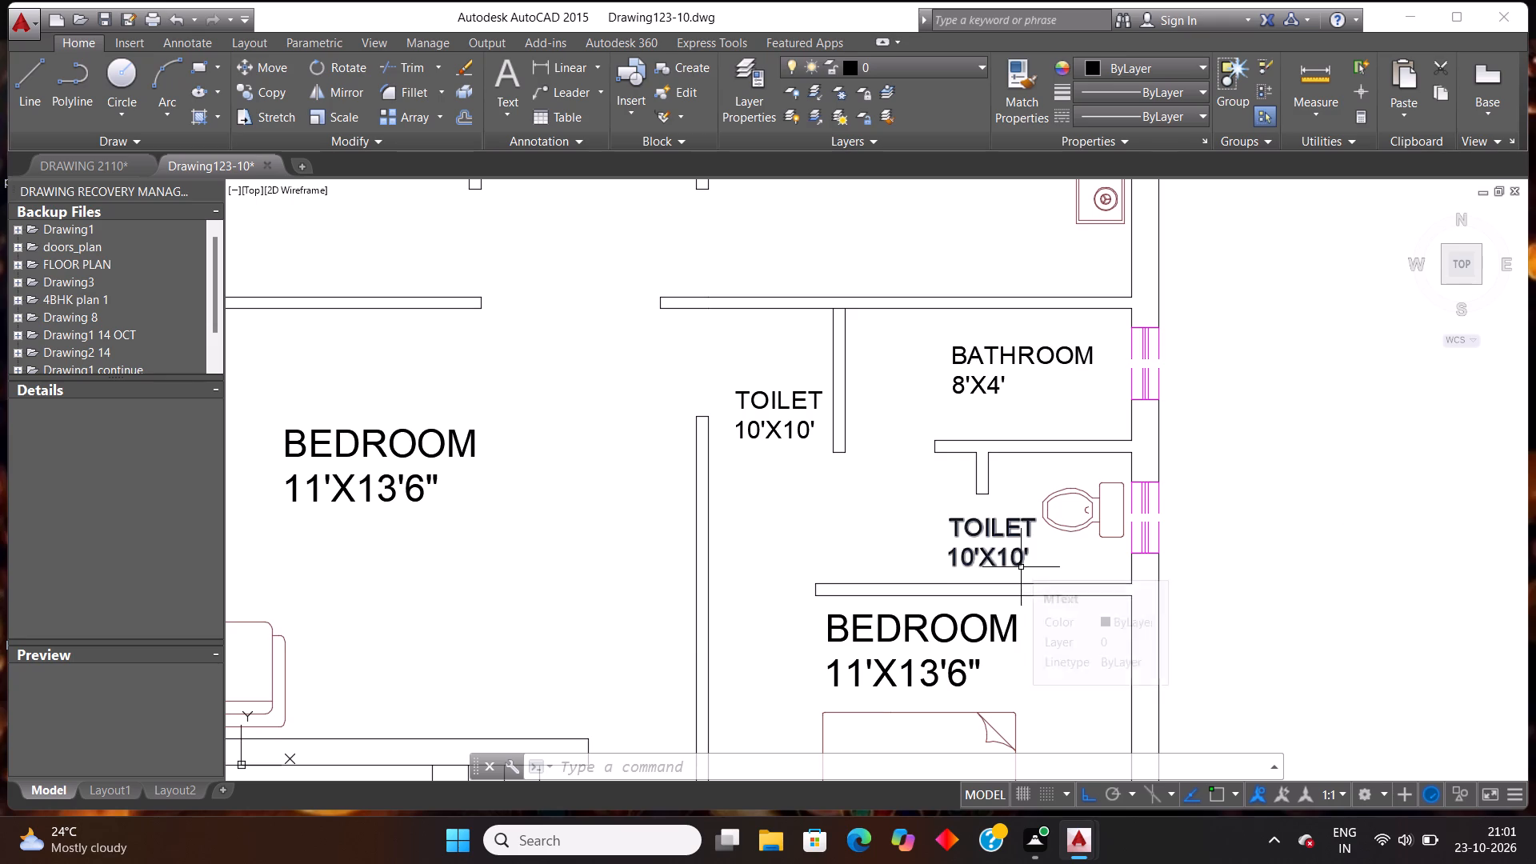
double_click(1021, 567)
click(1038, 562)
key(BackSpace)
key(BackSpace)
key(BackSpace)
key(BackSpace)
key(BackSpace)
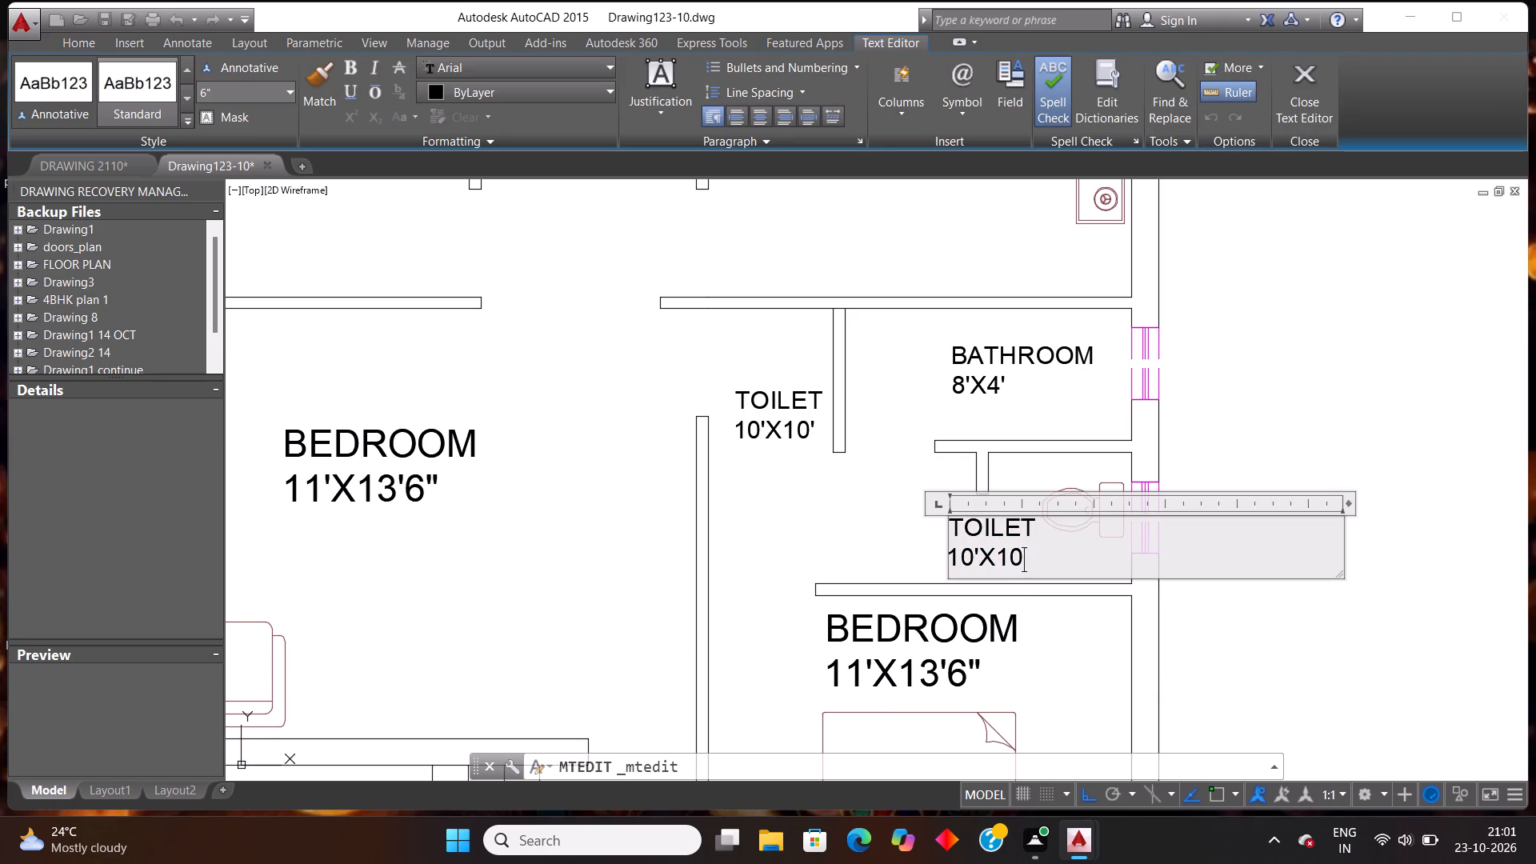
key(BackSpace)
key(BackSpace)
text(4'X4')
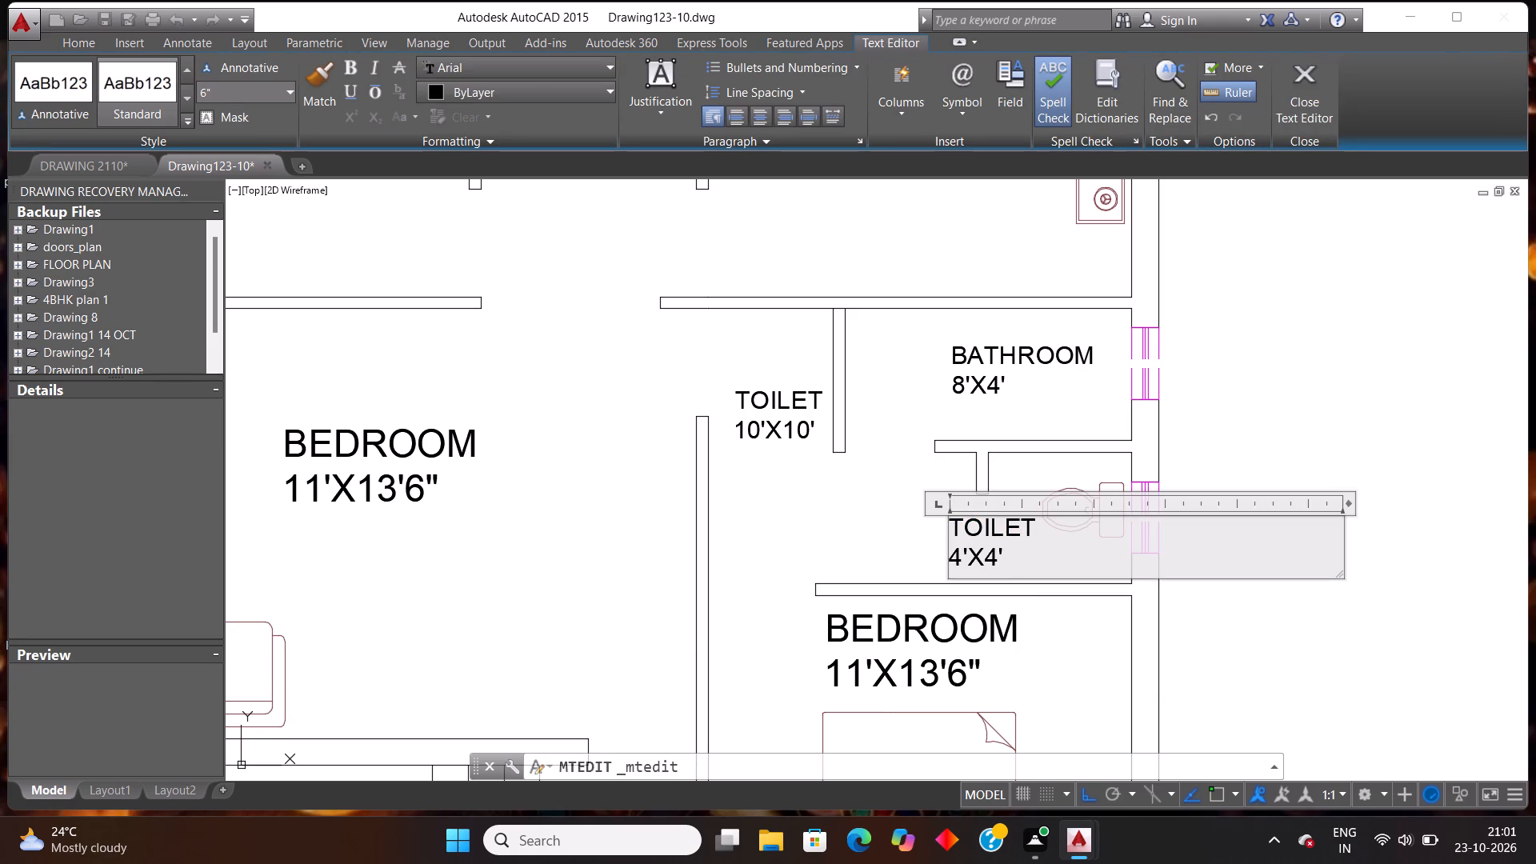
click(893, 547)
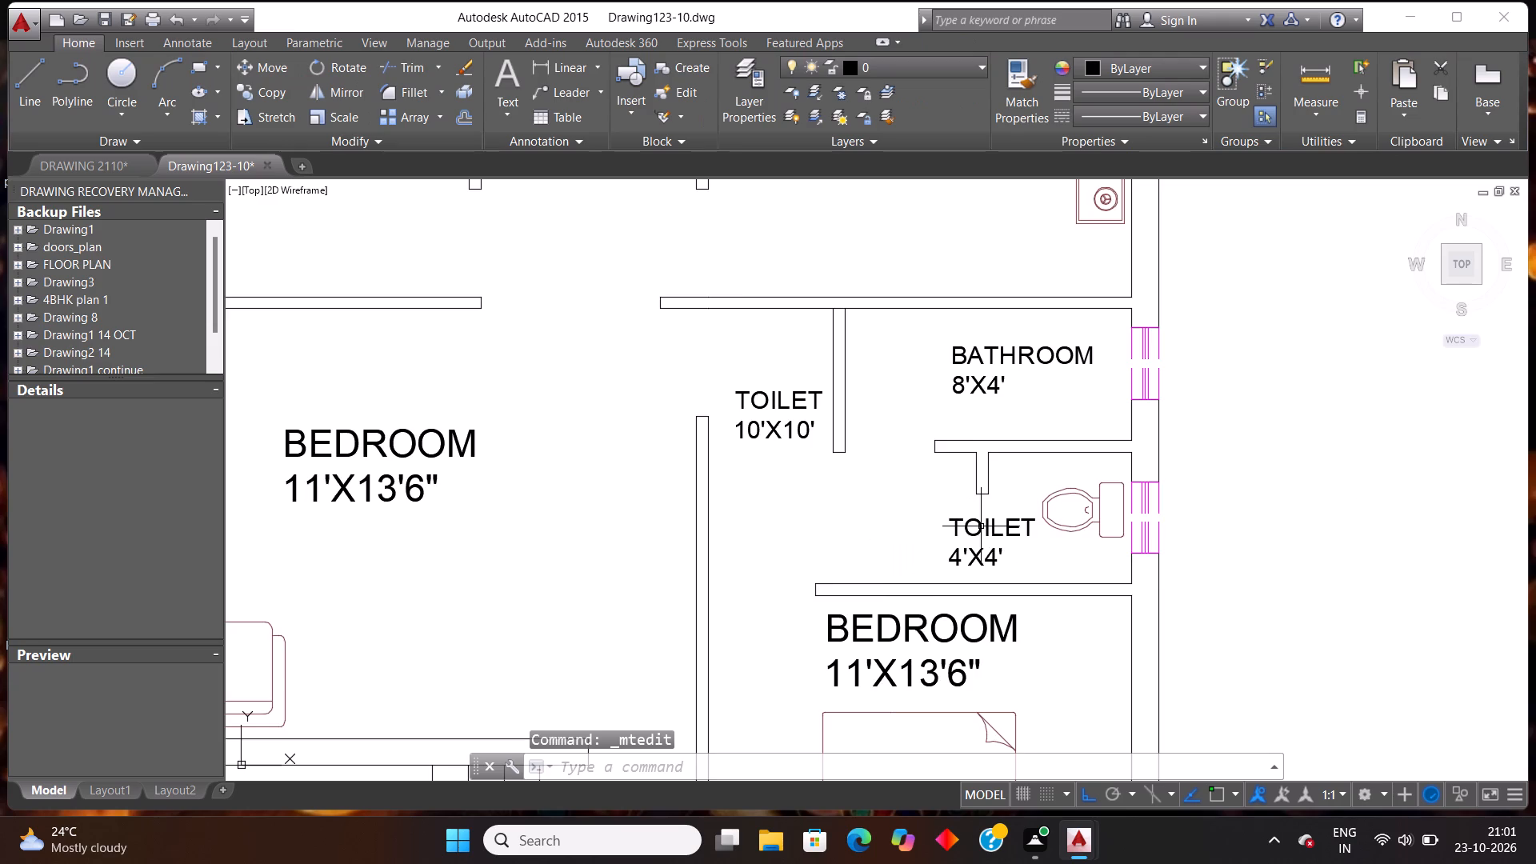
Replace the text of the remaining TOILET 10'X10' label, beside the short partition wall, with PASSAGE and no dimensions.
scroll(984, 526, down, 1)
scroll(870, 453, up, 1)
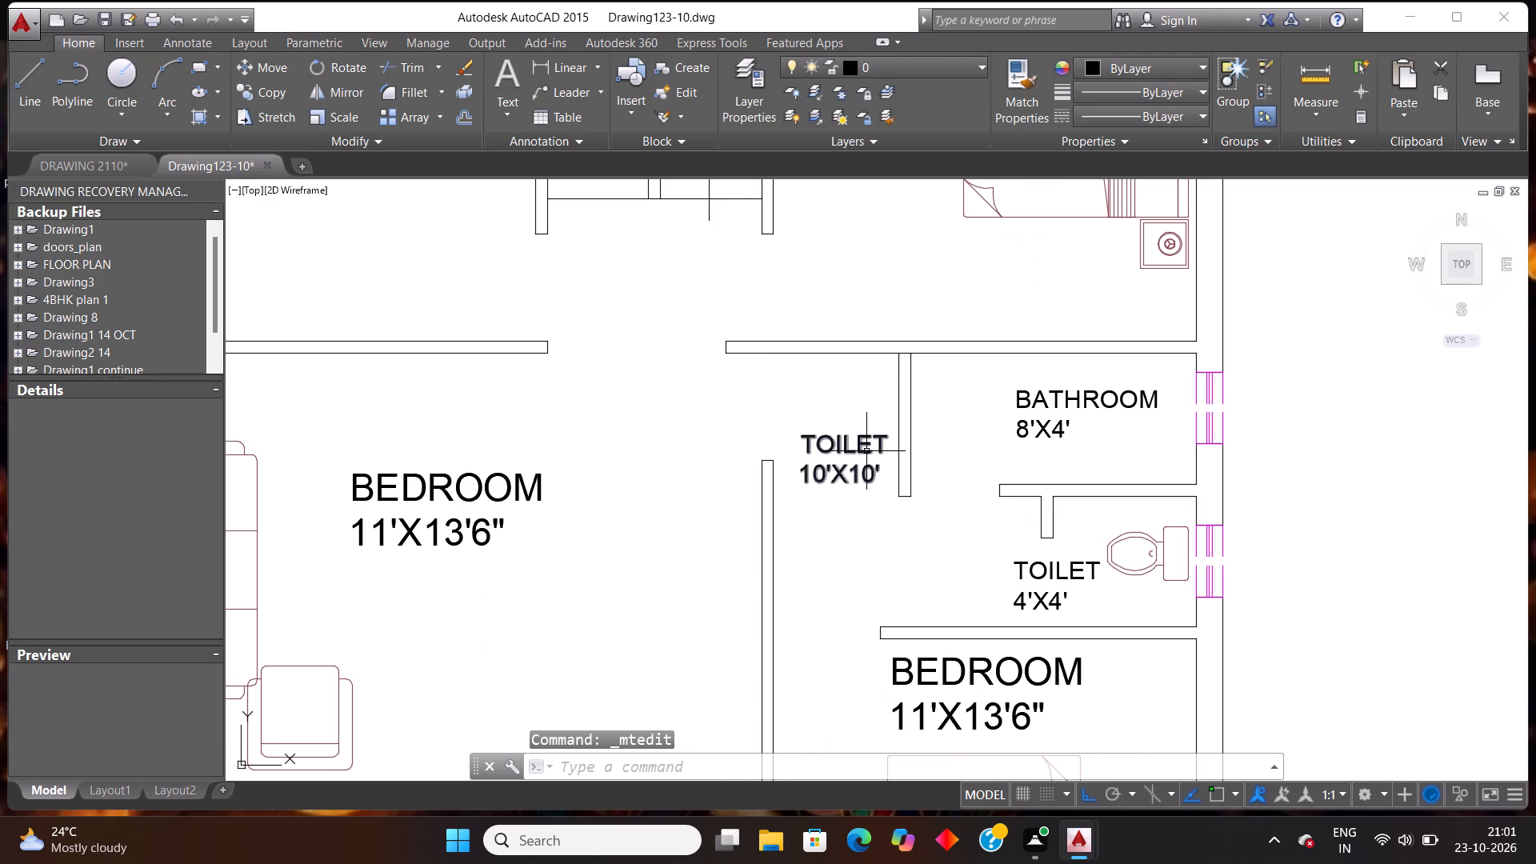
scroll(866, 477, down, 2)
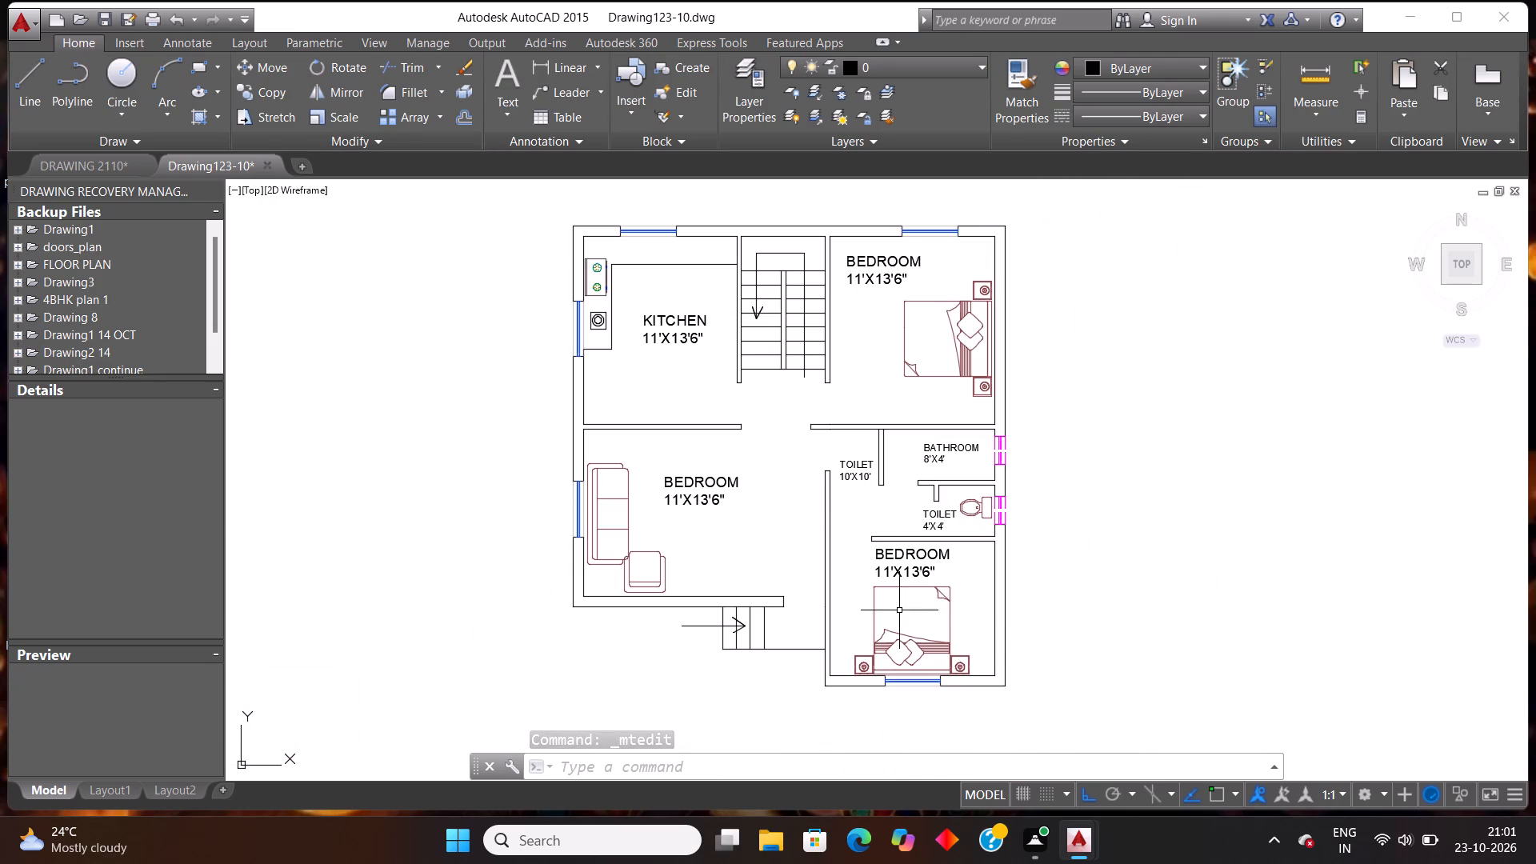
scroll(912, 613, down, 1)
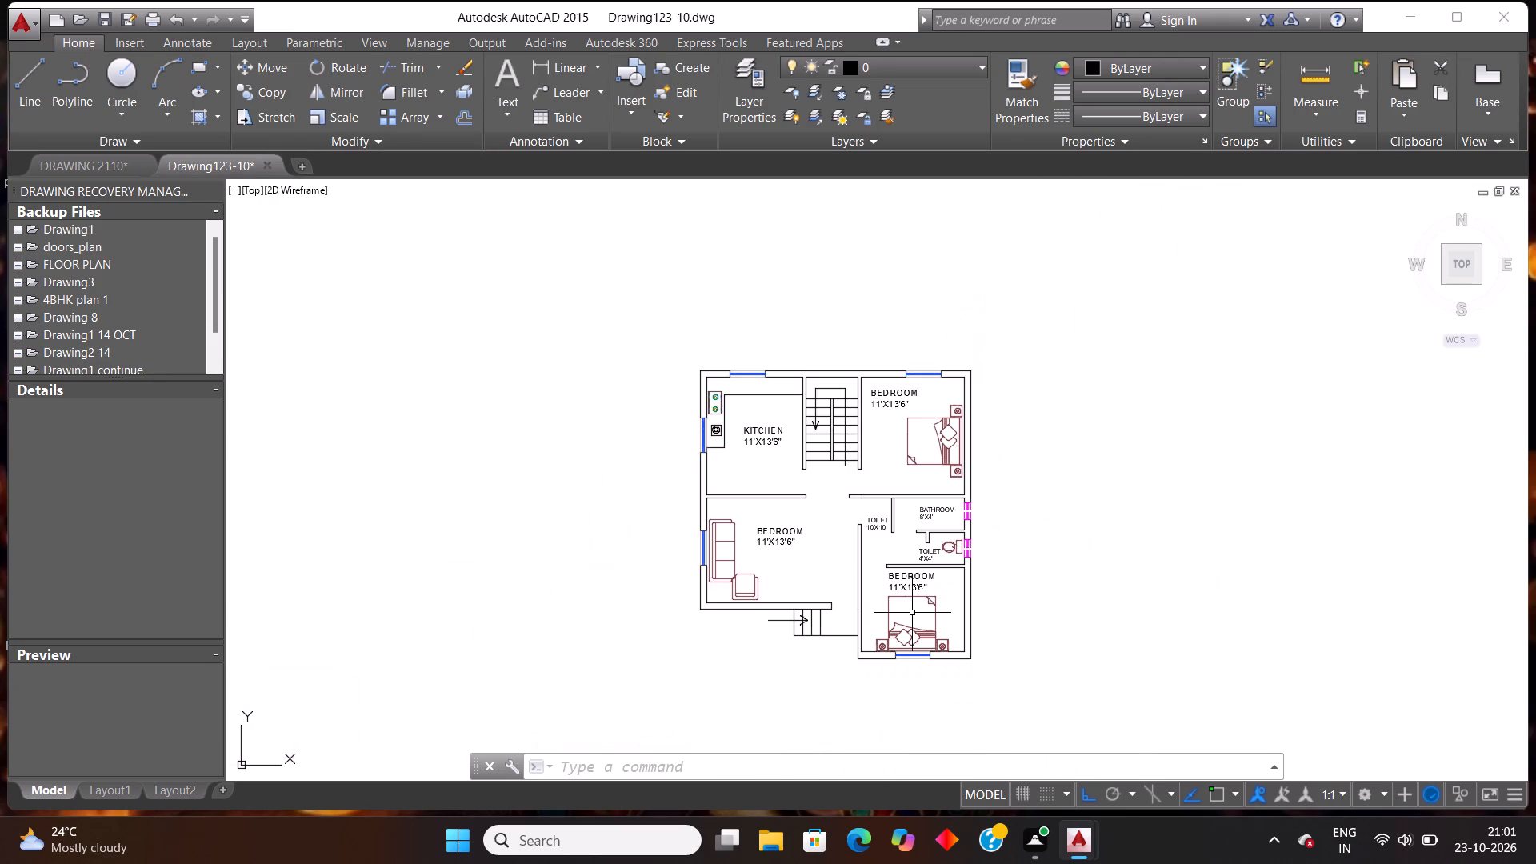
scroll(928, 599, up, 1)
scroll(847, 588, up, 1)
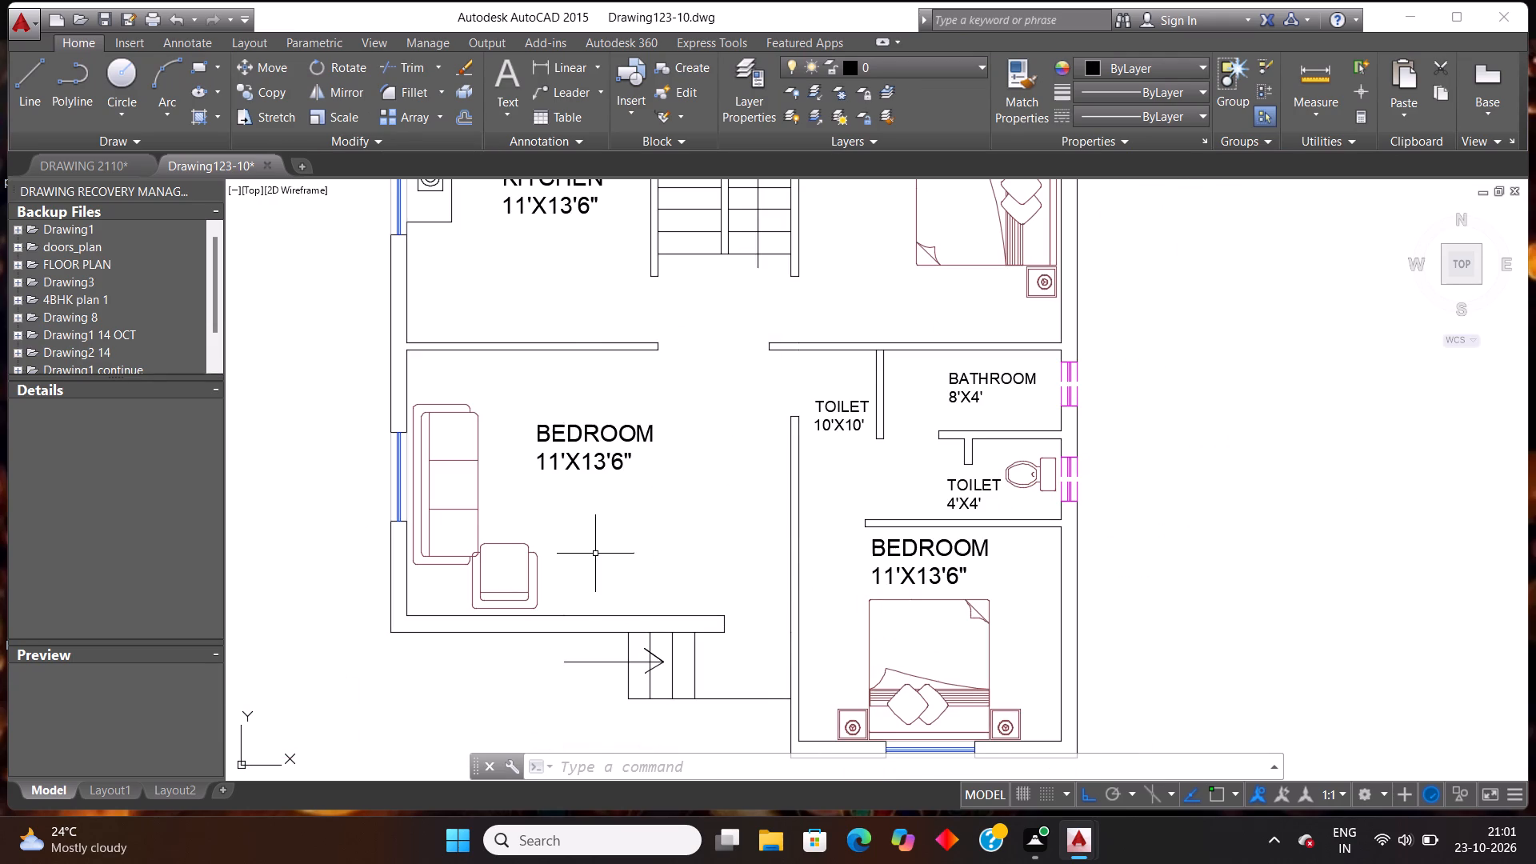
scroll(630, 542, down, 1)
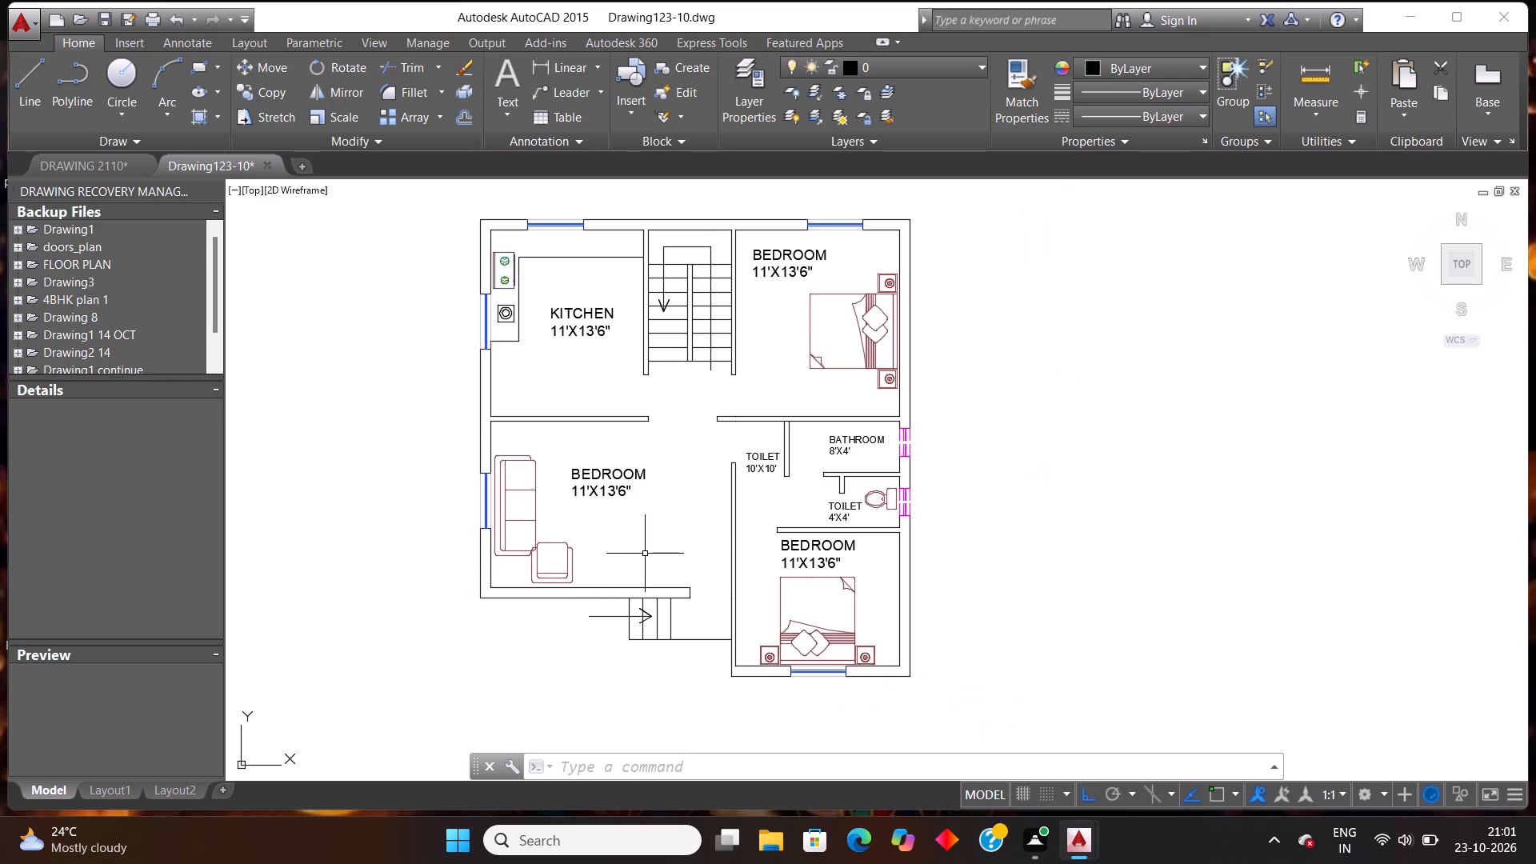
scroll(645, 554, down, 1)
scroll(621, 530, up, 2)
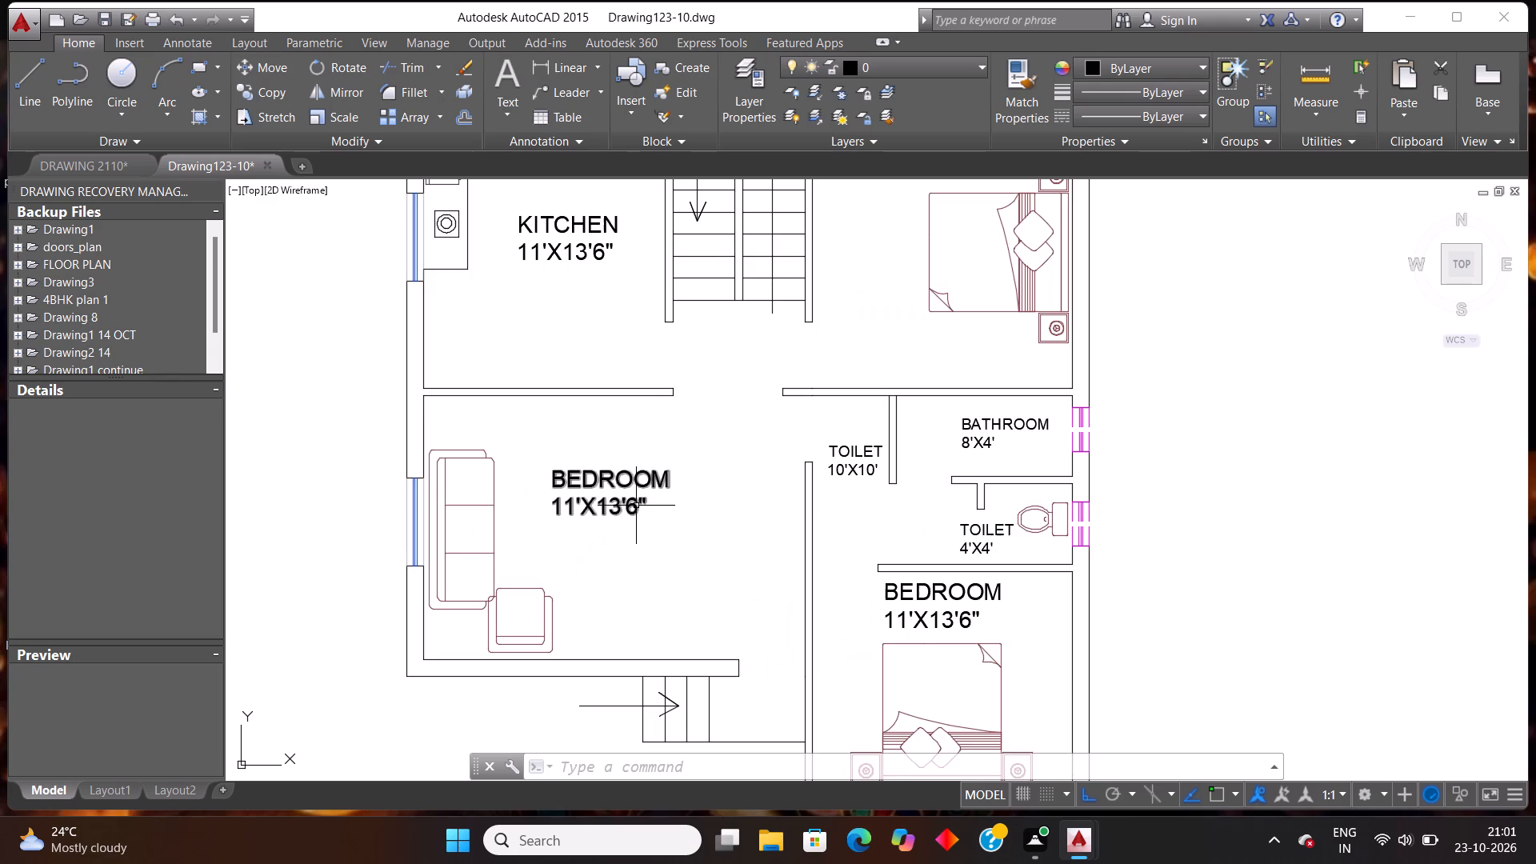
scroll(886, 467, up, 1)
scroll(857, 479, down, 1)
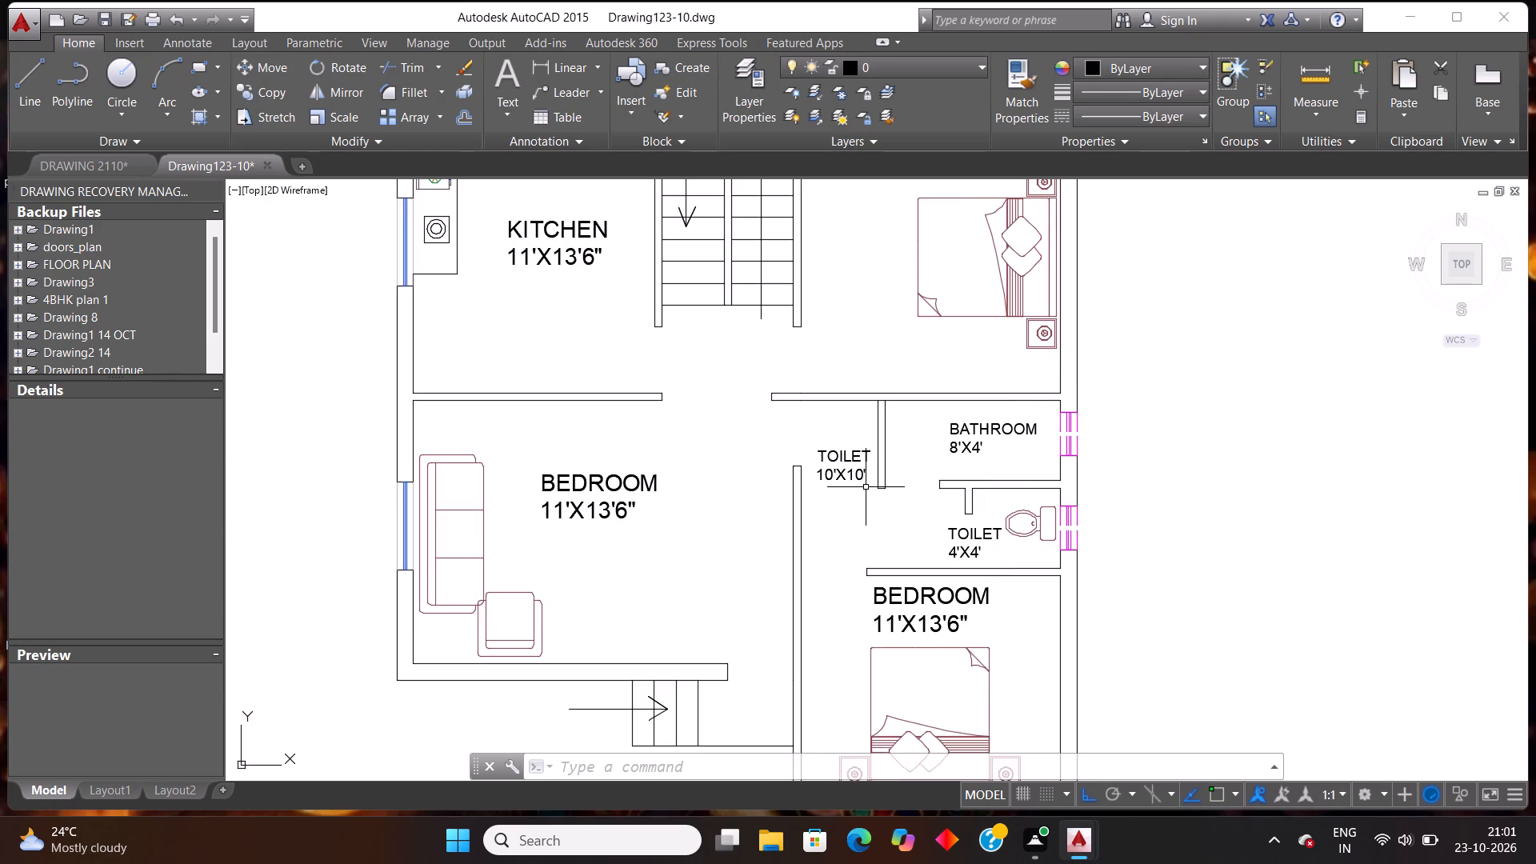
scroll(866, 487, up, 1)
double_click(854, 474)
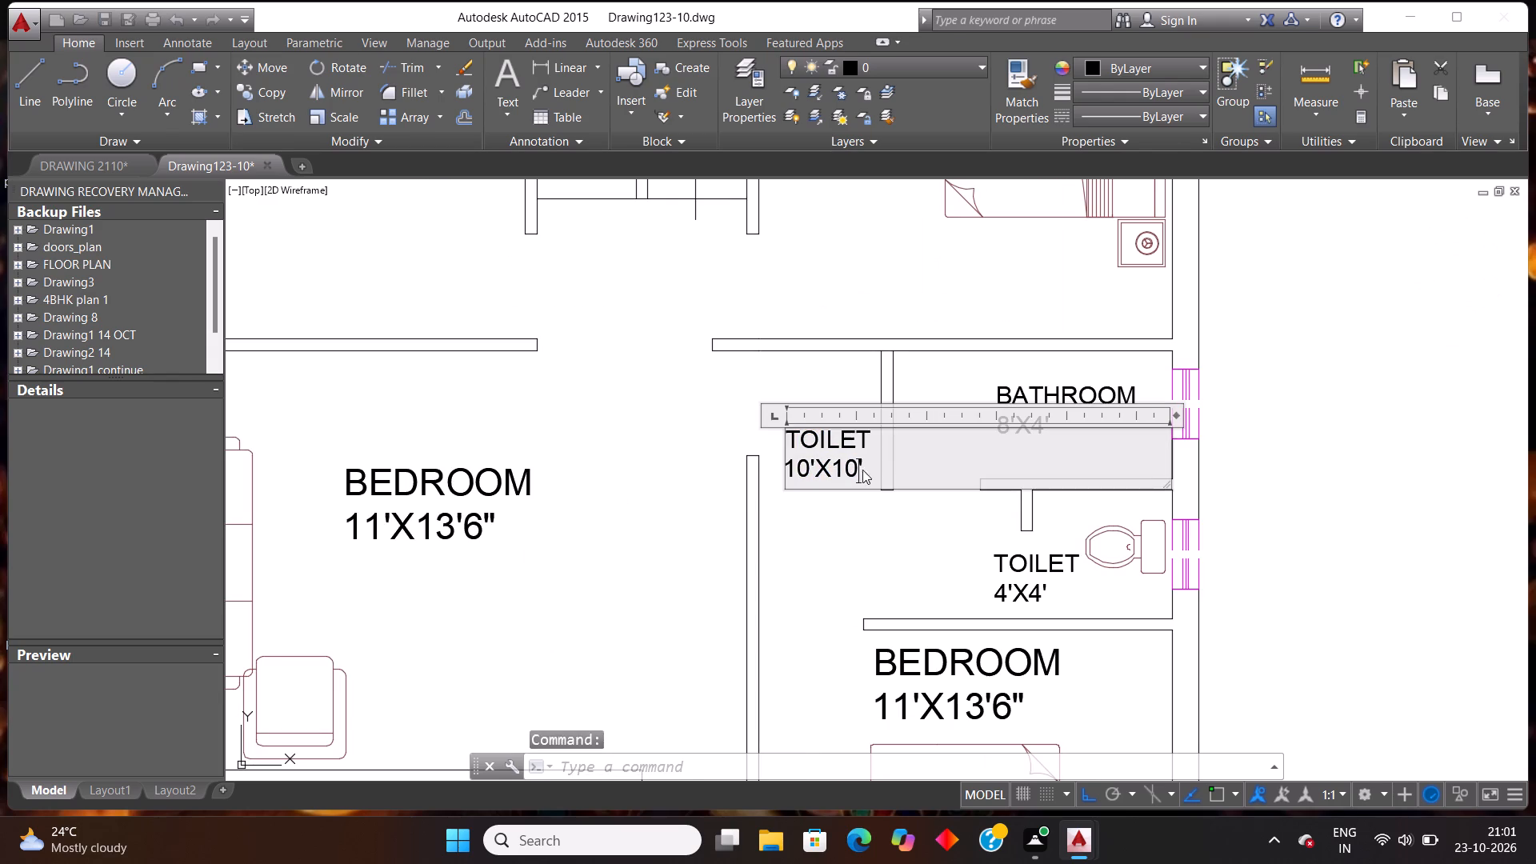
click(862, 470)
key(BackSpace)
key(BackSpace)
key(BackSpace)
key(BackSpace)
key(BackSpace)
key(BackSpace)
key(BackSpace)
key(BackSpace)
key(BackSpace)
key(BackSpace)
key(BackSpace)
key(BackSpace)
key(BackSpace)
key(BackSpace)
key(BackSpace)
key(BackSpace)
key(BackSpace)
key(BackSpace)
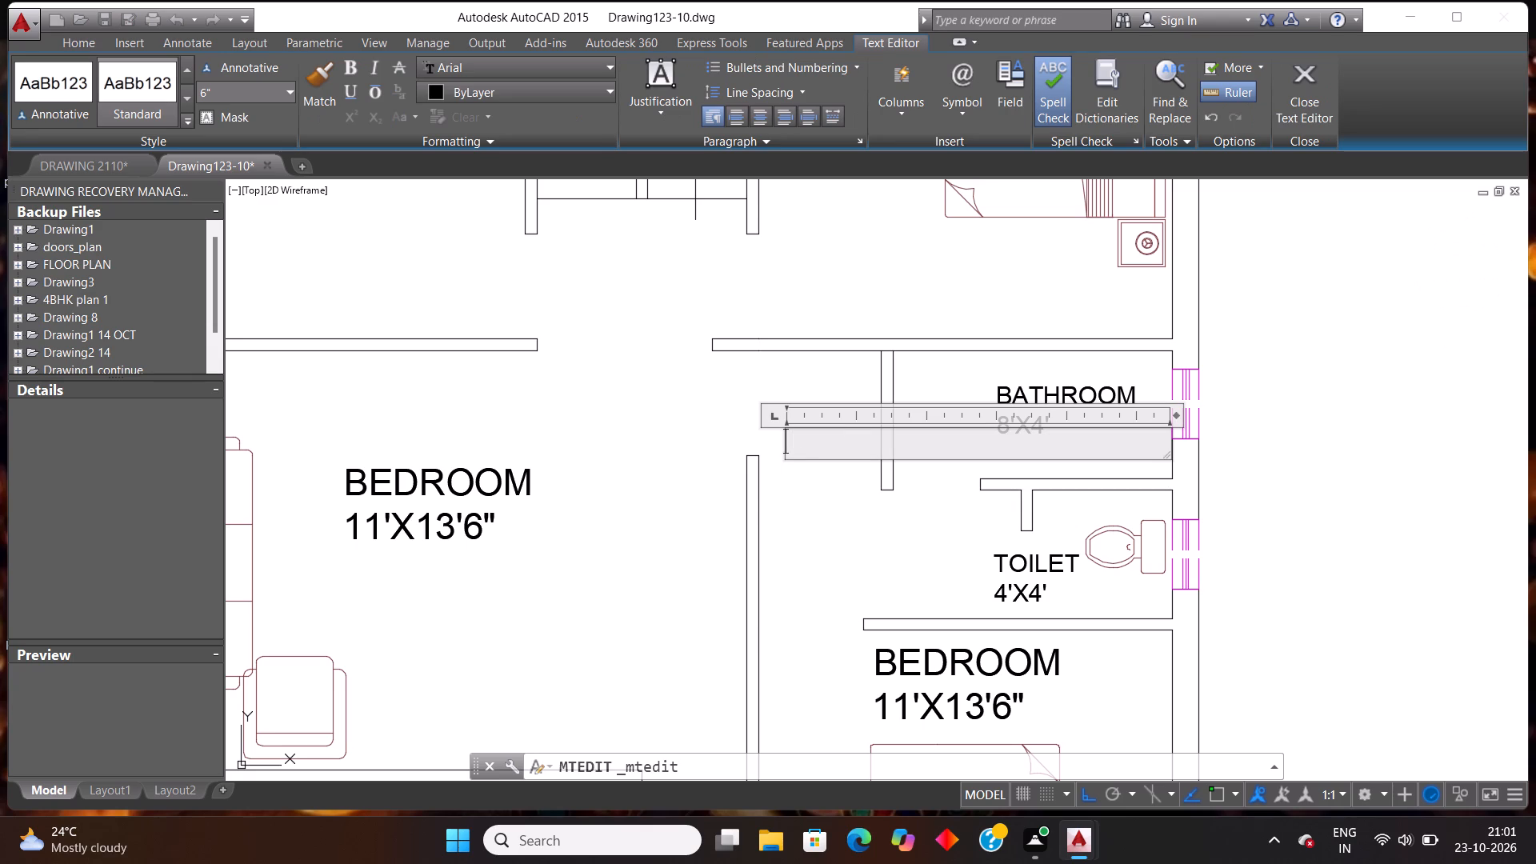
text(PASSAGE)
key(Return)
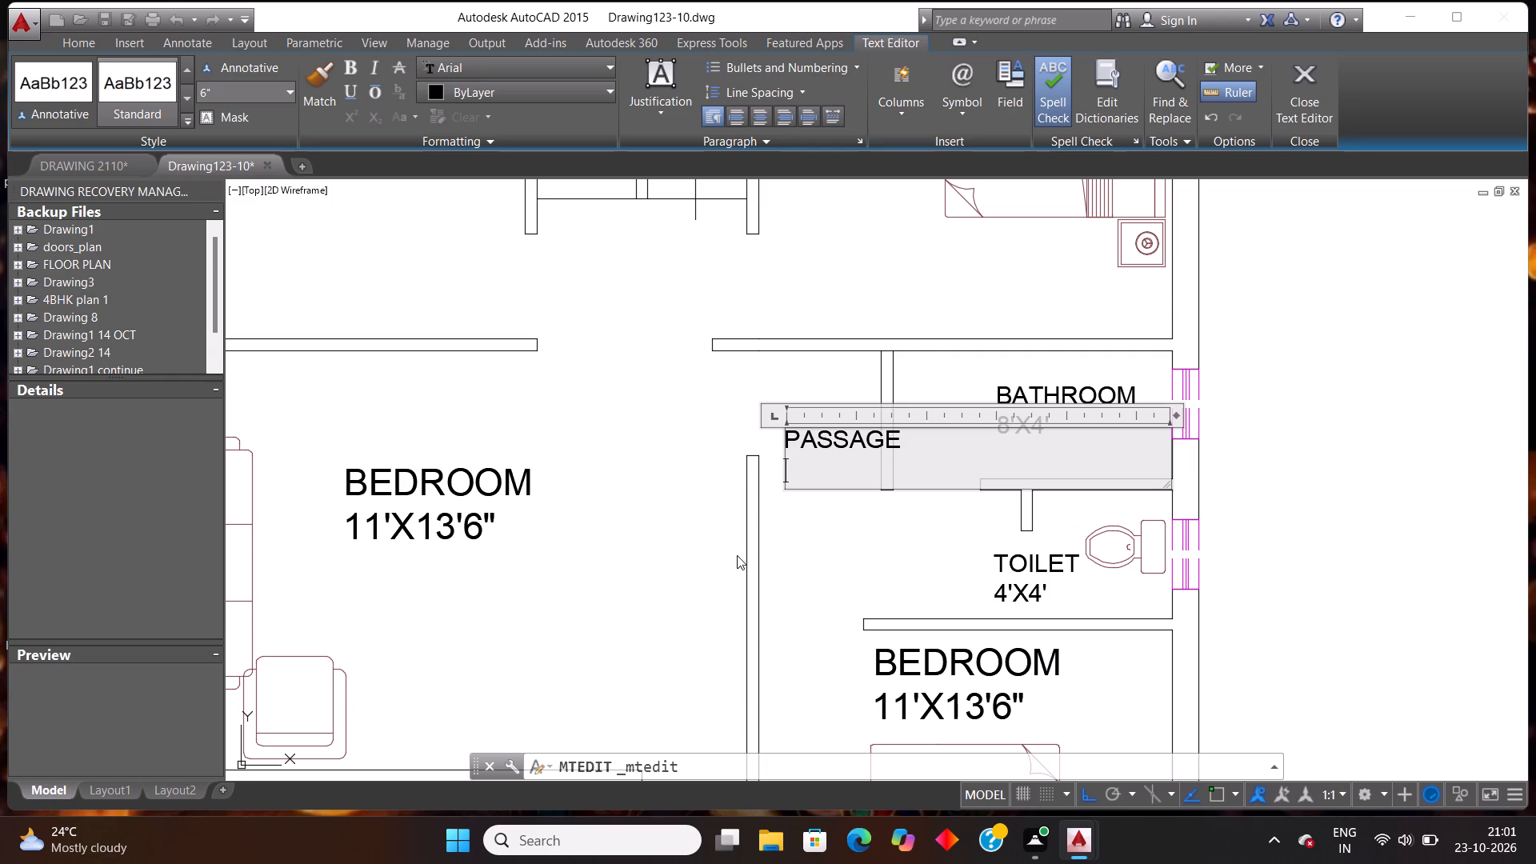
click(795, 553)
Move the PASSAGE label slightly sideways, away from the bathroom, so that it clears the short partition wall.
click(819, 526)
click(836, 427)
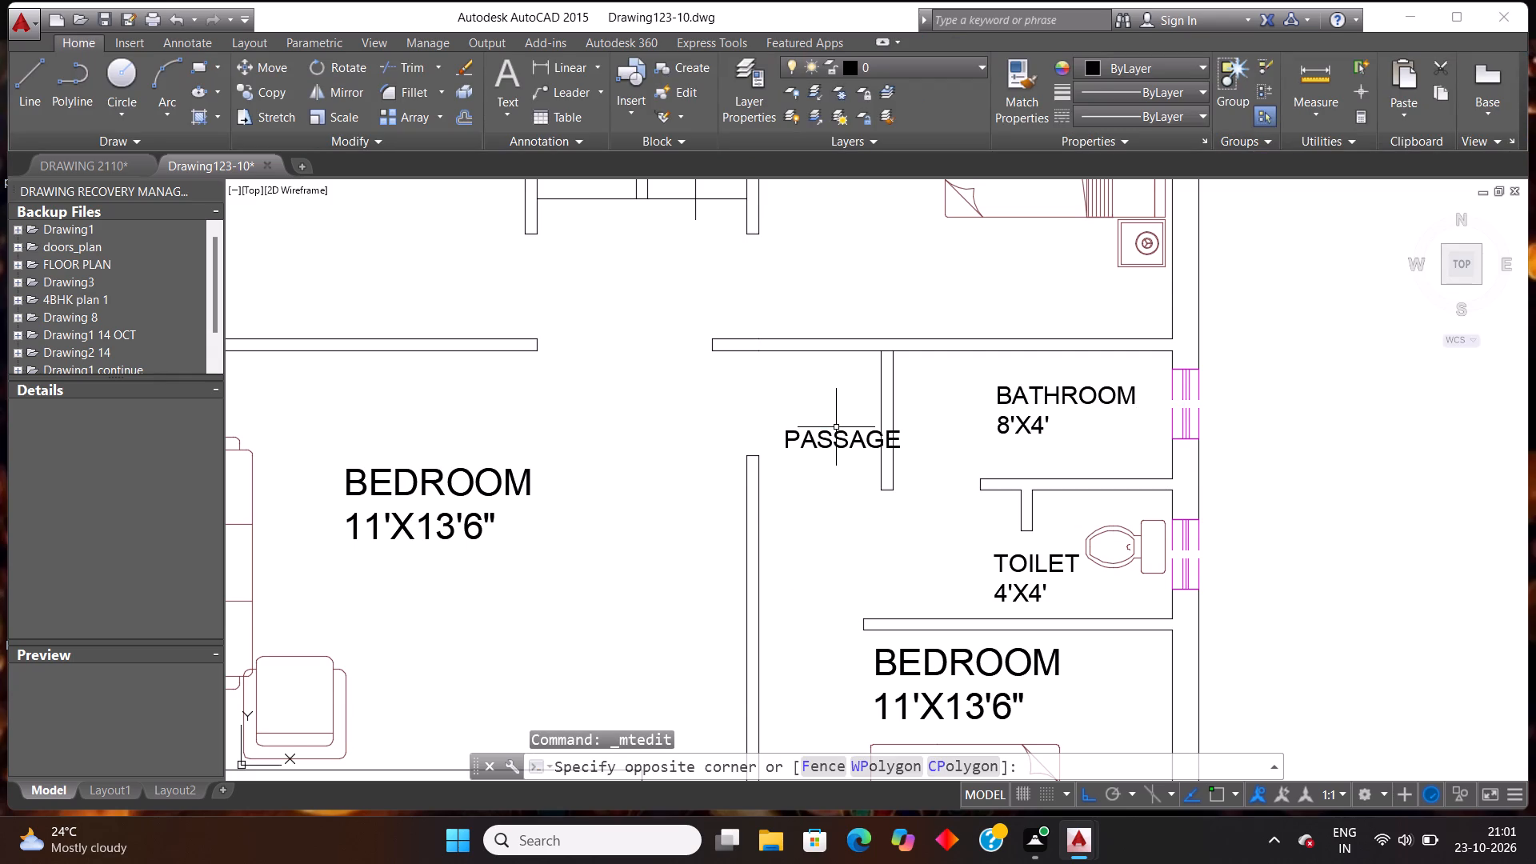
drag(823, 497, 823, 486)
click(812, 436)
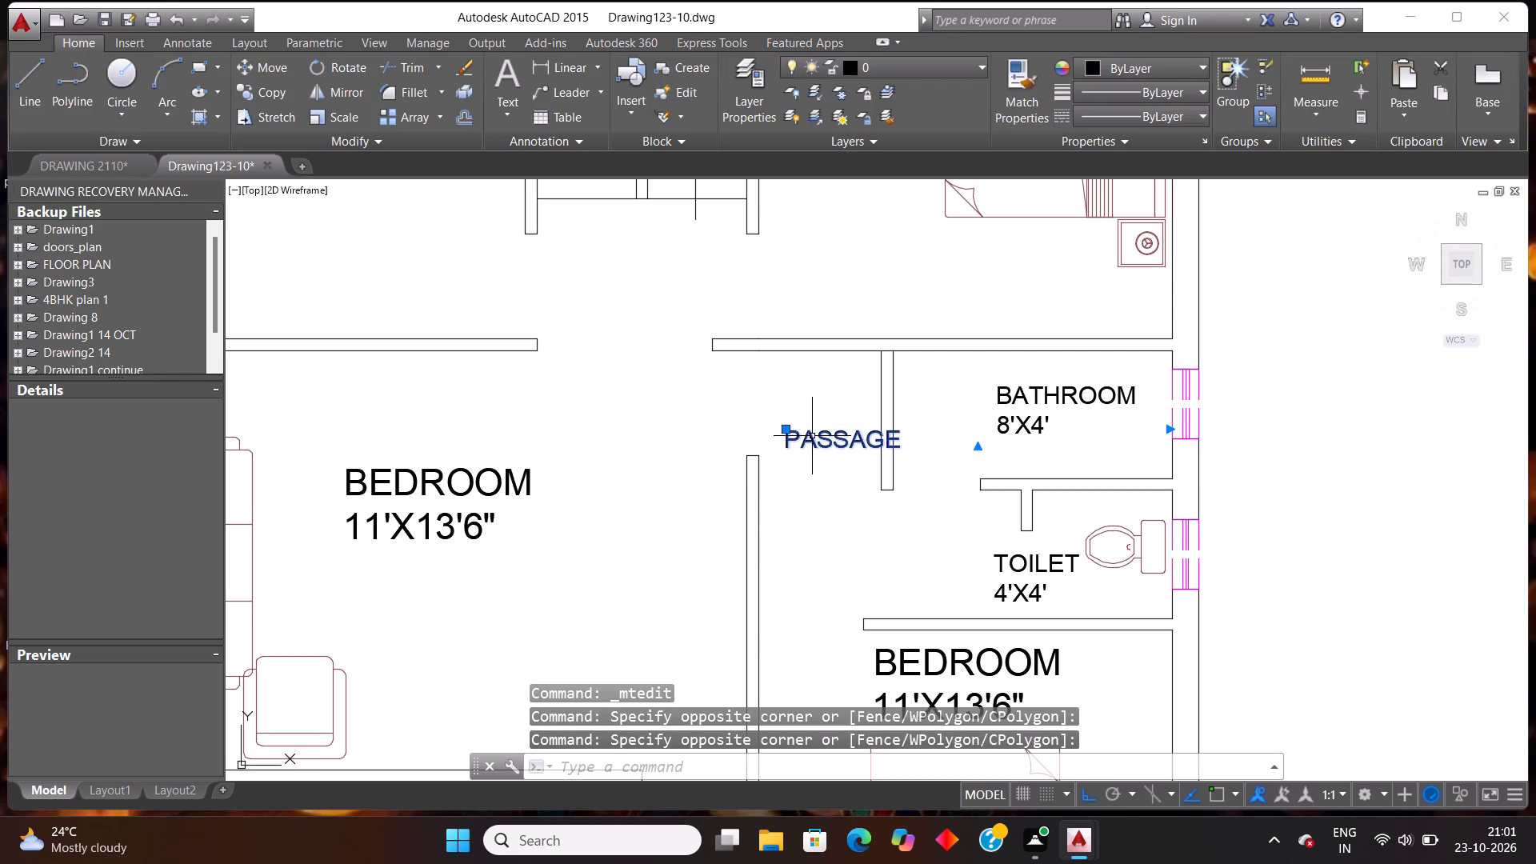
key(m)
key(Return)
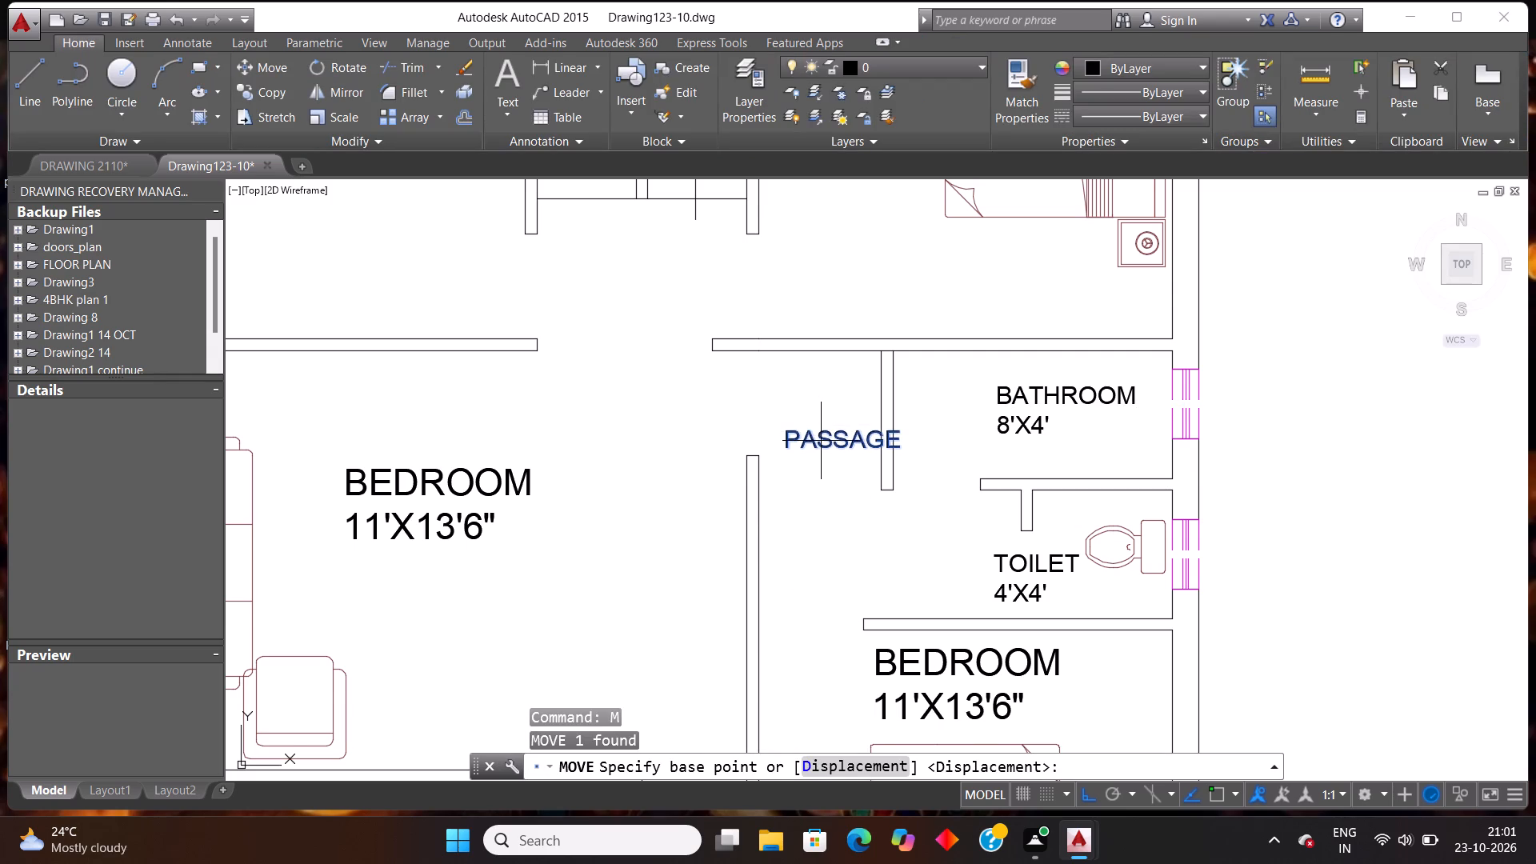
click(821, 441)
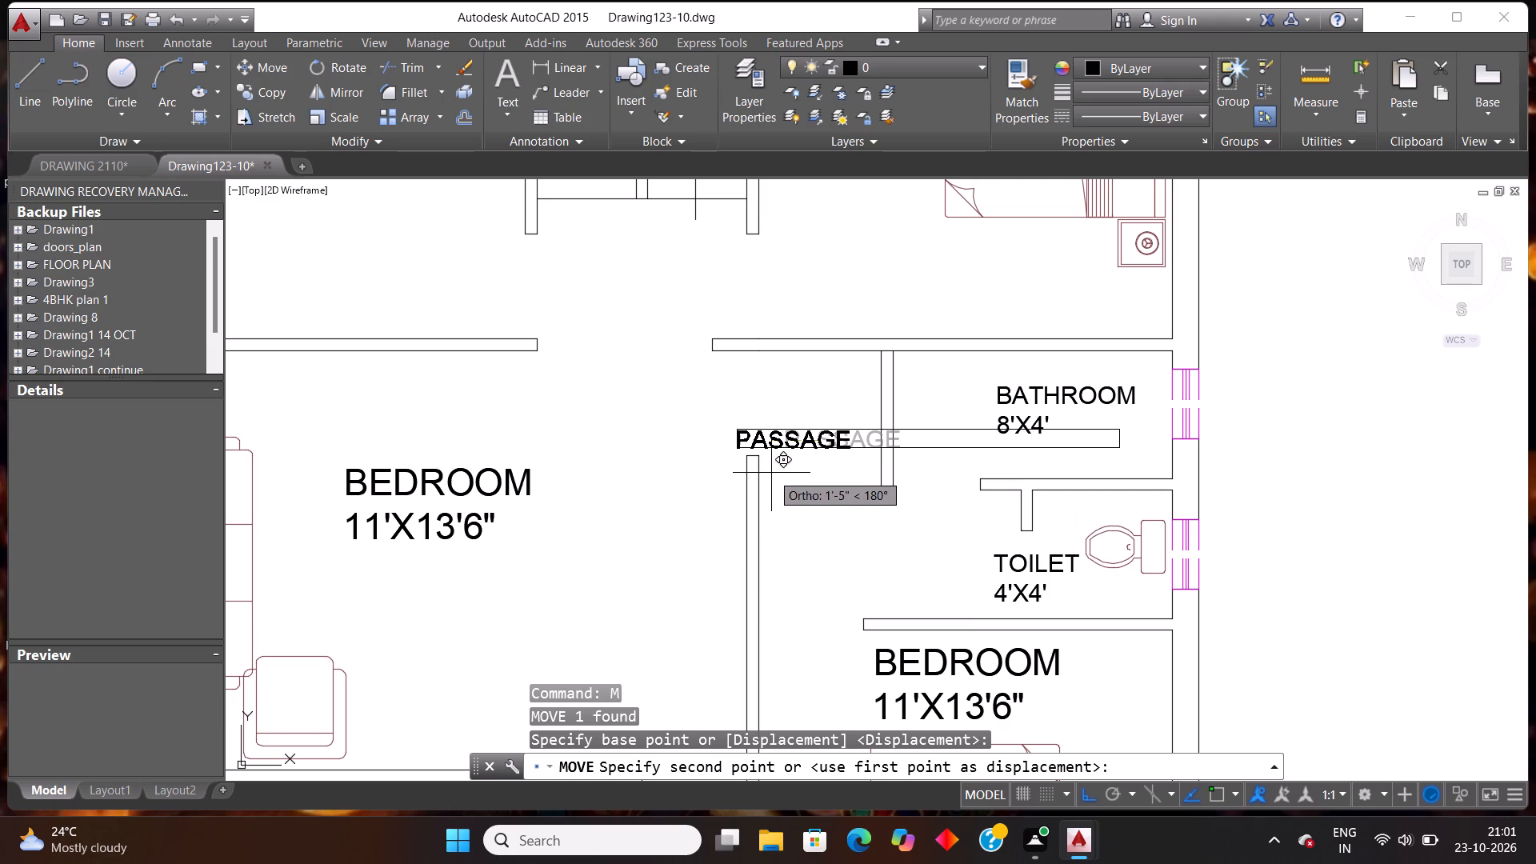
click(799, 425)
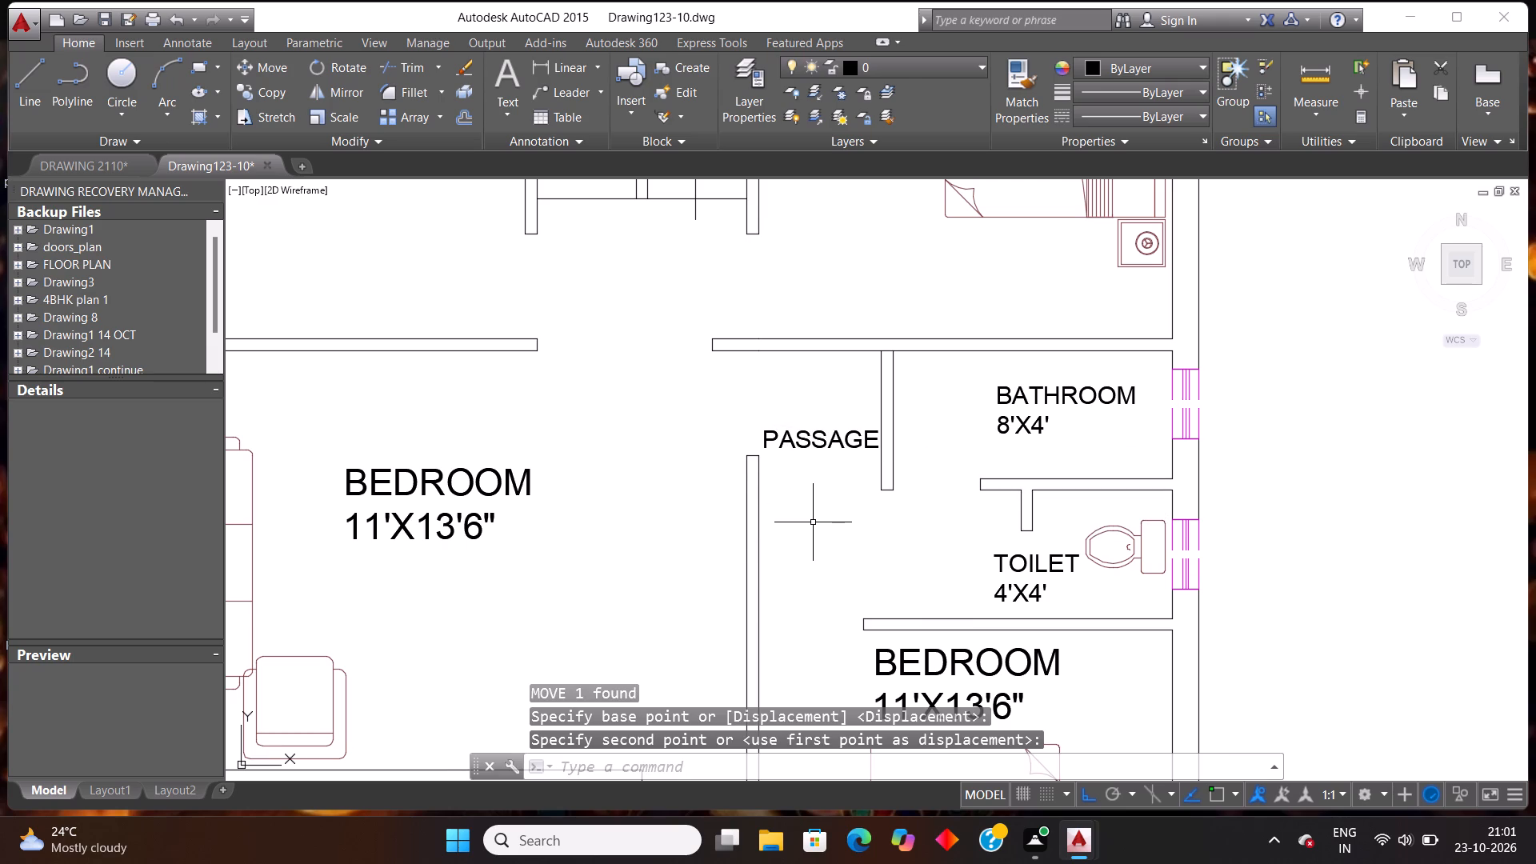
Change the name in the label of the room with the sofa from BEDROOM to LIVING.
scroll(813, 522, down, 3)
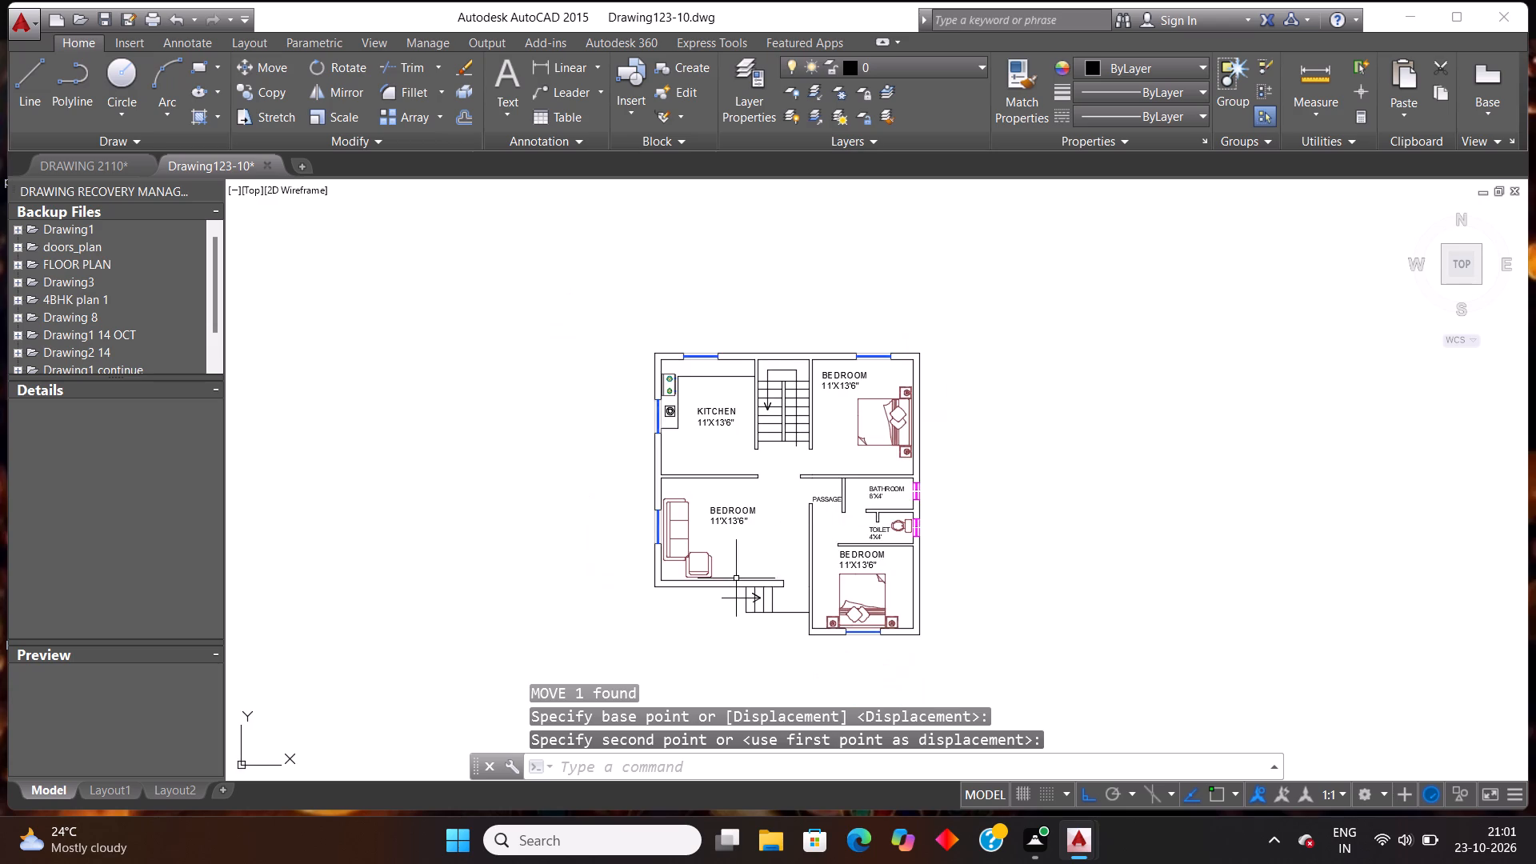
scroll(715, 571, up, 2)
double_click(799, 432)
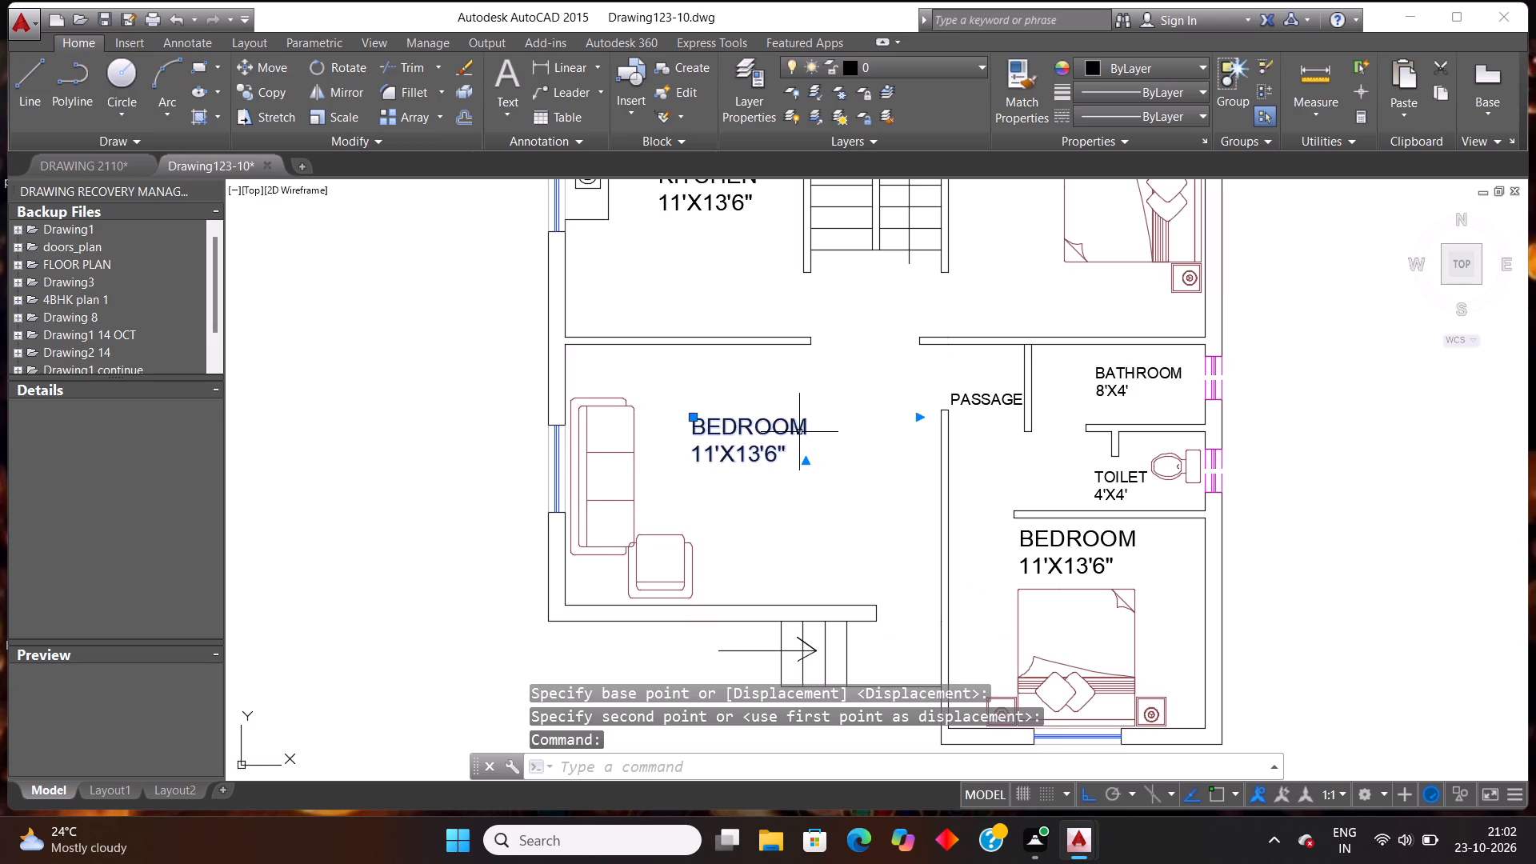
key(BackSpace)
key(BackSpace)
key(BackSpace)
key(BackSpace)
key(BackSpace)
key(BackSpace)
key(BackSpace)
key(BackSpace)
key(BackSpace)
key(BackSpace)
key(BackSpace)
key(BackSpace)
key(BackSpace)
key(BackSpace)
key(BackSpace)
key(BackSpace)
key(BackSpace)
key(BackSpace)
key(BackSpace)
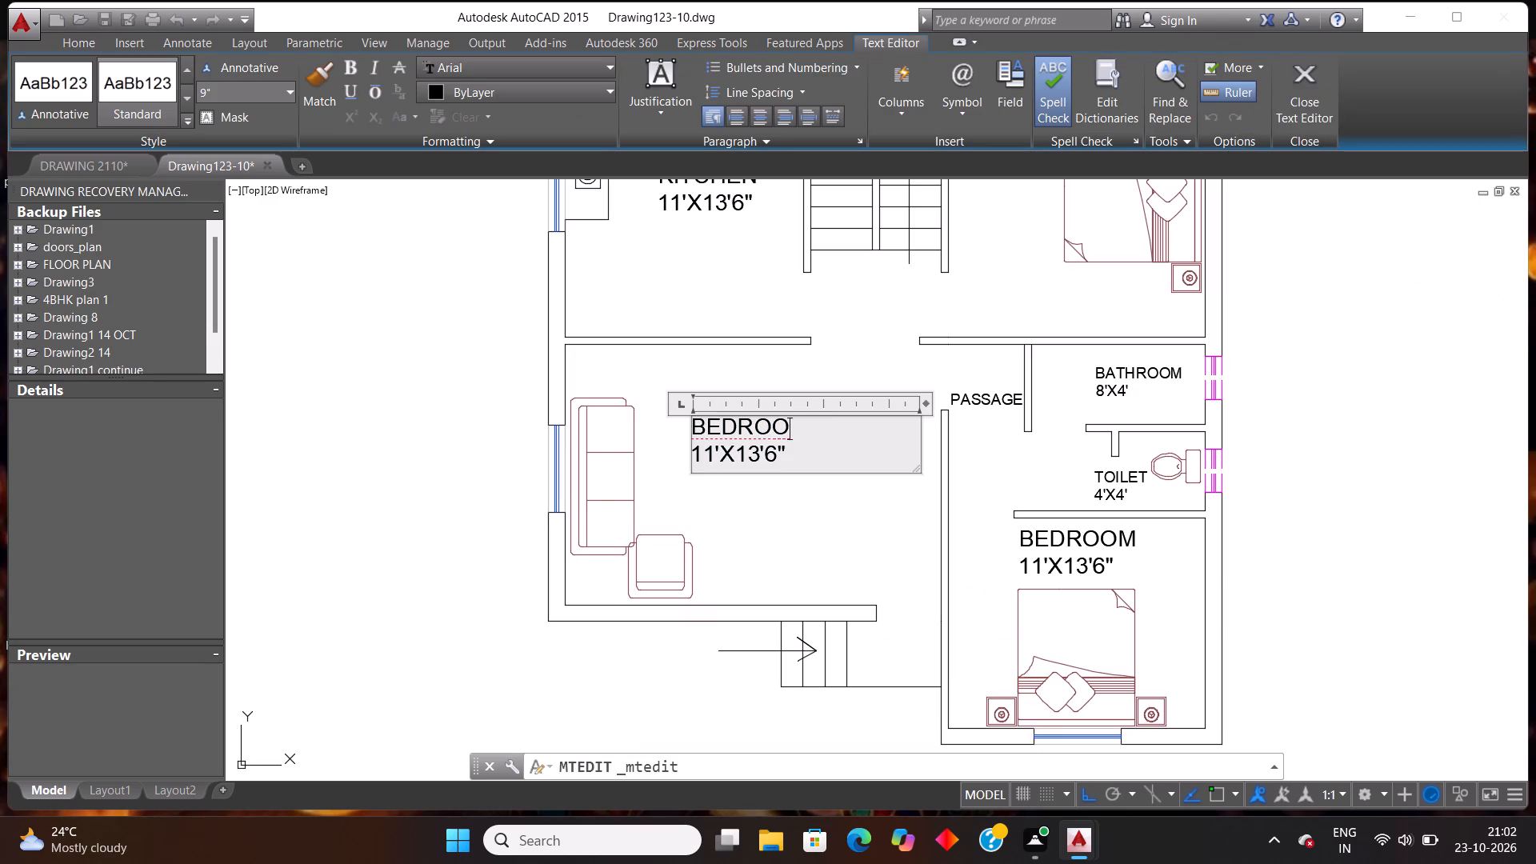
text(LIVING)
key(Return)
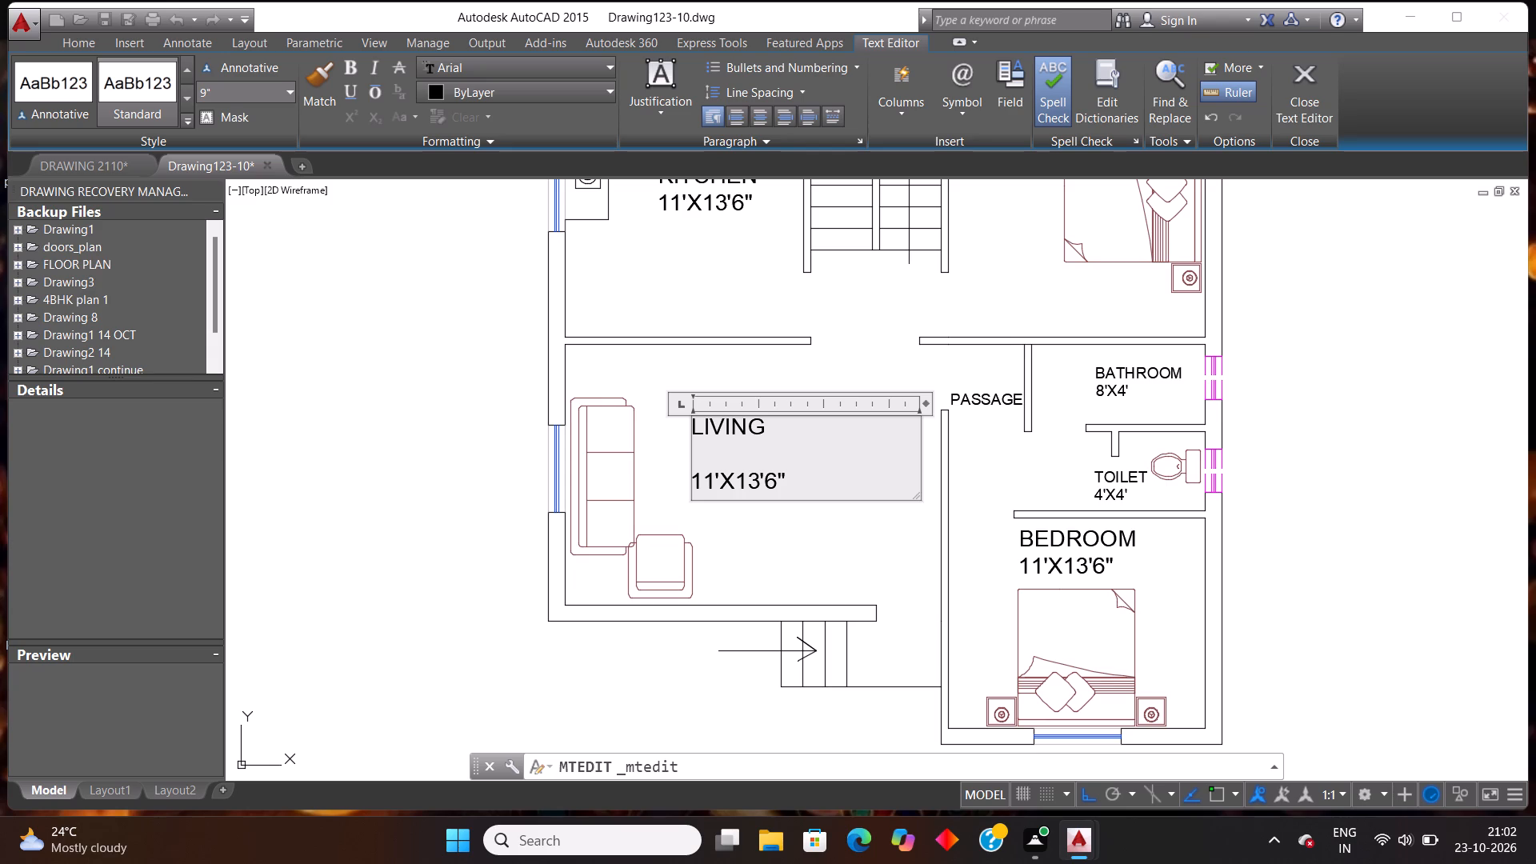
key(BackSpace)
Delete the 11'X13'6" dimensions from the label of the room with the sofa, keeping only the name LIVING.
click(797, 466)
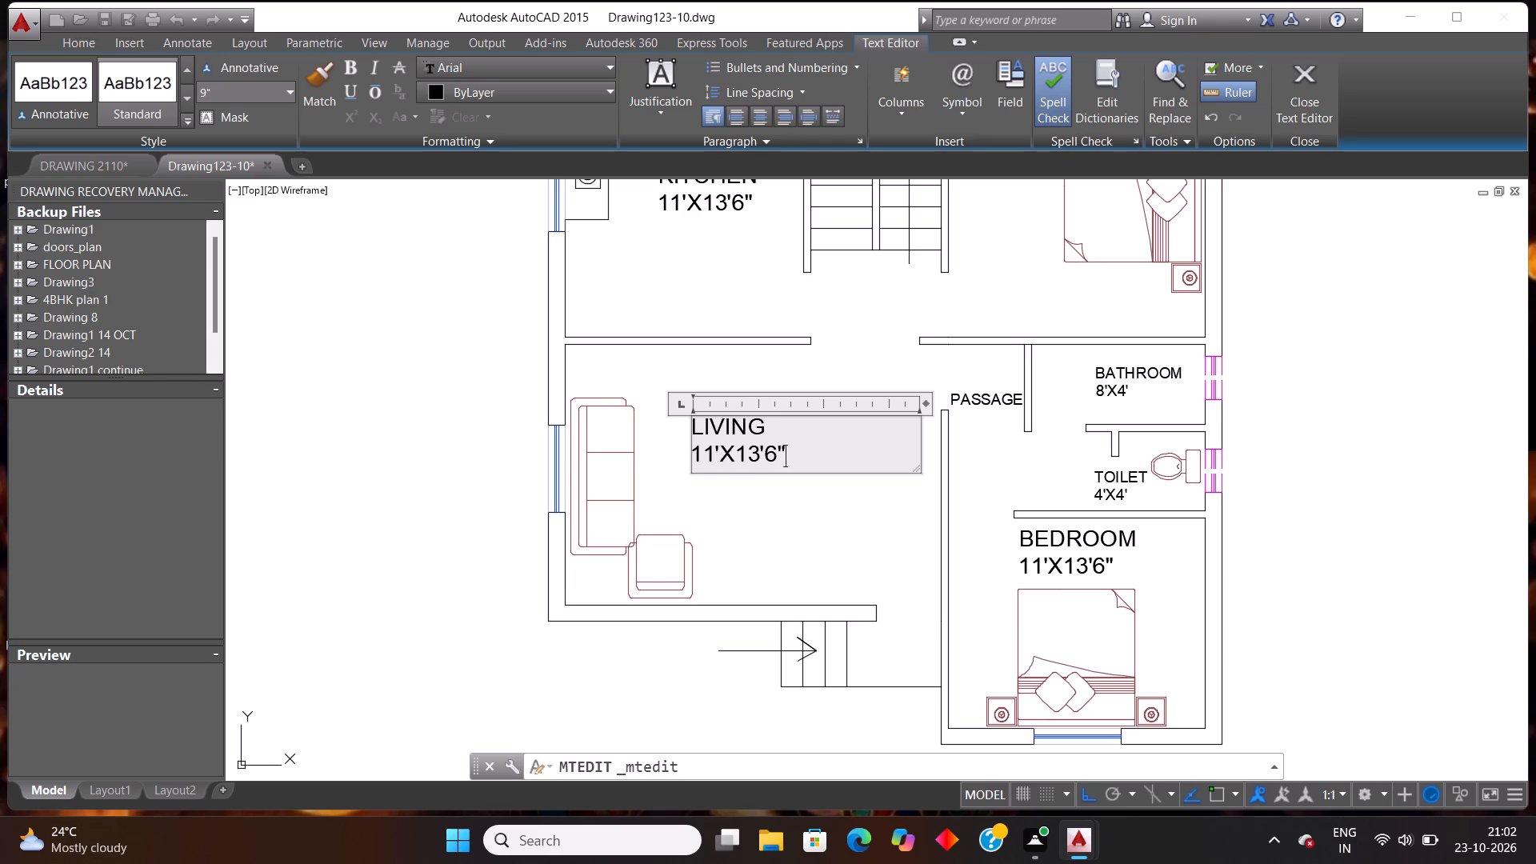
drag(770, 466, 655, 487)
key(BackSpace)
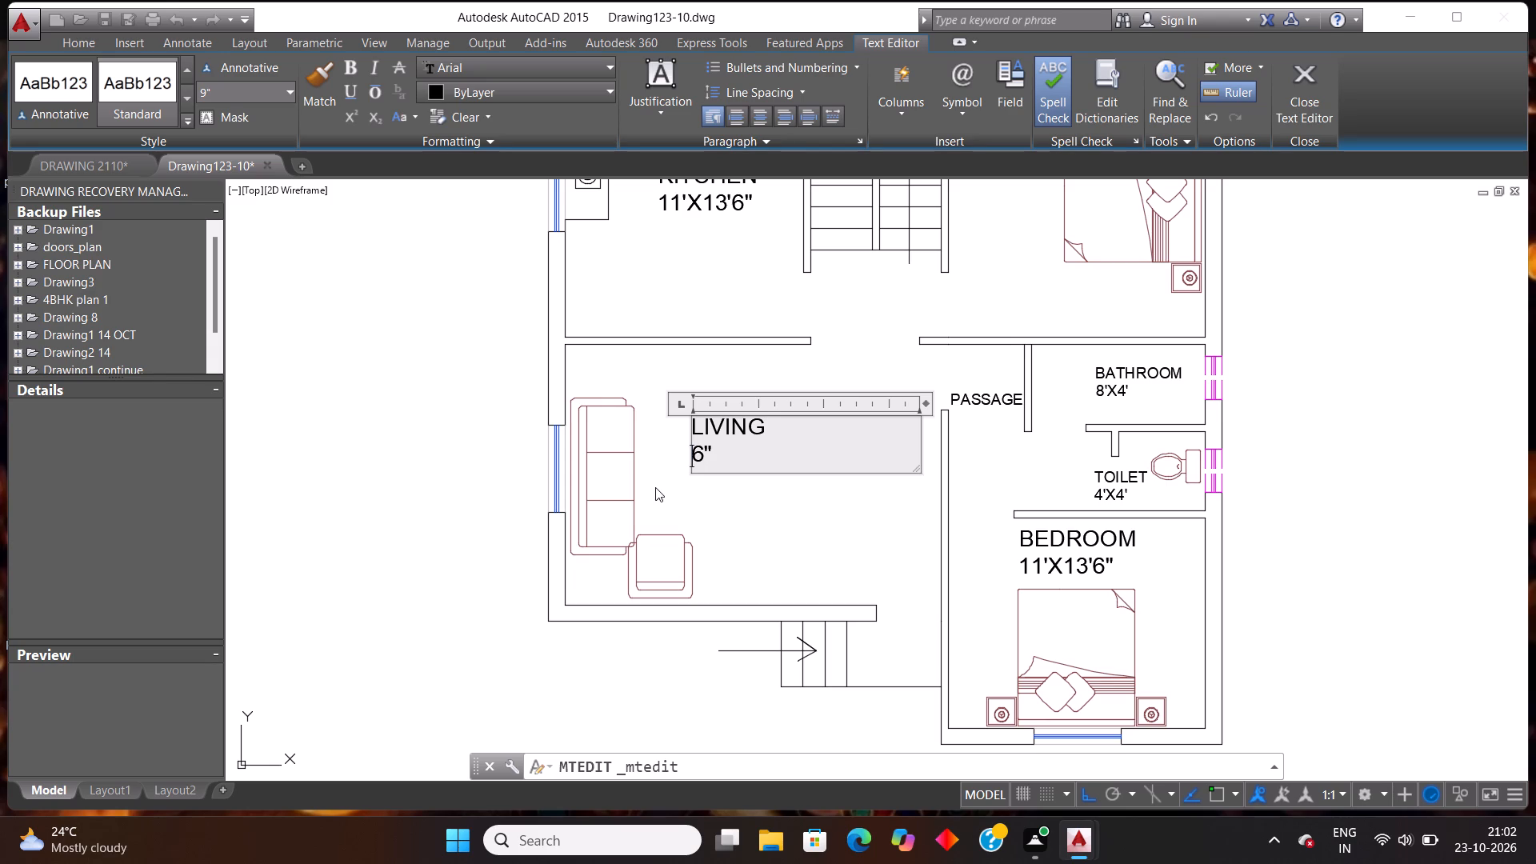
drag(714, 452, 686, 458)
key(BackSpace)
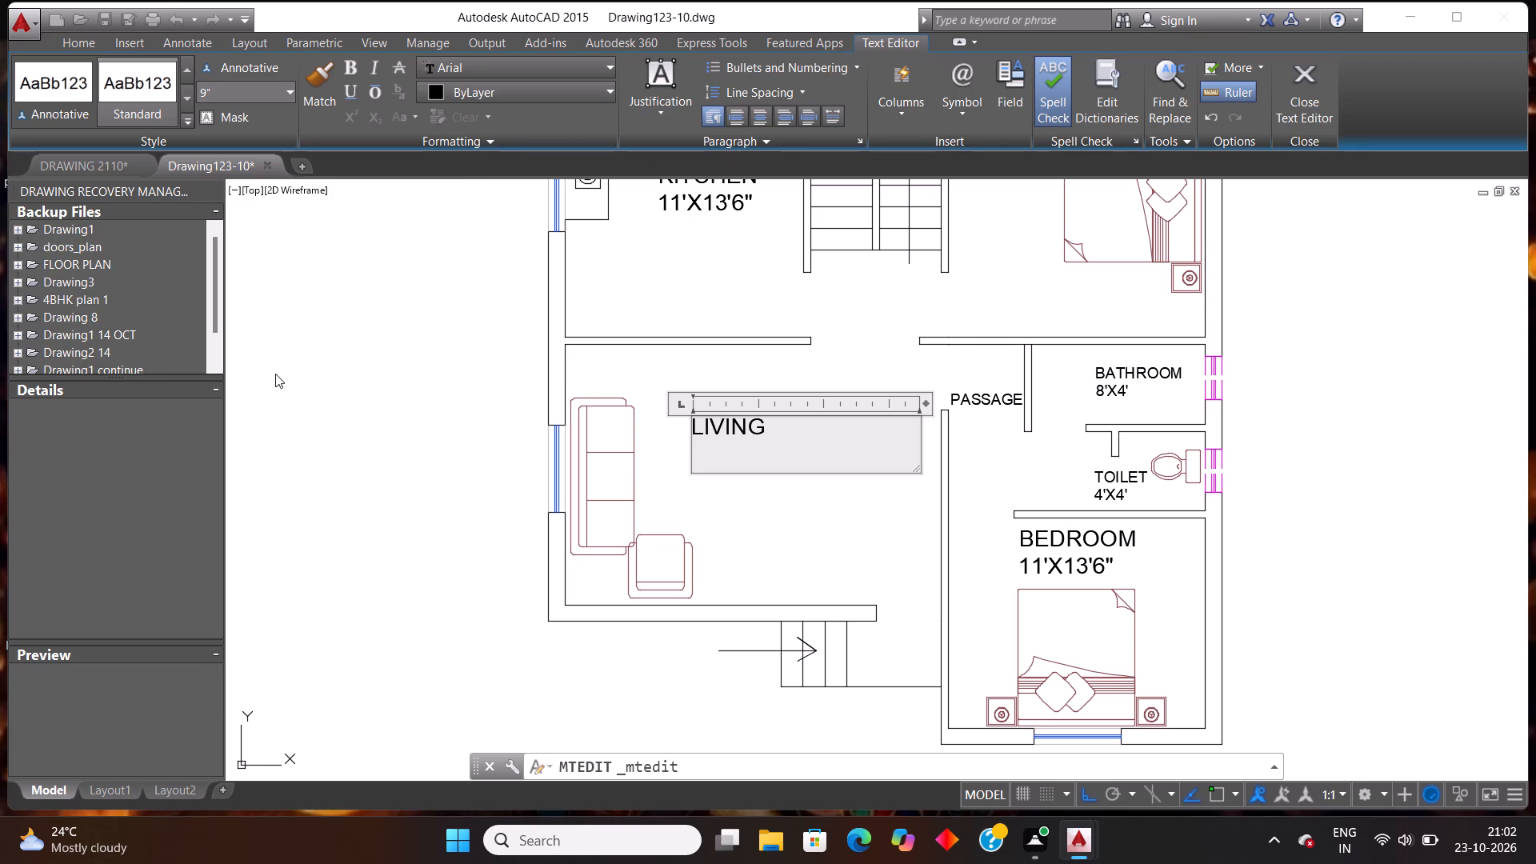
key(Escape)
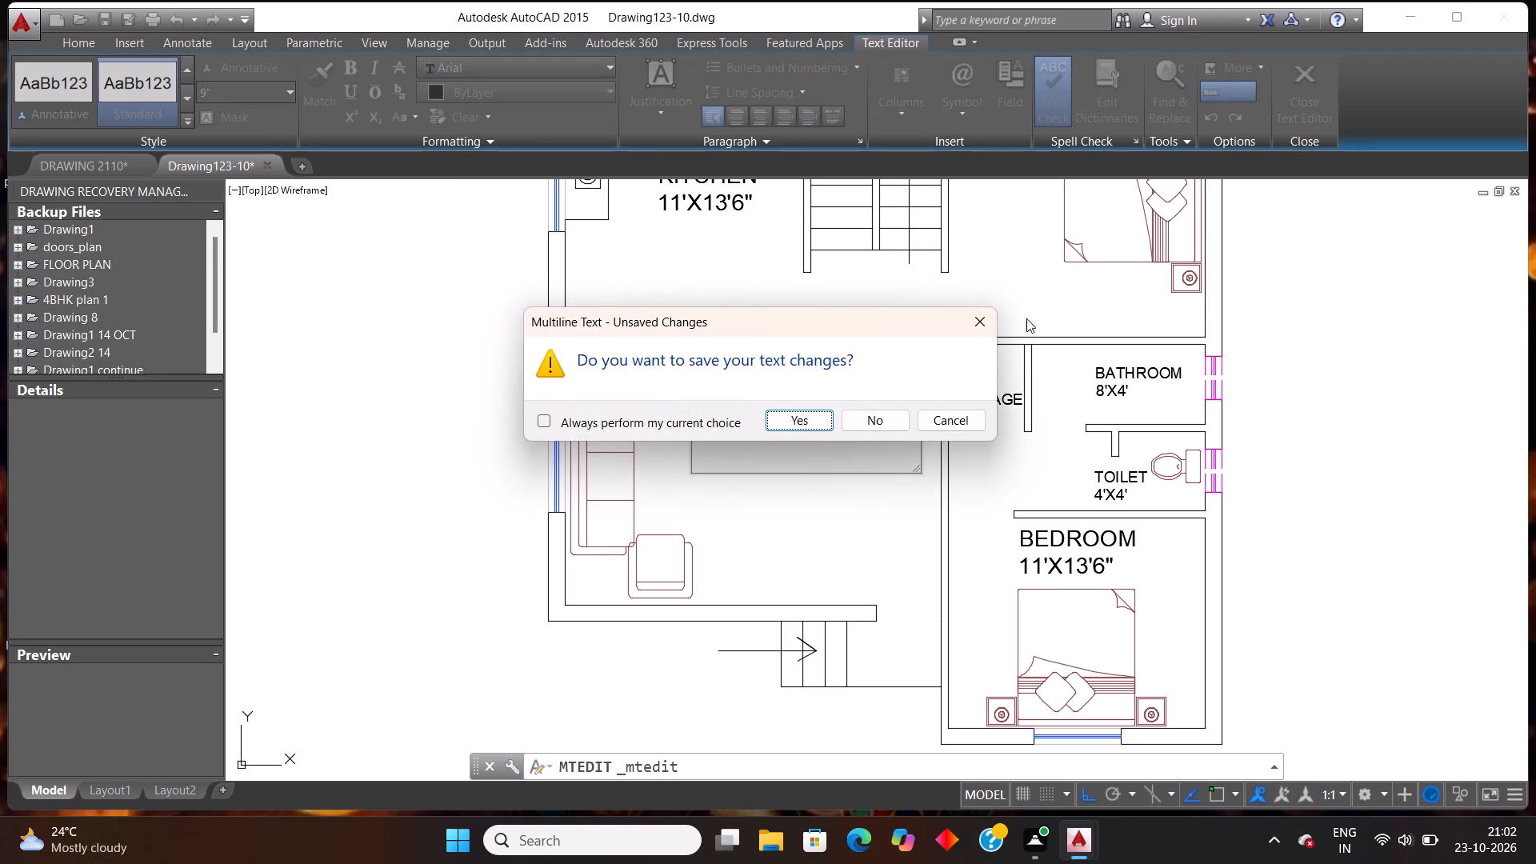
click(986, 326)
click(477, 348)
Add a horizontal linear dimension for the living room's inner width, from the corner near the armchair to the bedroom wall, inside the room.
scroll(621, 435, down, 2)
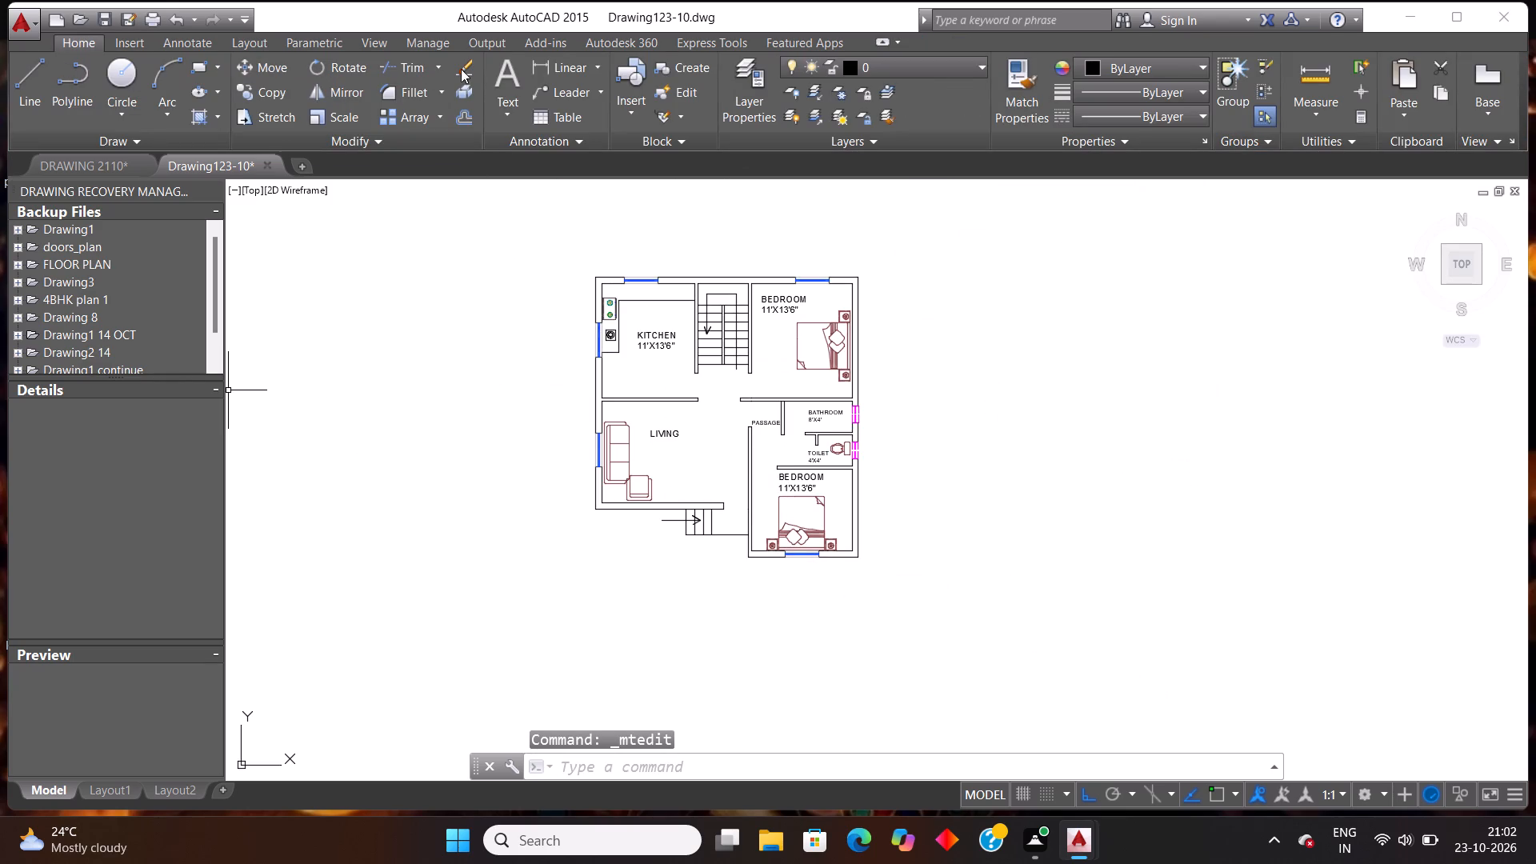
click(566, 66)
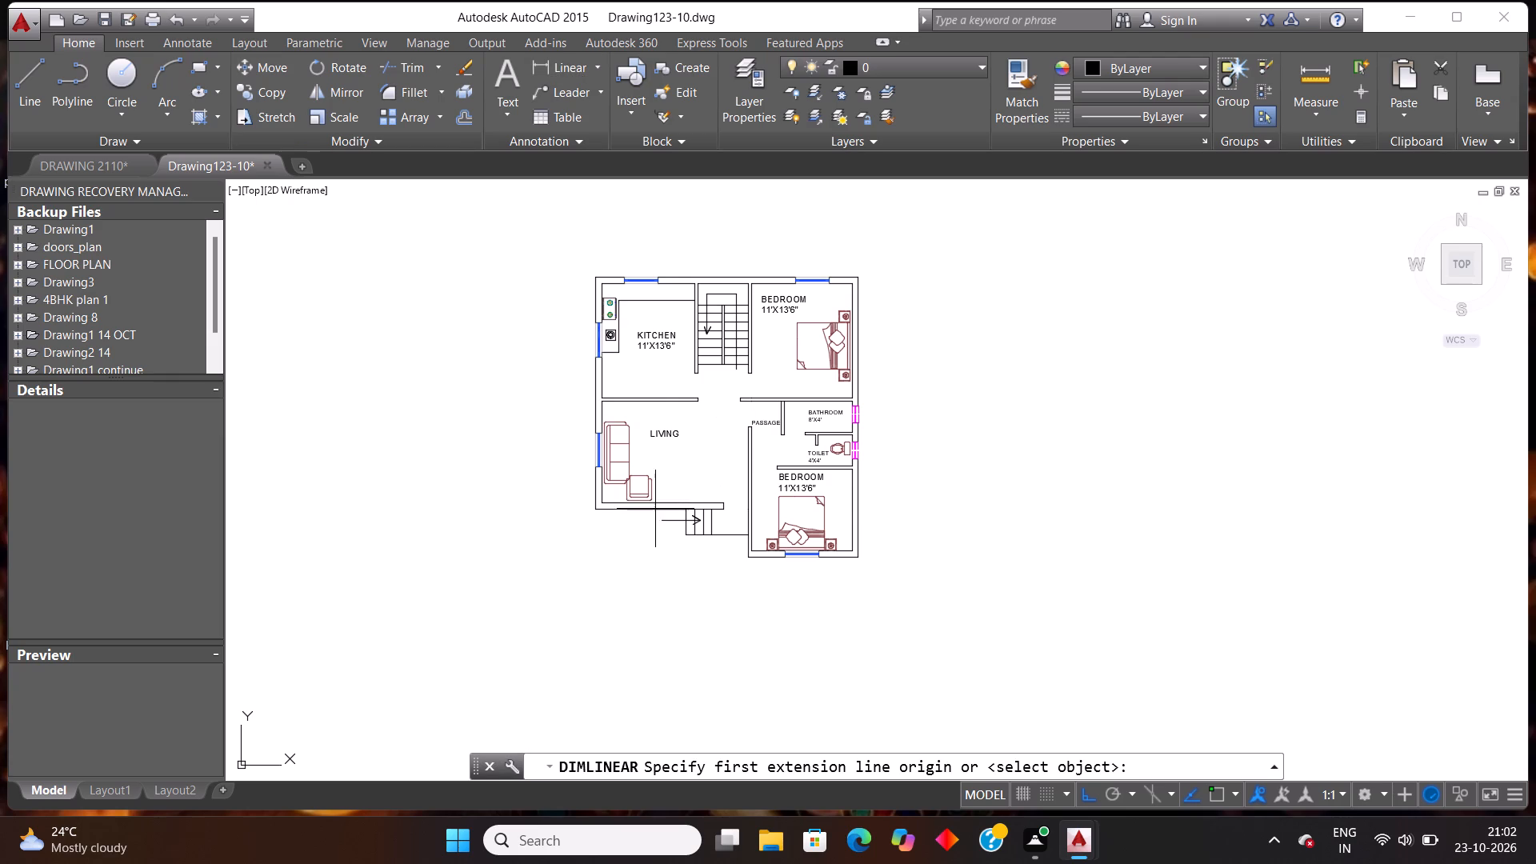
scroll(650, 471, up, 2)
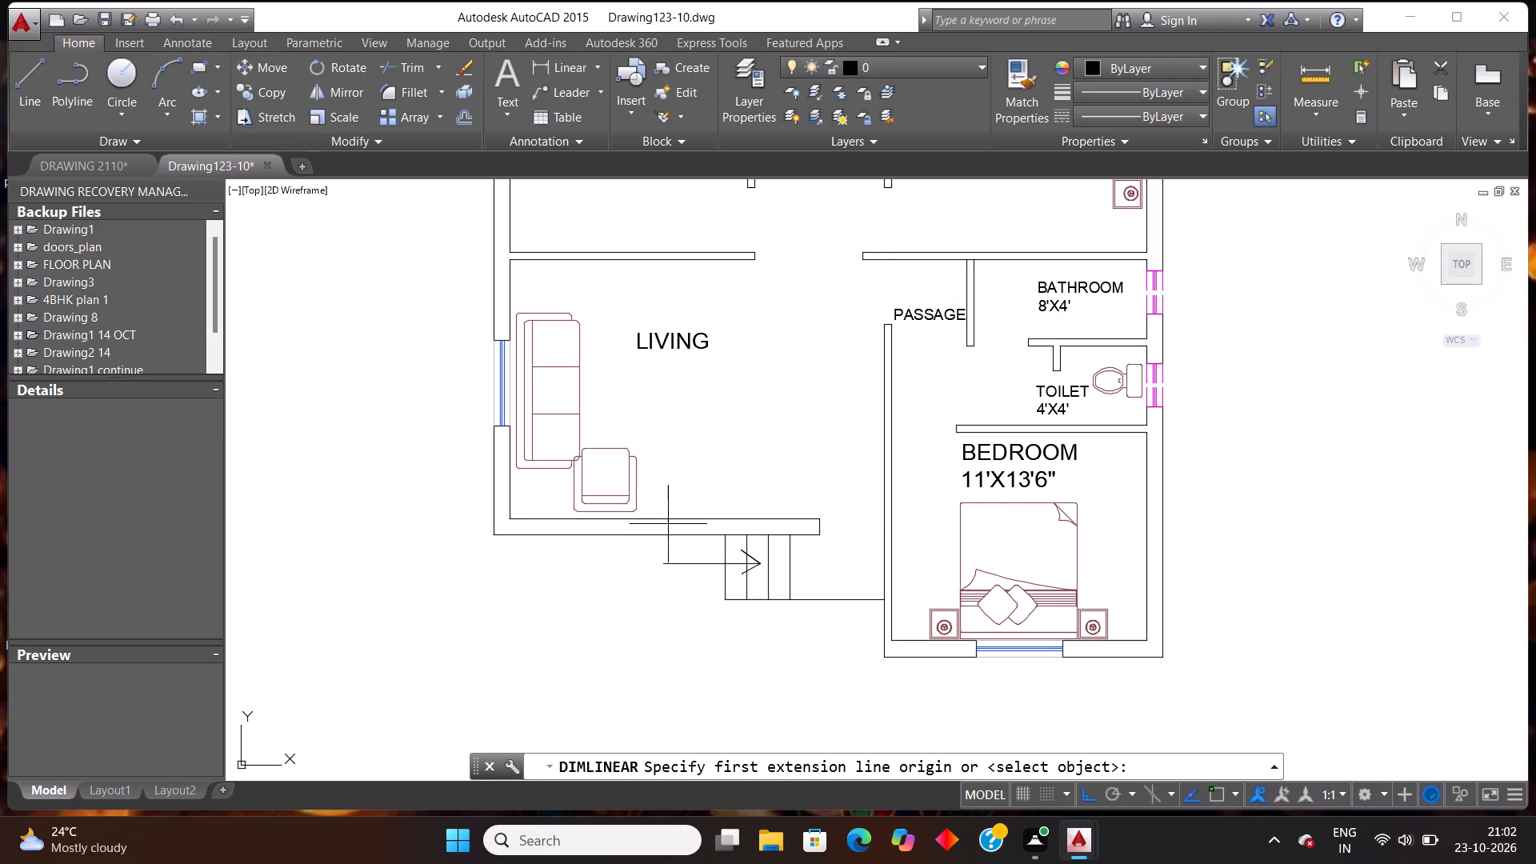
scroll(526, 526, up, 1)
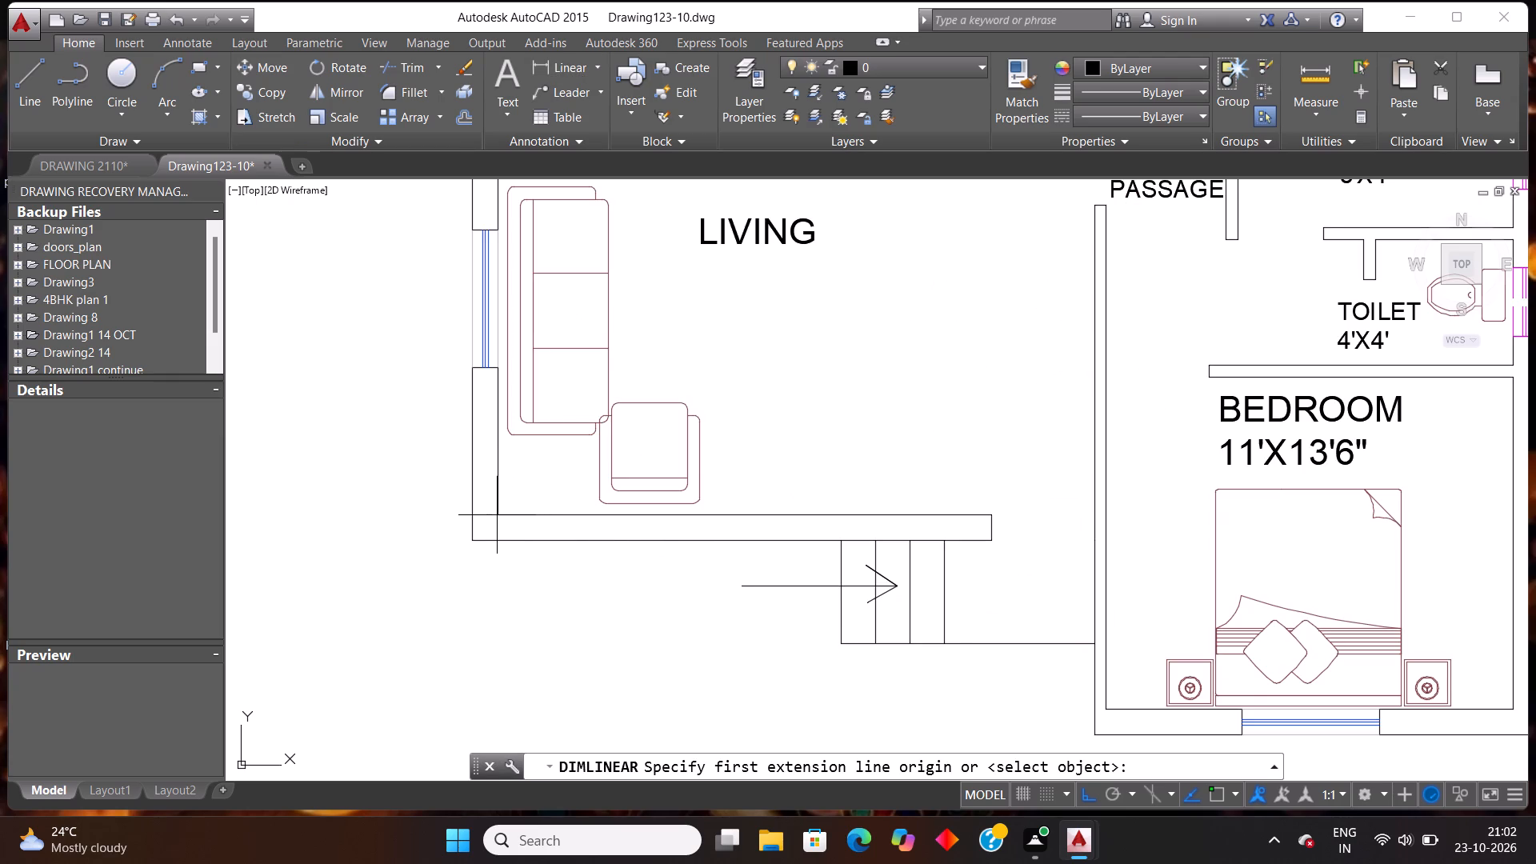
click(498, 514)
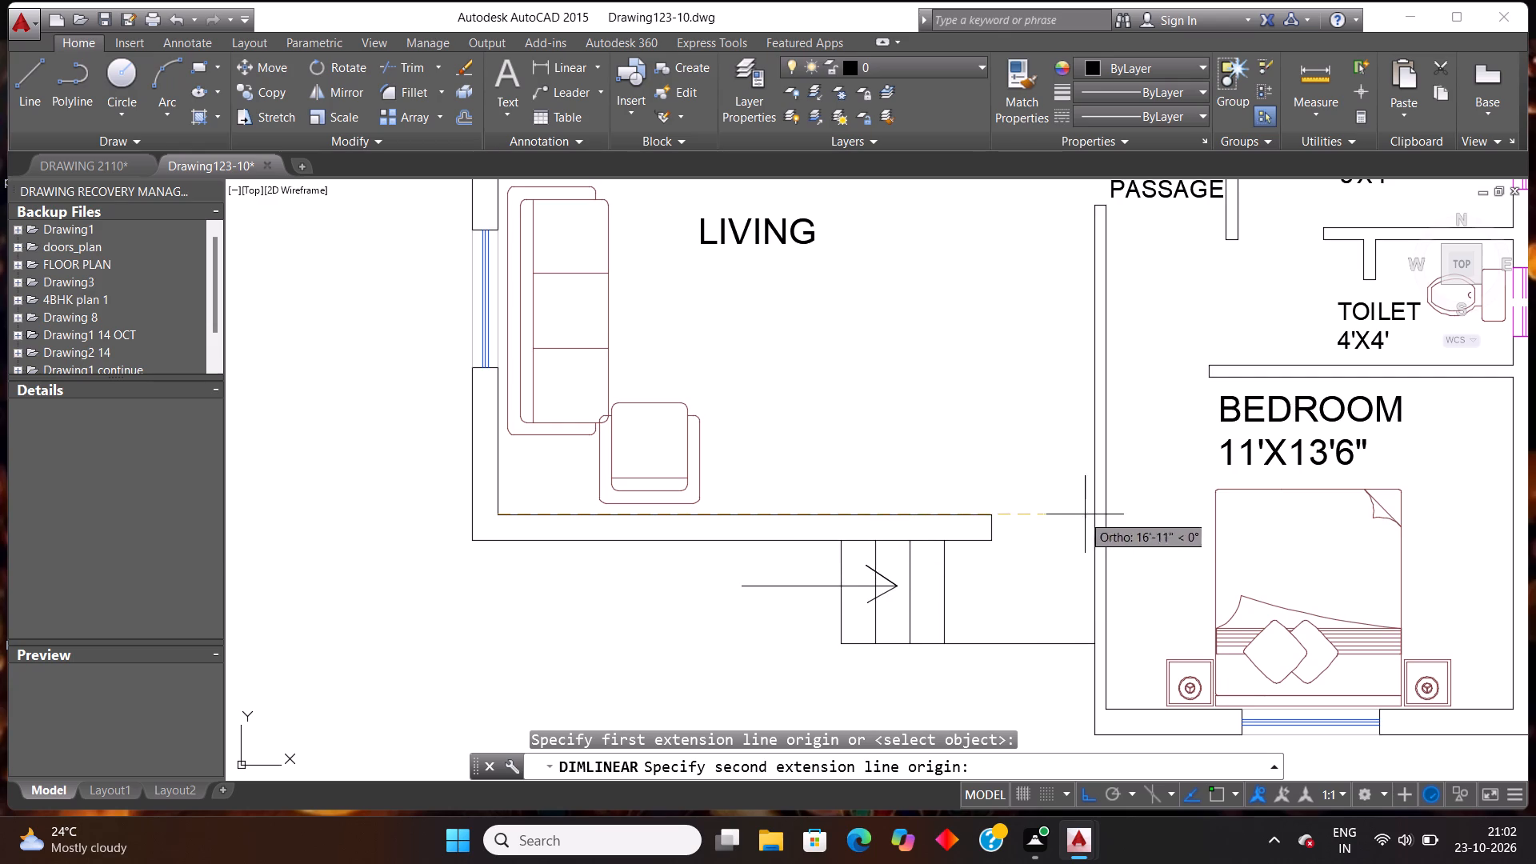
scroll(1115, 506, up, 2)
click(1054, 531)
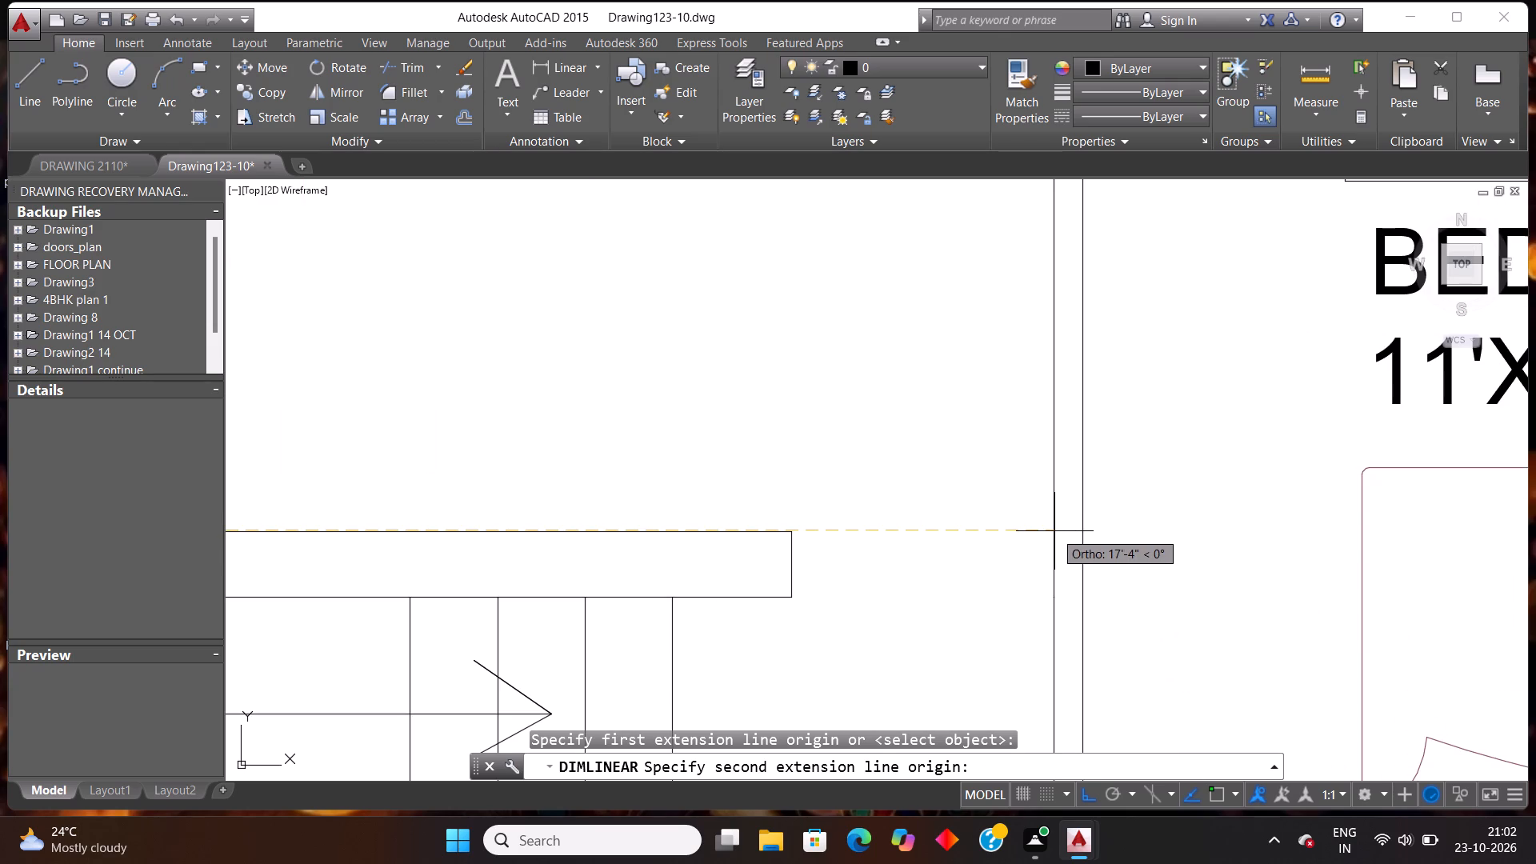
click(954, 448)
Add a vertical linear dimension along the living room's window wall, between the inner corners at the kitchen-side wall and the entrance-side wall.
scroll(950, 439, down, 4)
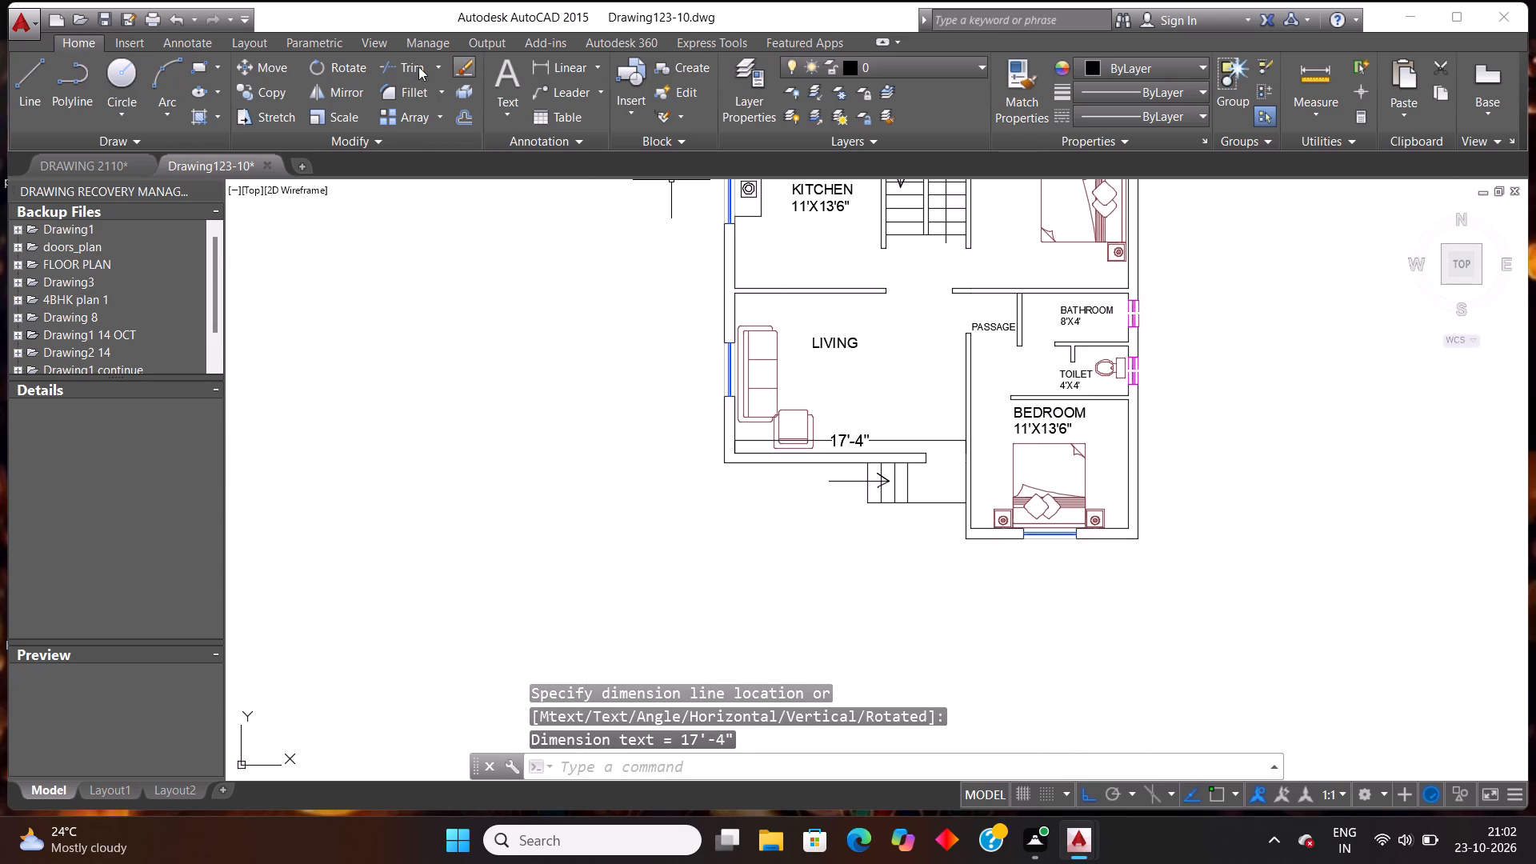
click(555, 68)
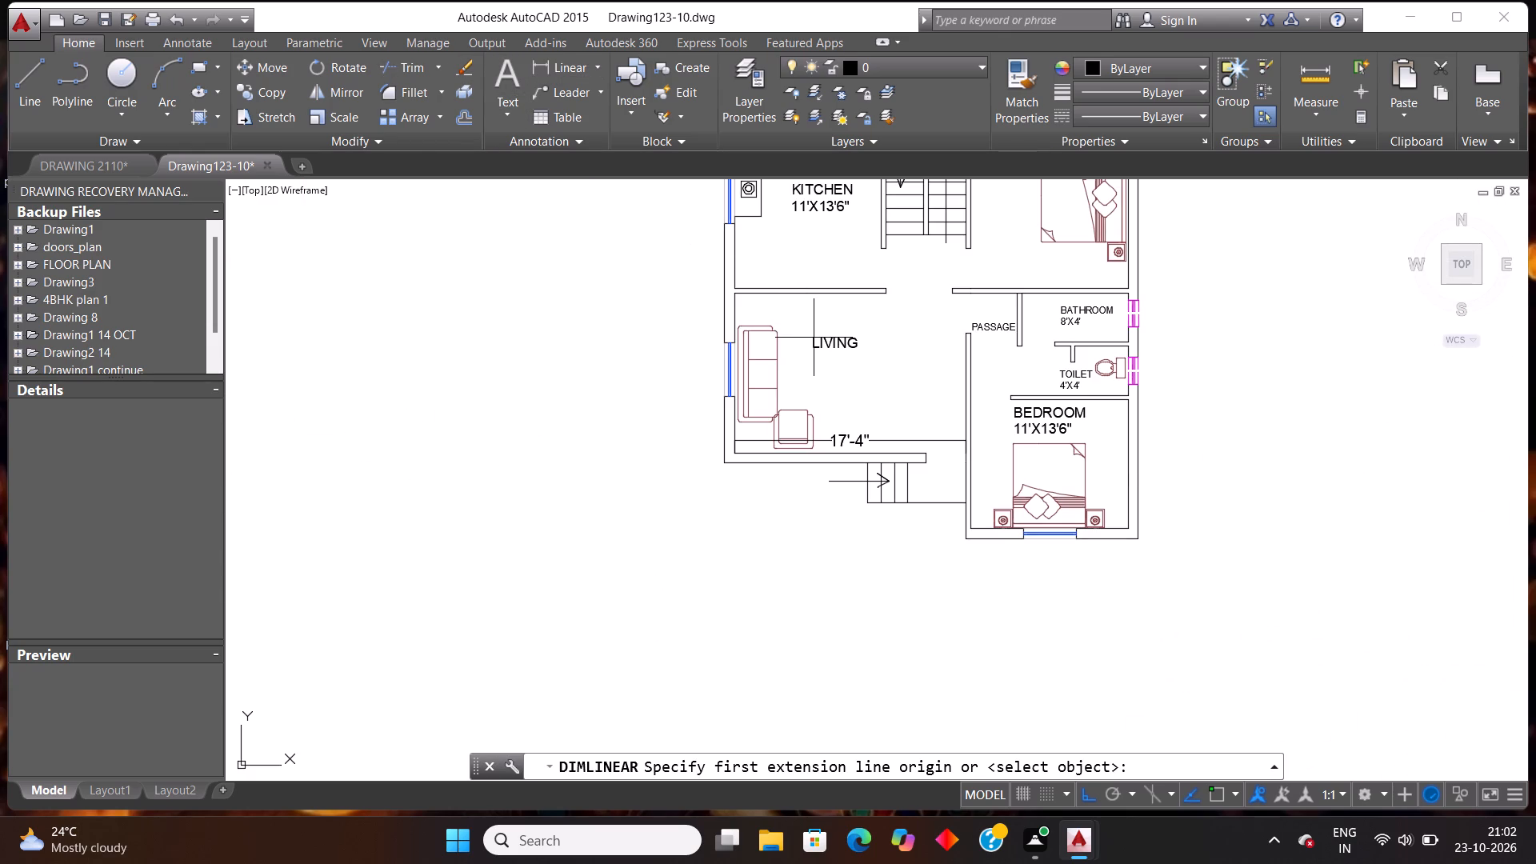
scroll(814, 338, up, 2)
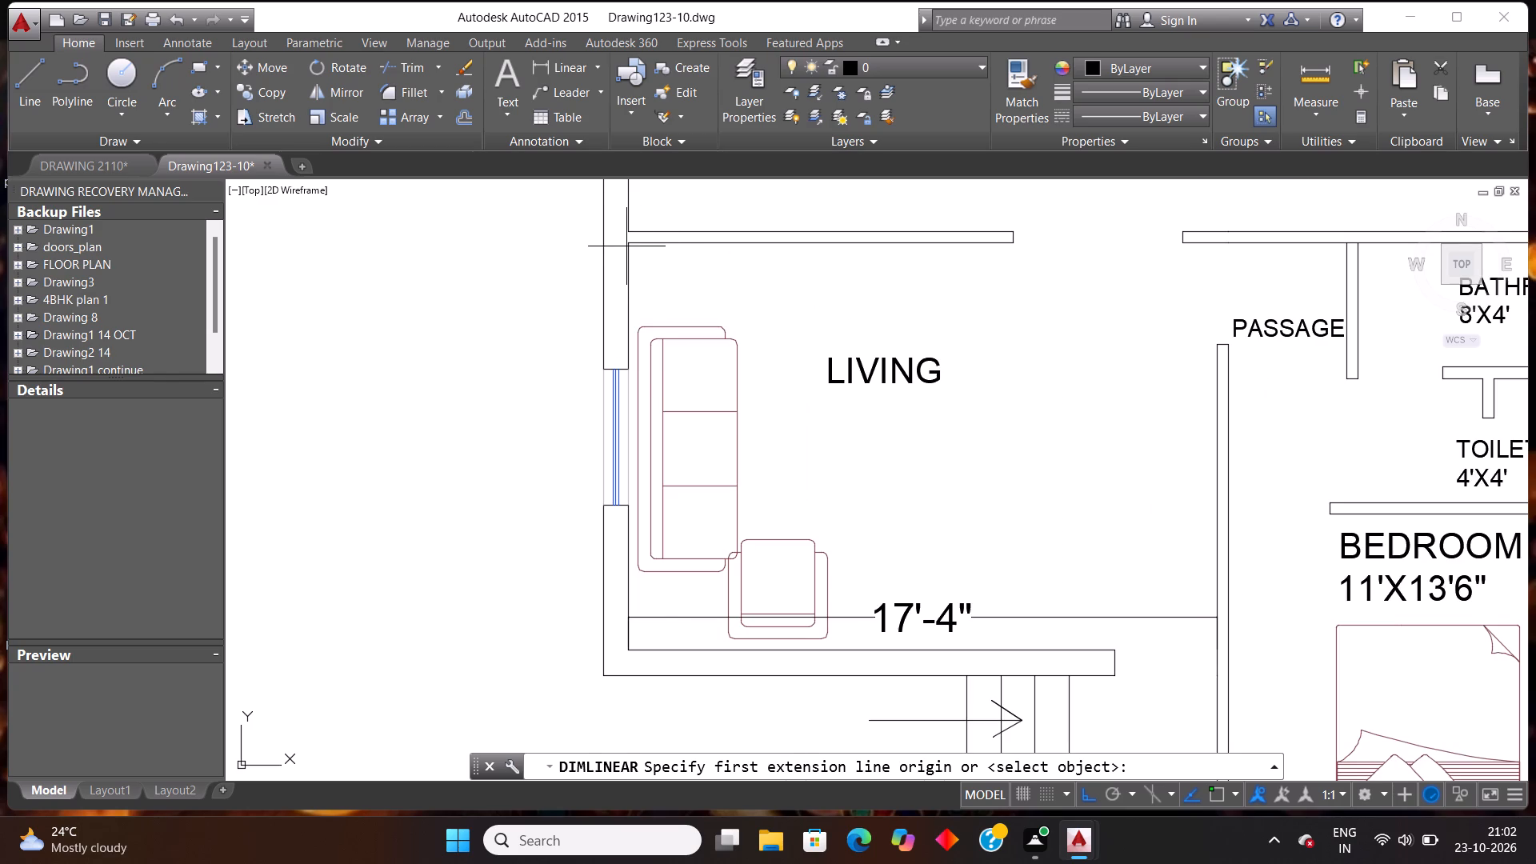
scroll(626, 246, up, 2)
click(624, 240)
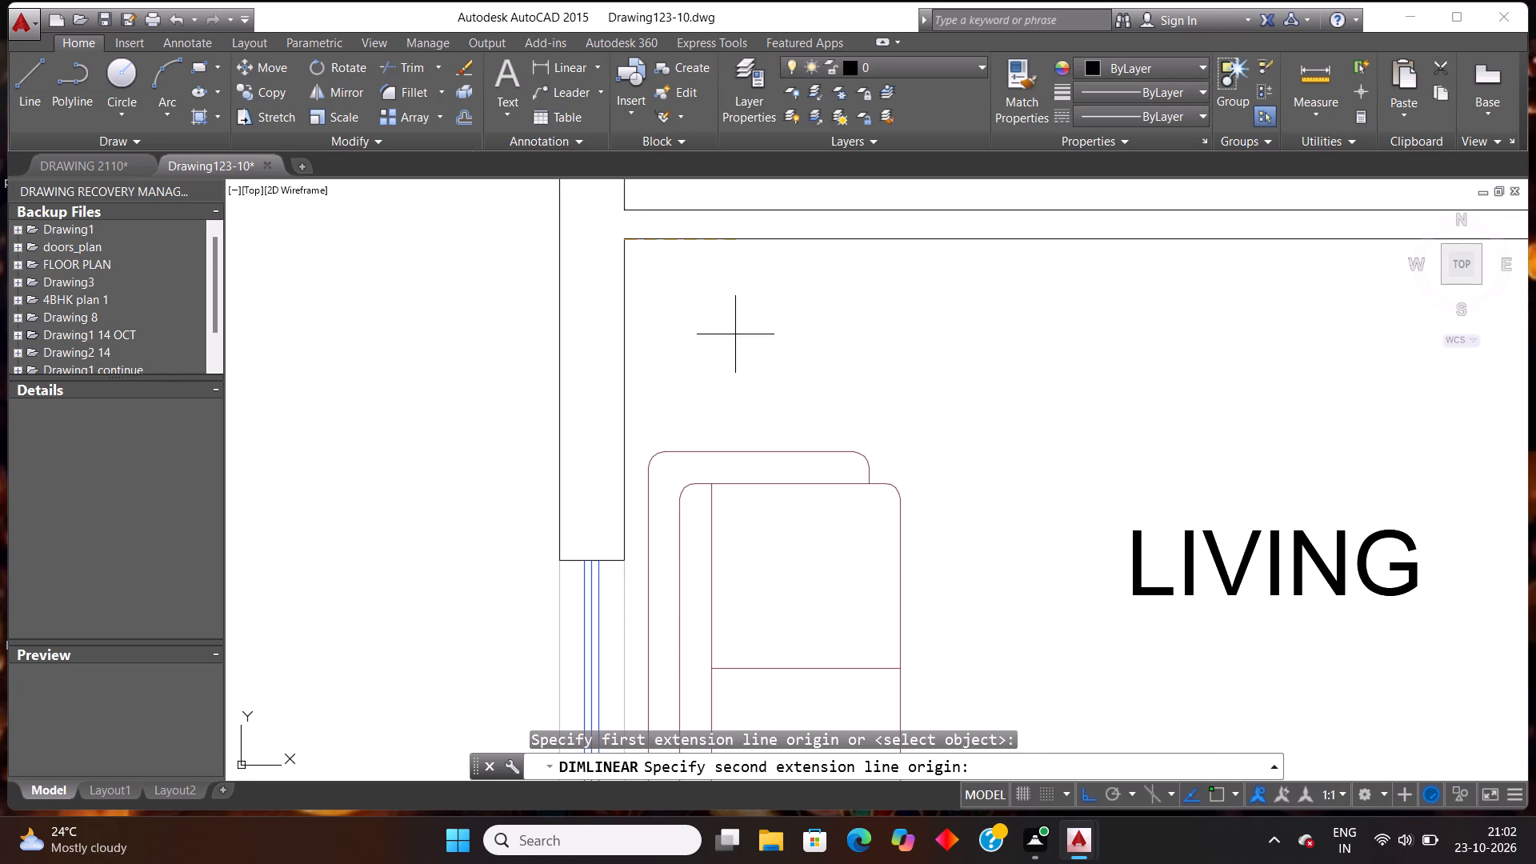
scroll(736, 314, down, 3)
scroll(719, 544, up, 6)
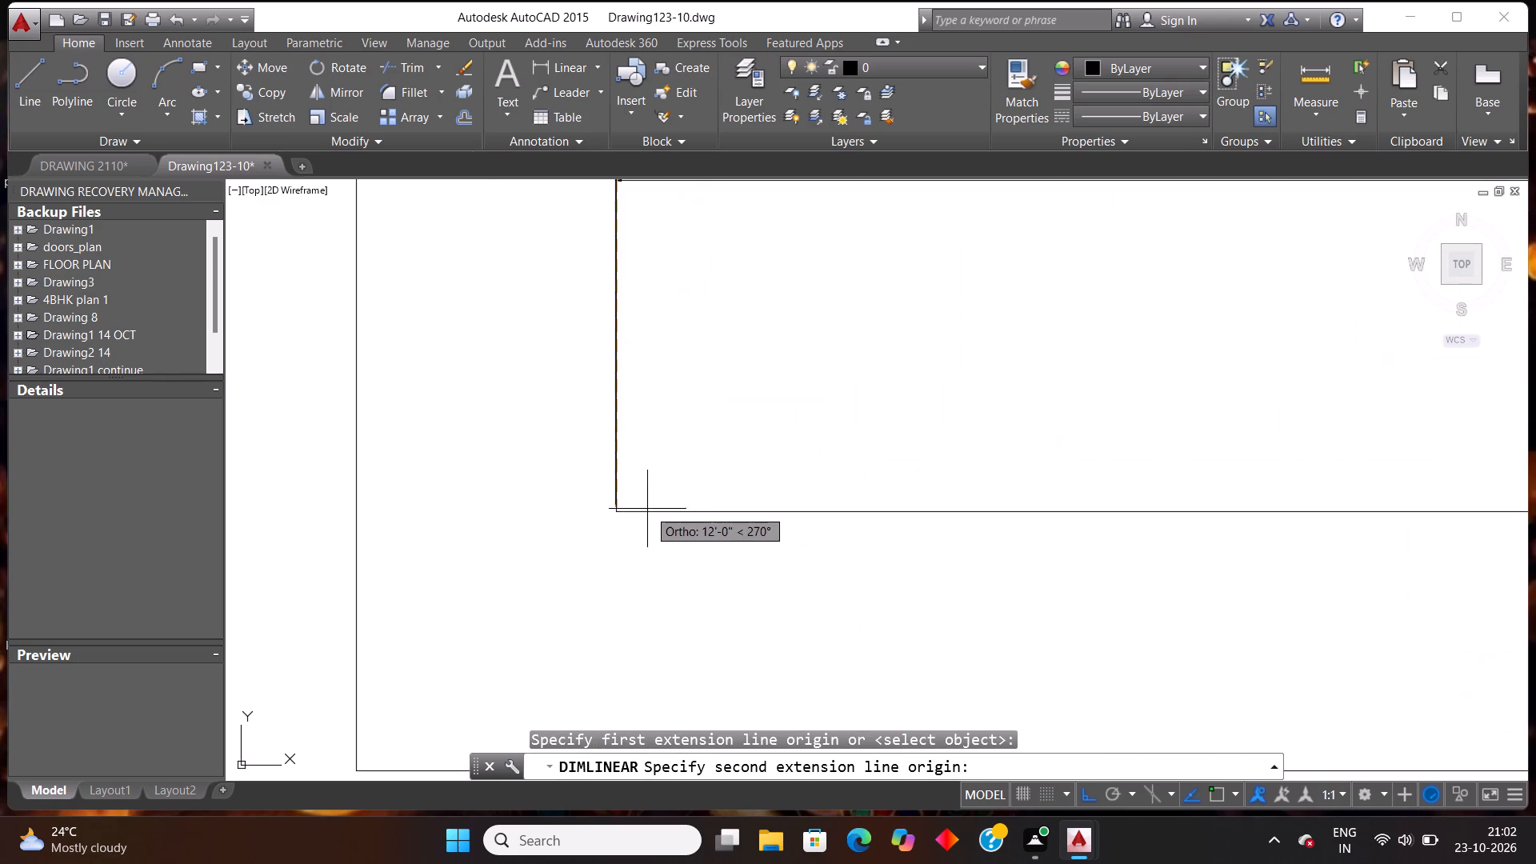
scroll(639, 511, up, 3)
scroll(532, 472, up, 2)
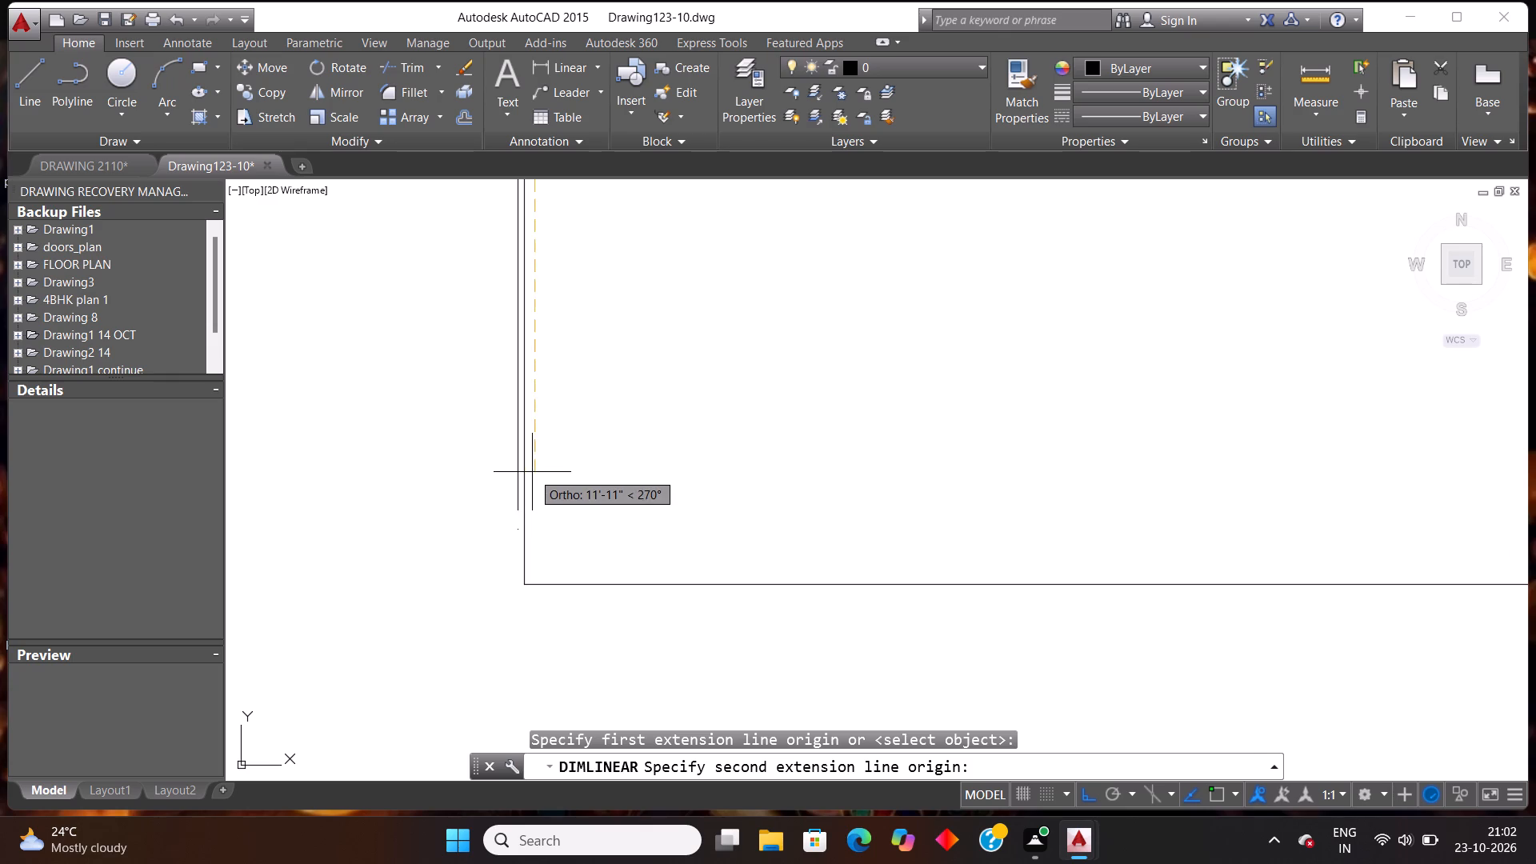
click(524, 585)
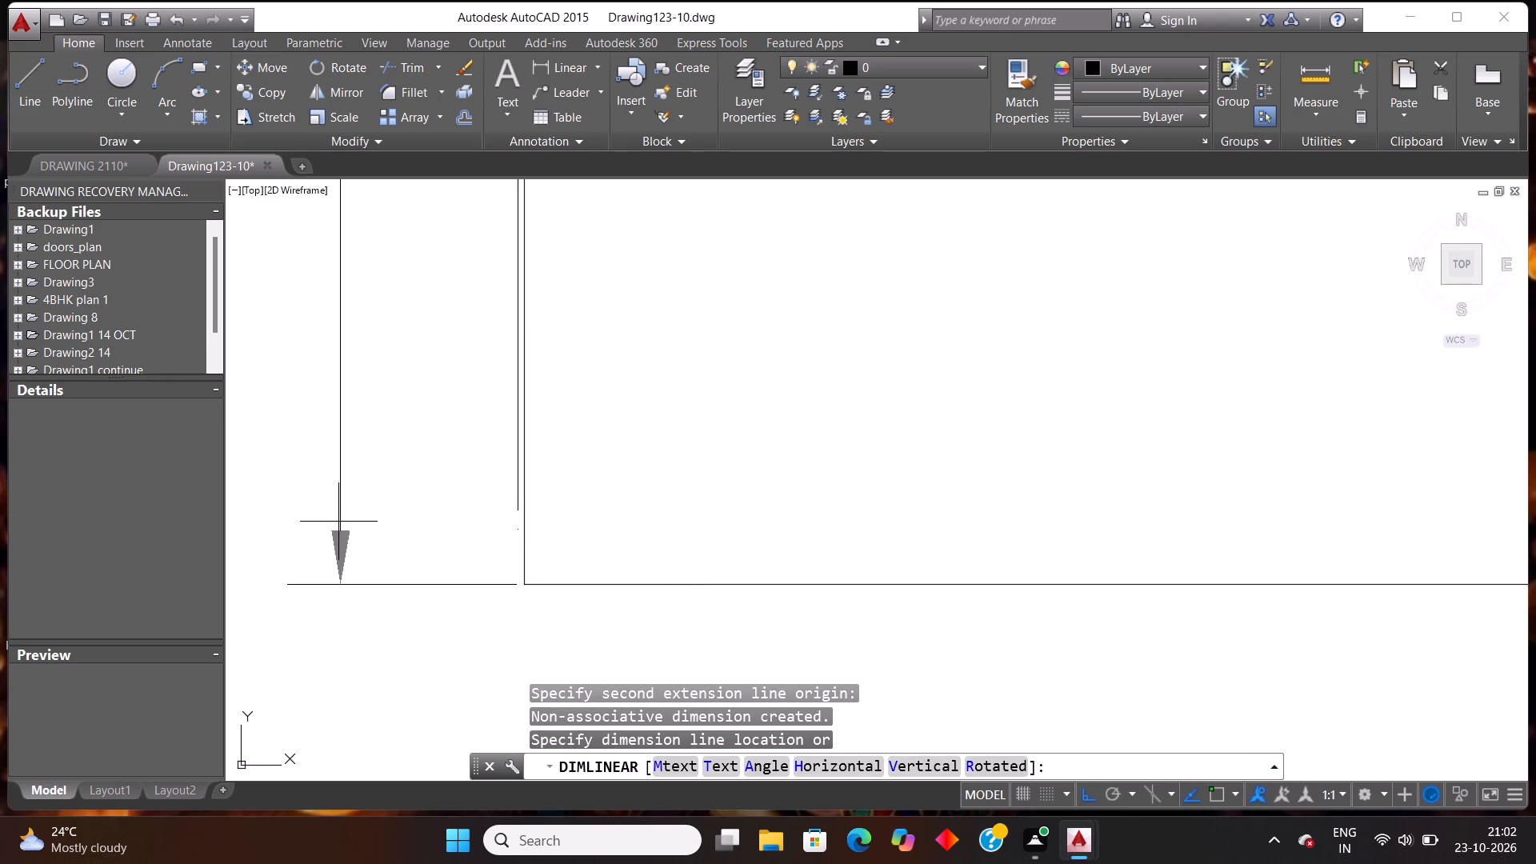
click(338, 522)
Examine both living room dimensions up close, especially where their extension lines meet the inner wall corner near the armchair.
scroll(775, 445, down, 8)
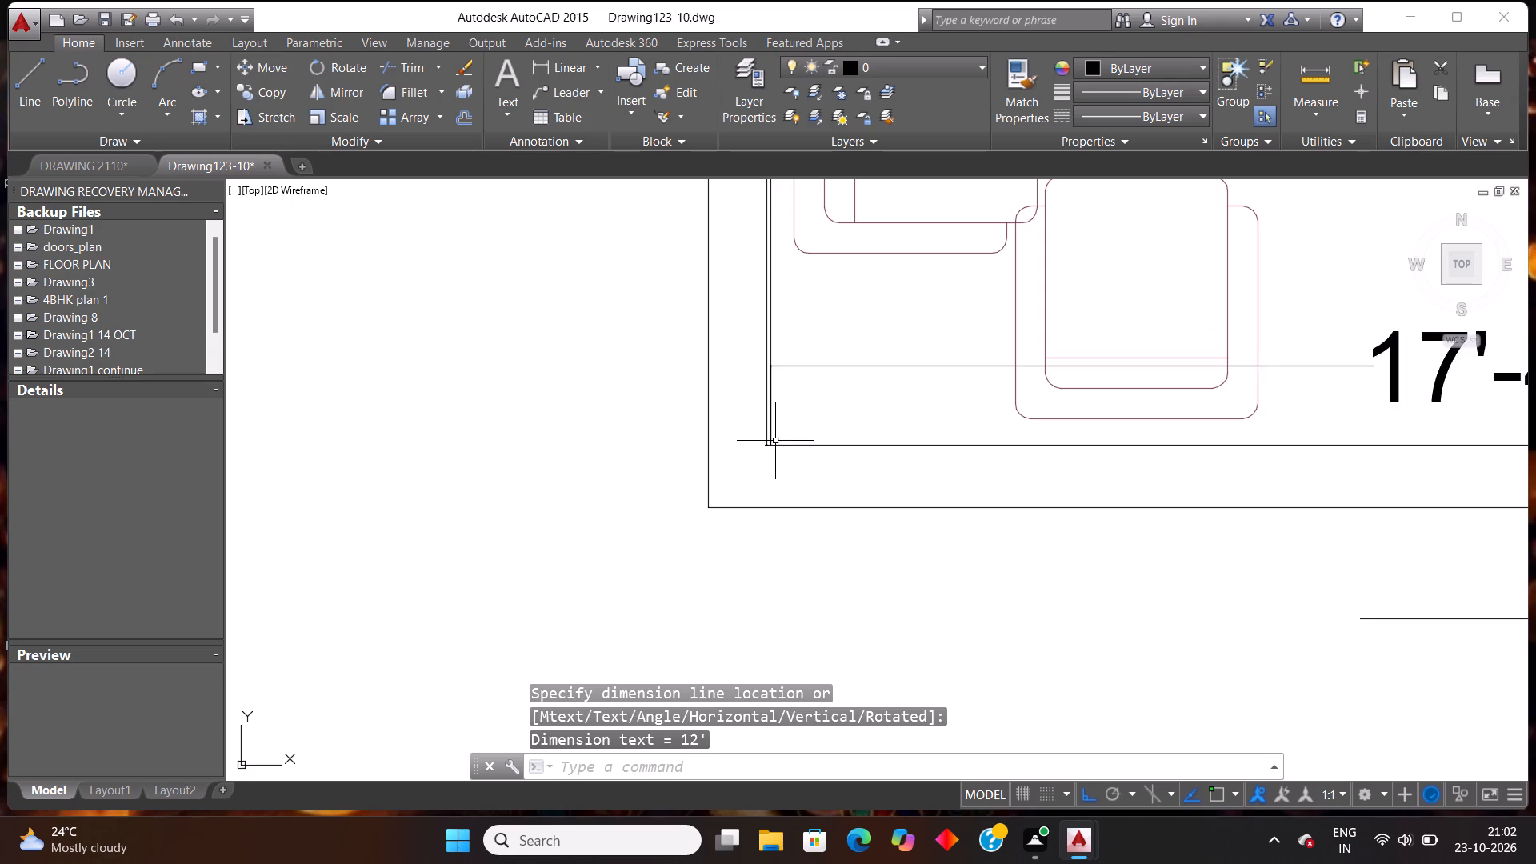
scroll(775, 440, down, 3)
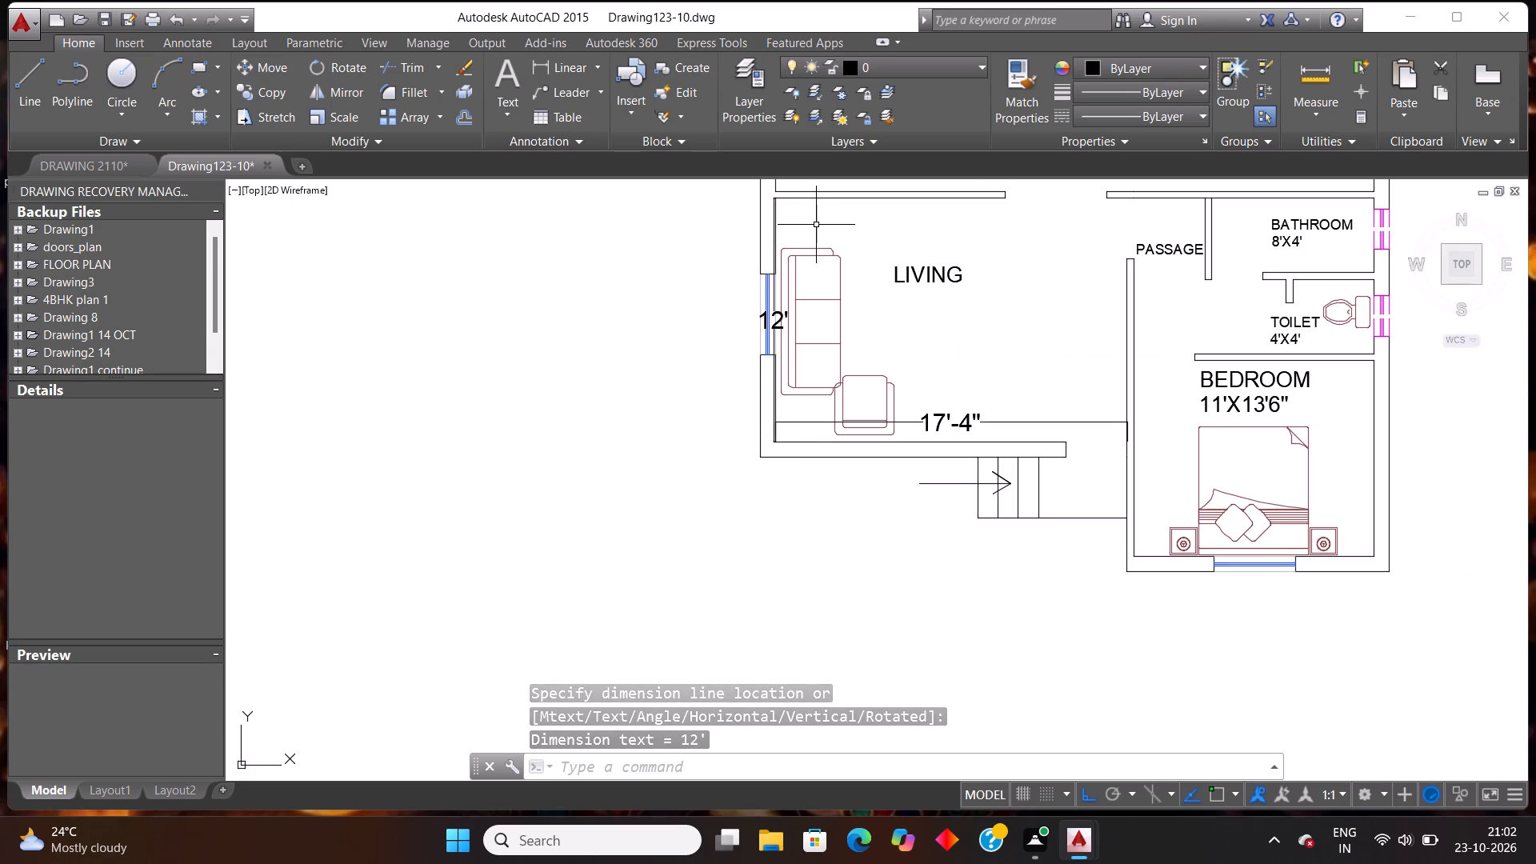
scroll(816, 225, up, 1)
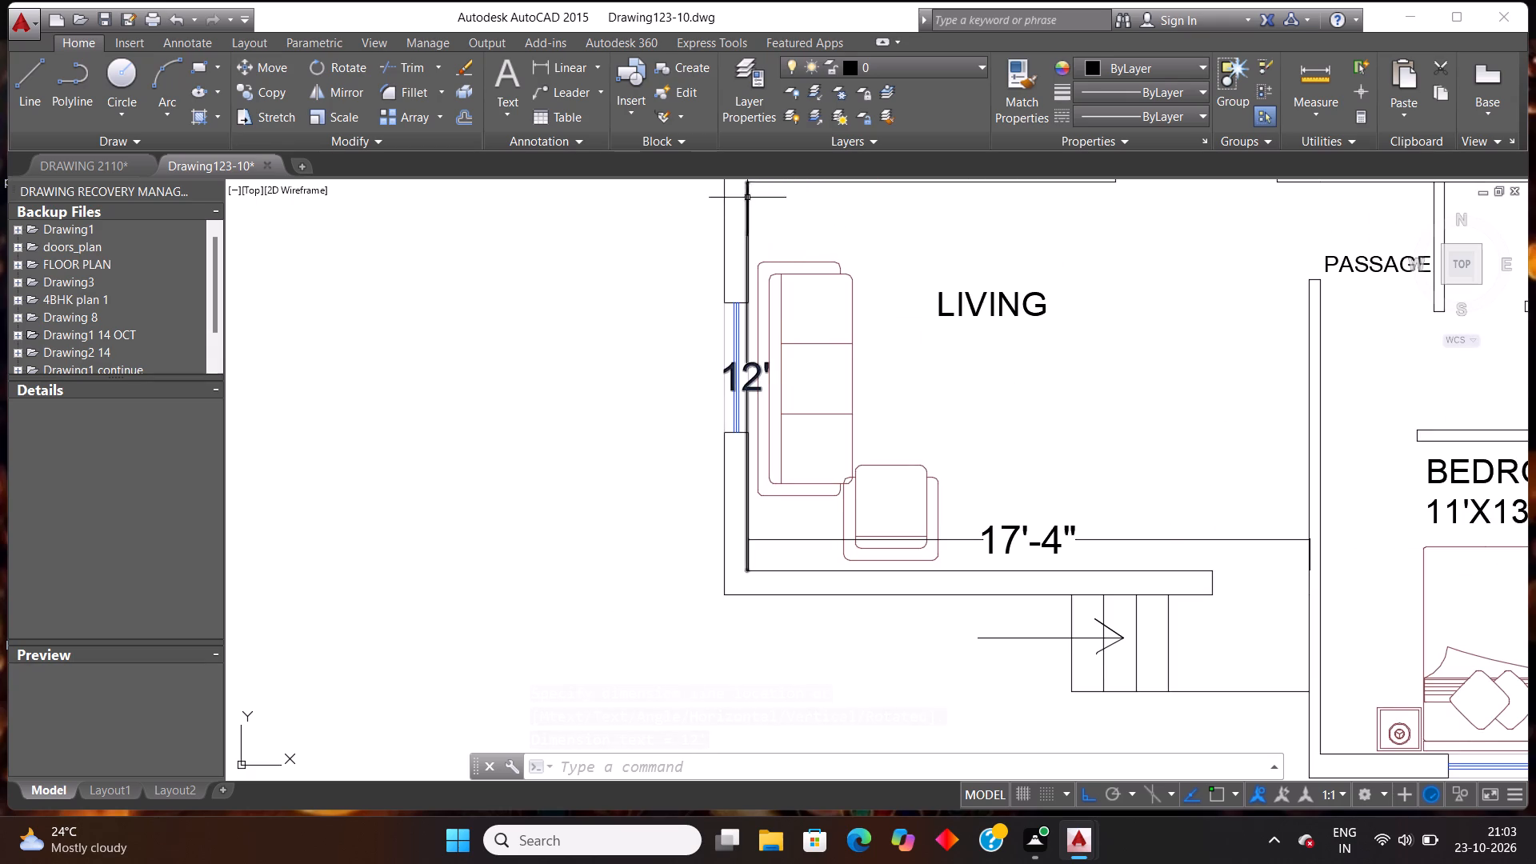
scroll(802, 268, up, 2)
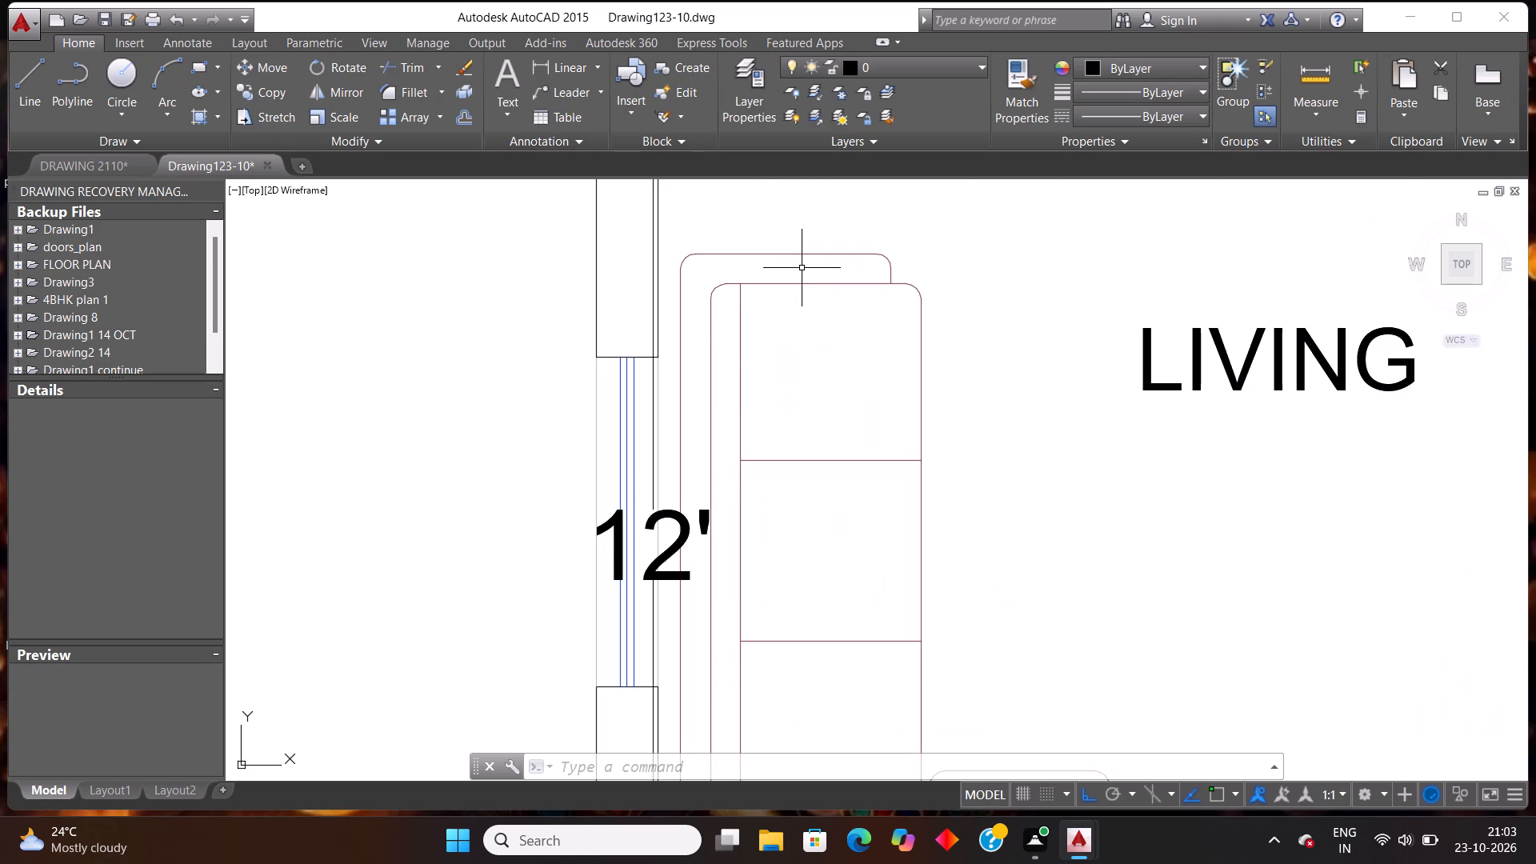
scroll(729, 333, down, 1)
scroll(752, 477, down, 1)
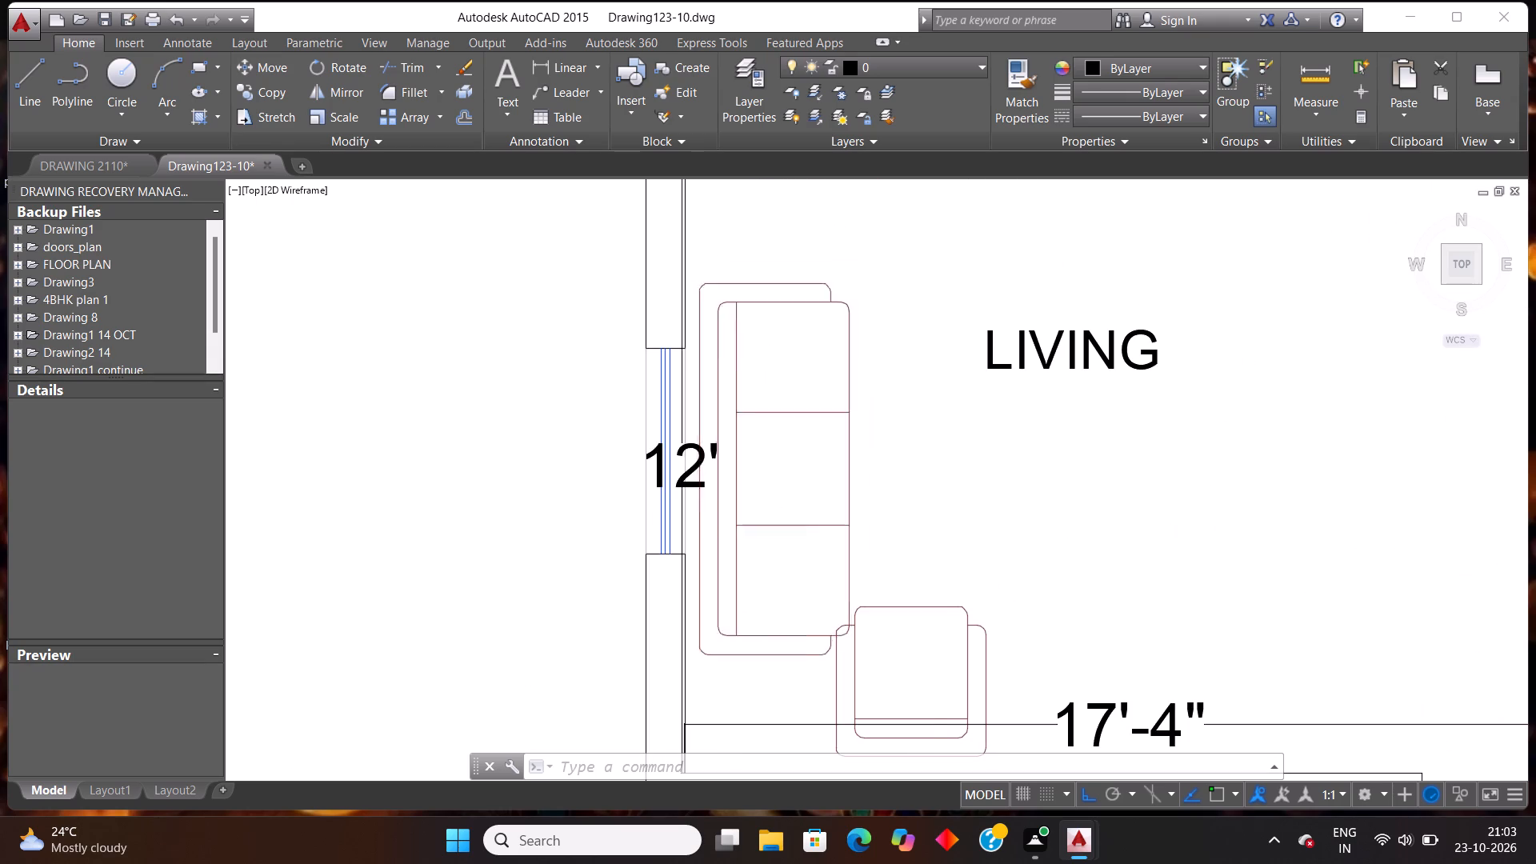
scroll(752, 477, down, 1)
scroll(732, 587, up, 4)
scroll(650, 598, up, 3)
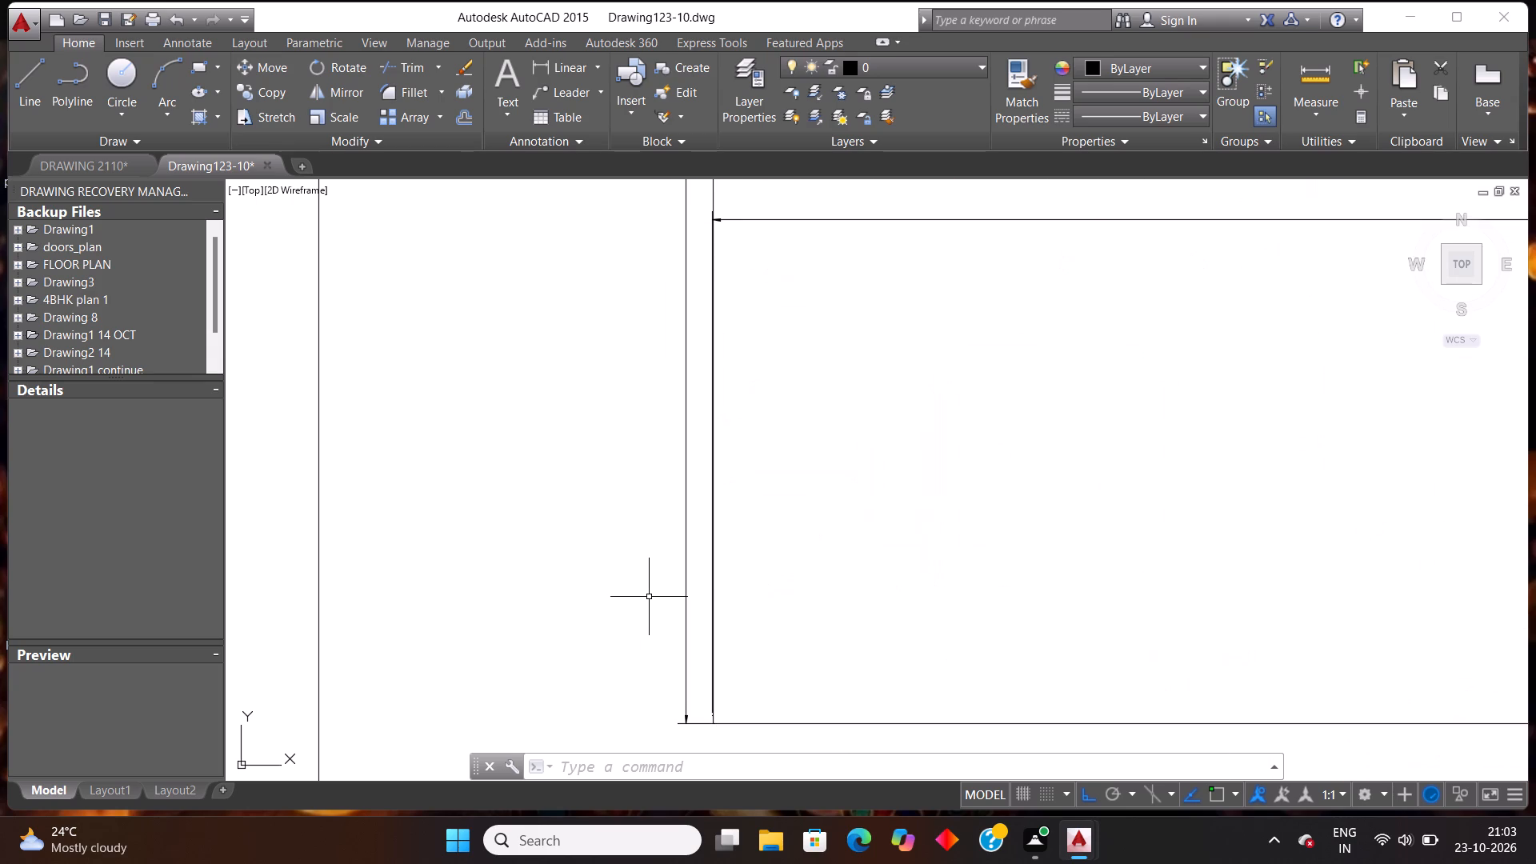
scroll(731, 435, up, 3)
scroll(725, 450, down, 4)
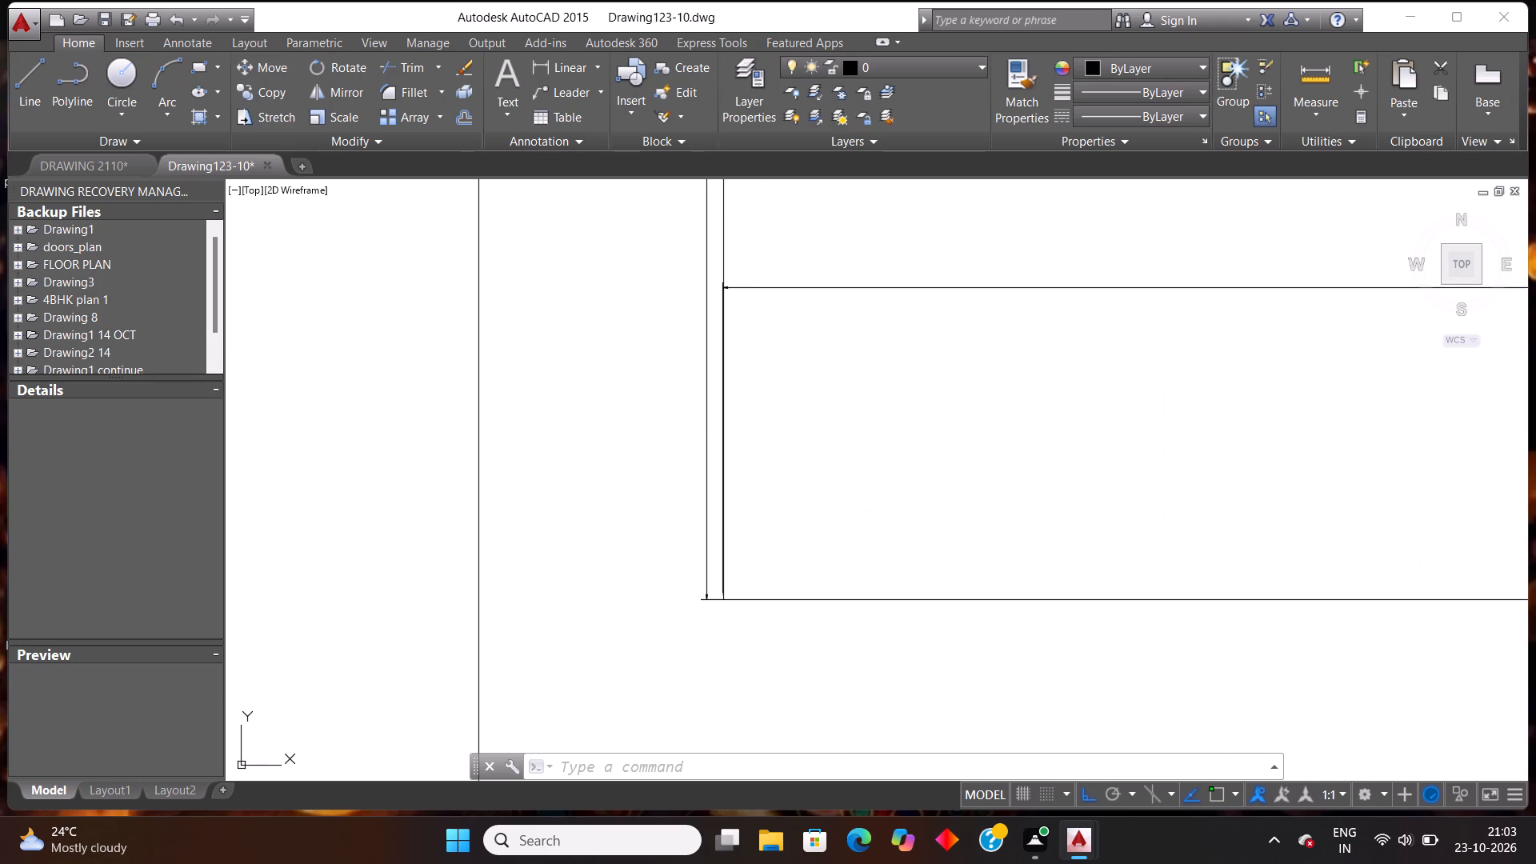
scroll(728, 554, up, 5)
scroll(678, 350, down, 2)
scroll(659, 570, up, 3)
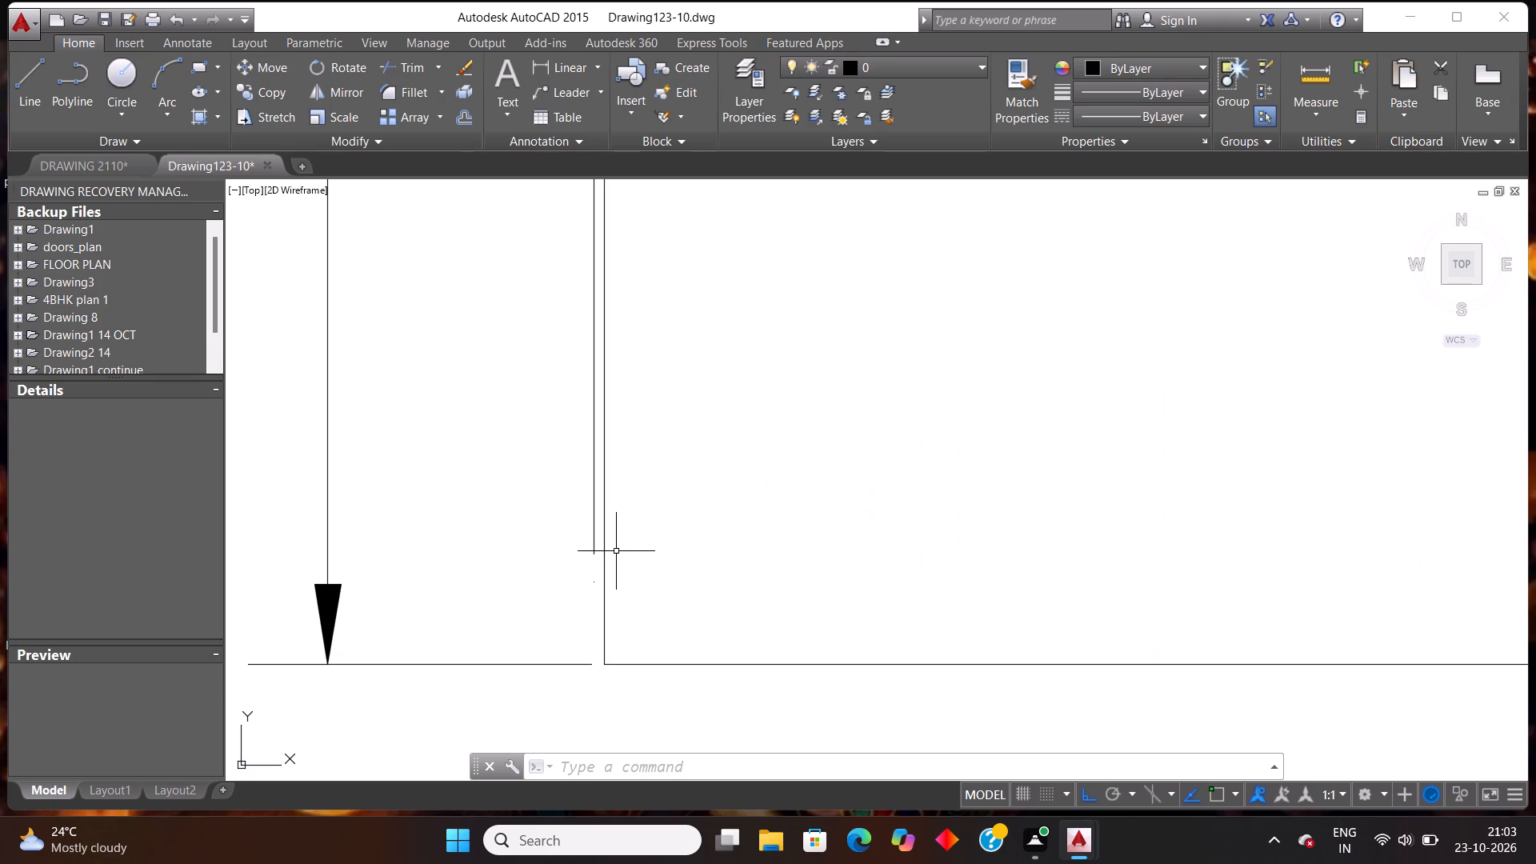
scroll(615, 553, up, 2)
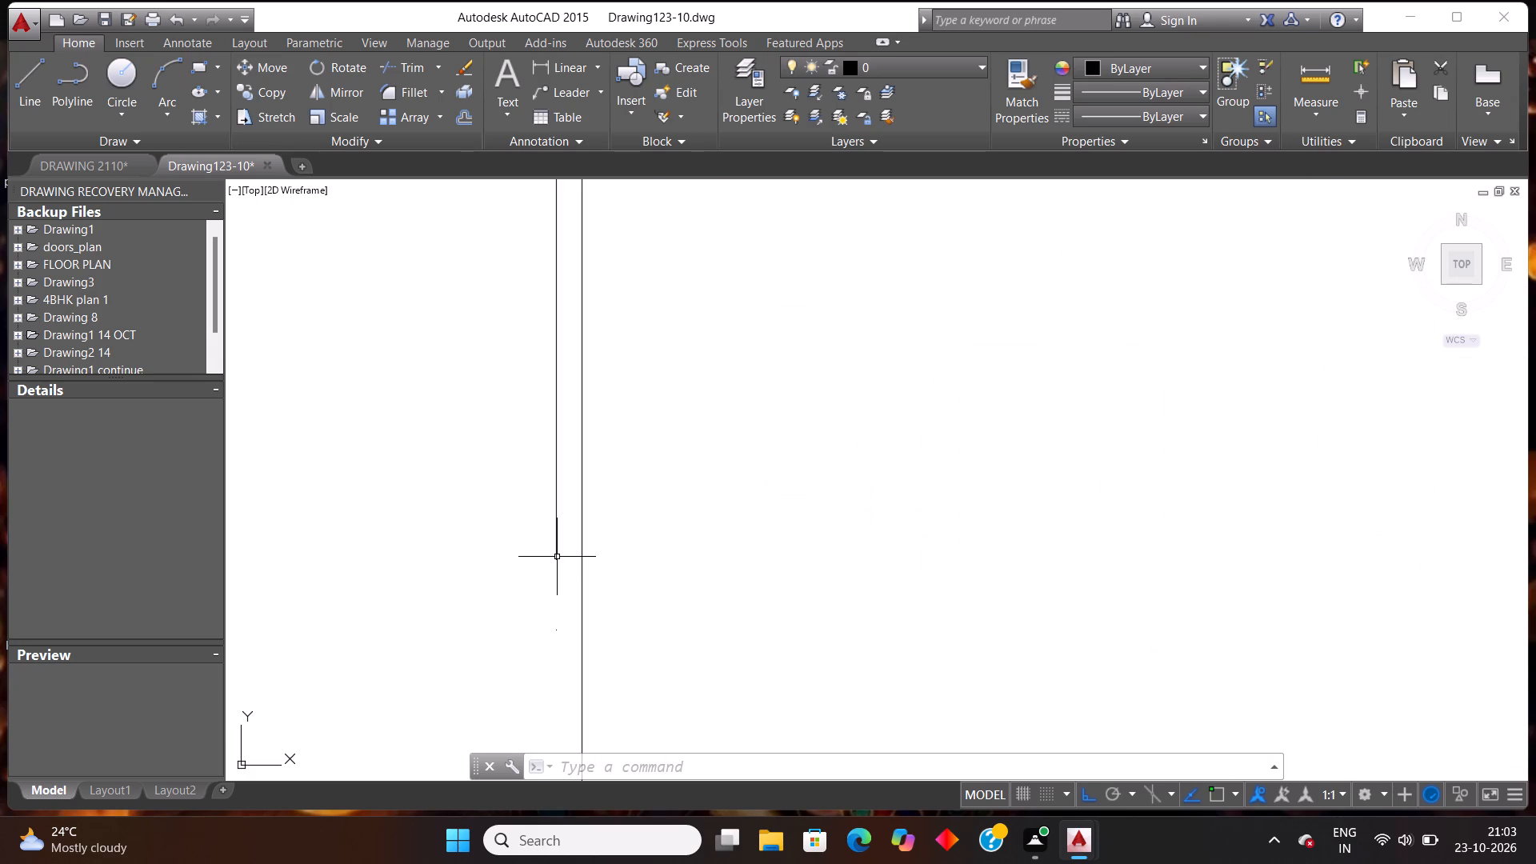
click(557, 557)
scroll(730, 478, down, 13)
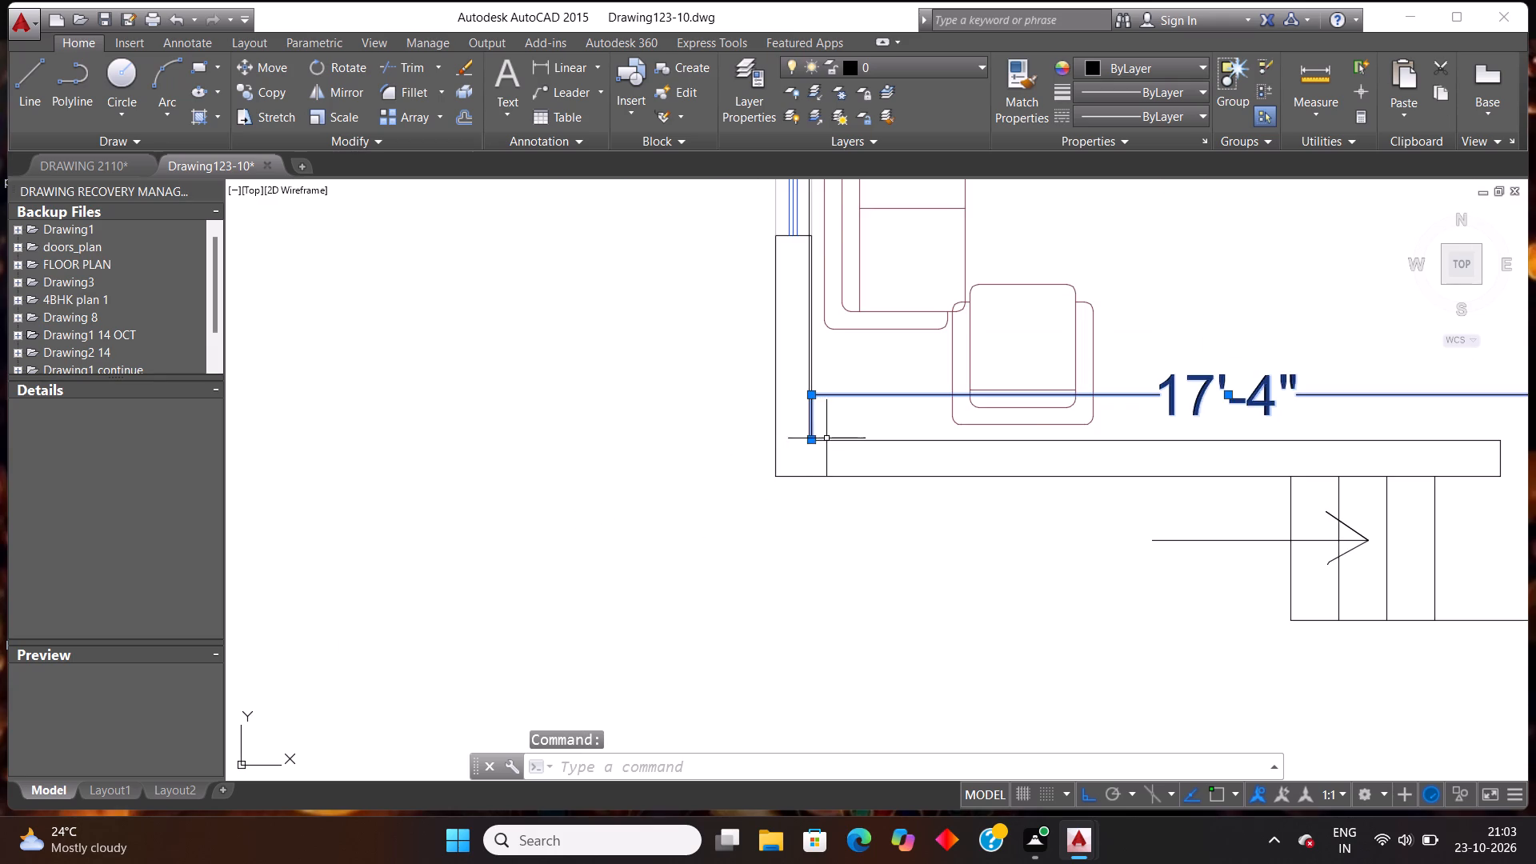
scroll(826, 438, down, 2)
scroll(892, 403, up, 2)
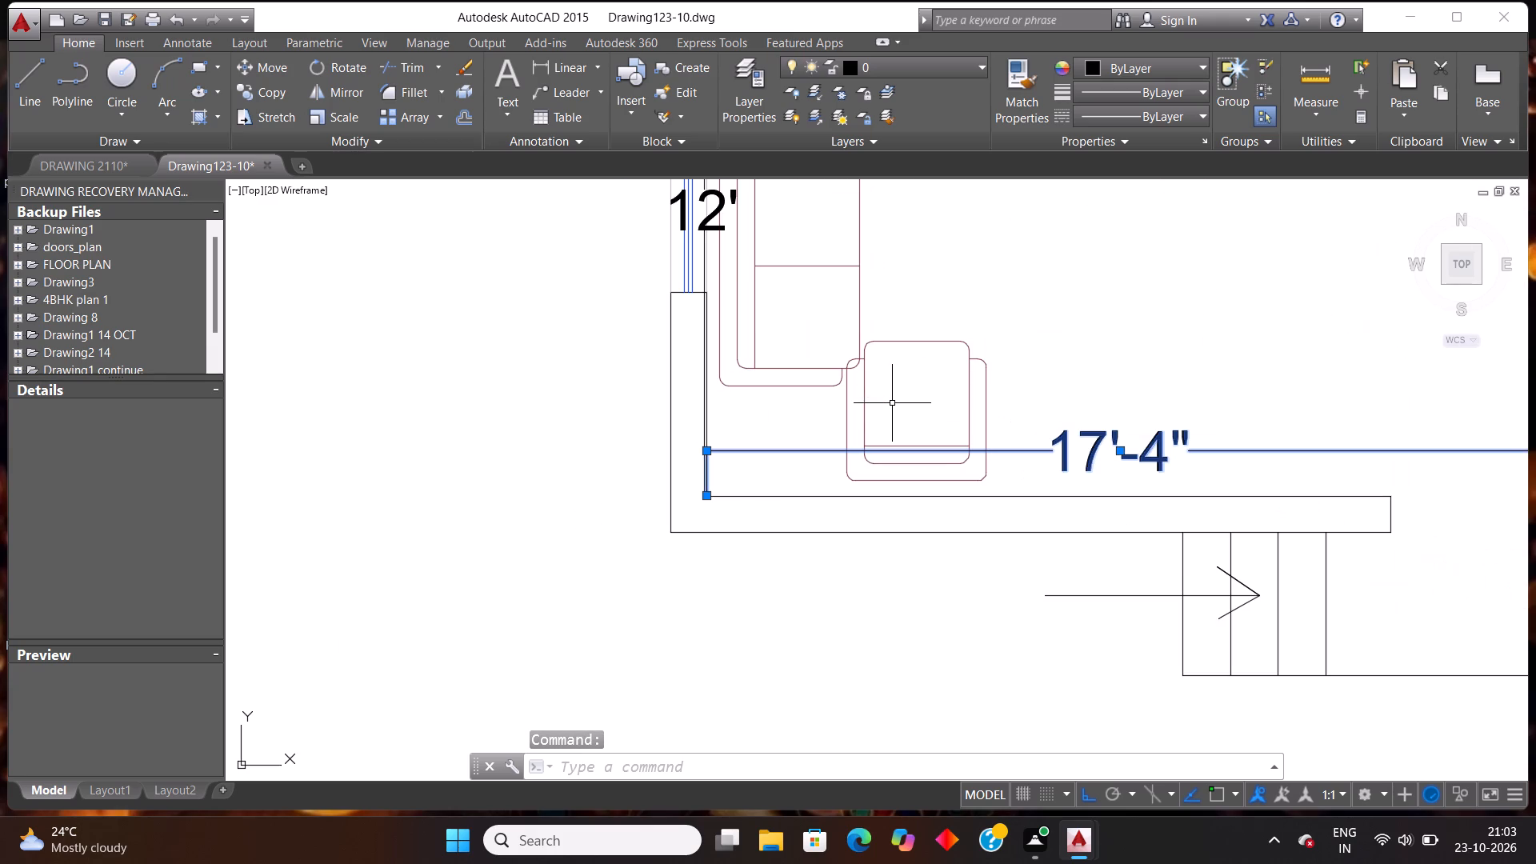
scroll(692, 551, up, 3)
scroll(749, 262, up, 1)
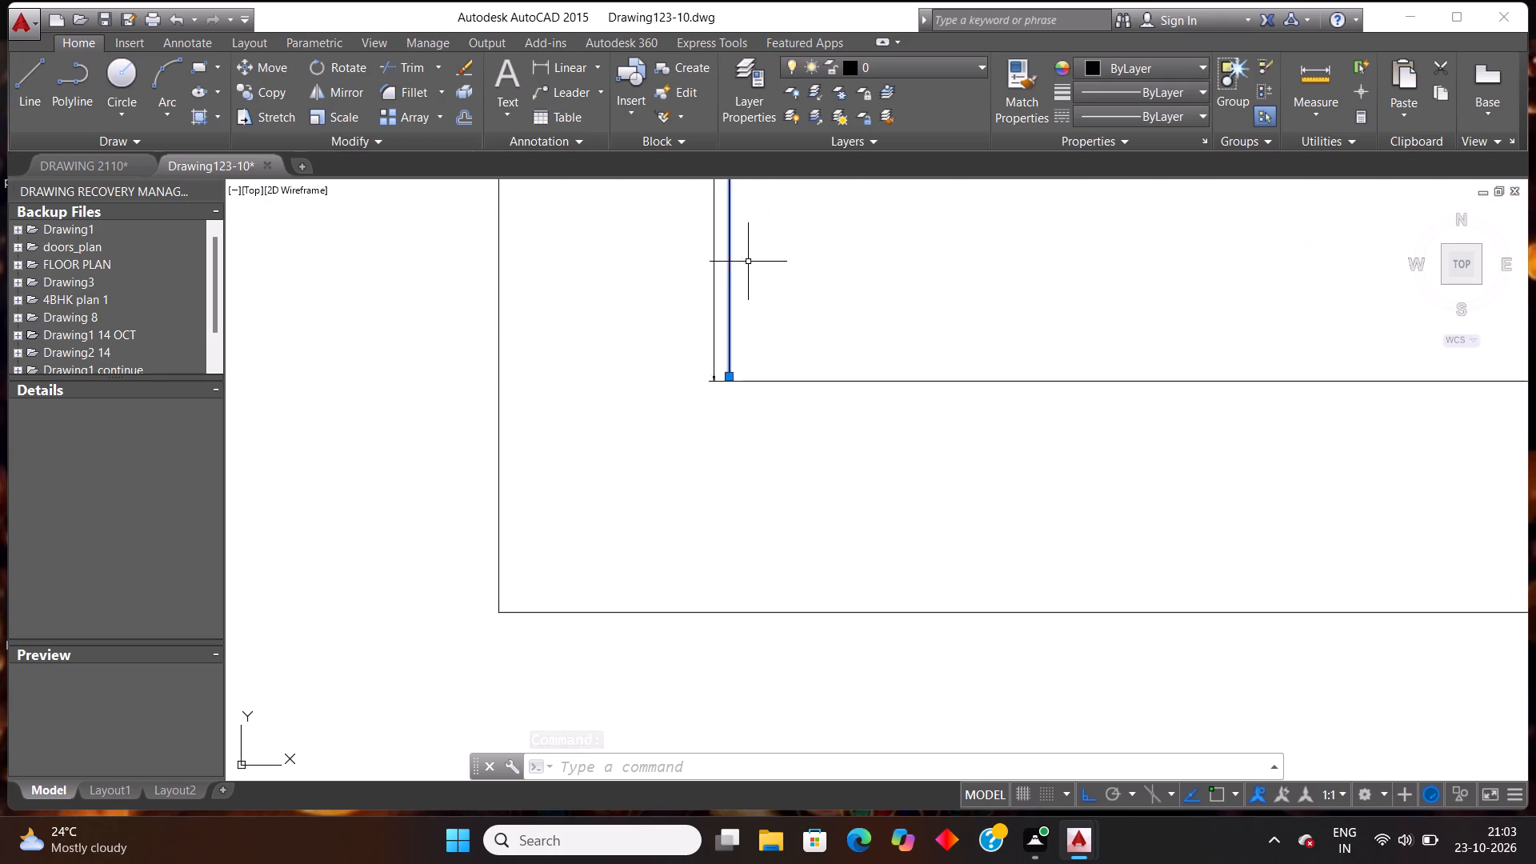
scroll(748, 262, up, 1)
scroll(717, 354, up, 2)
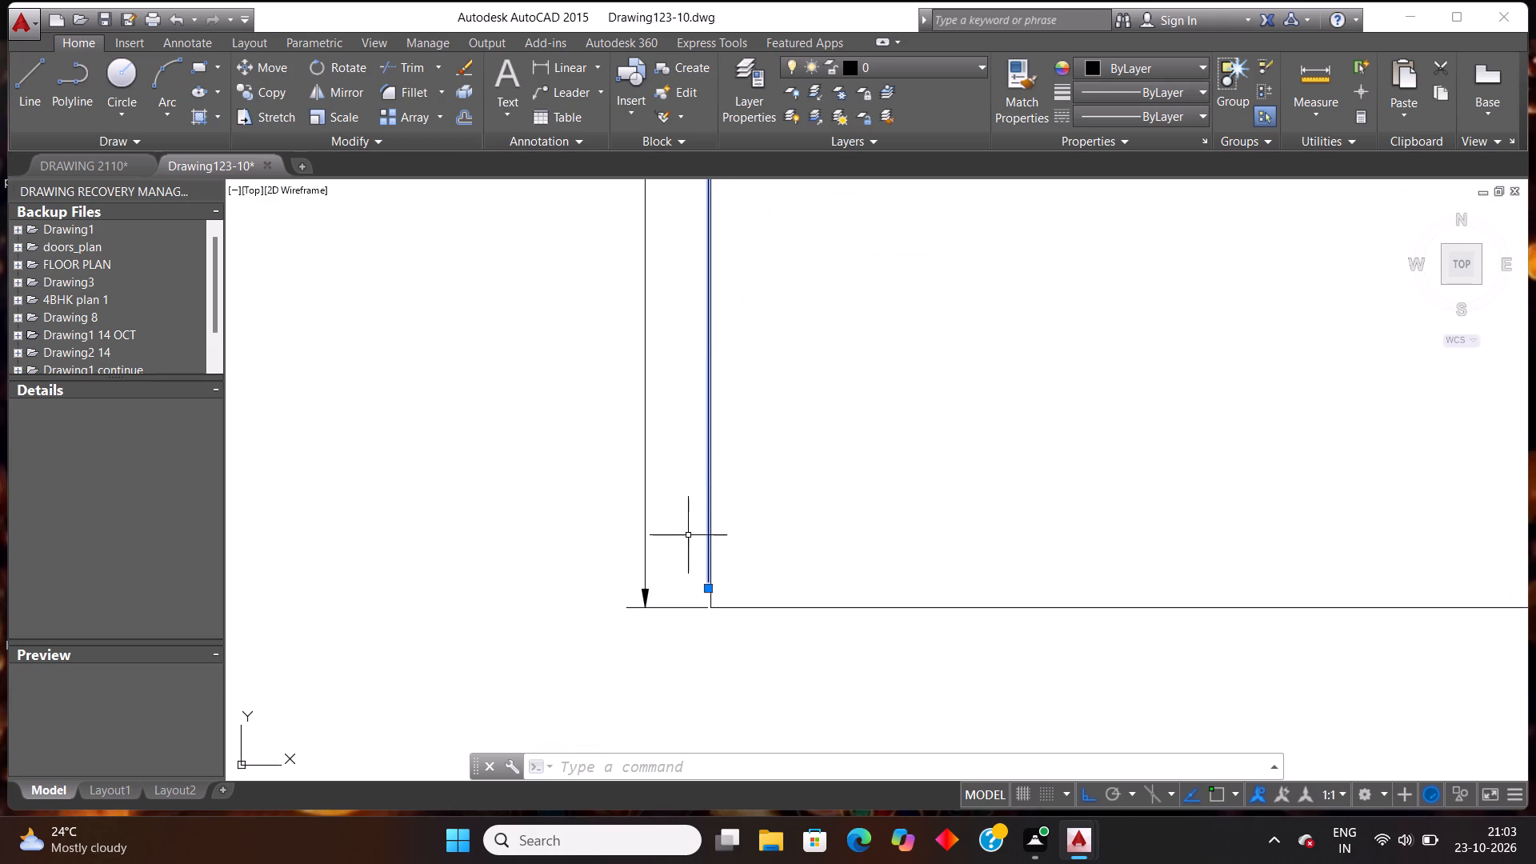
scroll(710, 586, down, 6)
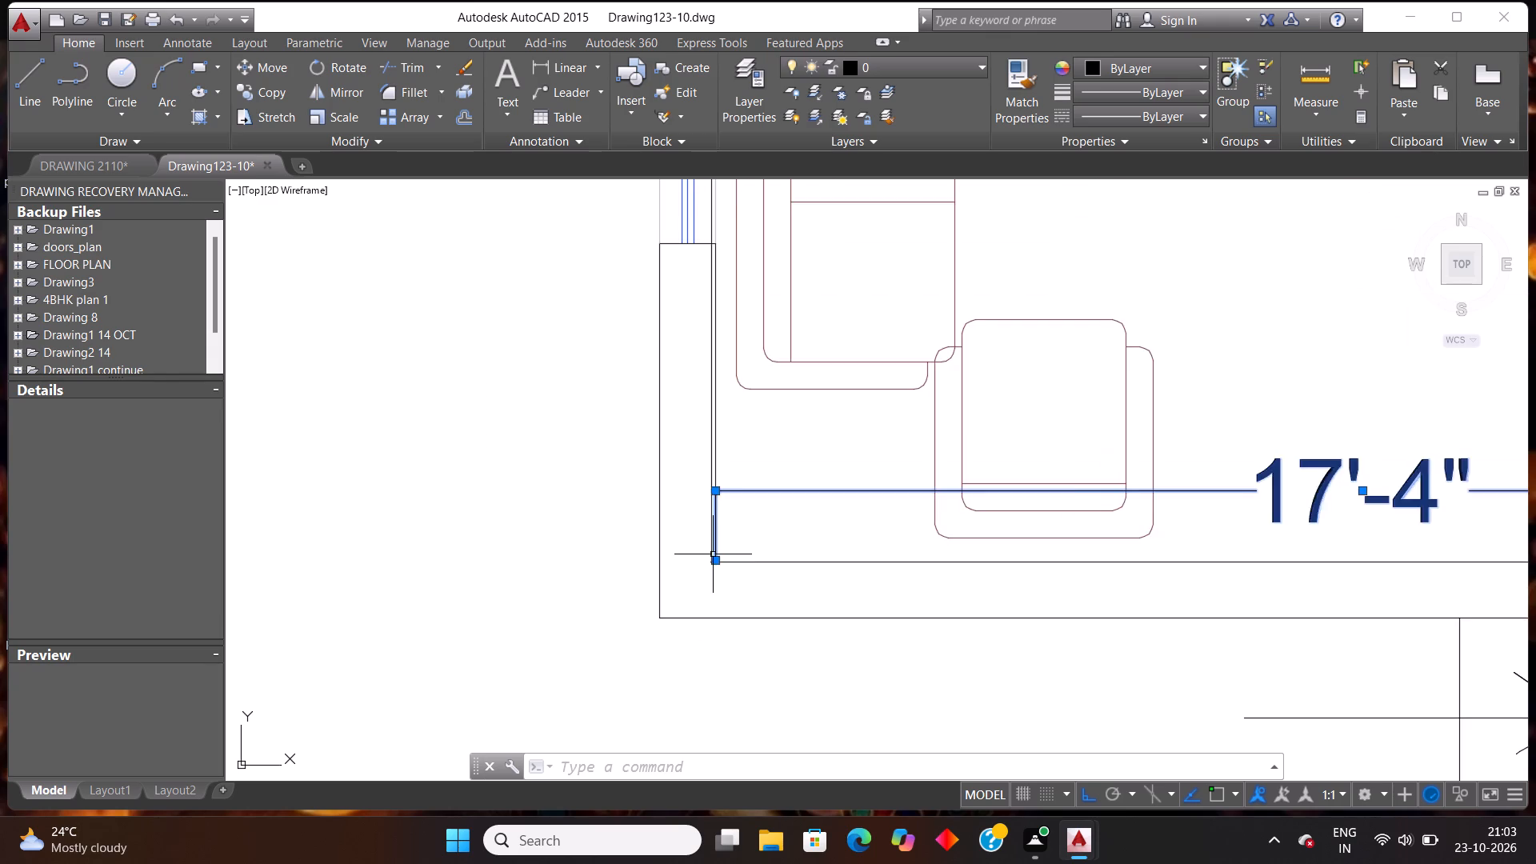
scroll(713, 546, down, 4)
scroll(824, 445, down, 2)
scroll(896, 406, up, 1)
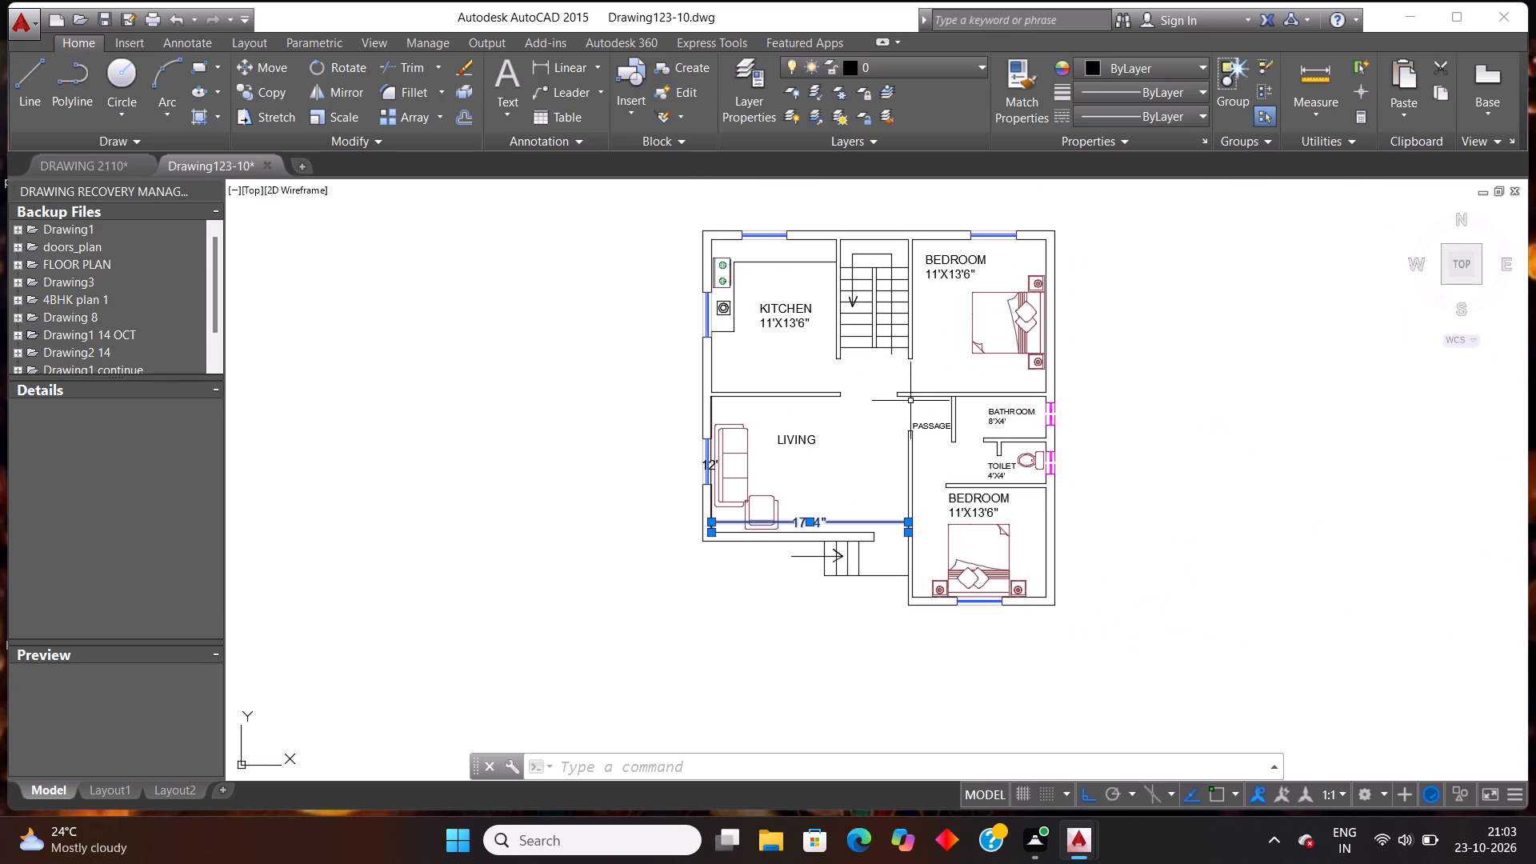
key(Escape)
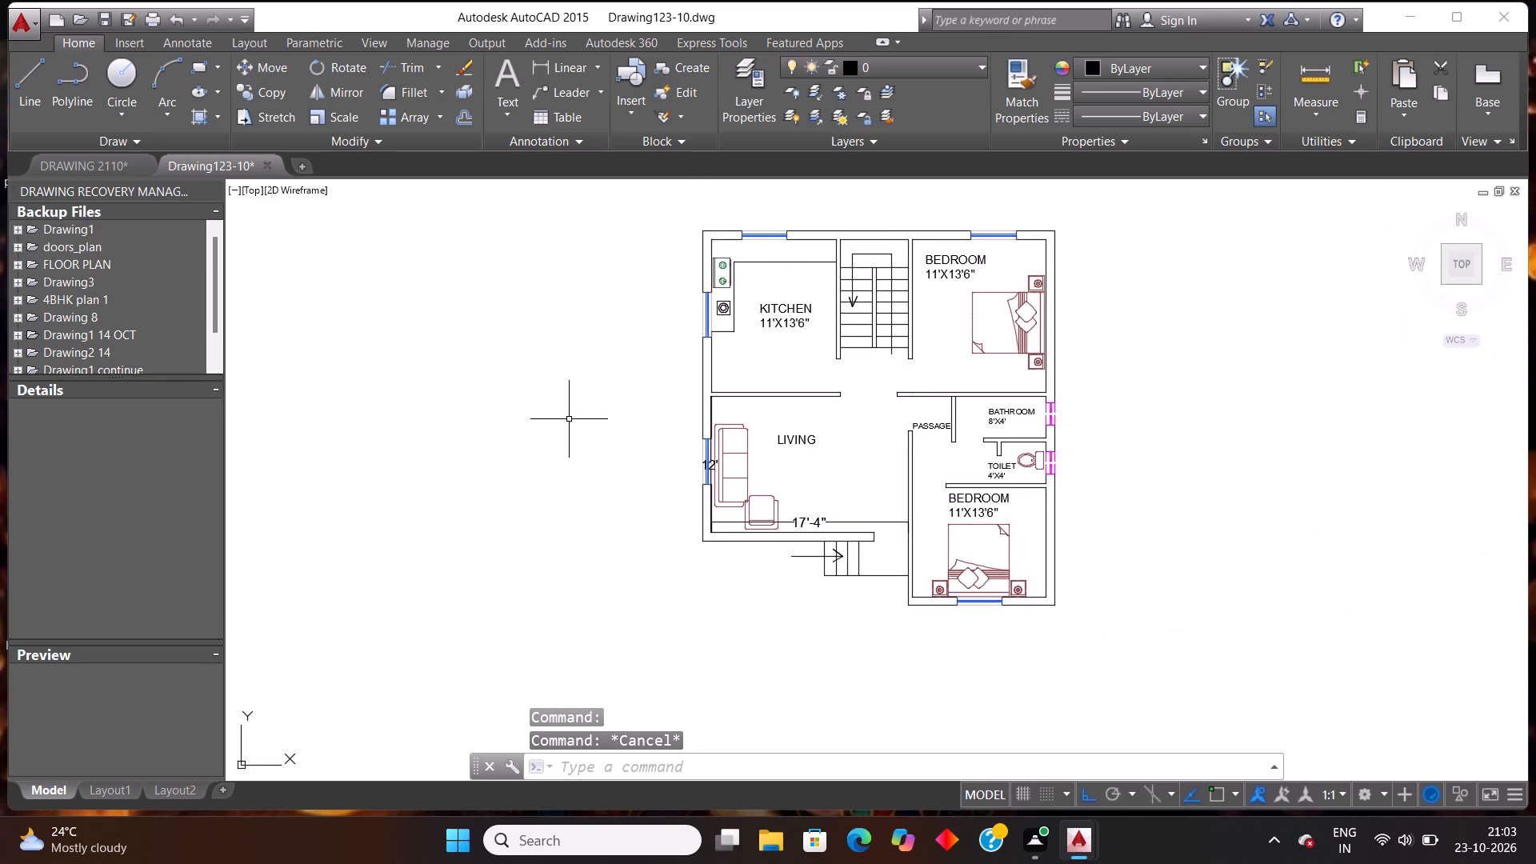
scroll(706, 462, up, 2)
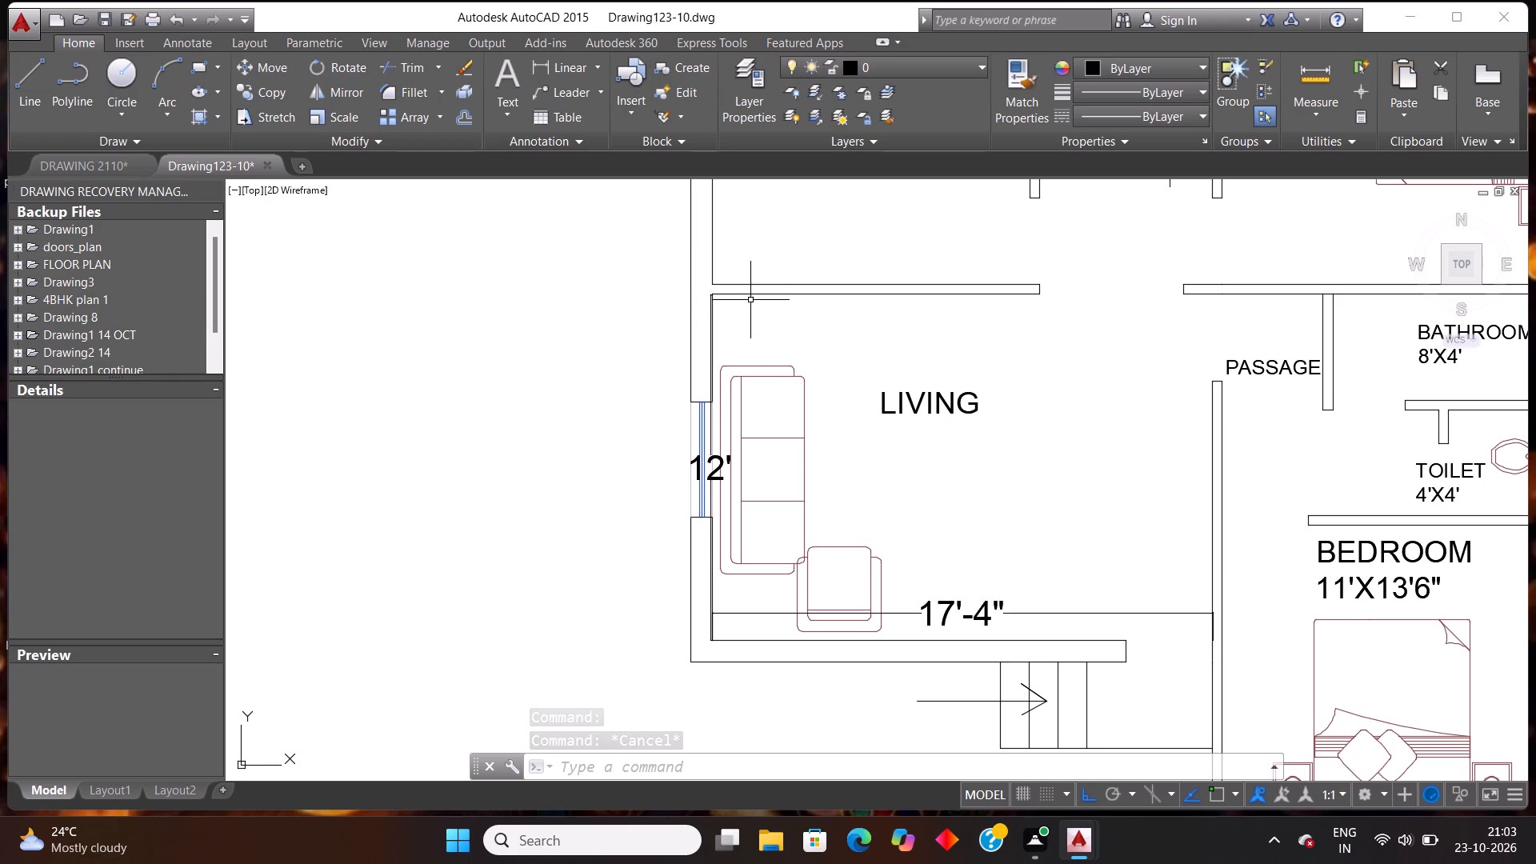
Add the dimensions 17'4"X12' on a second line of the LIVING label.
scroll(731, 315, down, 2)
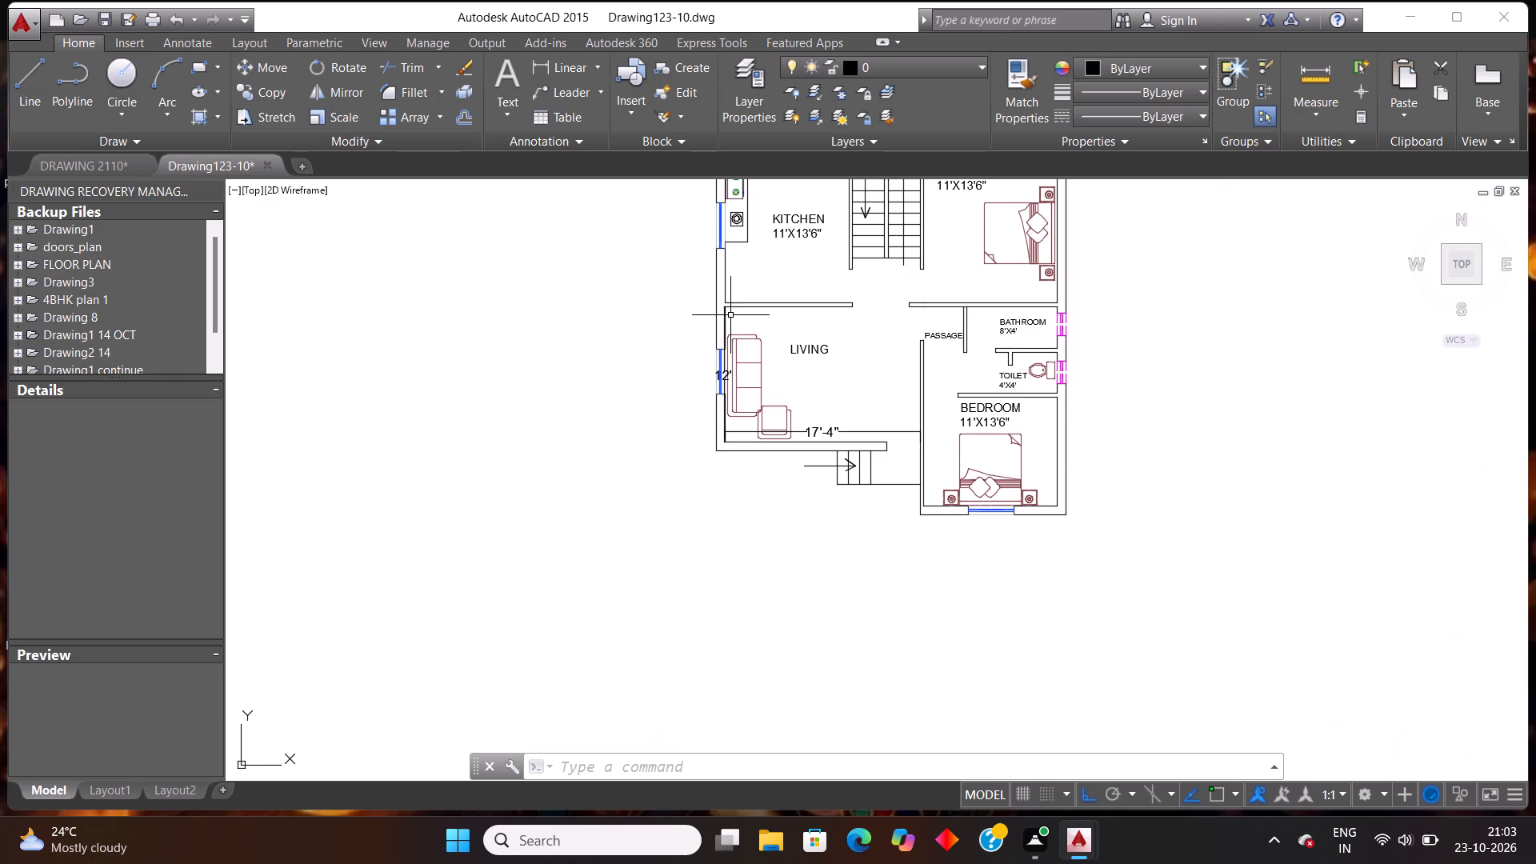
double_click(818, 349)
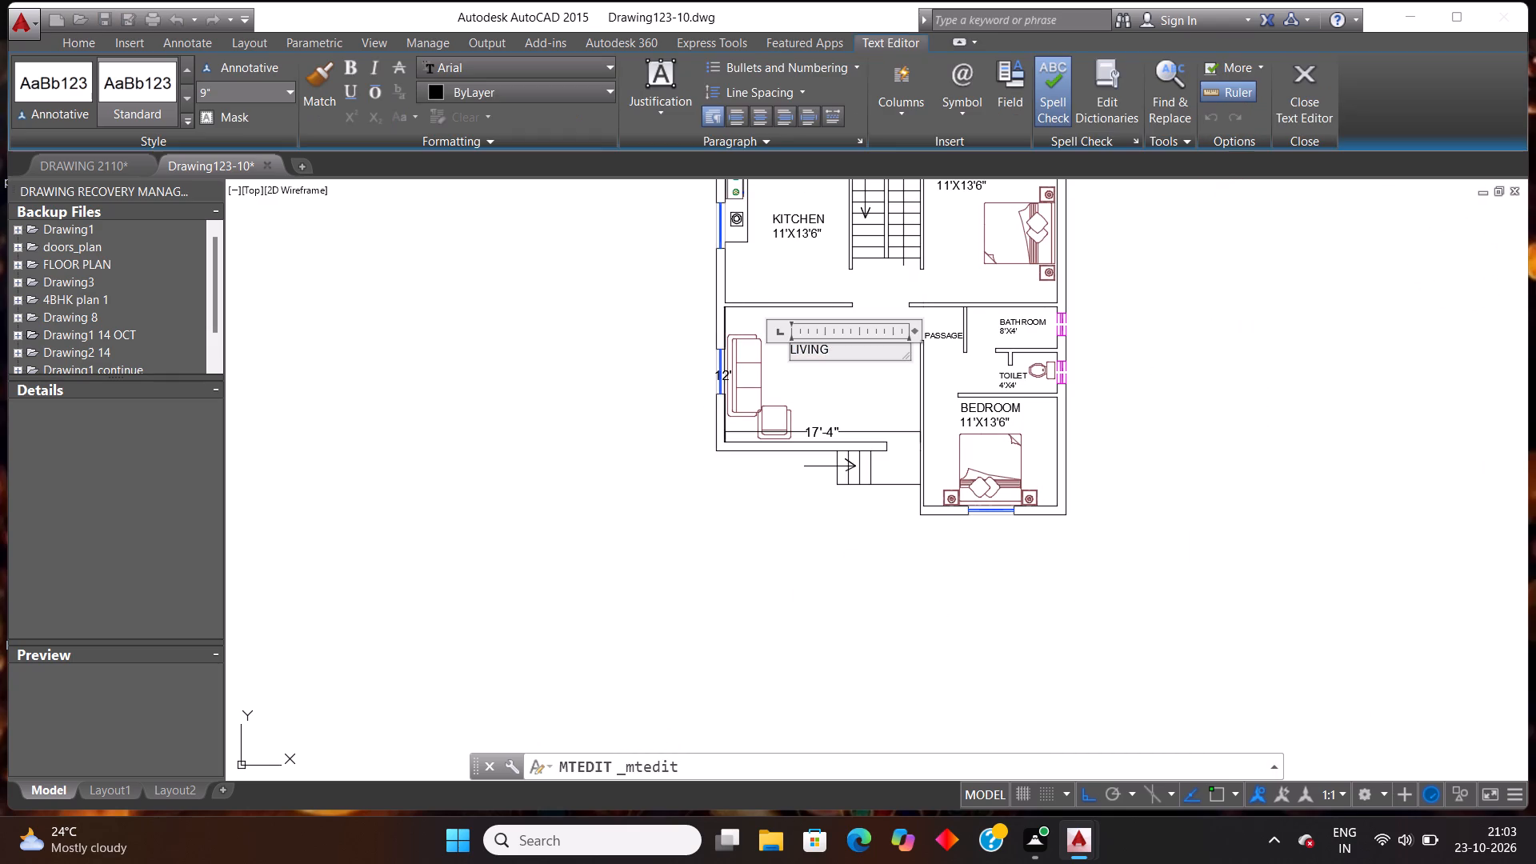
click(836, 349)
key(Return)
text(17)
key(apostrophe)
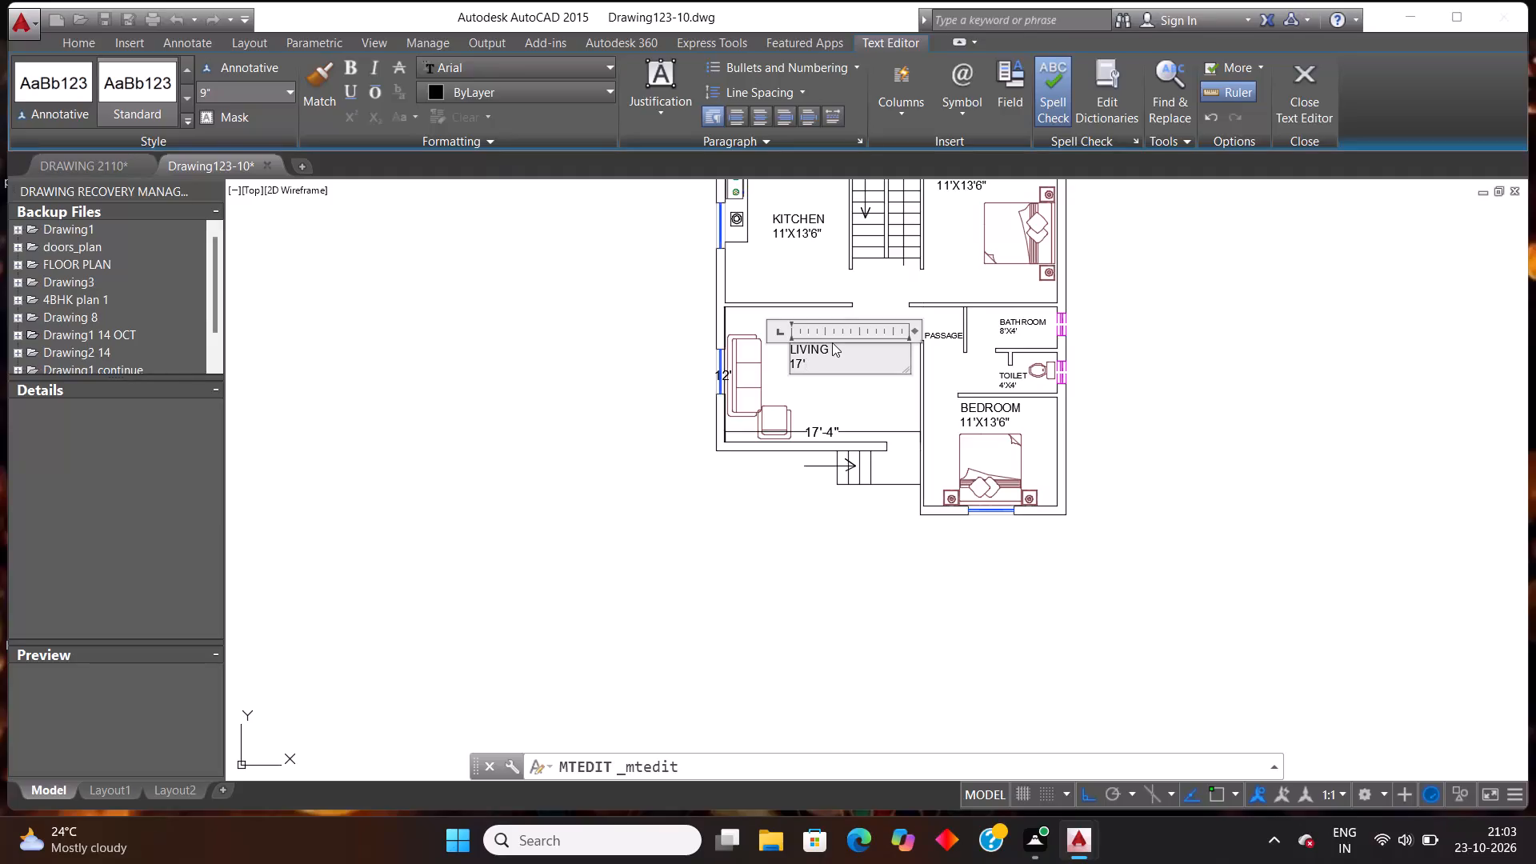
text(4")
key(x)
text(2')
key(BackSpace)
text(12)
key(apostrophe)
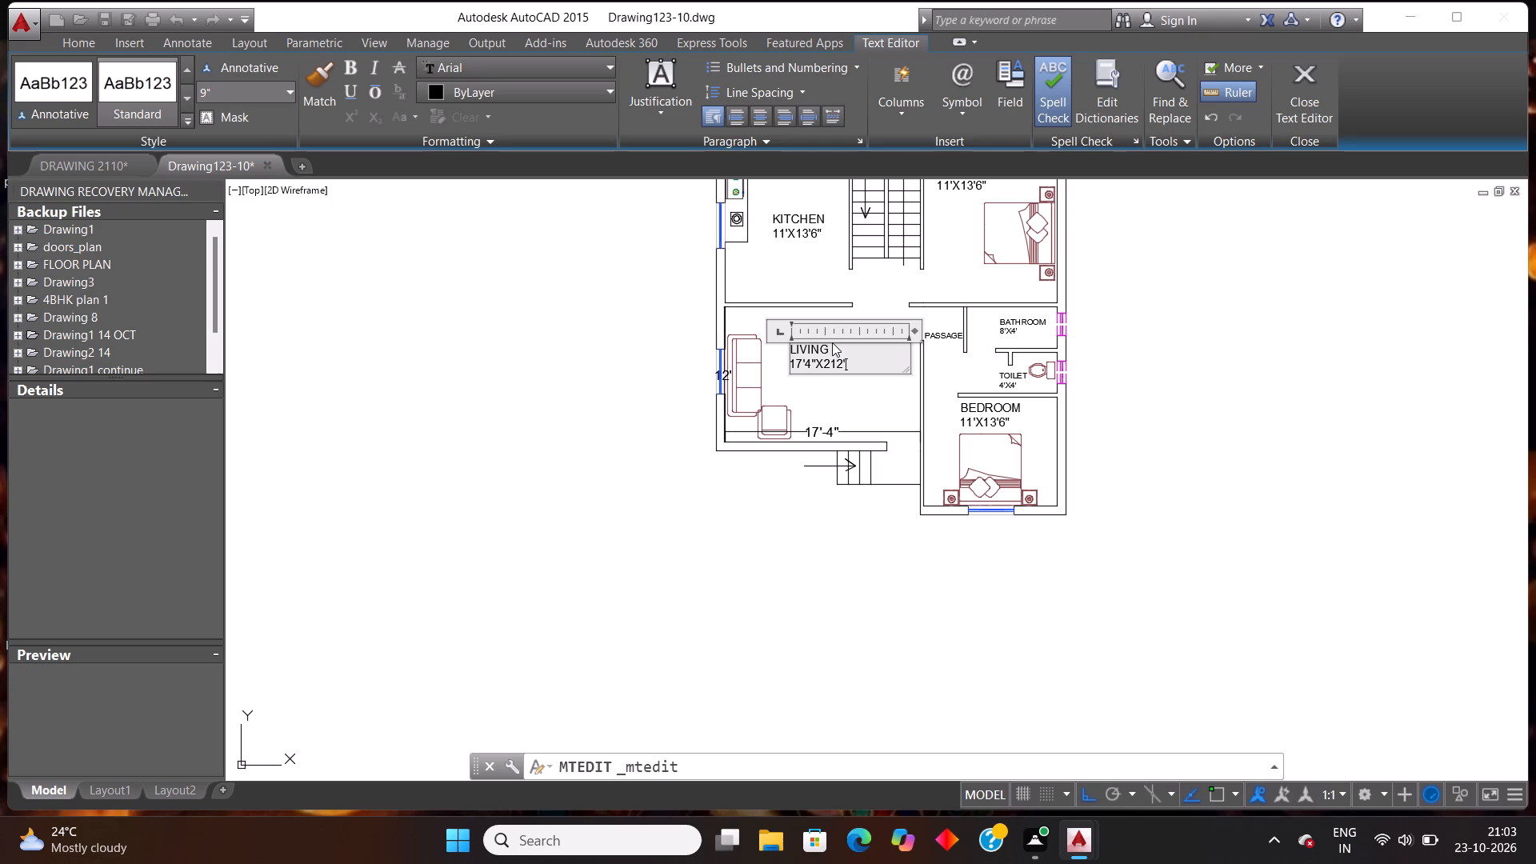
key(BackSpace)
key(BackSpace)
key(BackSpace)
key(BackSpace)
text(12')
click(878, 411)
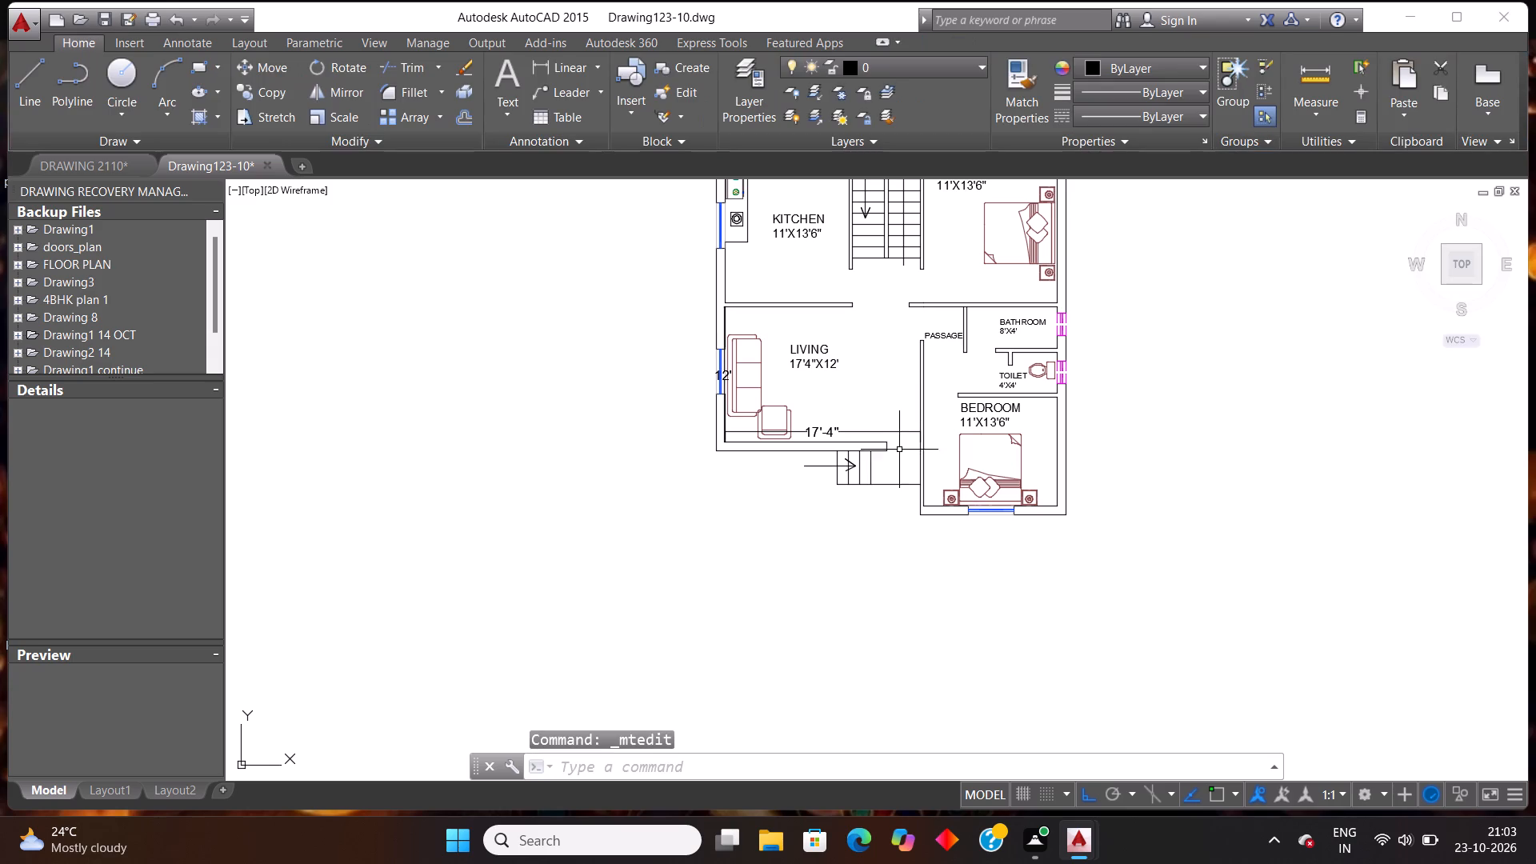
Delete the horizontal and vertical linear dimensions from the living room, leaving the walls in place.
click(904, 438)
click(899, 421)
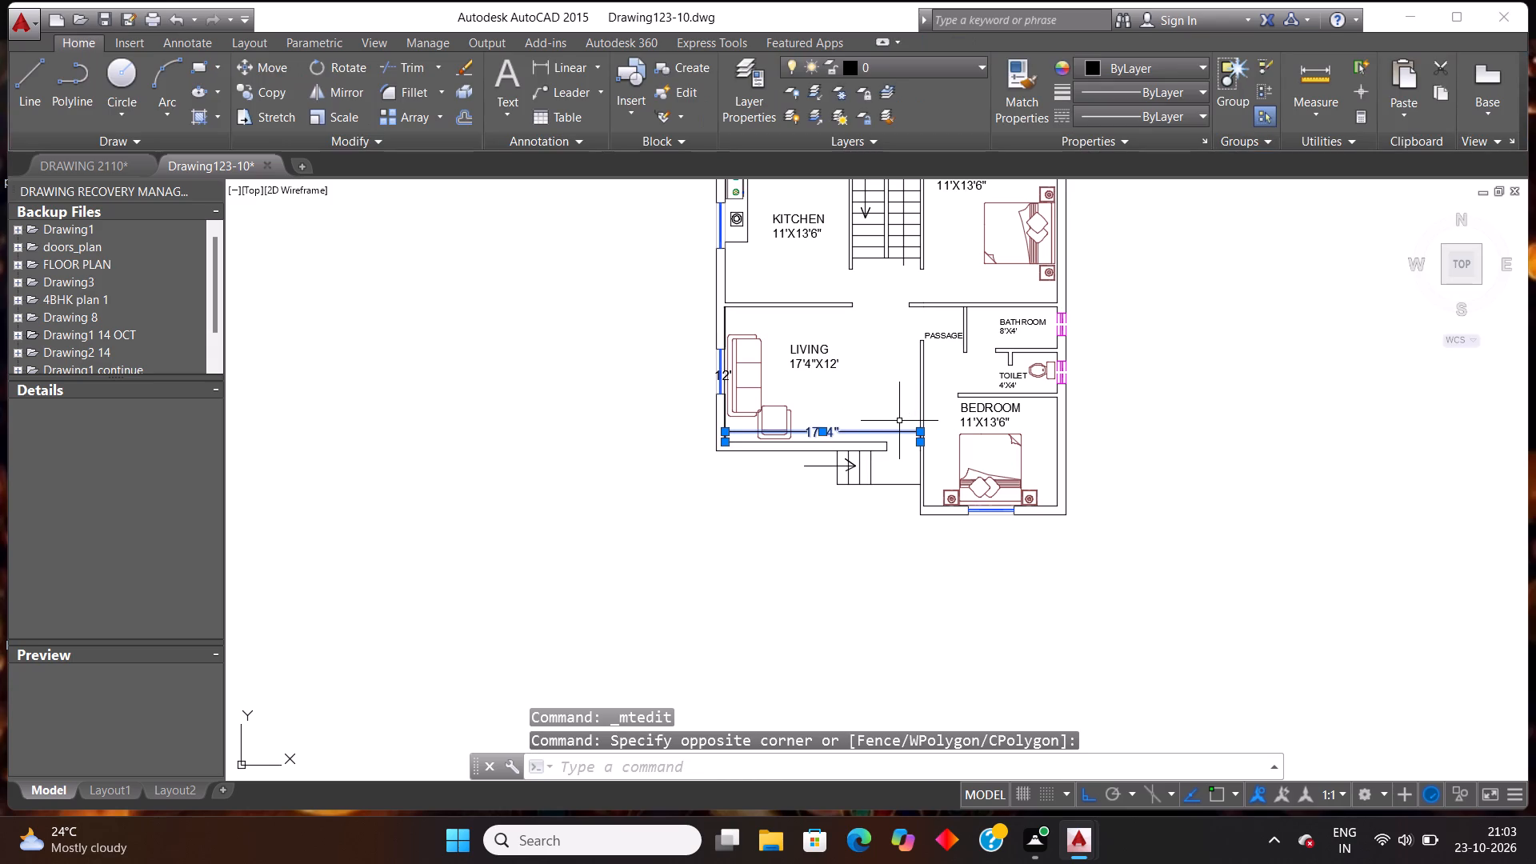
key(Delete)
scroll(698, 301, up, 1)
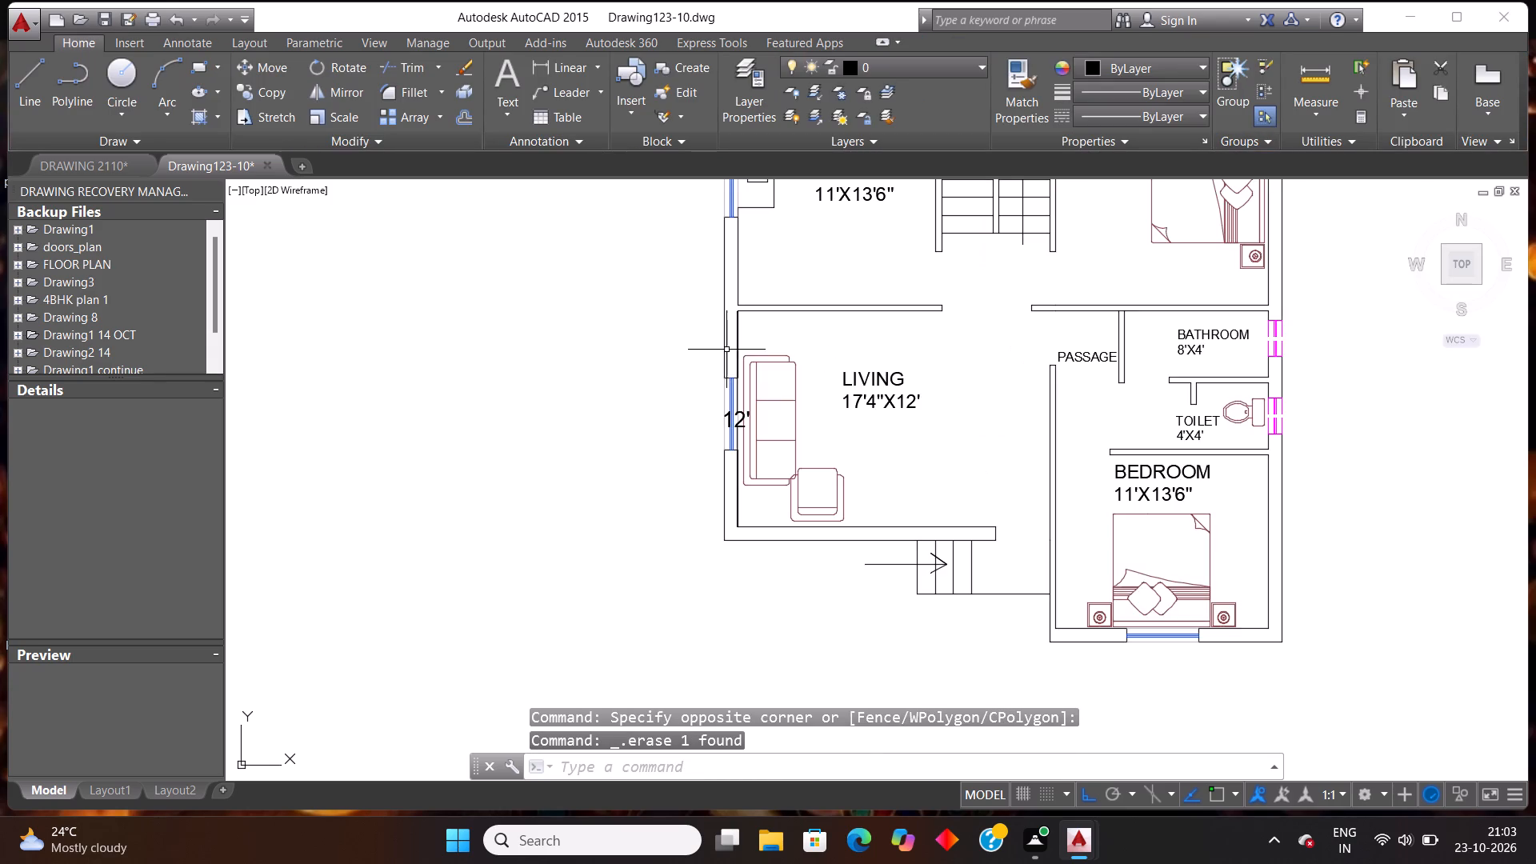
scroll(742, 329, up, 6)
scroll(667, 361, up, 2)
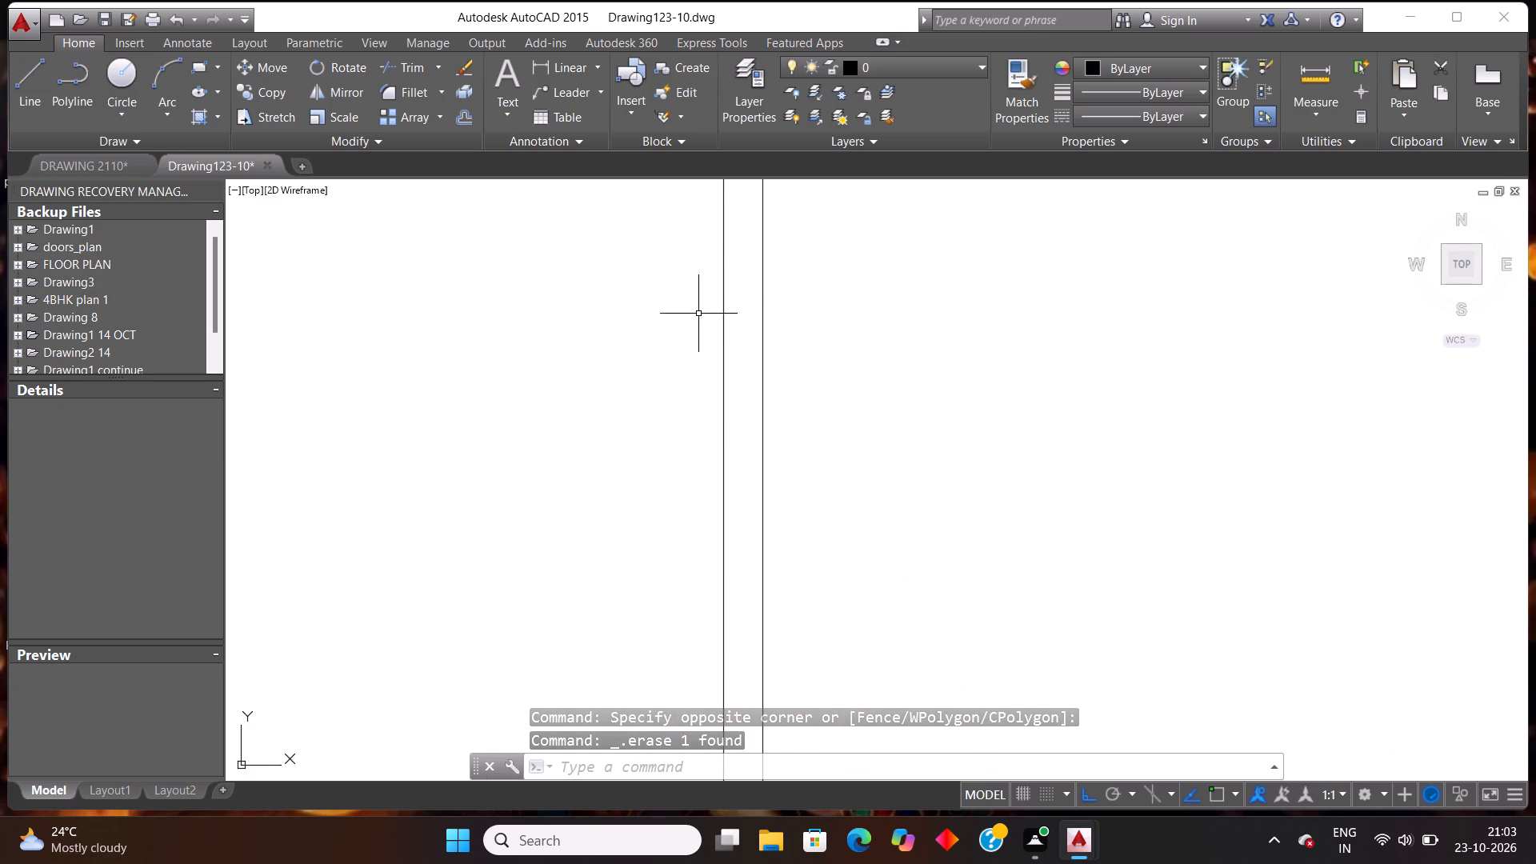
click(732, 290)
click(682, 319)
key(Delete)
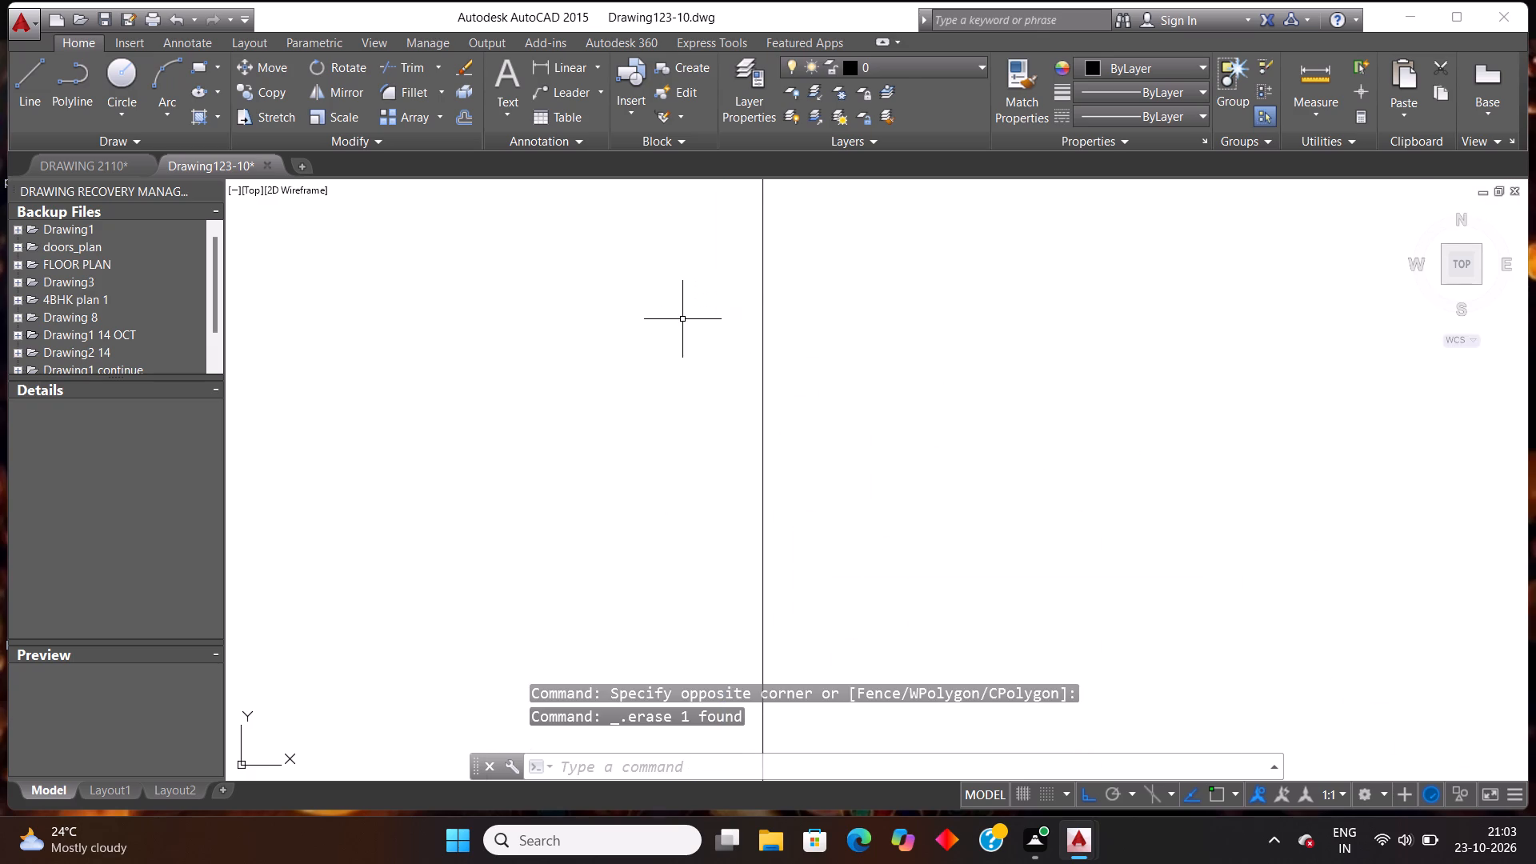
Look over the whole floor plan, checking the name and dimension labels of every room.
scroll(689, 320, down, 10)
scroll(894, 359, down, 3)
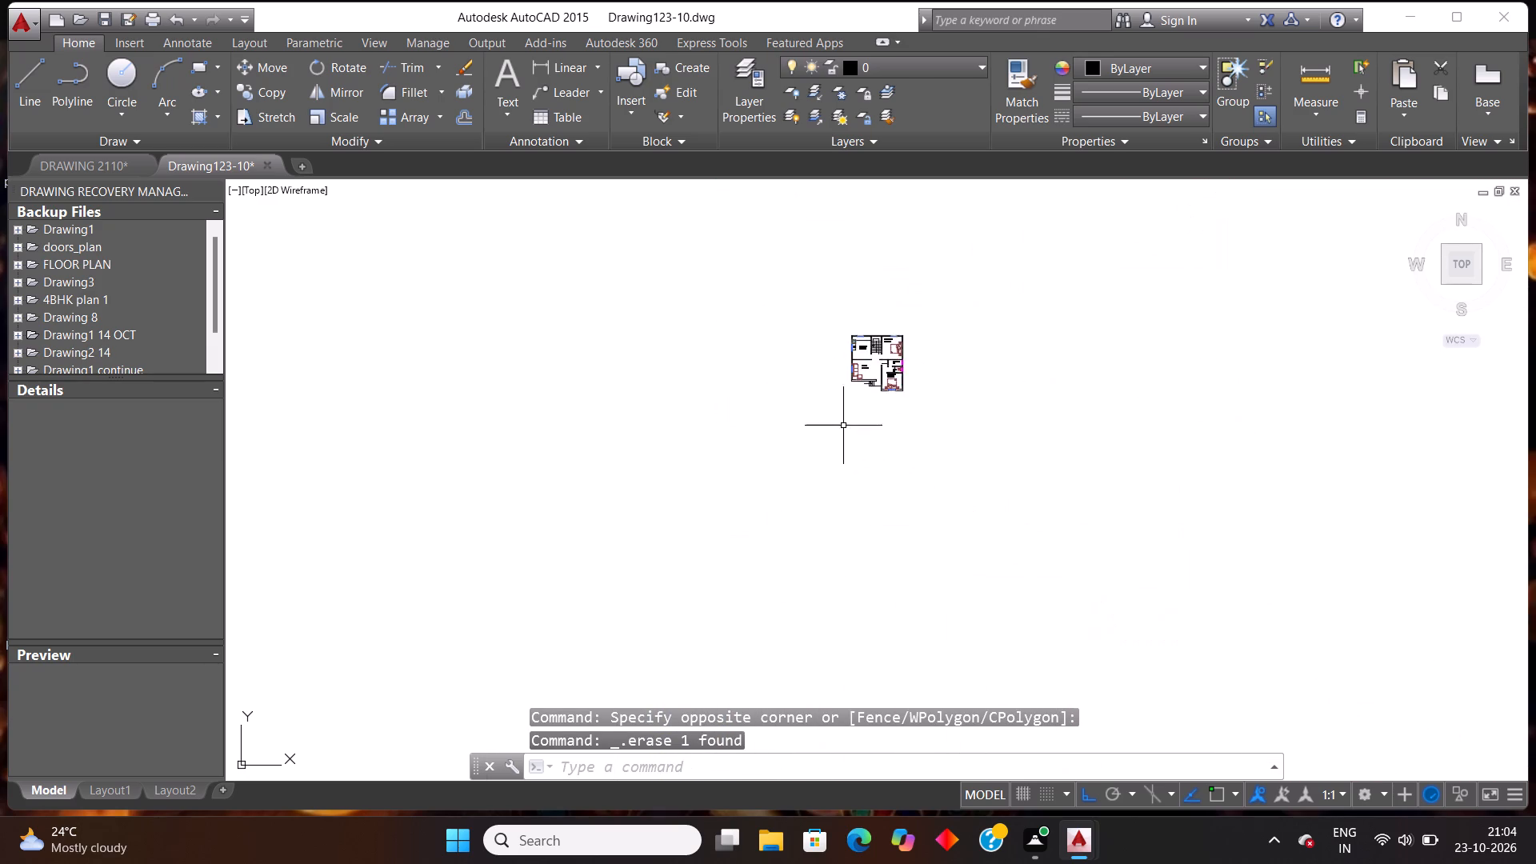
scroll(919, 373, up, 3)
scroll(686, 356, up, 2)
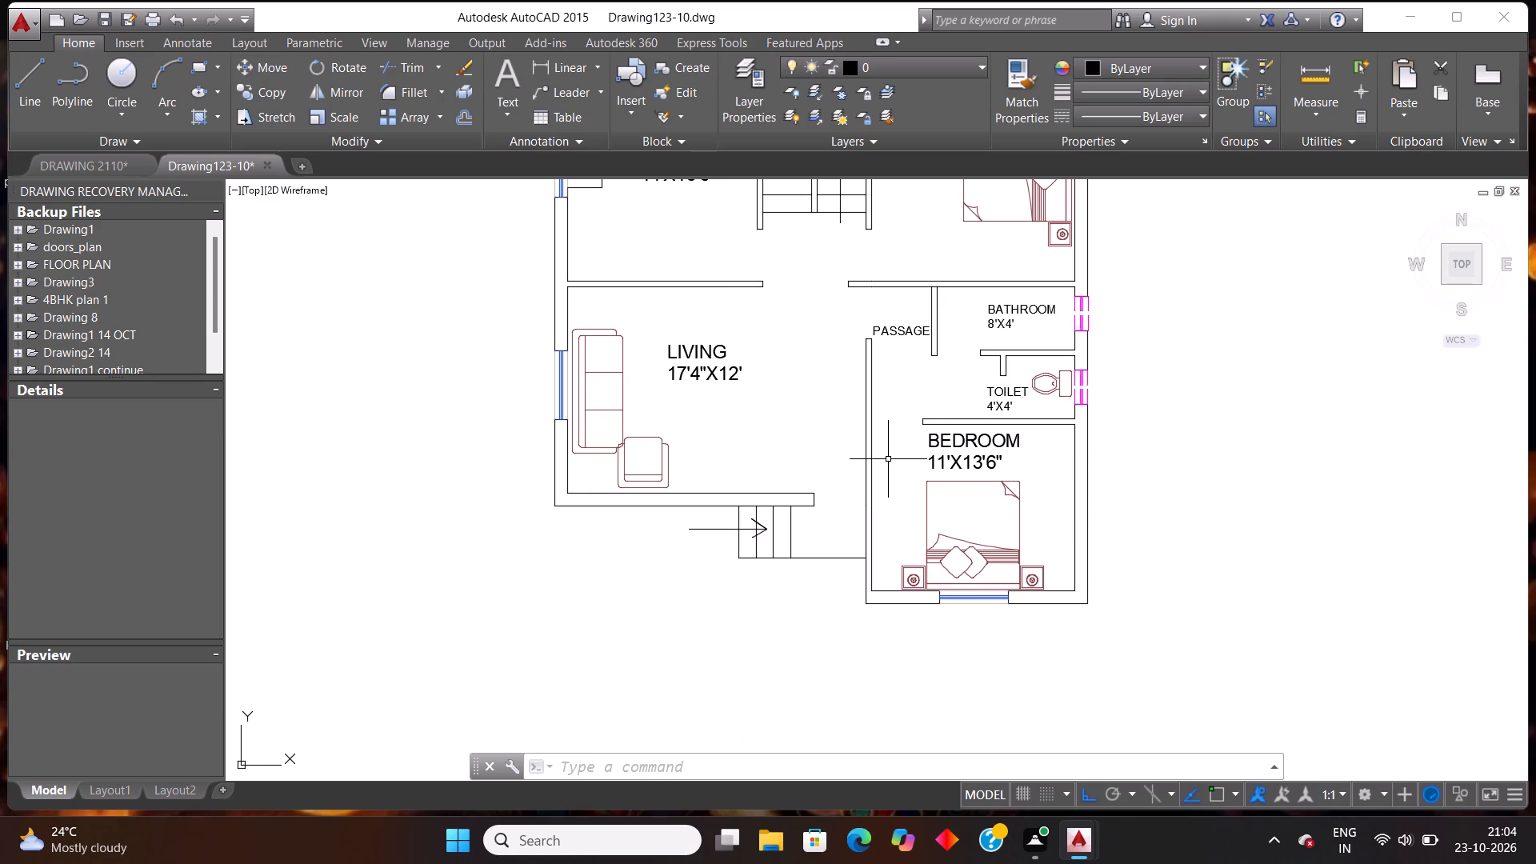
scroll(892, 476, down, 2)
scroll(830, 319, up, 1)
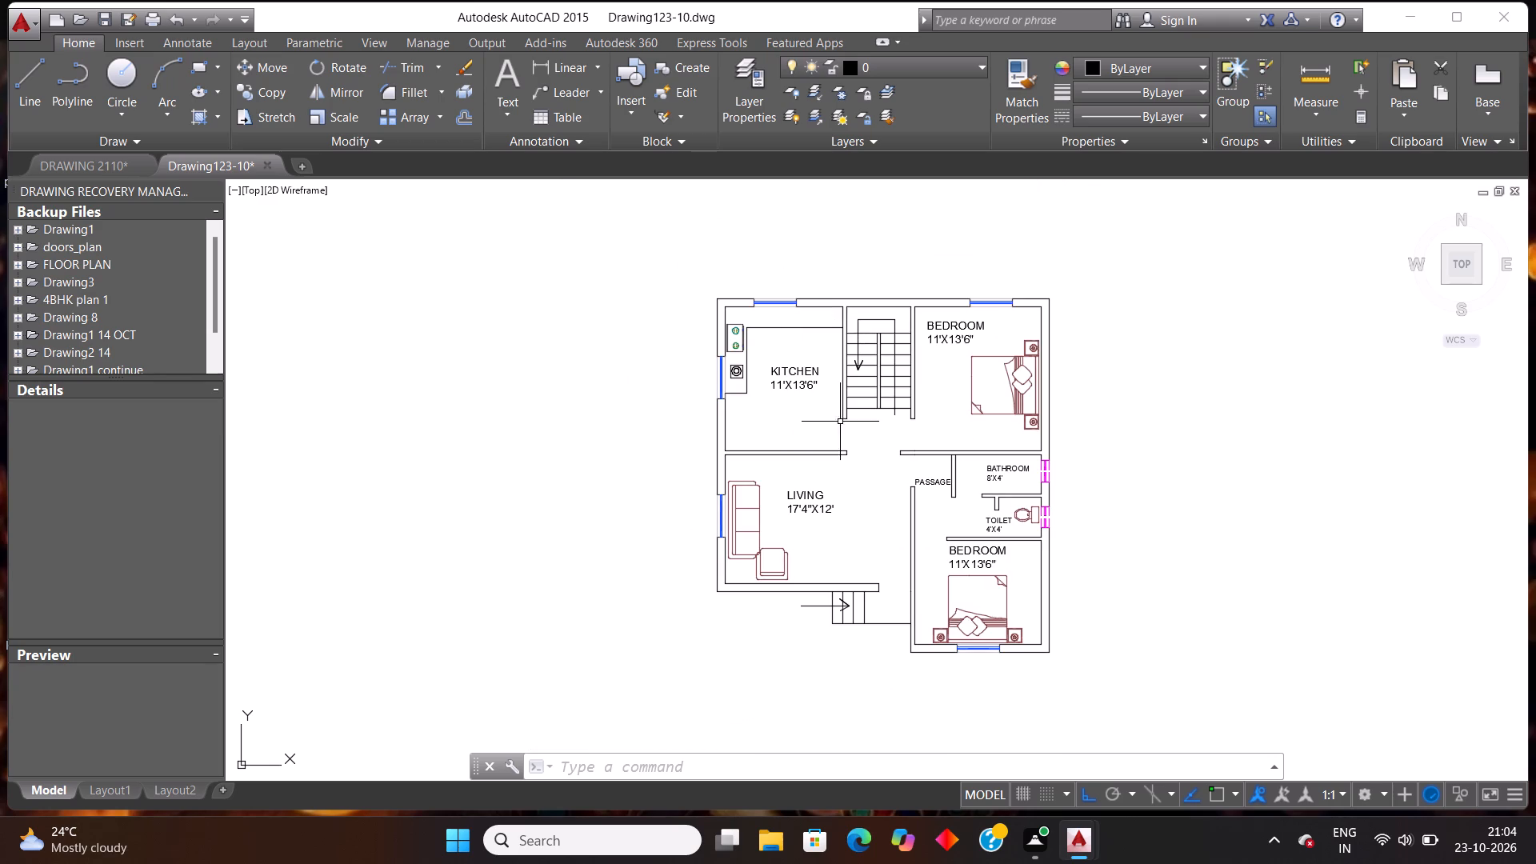
scroll(846, 666, up, 2)
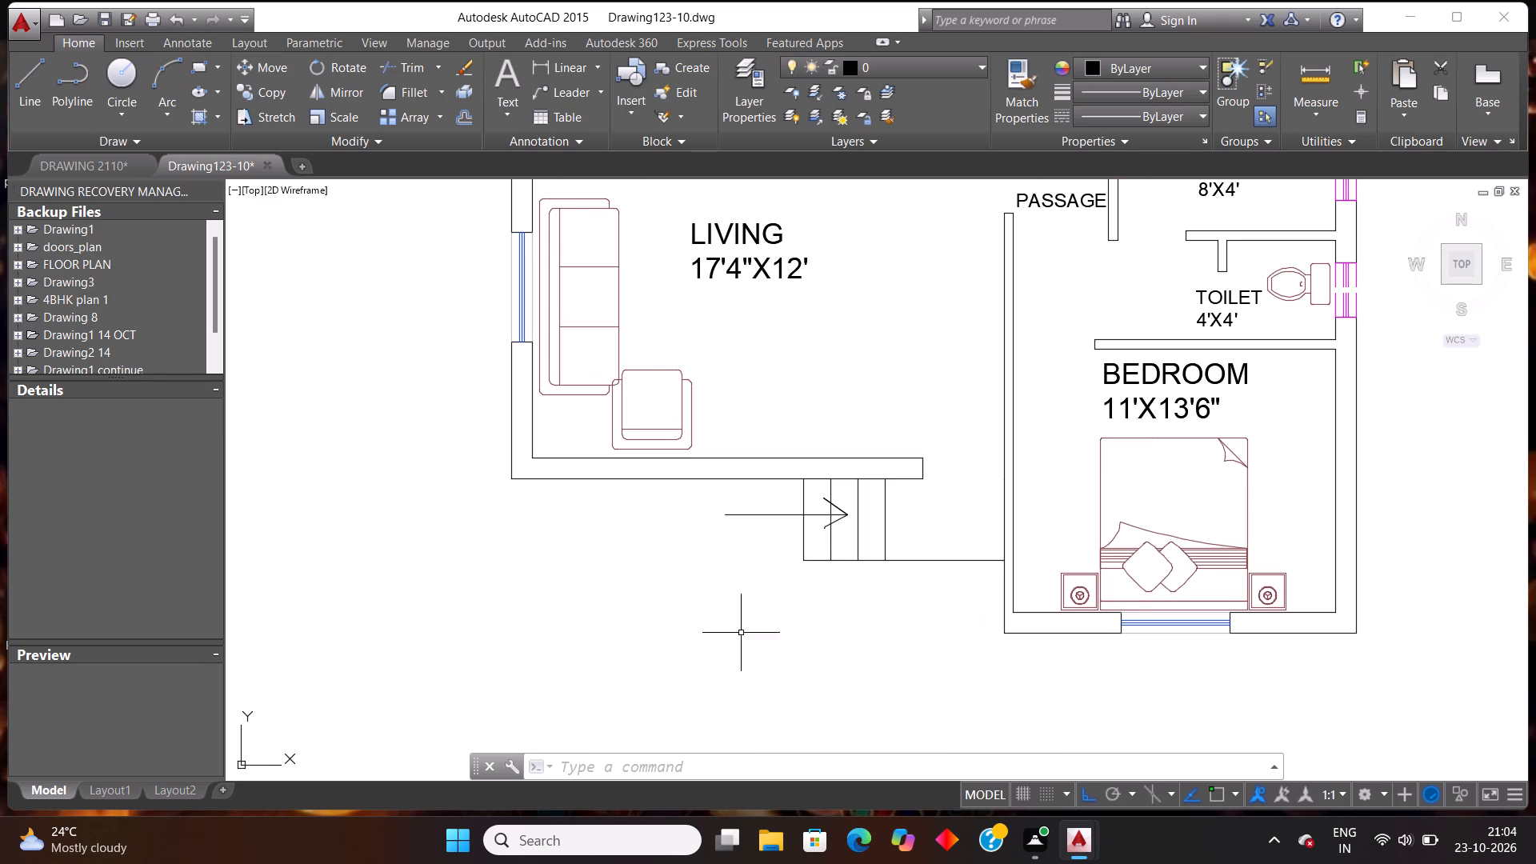
scroll(885, 544, down, 2)
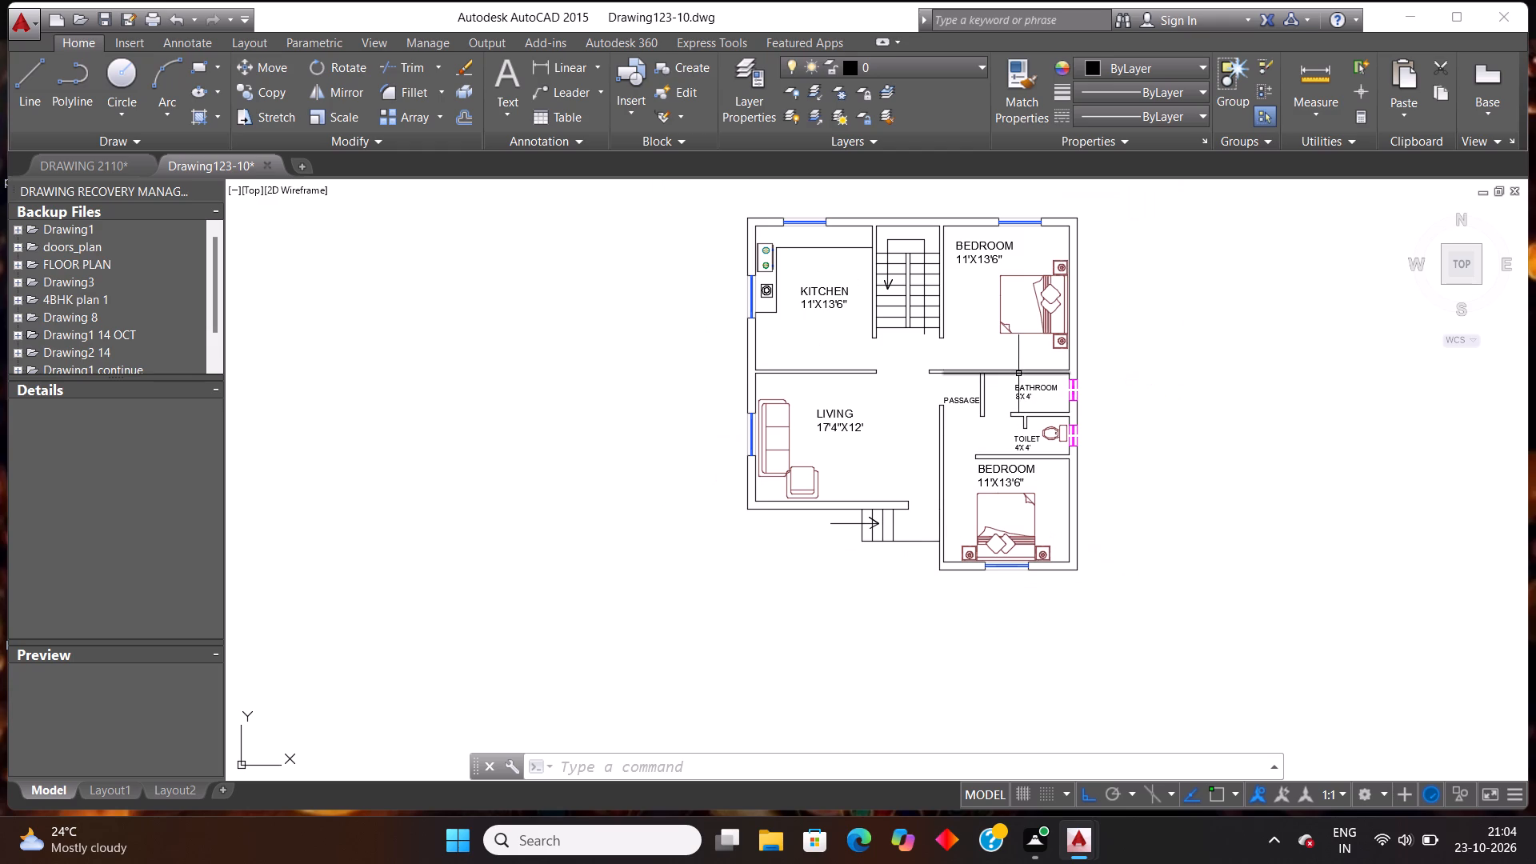
scroll(1025, 331, down, 1)
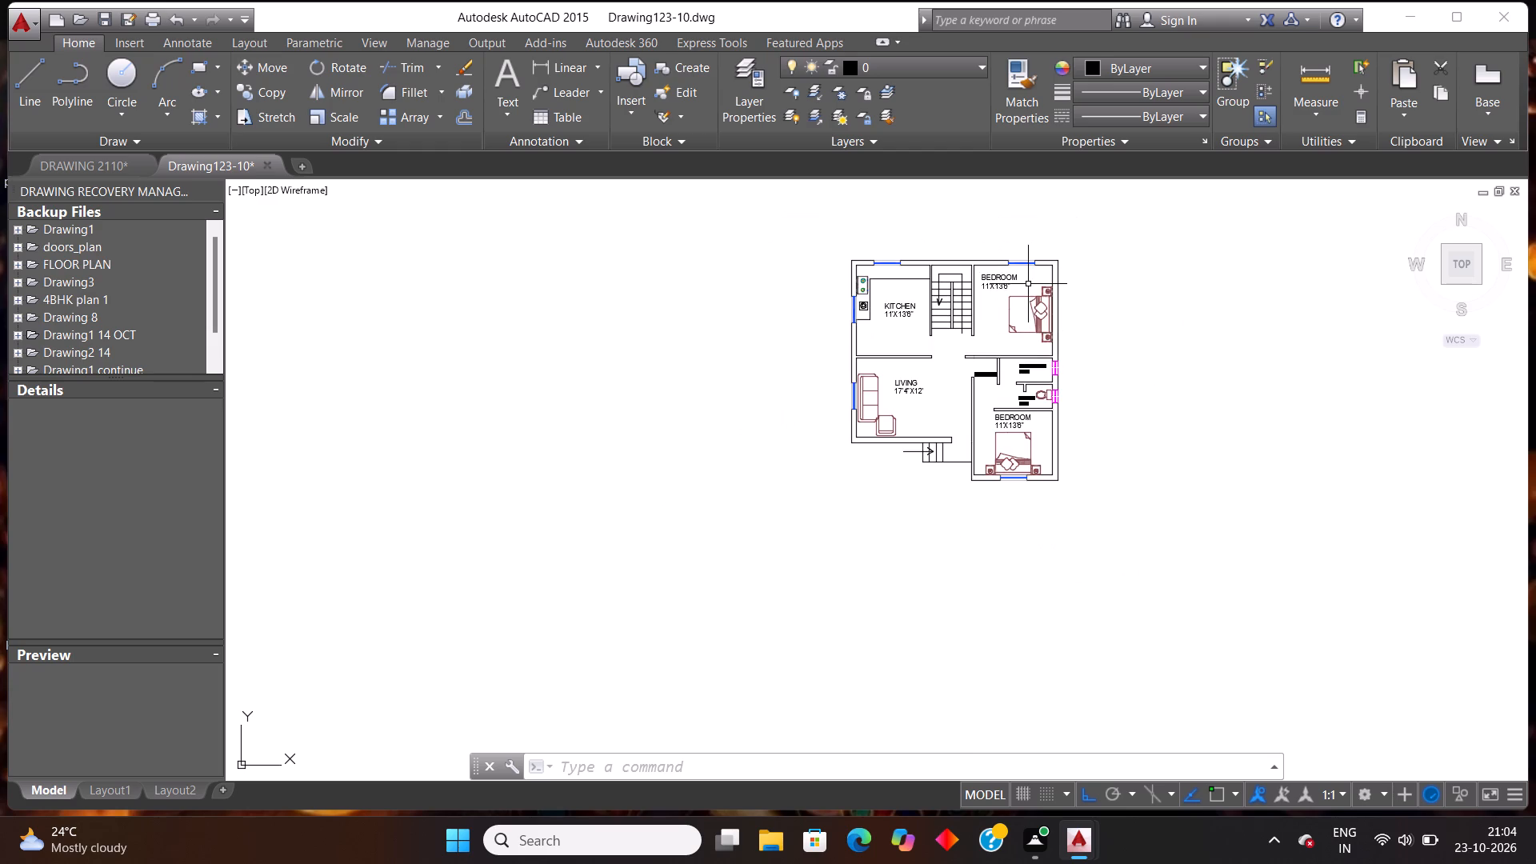
scroll(1028, 284, up, 2)
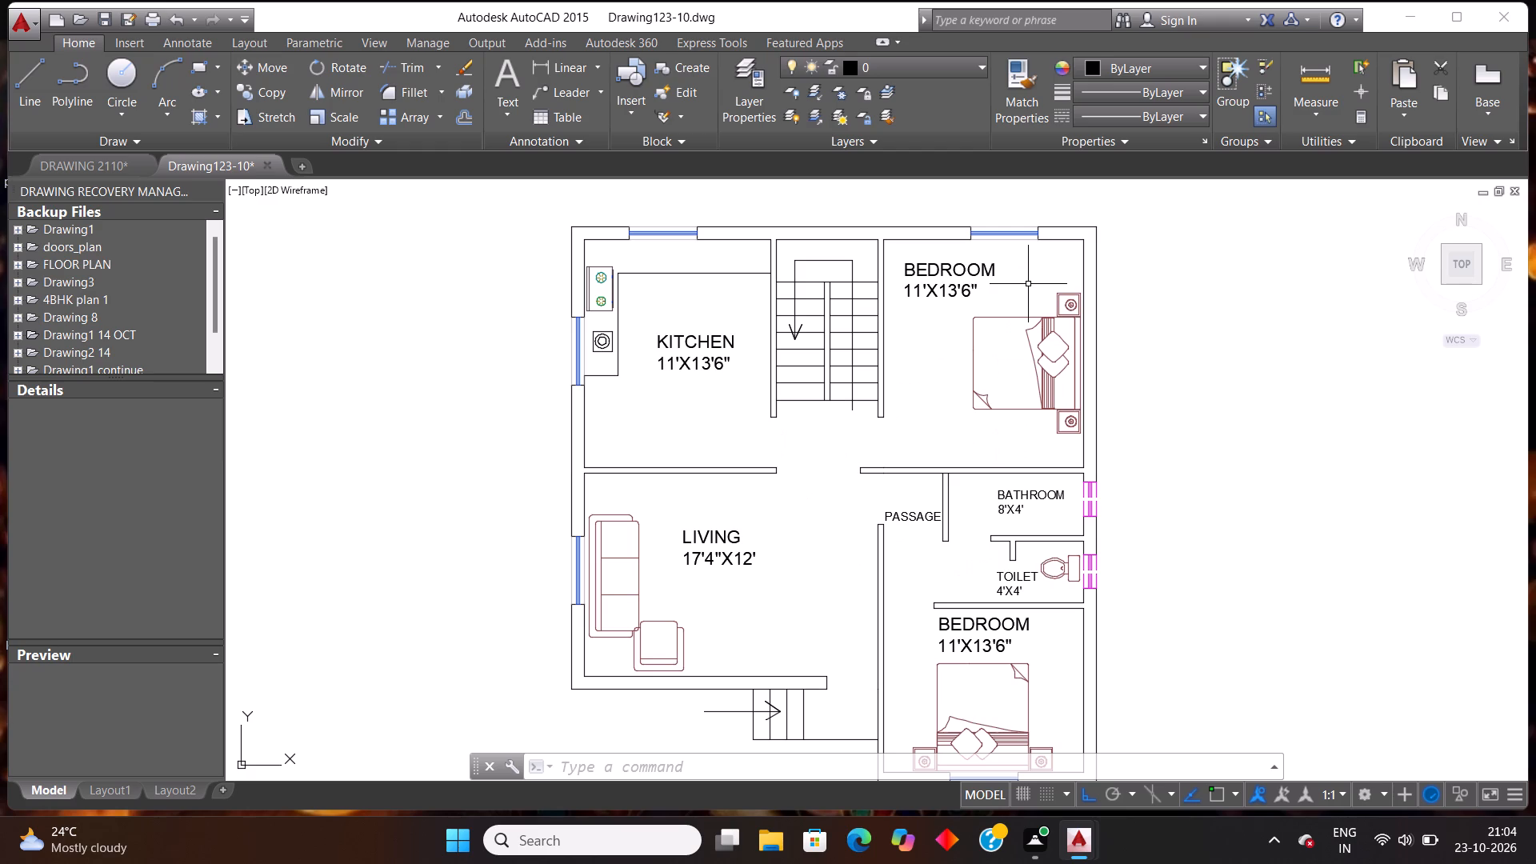
scroll(941, 275, down, 2)
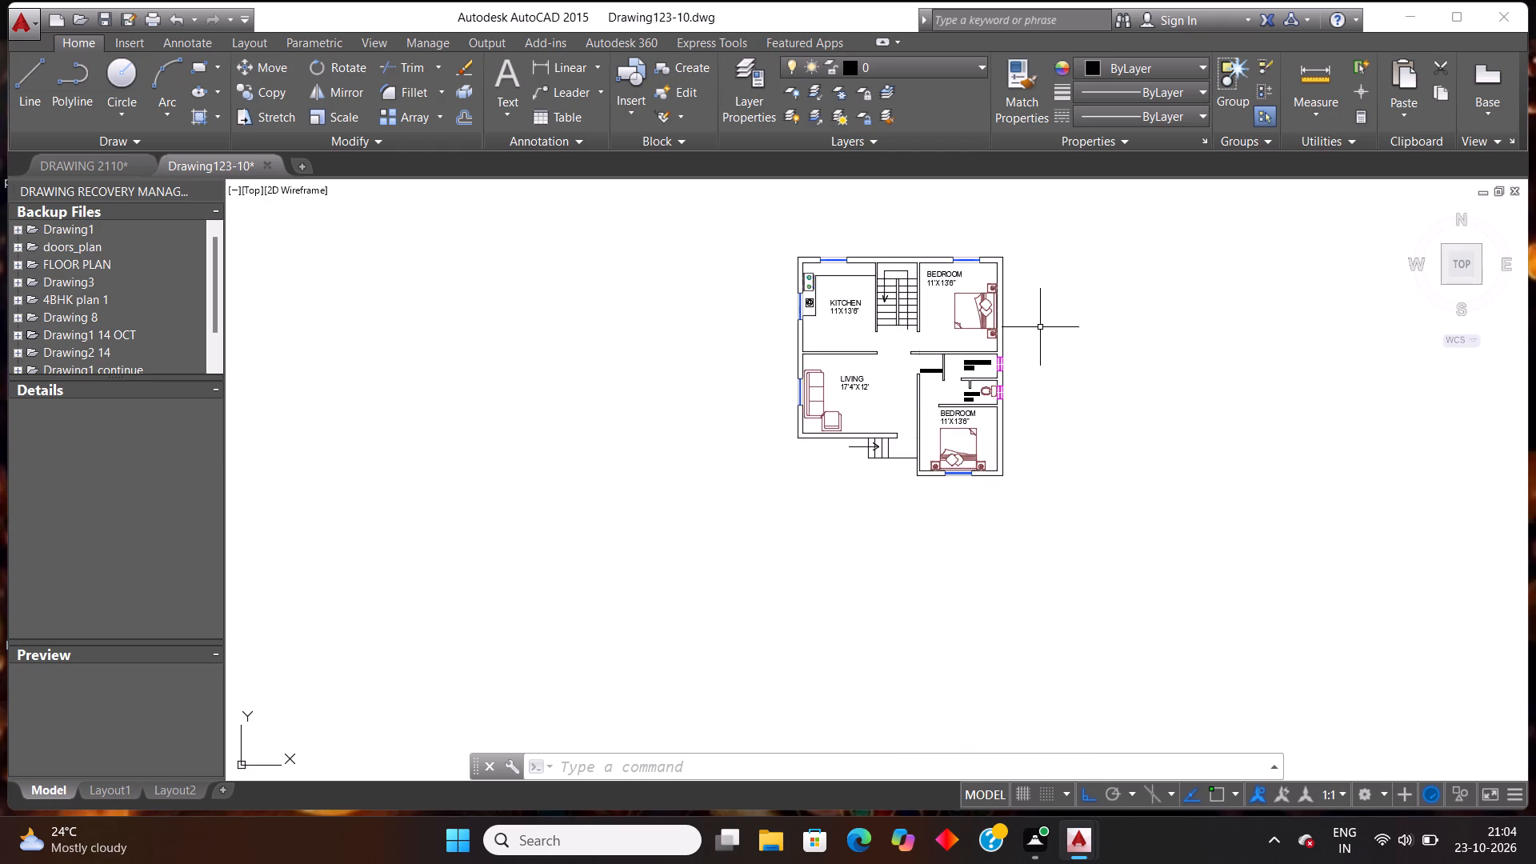
scroll(1040, 330, up, 2)
scroll(950, 325, down, 2)
scroll(942, 242, up, 2)
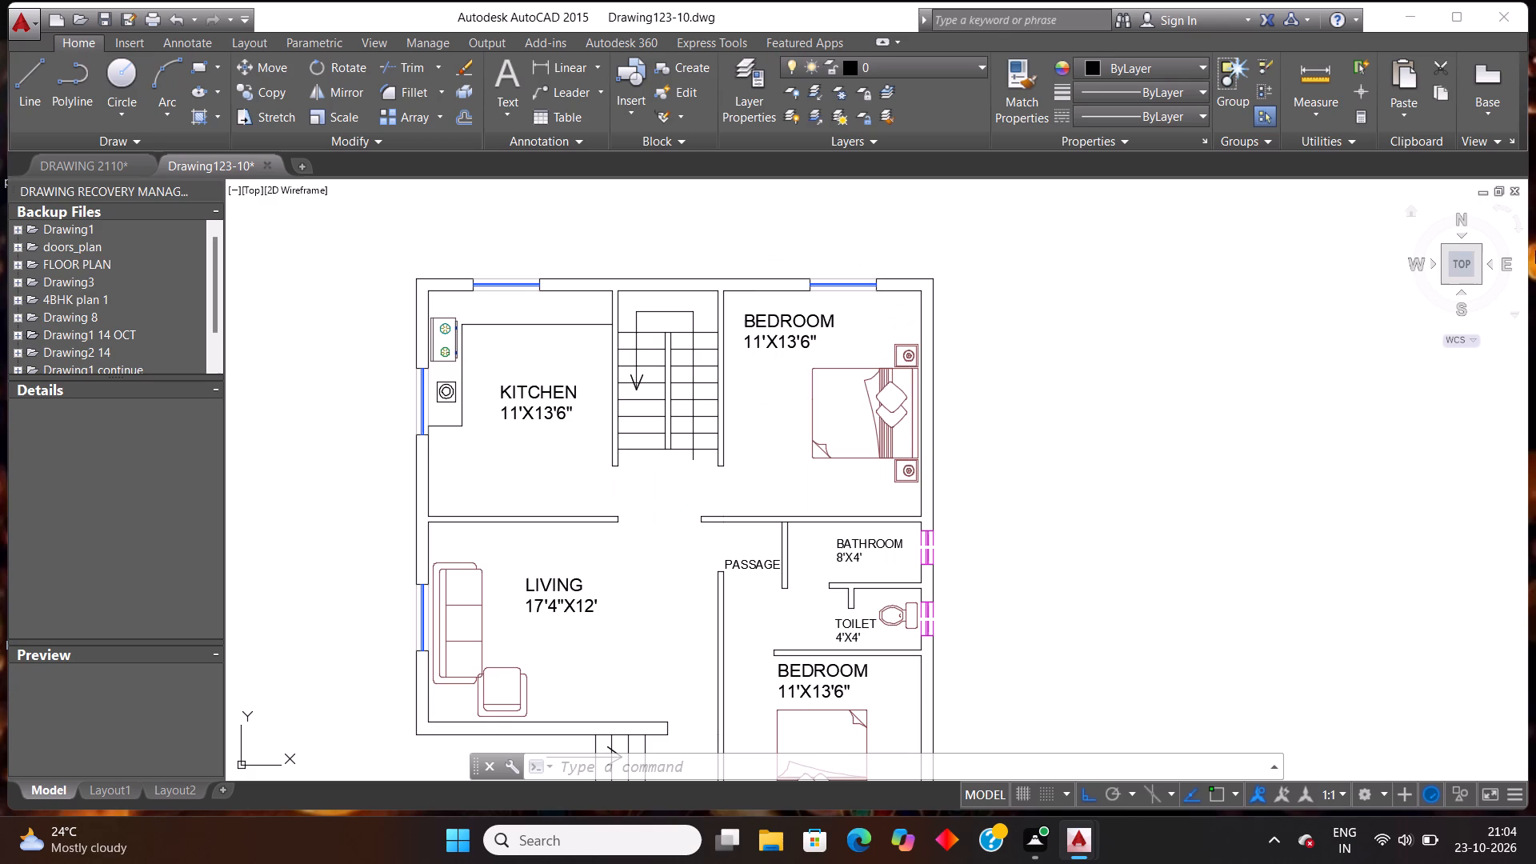
scroll(860, 406, down, 2)
scroll(833, 414, up, 2)
scroll(833, 414, down, 1)
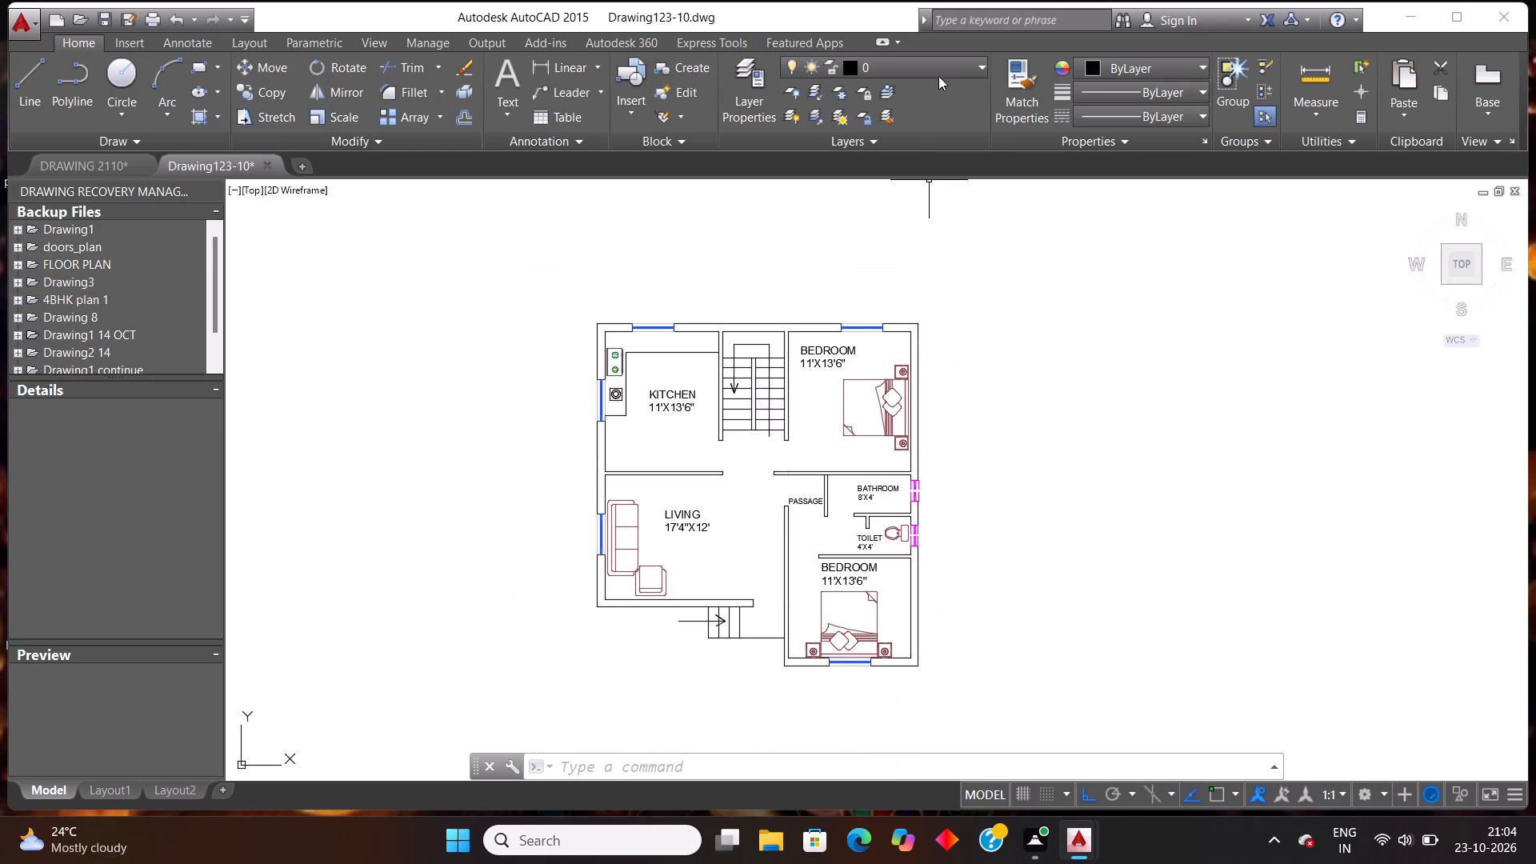
Create a new layer named HATCH and close the layer manager.
click(940, 69)
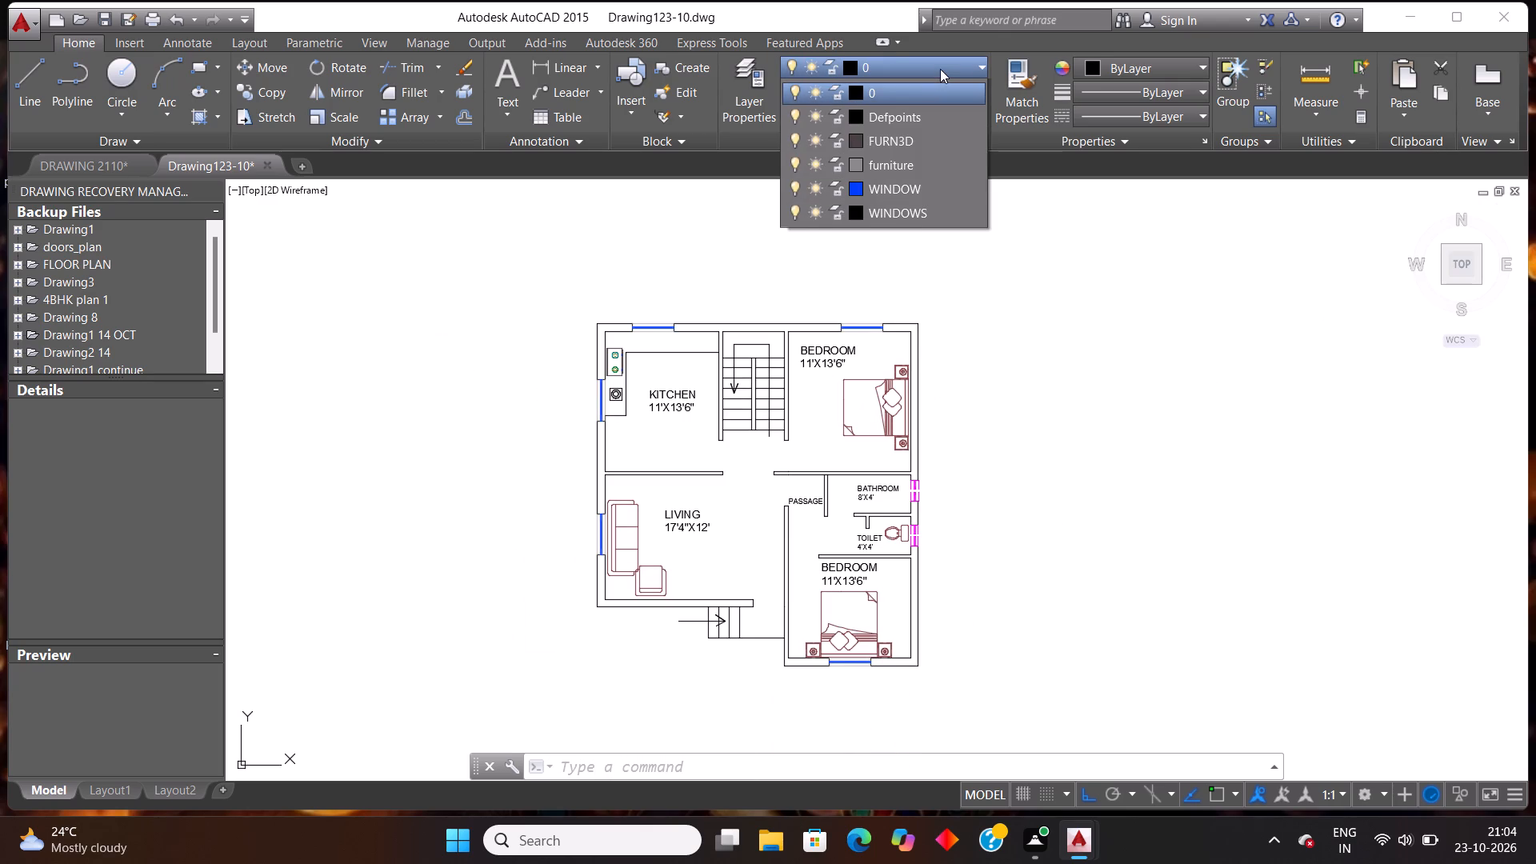
click(1036, 410)
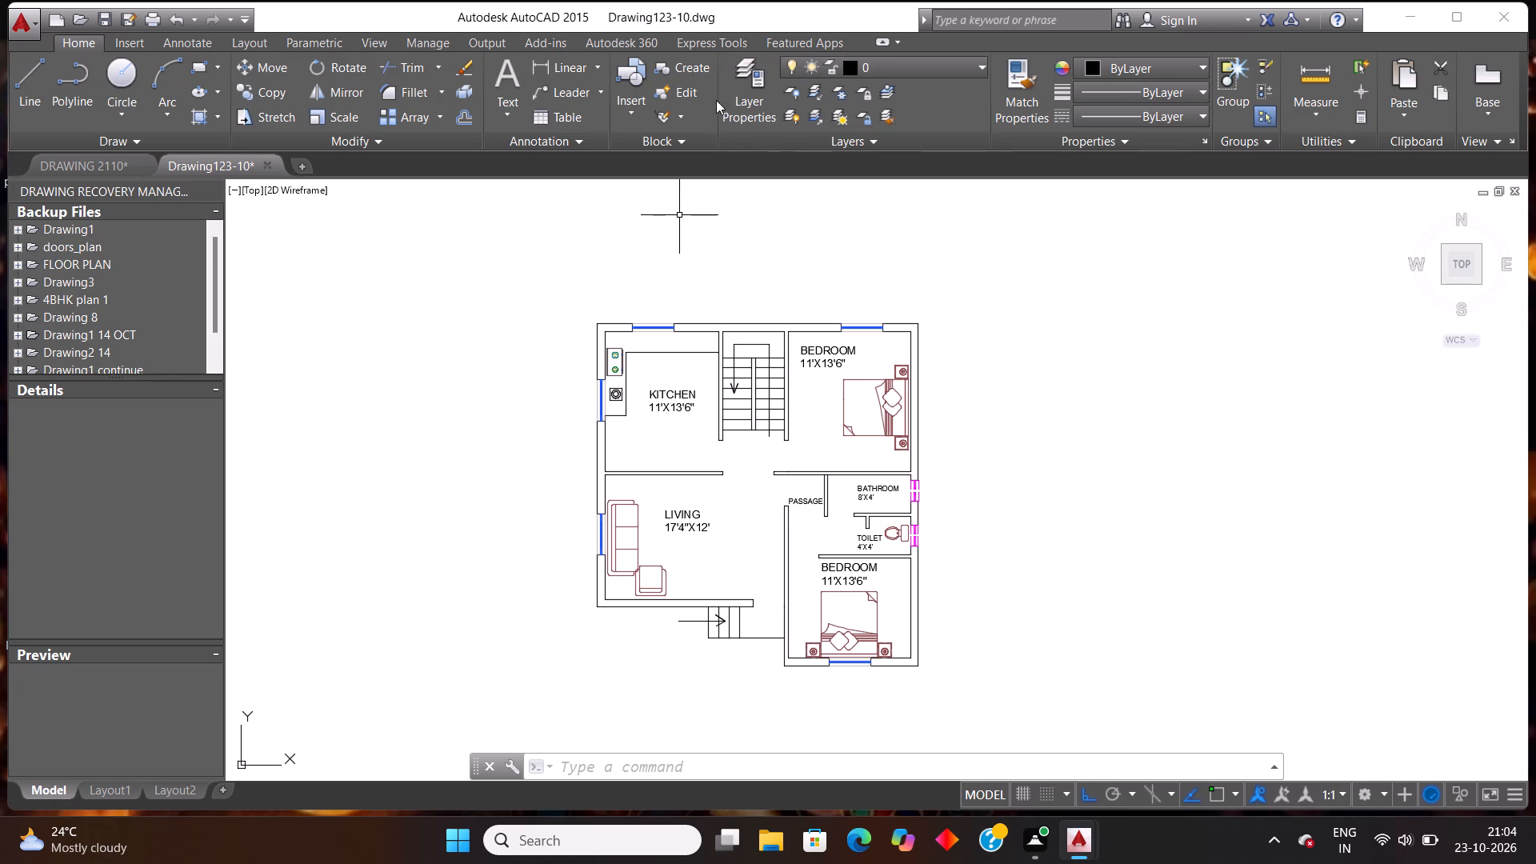
click(754, 78)
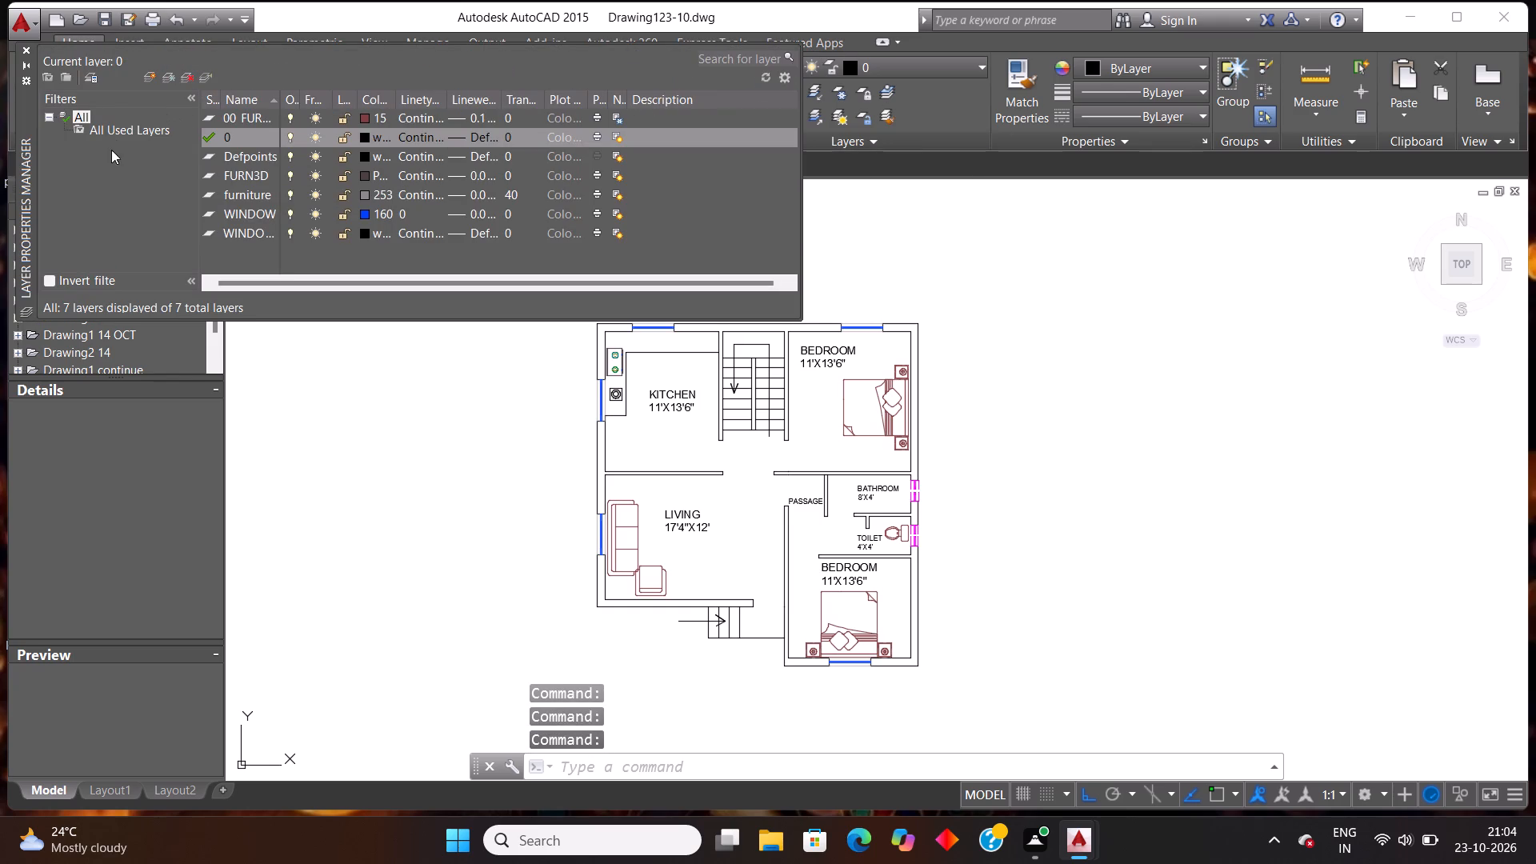
click(150, 78)
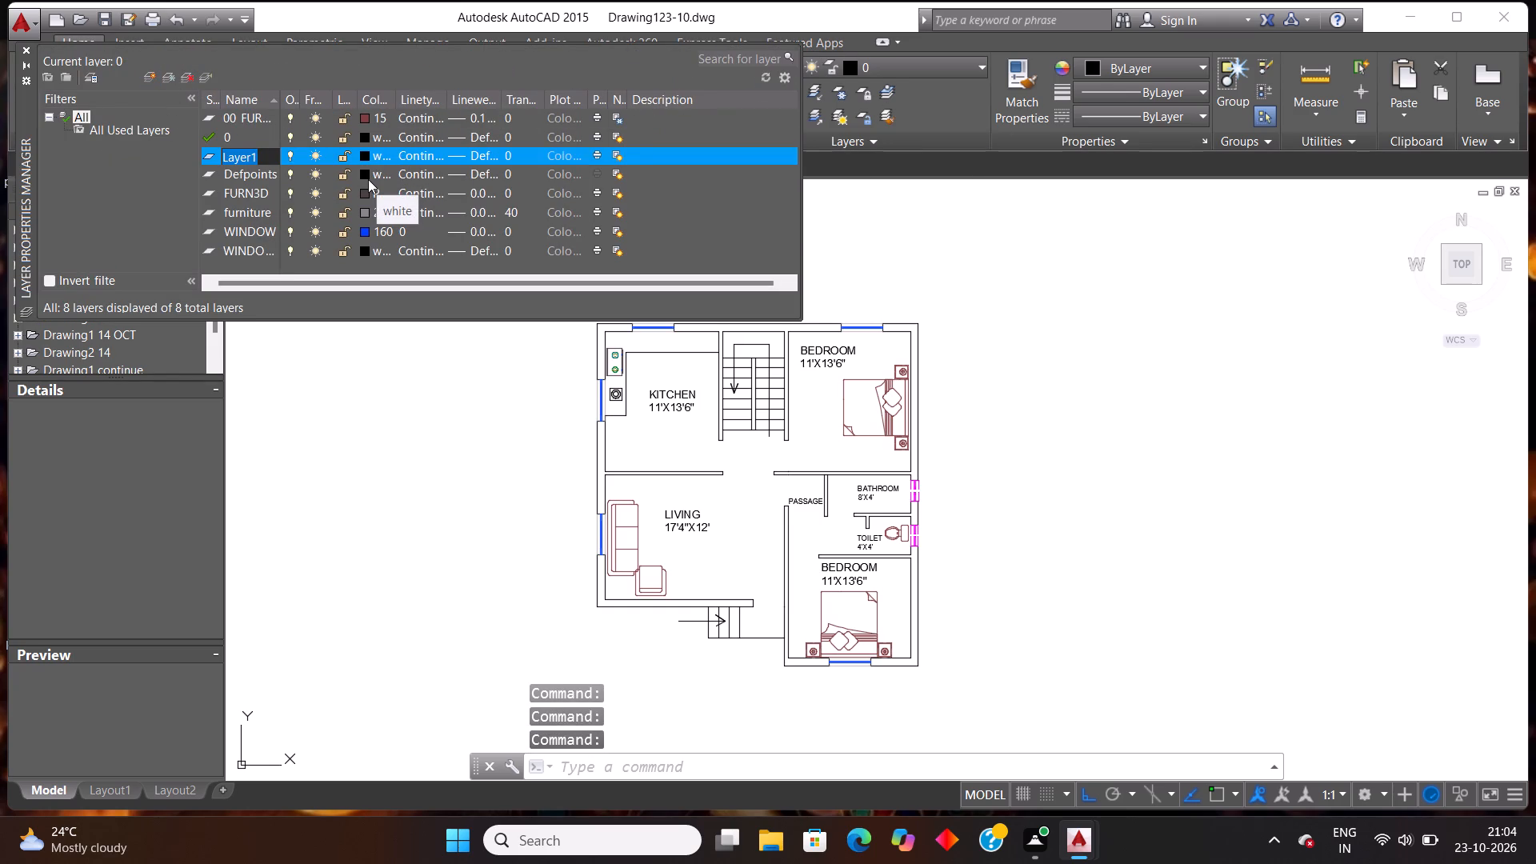
text(HA)
text(TCH)
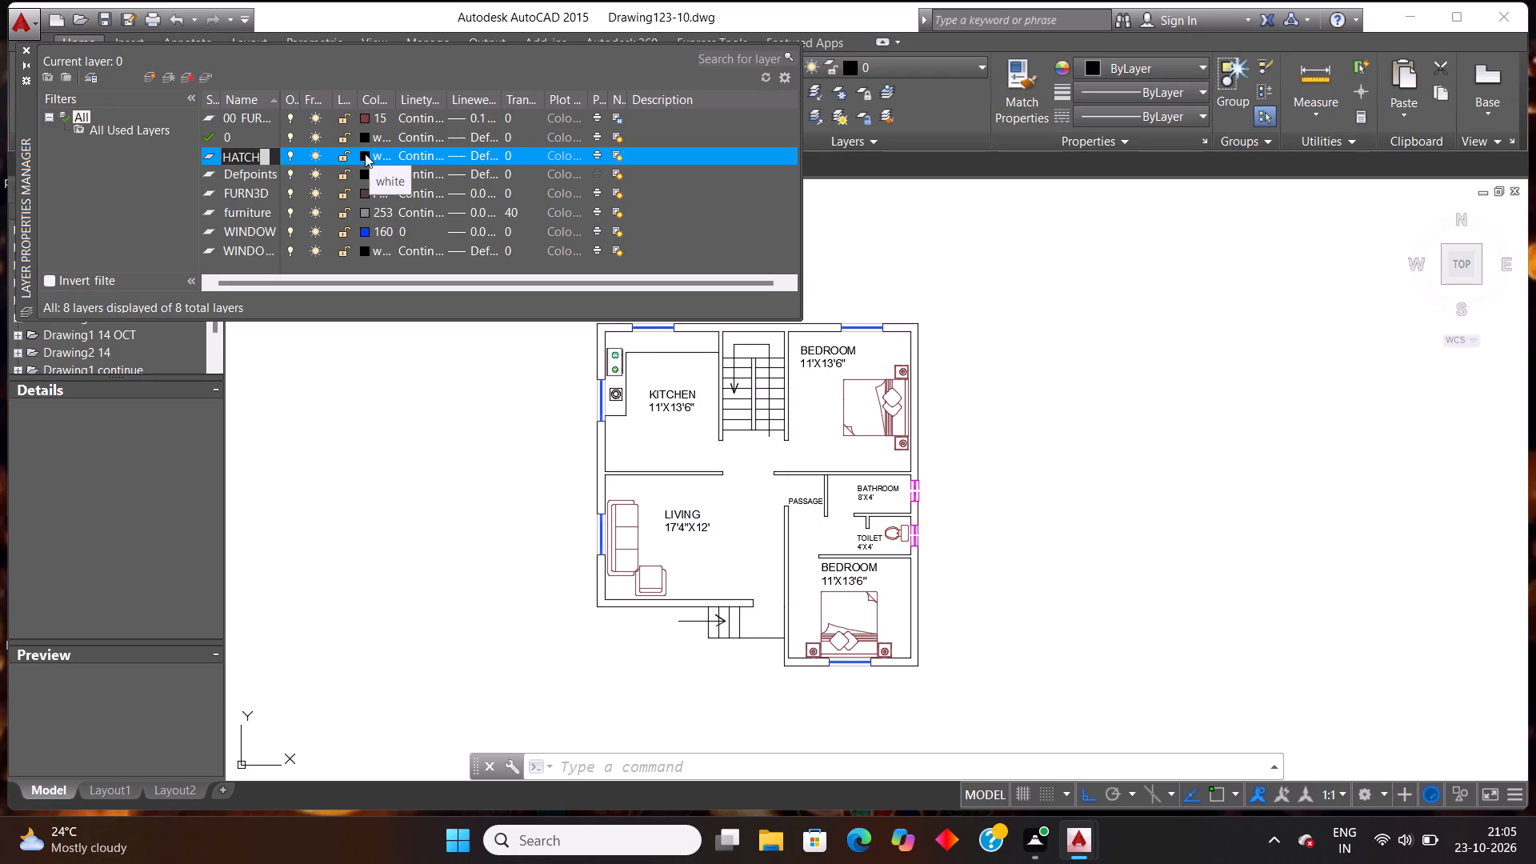
click(352, 410)
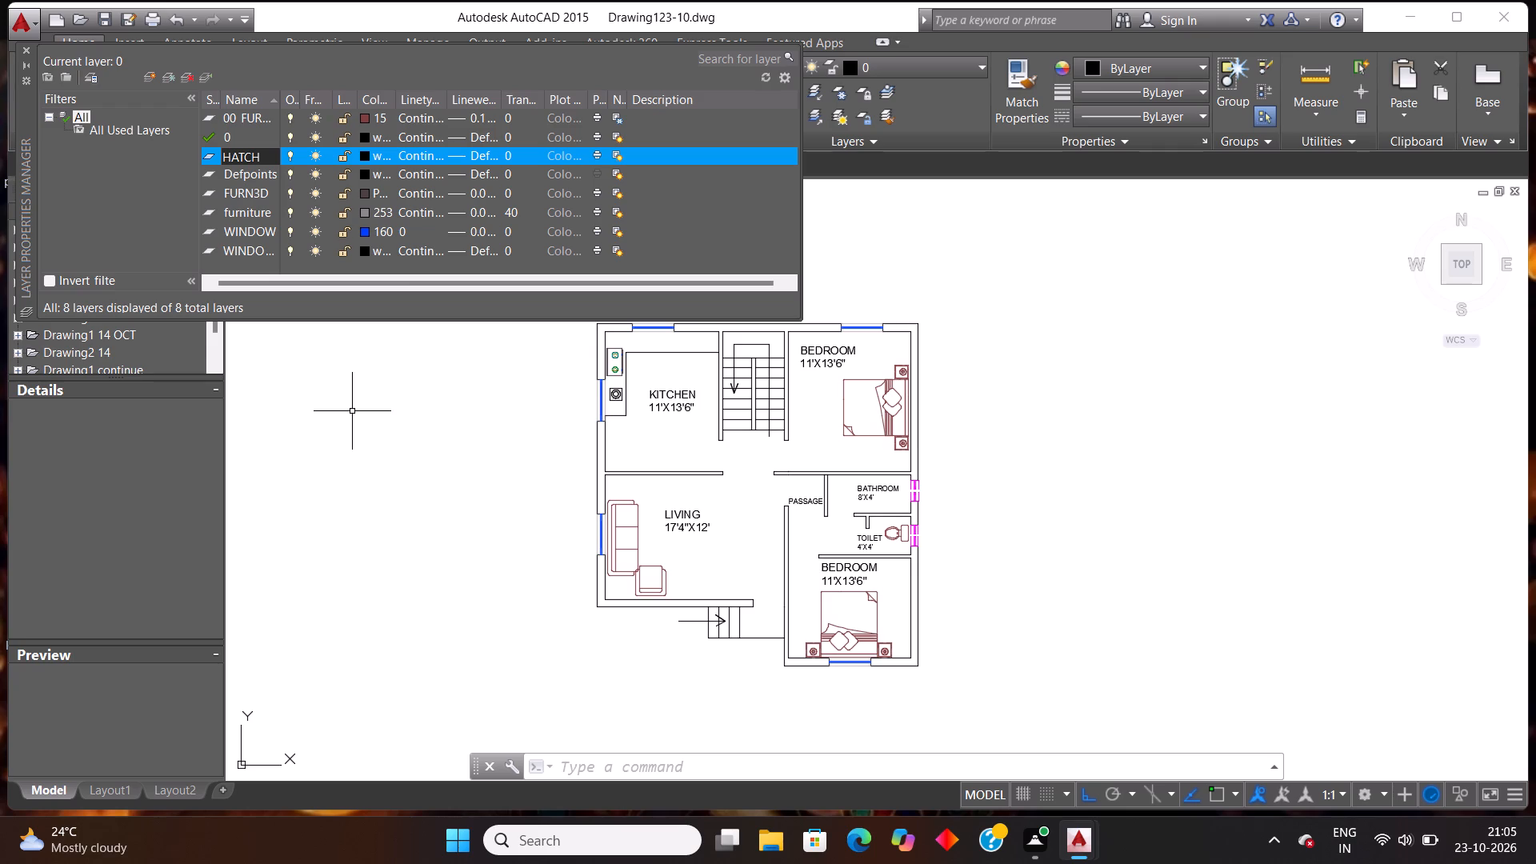
key(Return)
key(Return)
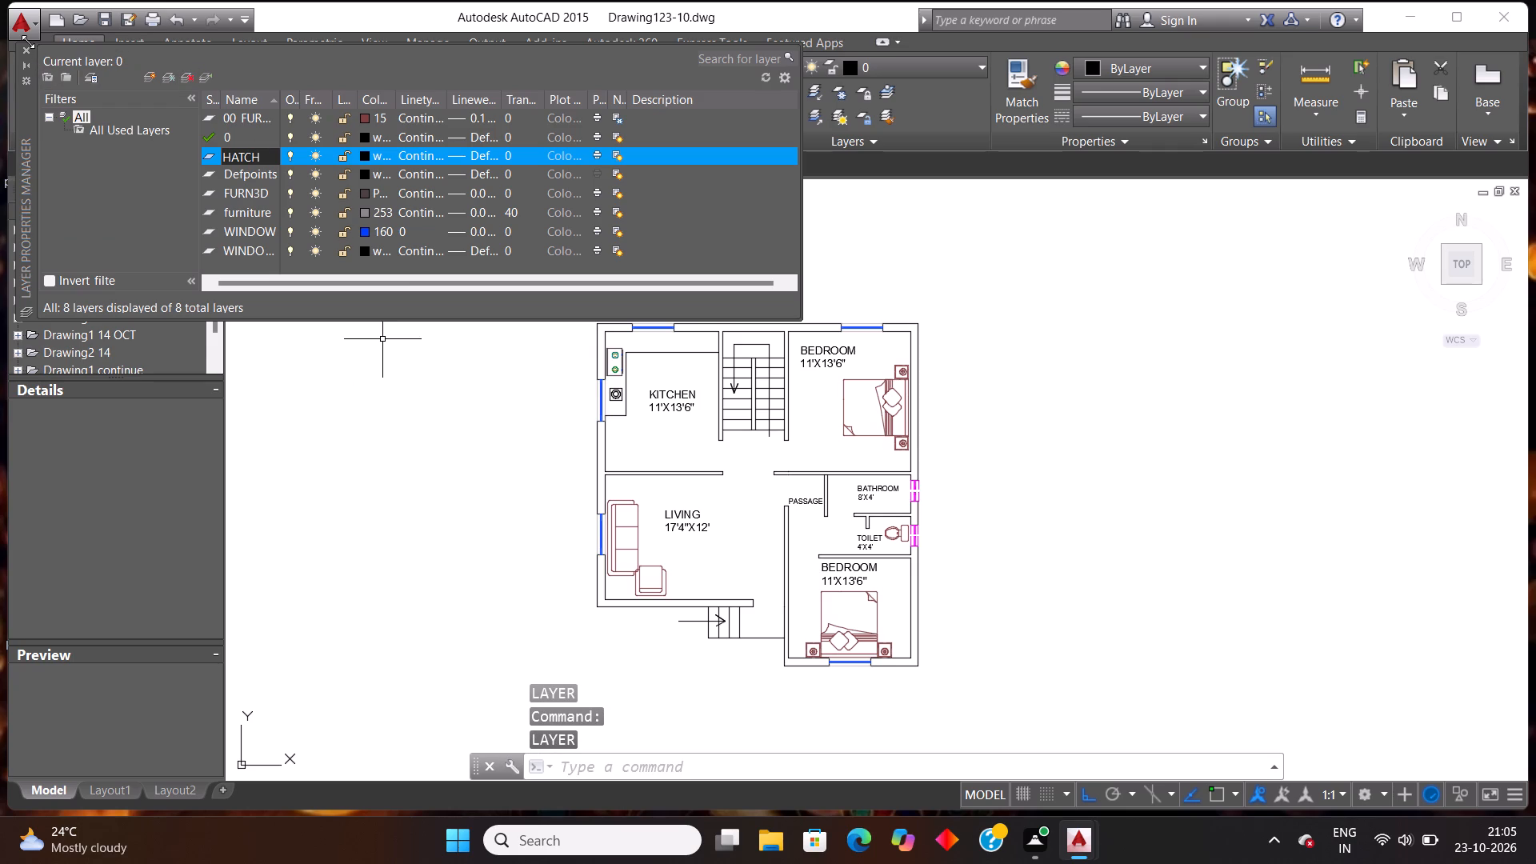
click(27, 46)
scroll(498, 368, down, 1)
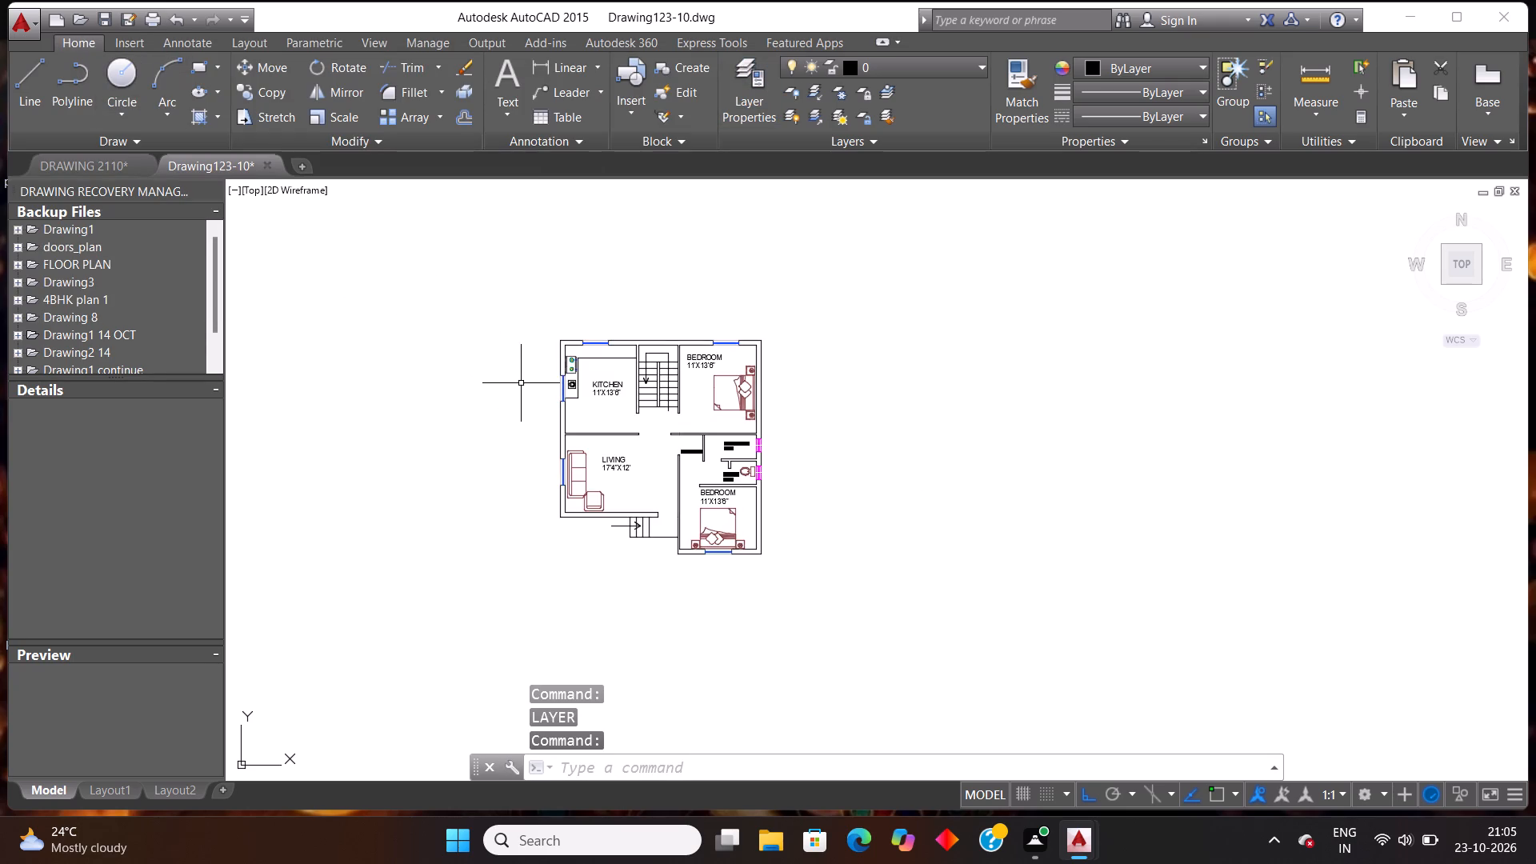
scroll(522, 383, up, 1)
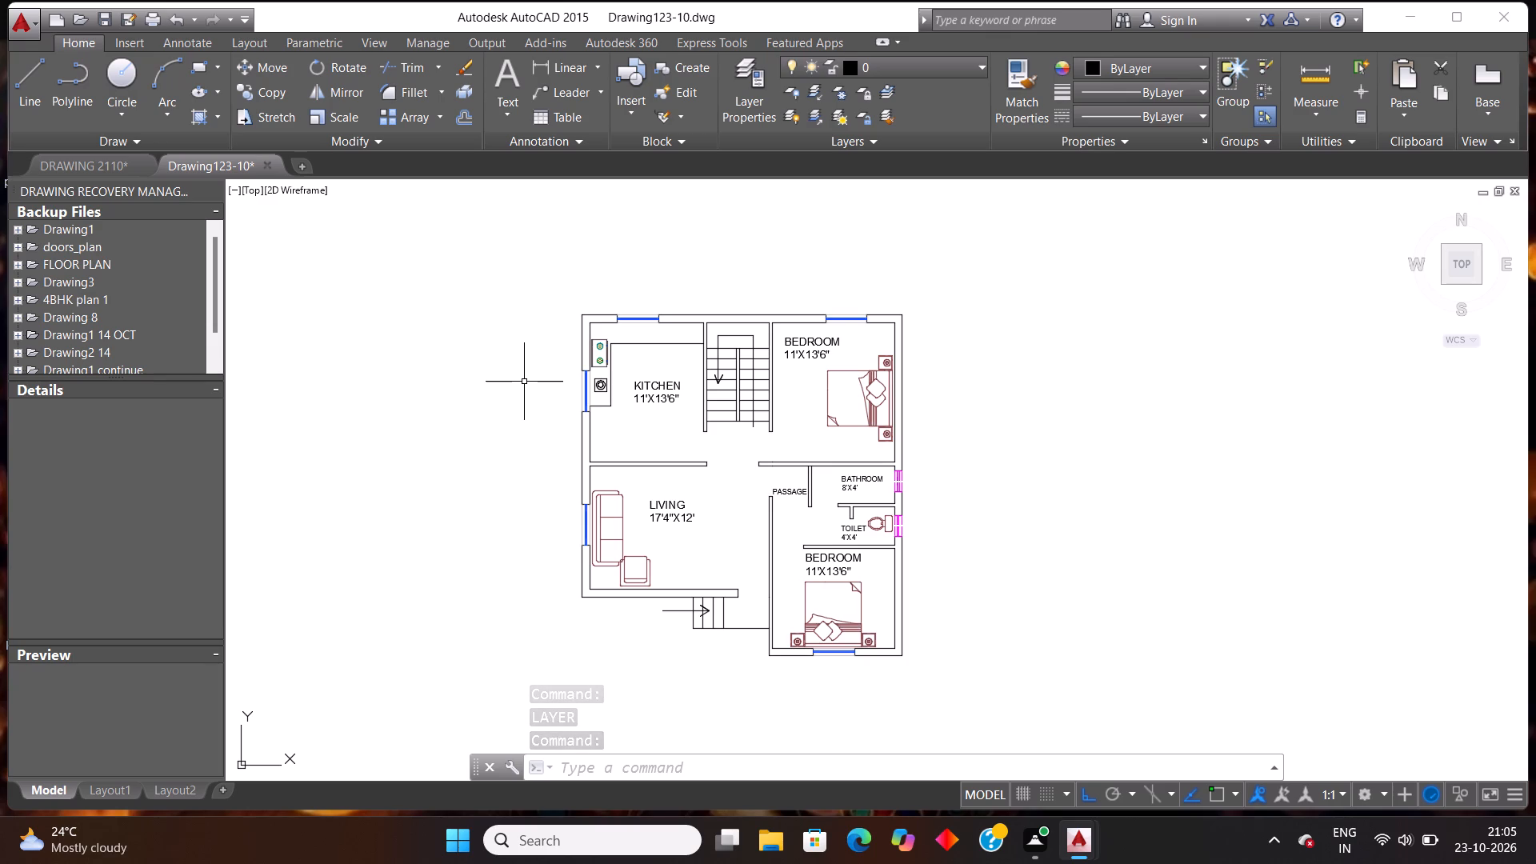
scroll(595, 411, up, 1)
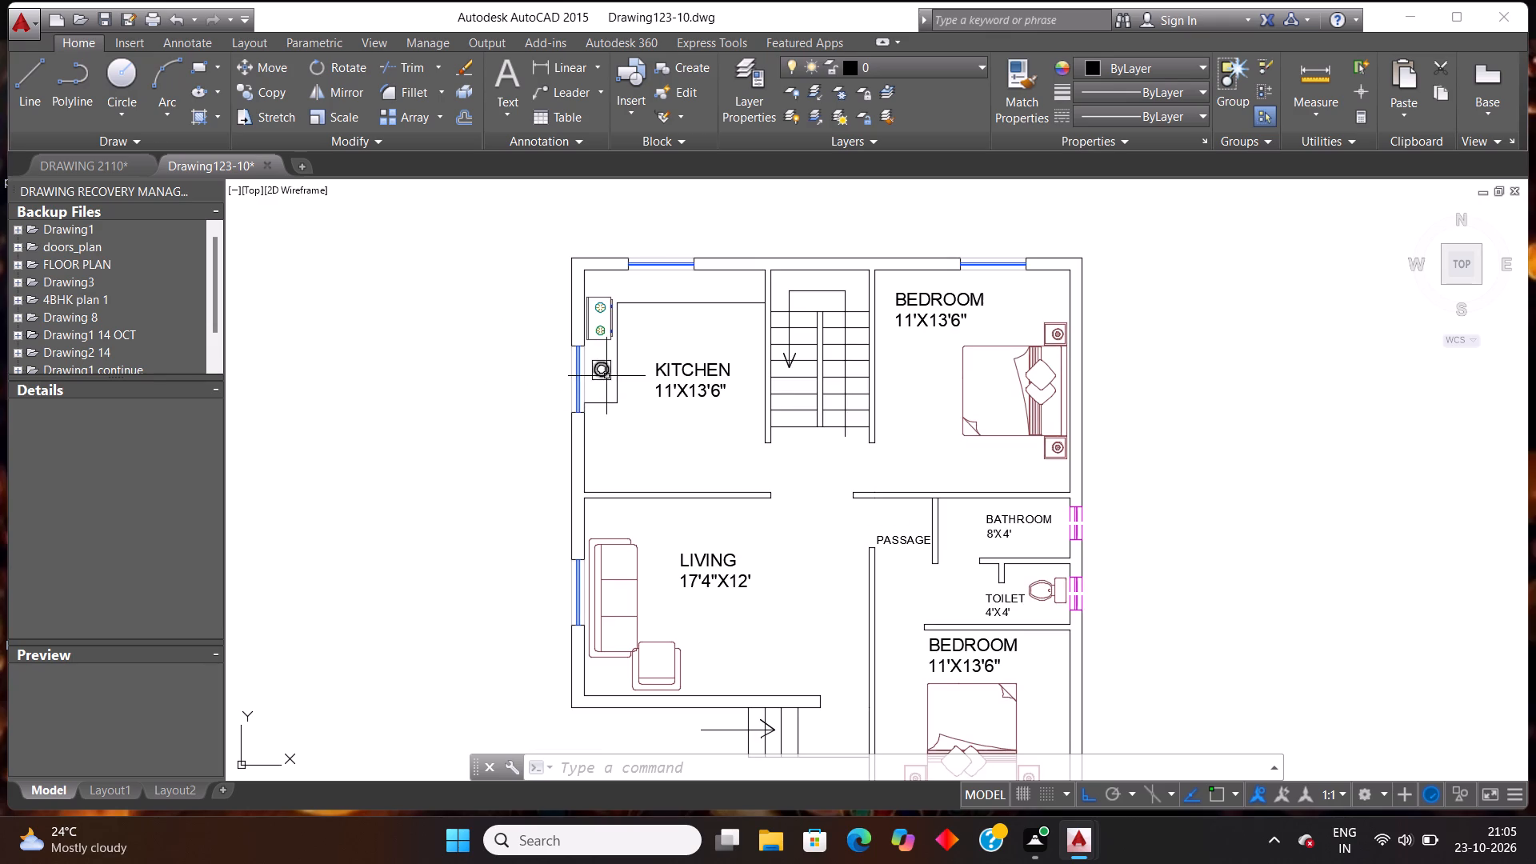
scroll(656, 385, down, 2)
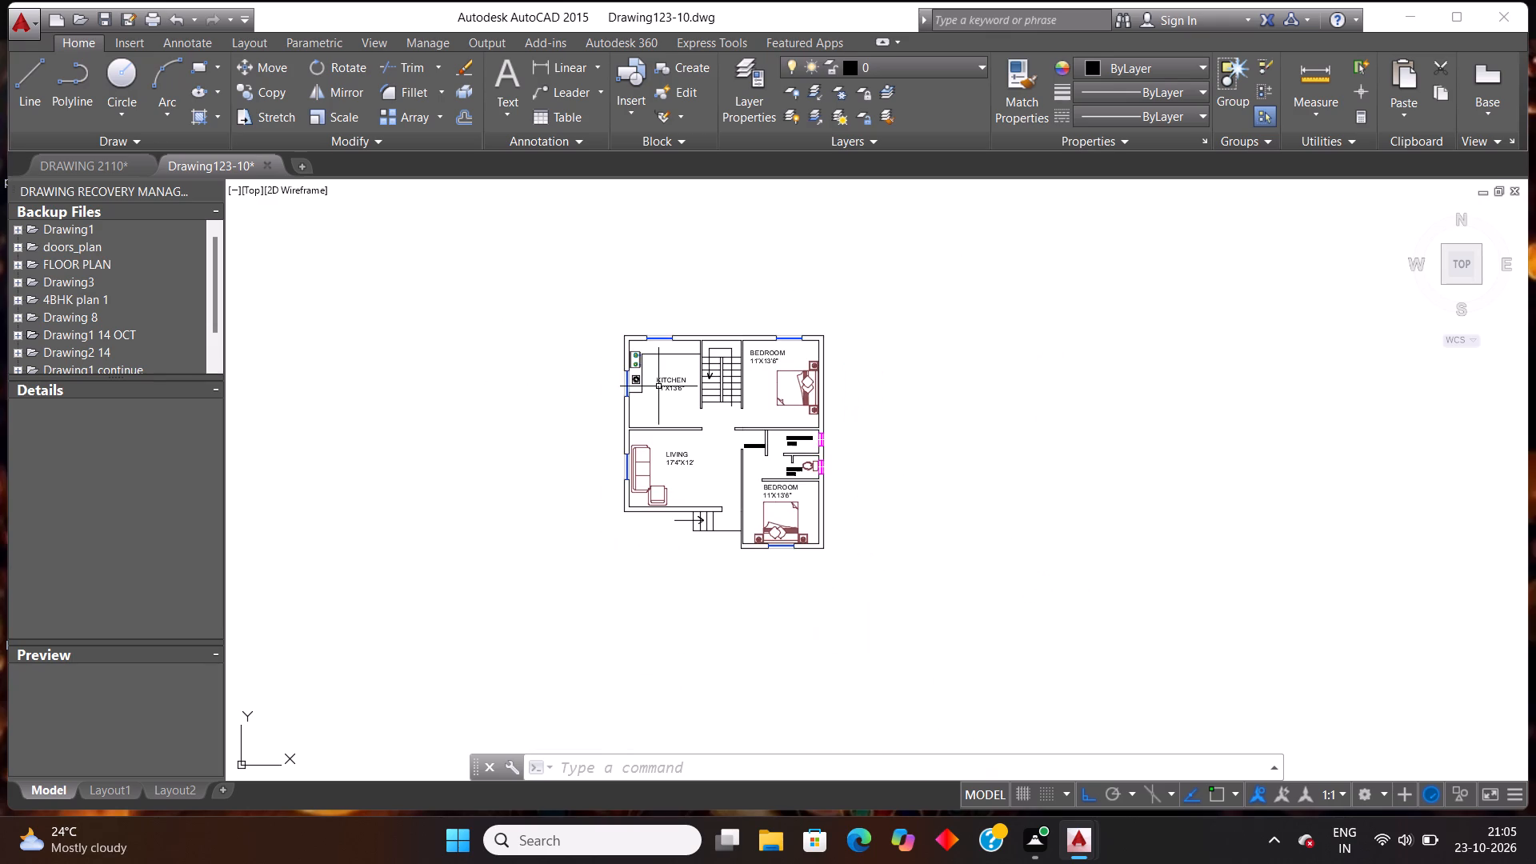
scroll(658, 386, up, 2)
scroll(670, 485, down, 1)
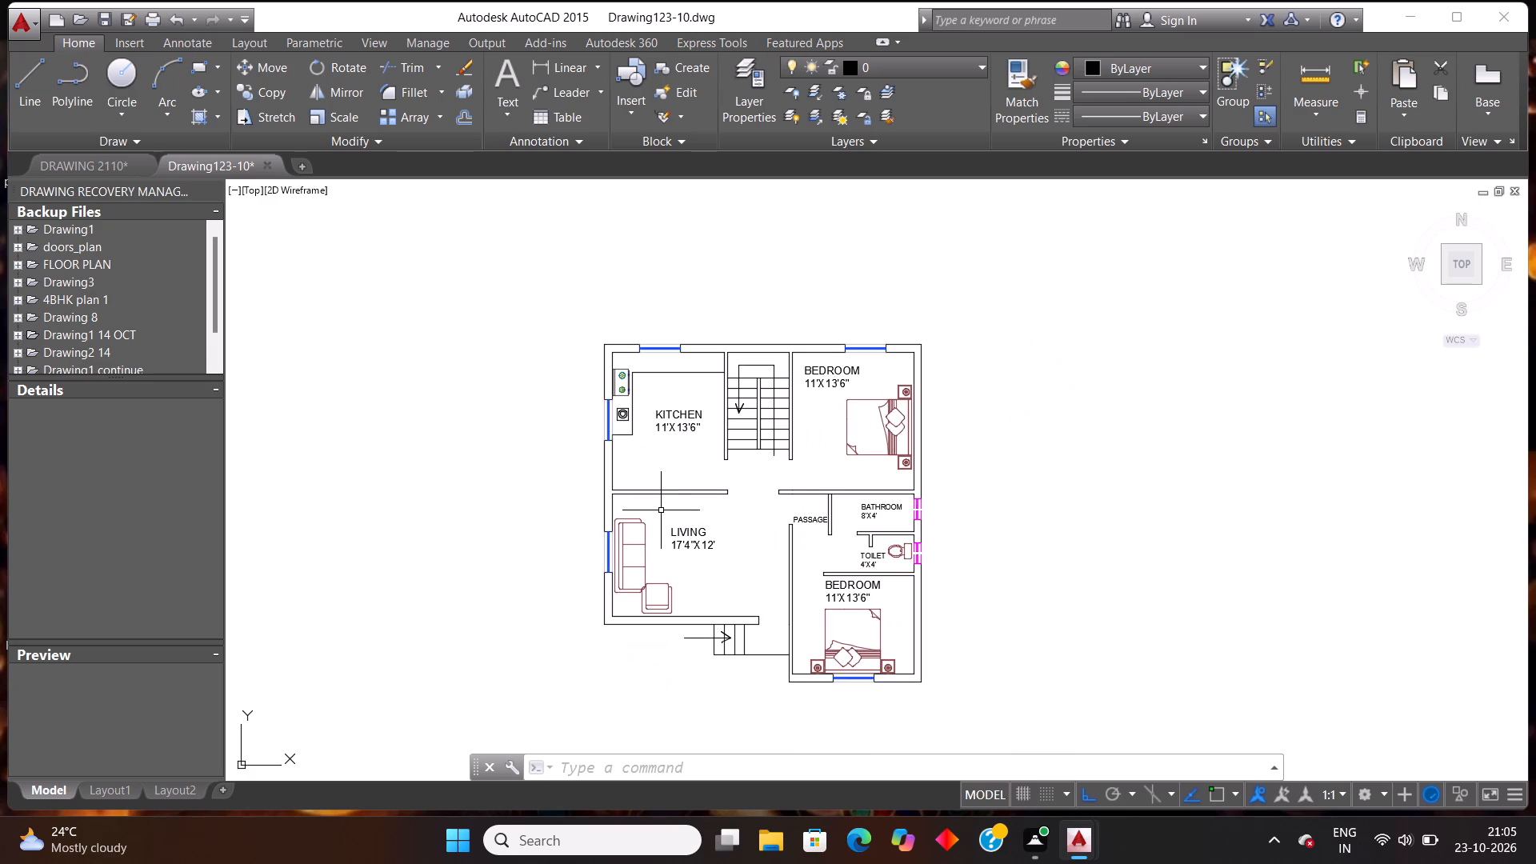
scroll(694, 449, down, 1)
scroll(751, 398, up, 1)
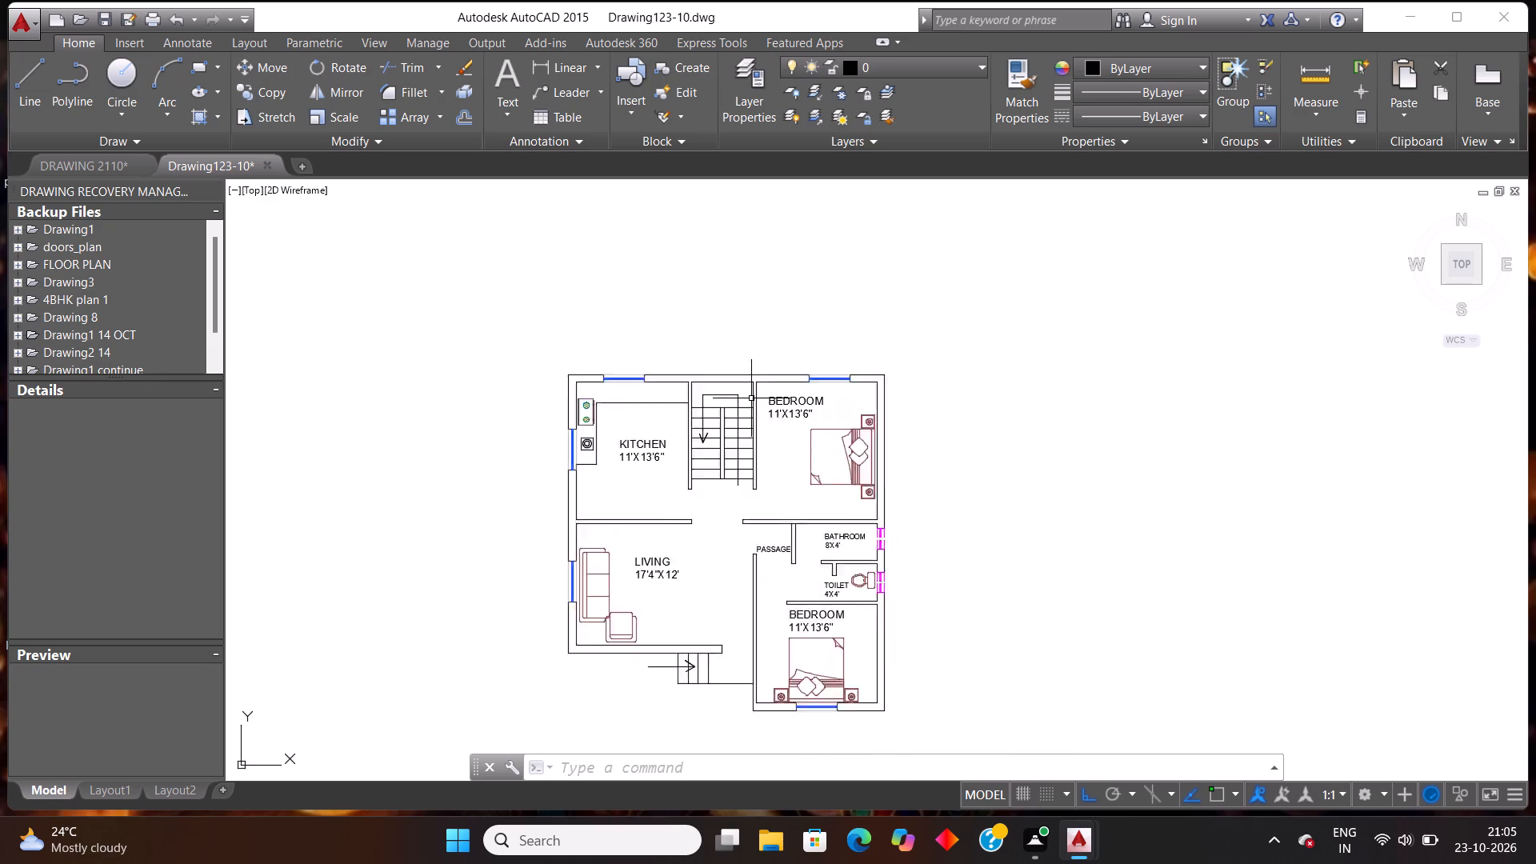
Start a hatch with the ANSI32 pattern and fill the walls around the kitchen corner, staircase and upper bedroom.
scroll(751, 398, up, 1)
scroll(622, 393, up, 1)
scroll(622, 393, down, 2)
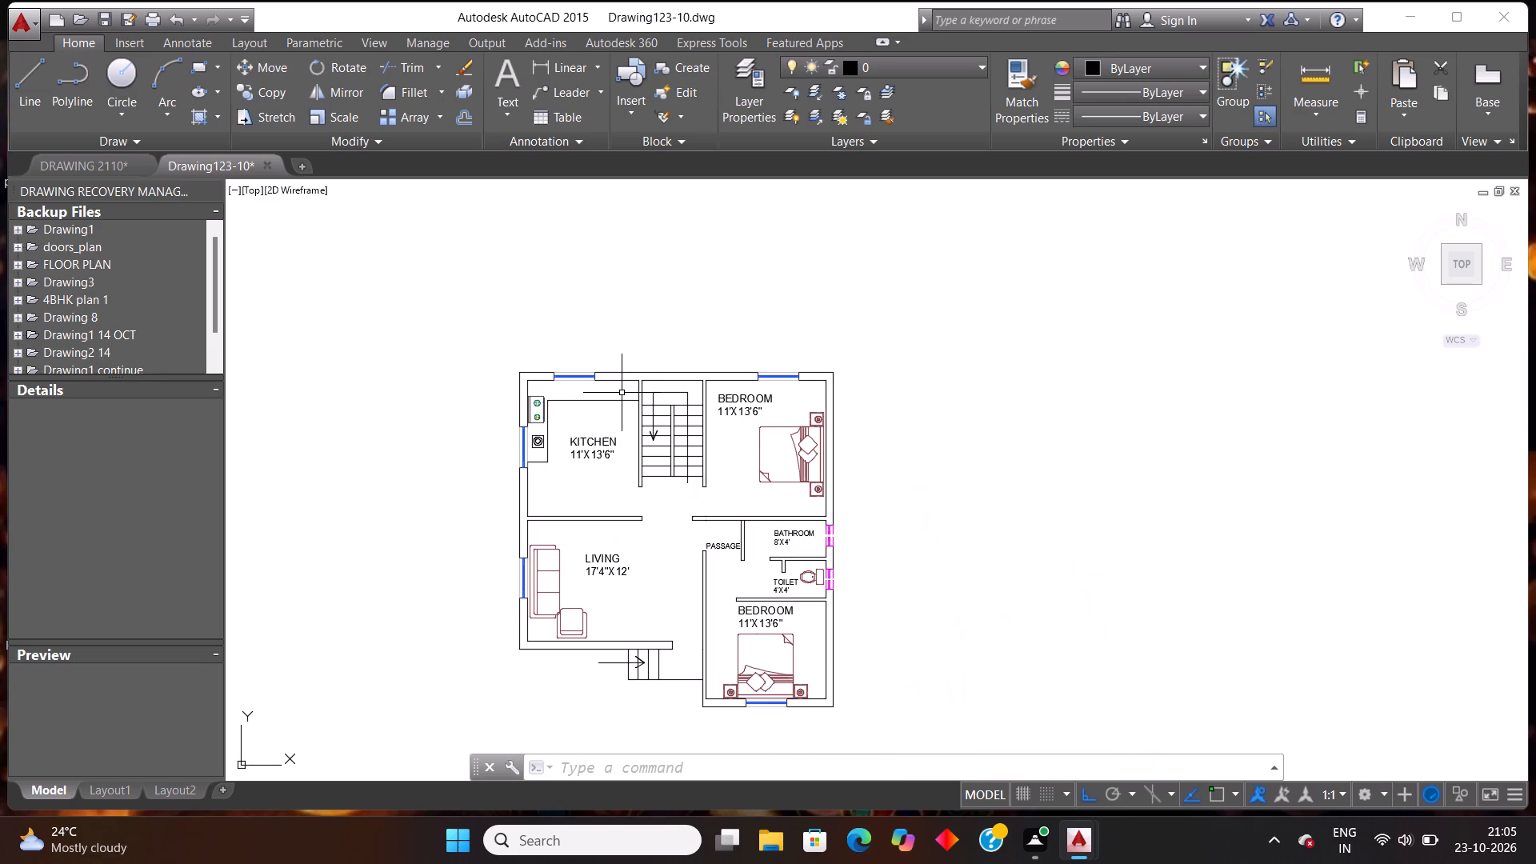
scroll(654, 425, down, 1)
scroll(627, 434, up, 2)
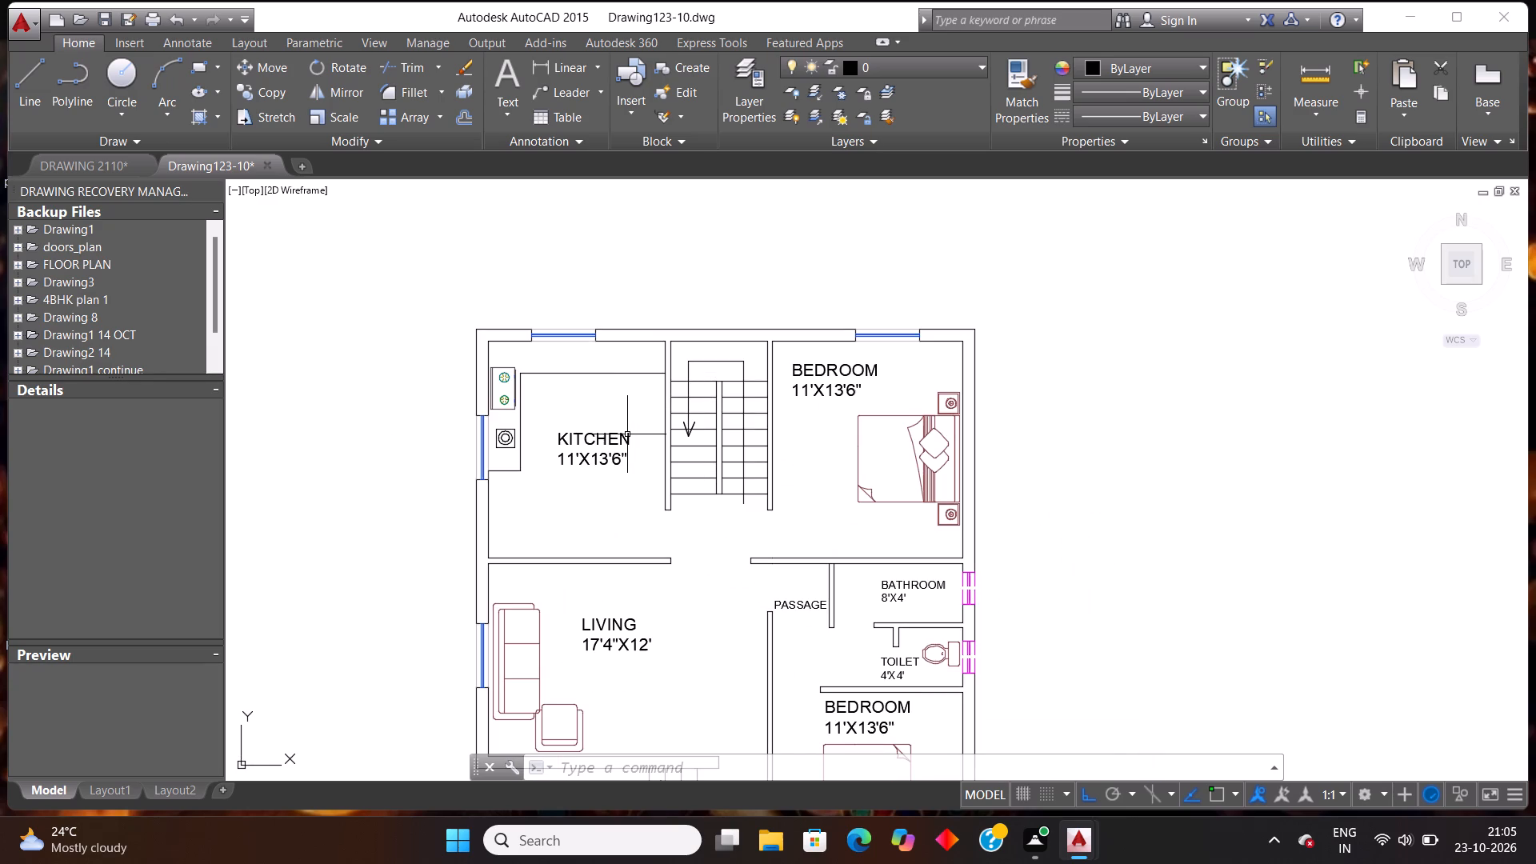
key(h)
key(Return)
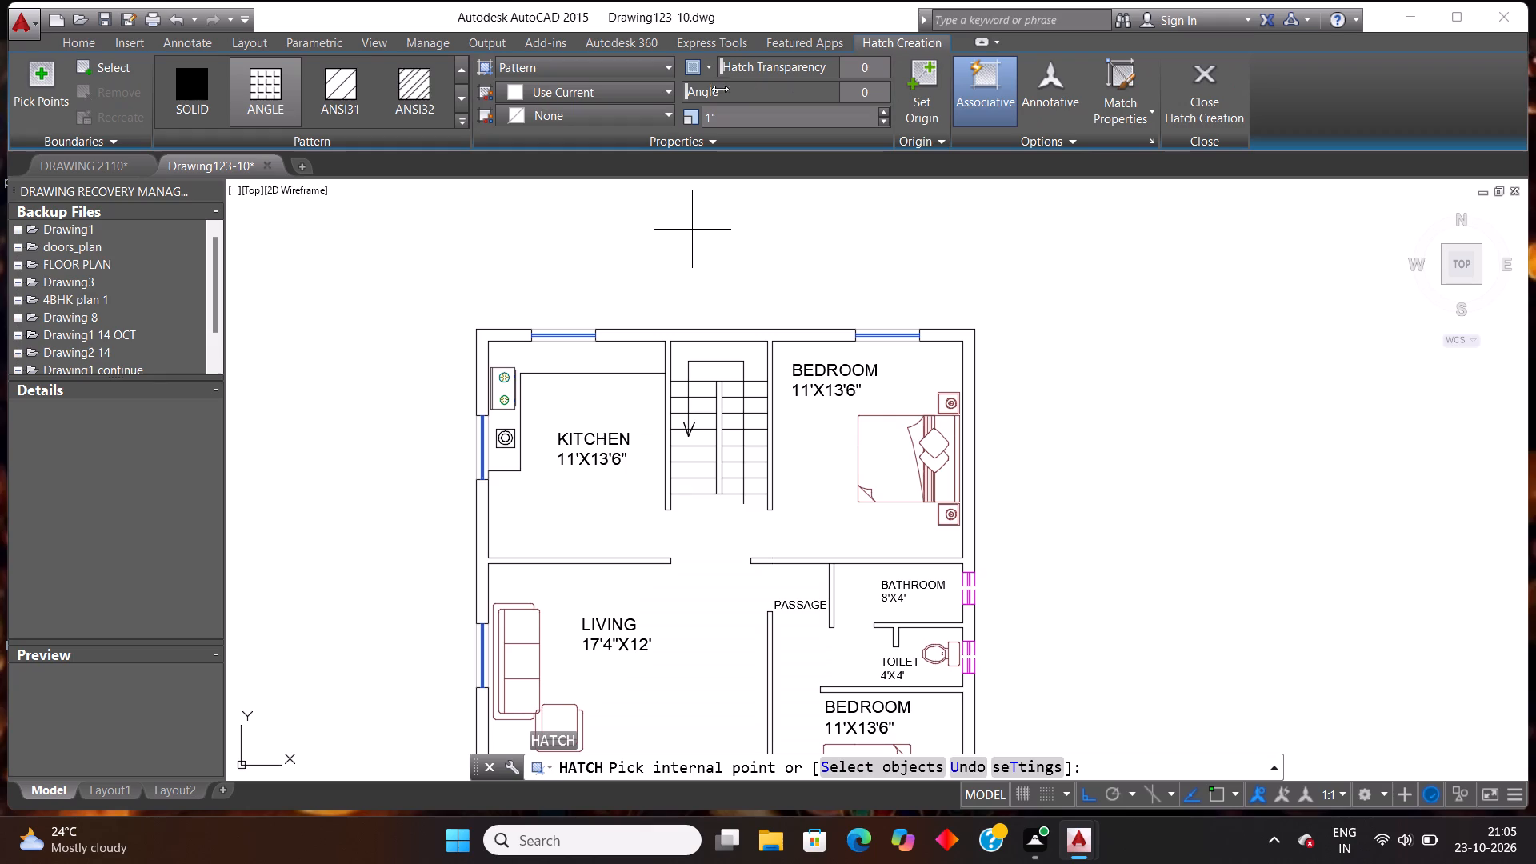
click(392, 97)
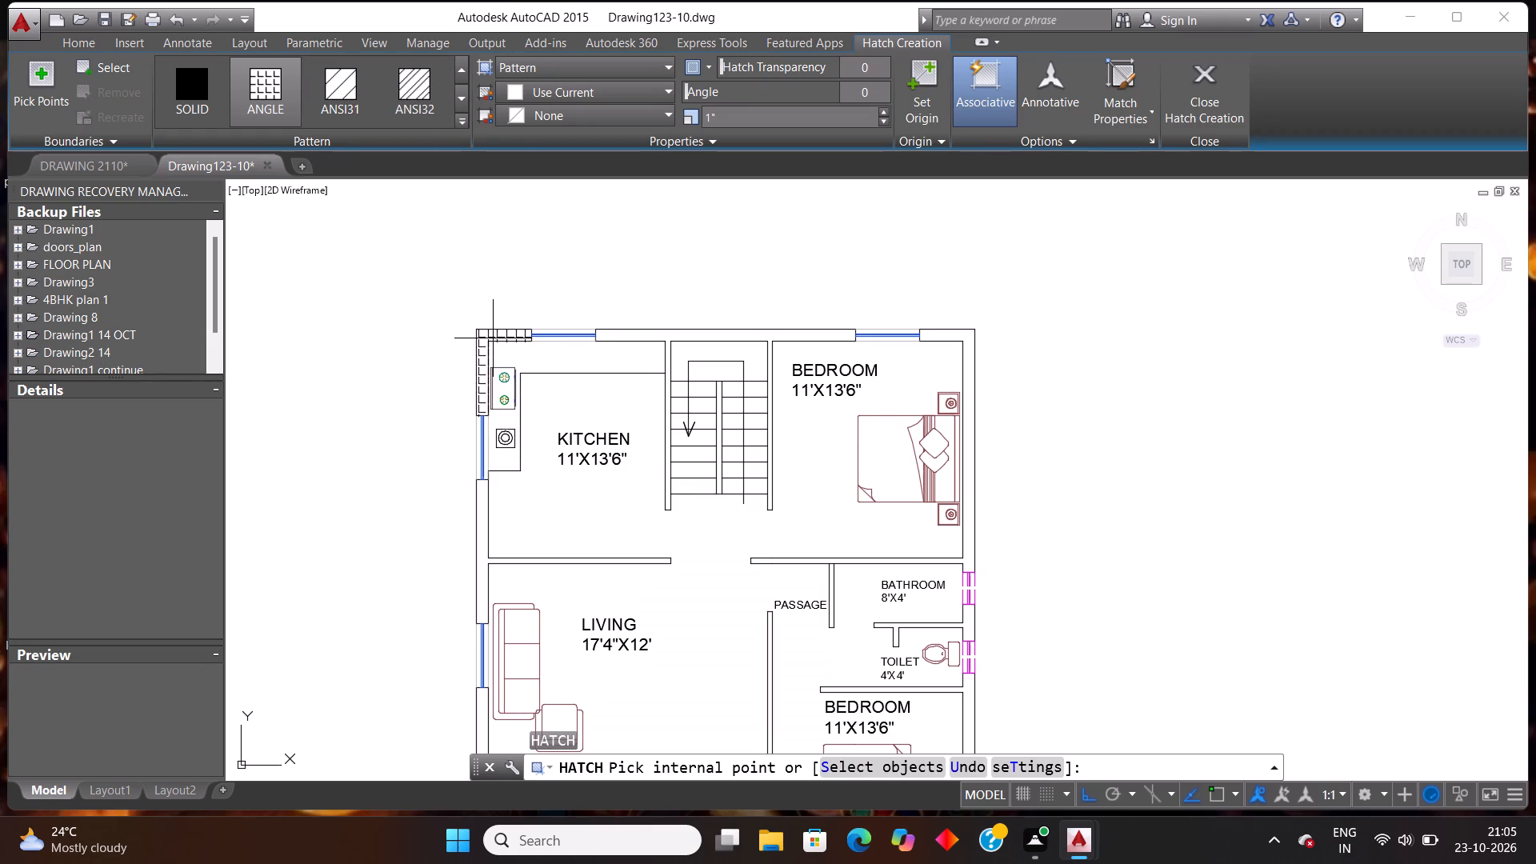
click(432, 95)
scroll(474, 355, up, 2)
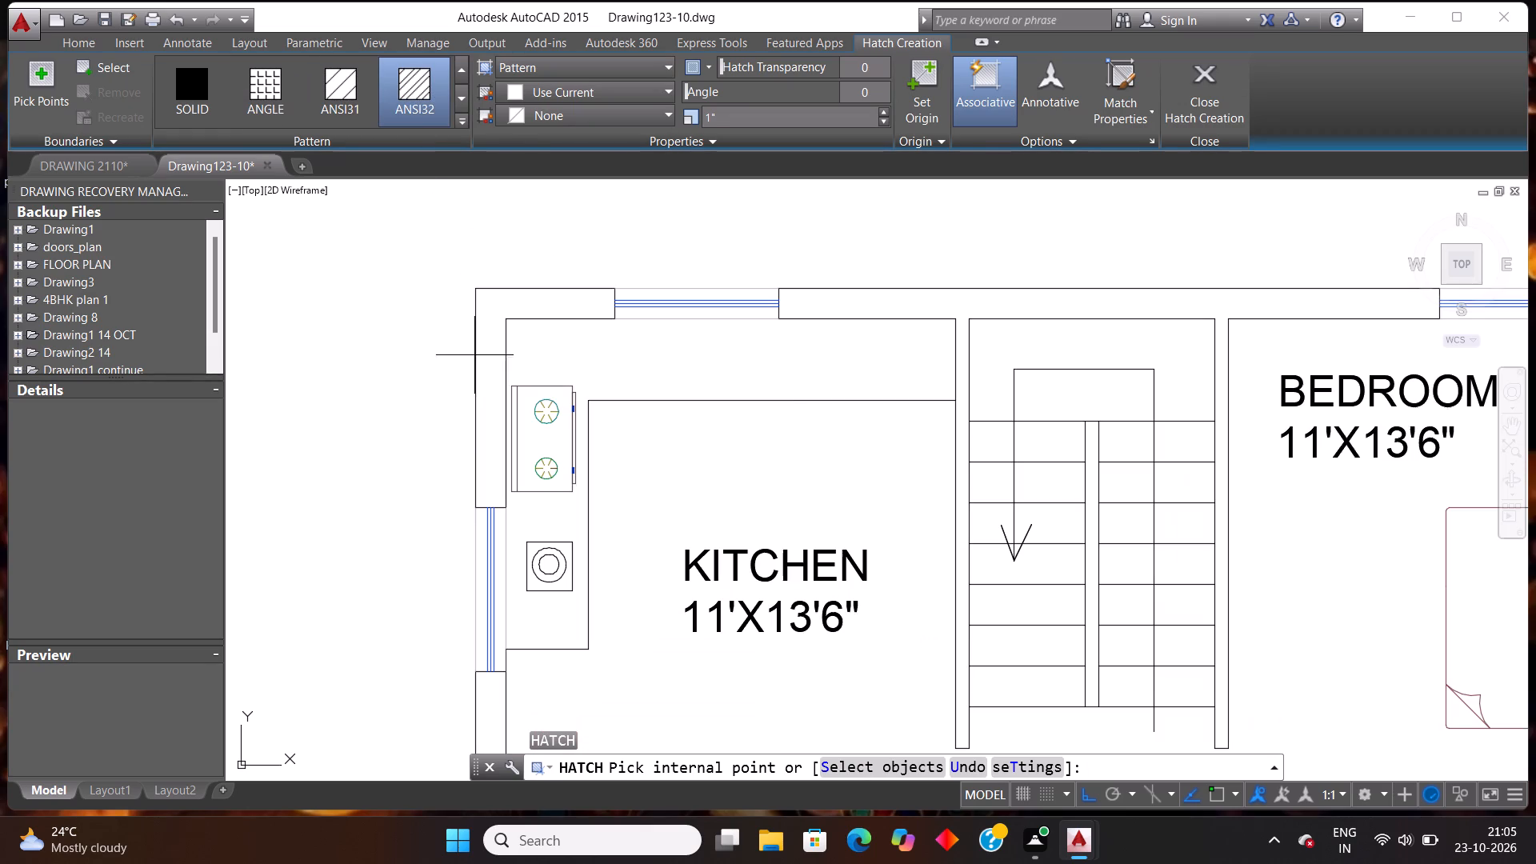
click(498, 317)
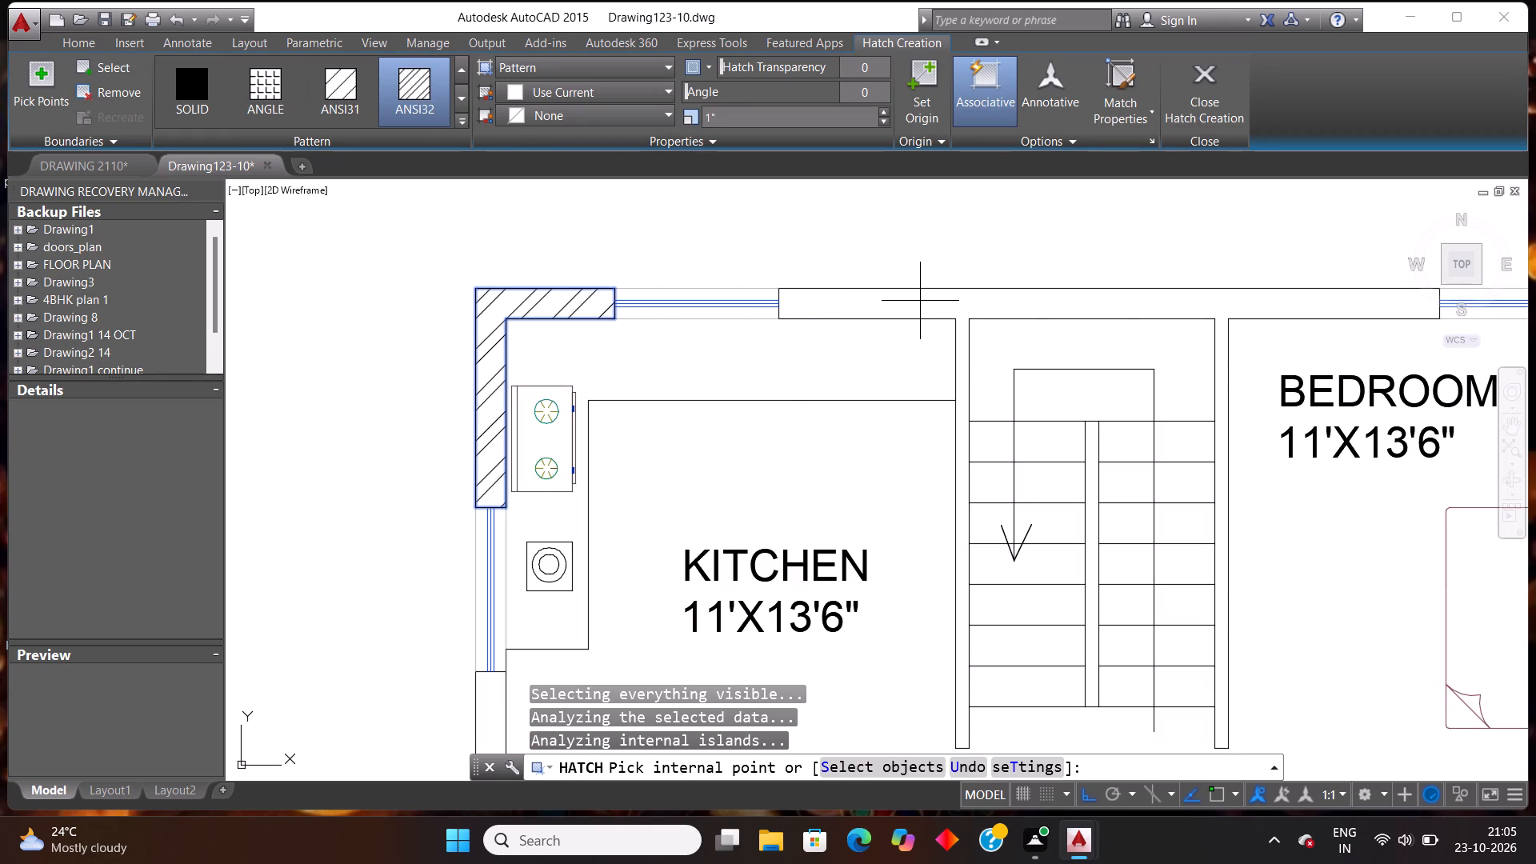
click(934, 299)
scroll(766, 280, down, 2)
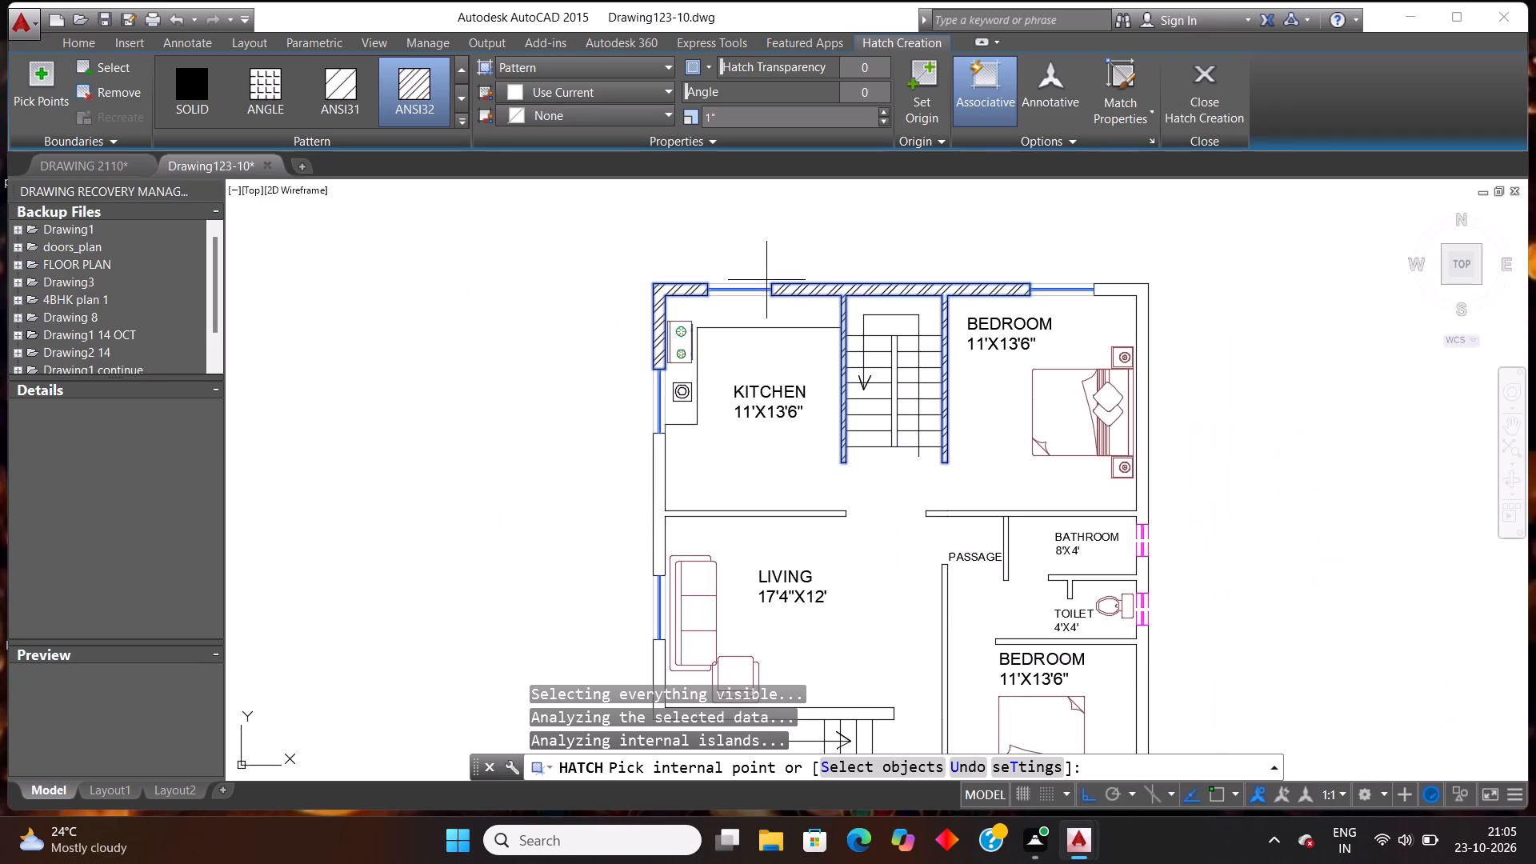
scroll(1142, 290, up, 2)
click(1142, 290)
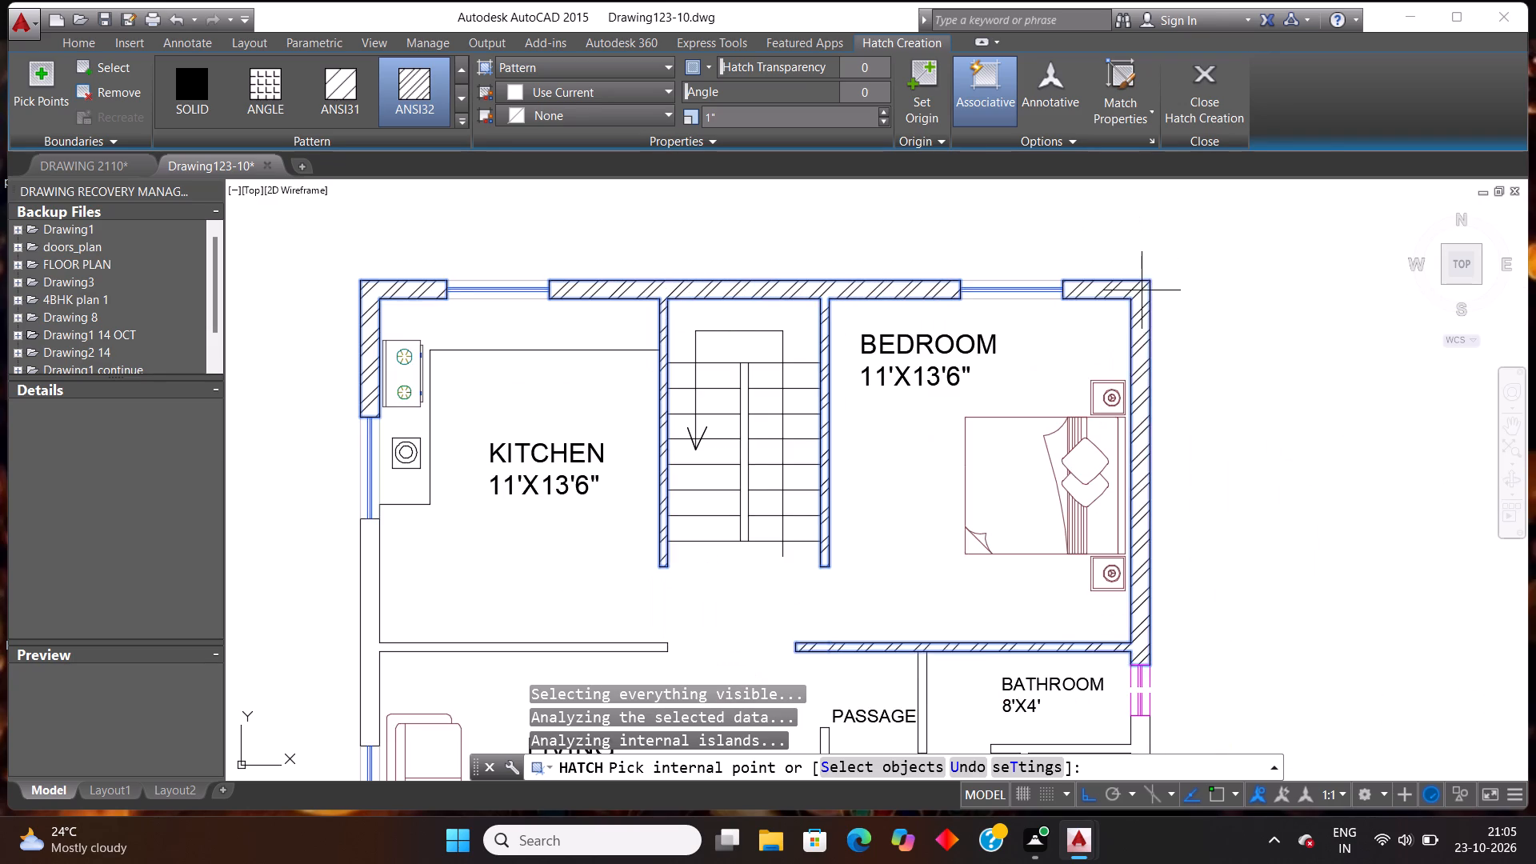
Add the living room's outer walls and the partition between kitchen and living room to the ANSI32 hatch.
scroll(1151, 285, down, 3)
scroll(1002, 342, up, 2)
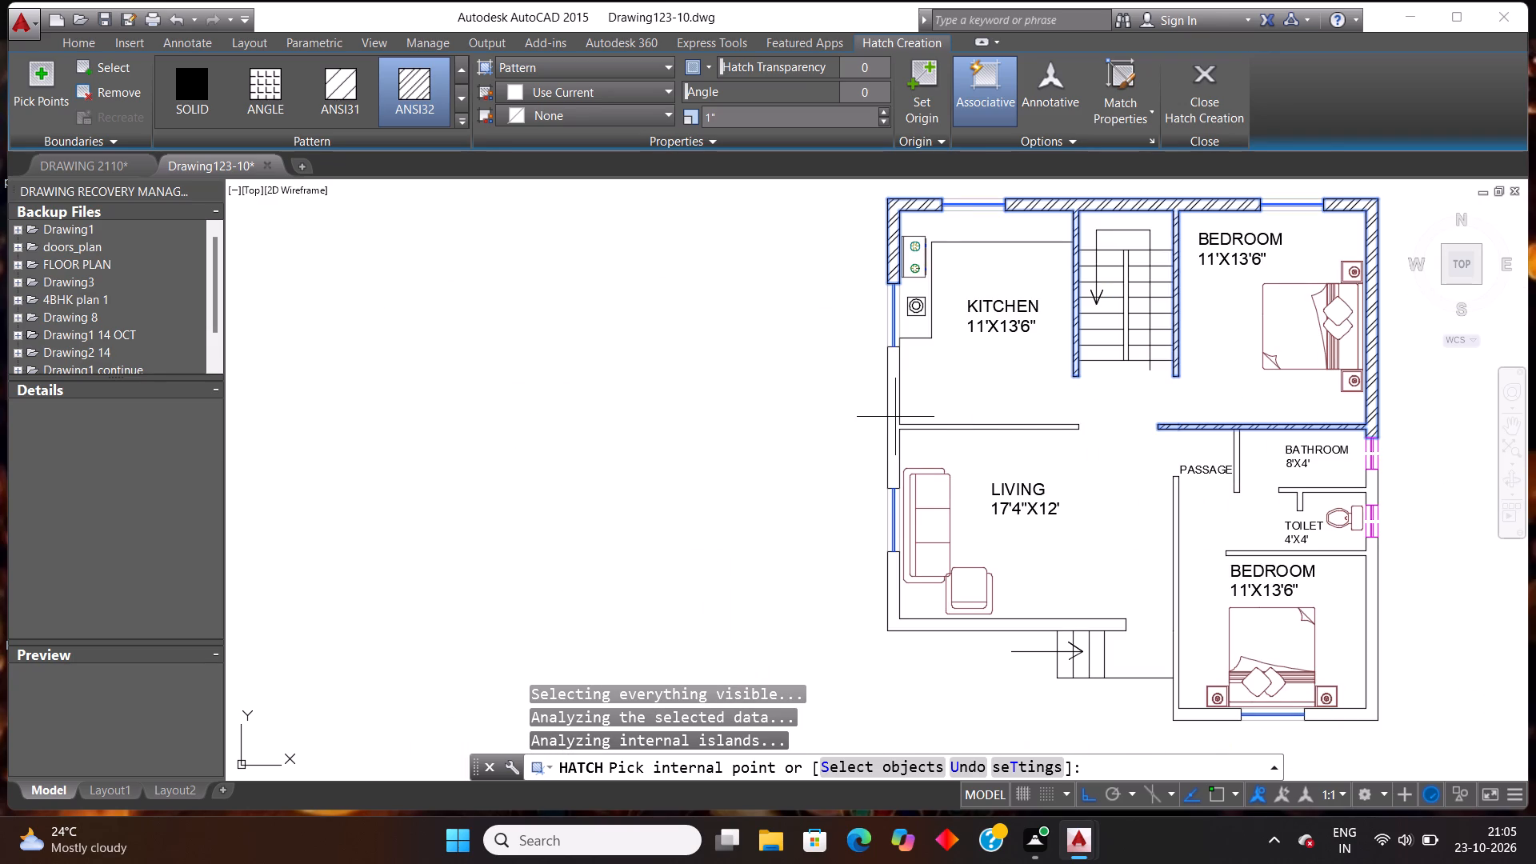
click(894, 417)
scroll(931, 376, down, 3)
scroll(906, 516, up, 3)
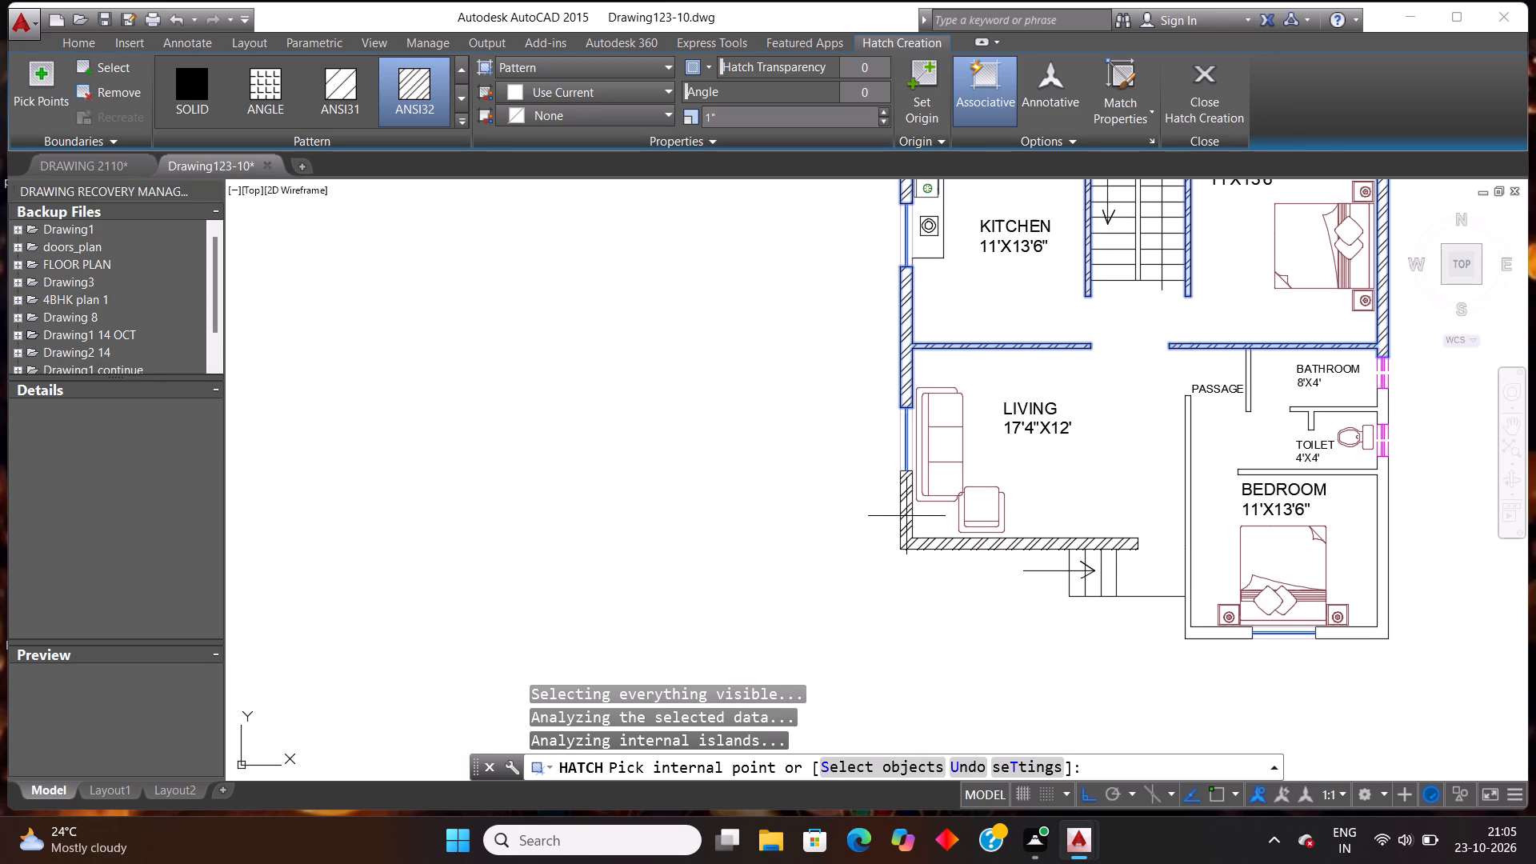
click(906, 516)
Extend the ANSI32 hatch to the lower bedroom's east-side walls and the bathroom, toilet and passage partitions.
scroll(1016, 402, down, 3)
scroll(1121, 432, up, 1)
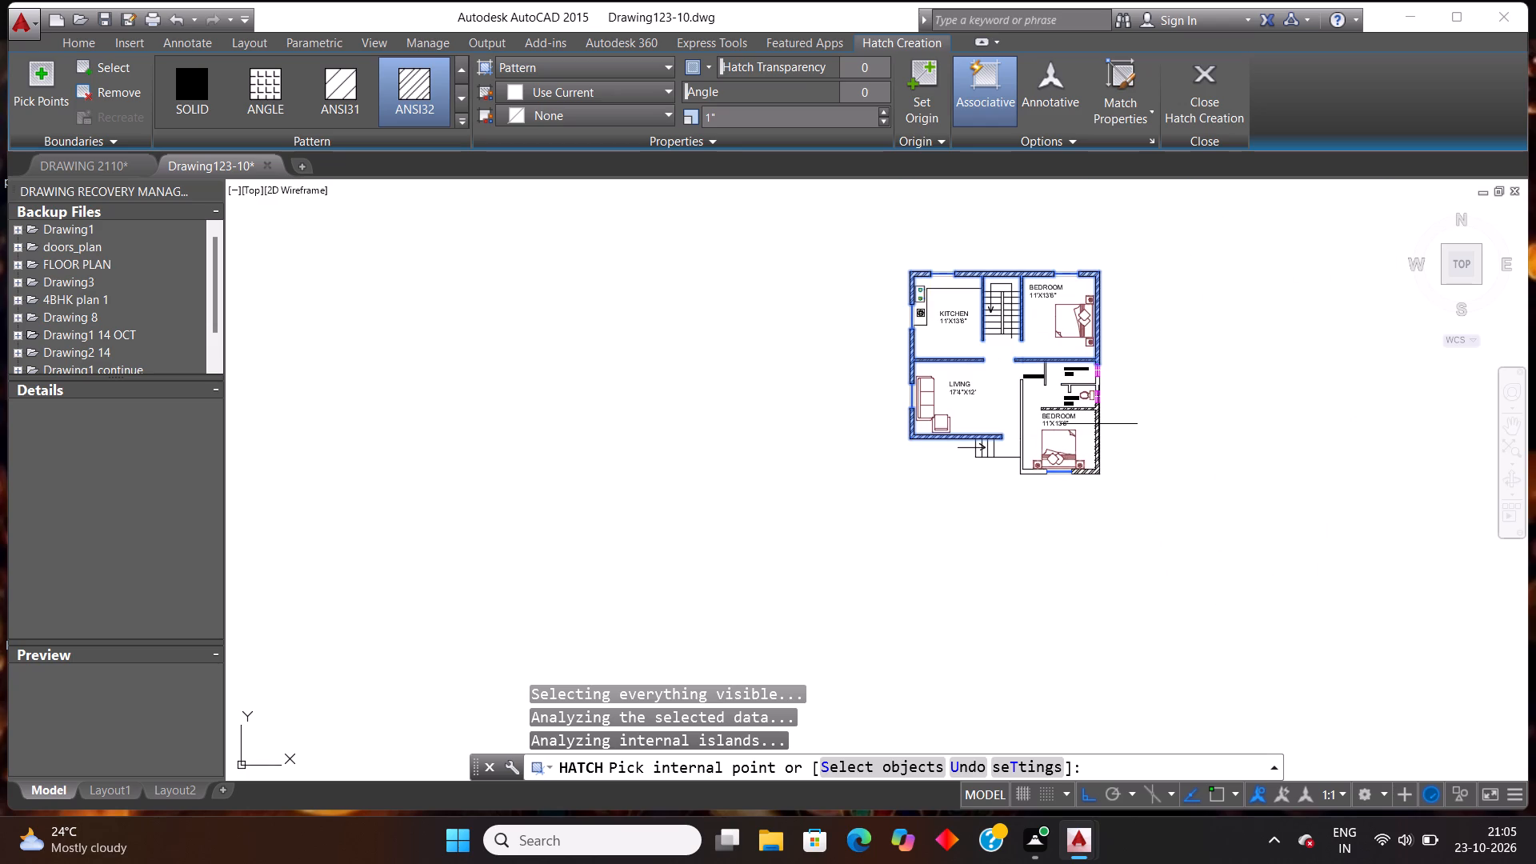
scroll(1098, 424, up, 4)
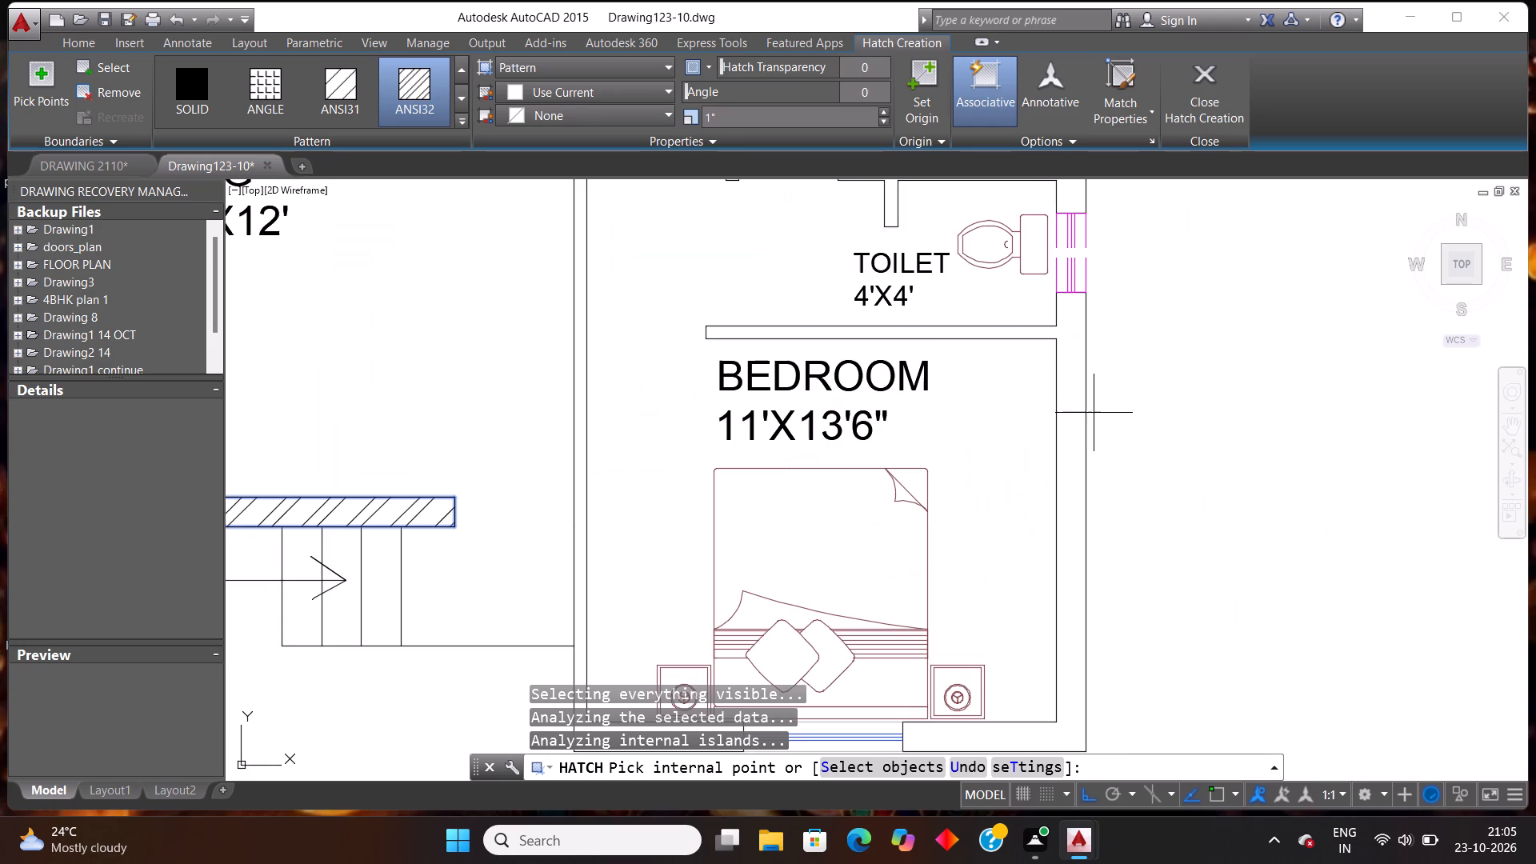
click(1073, 426)
scroll(1074, 419, down, 2)
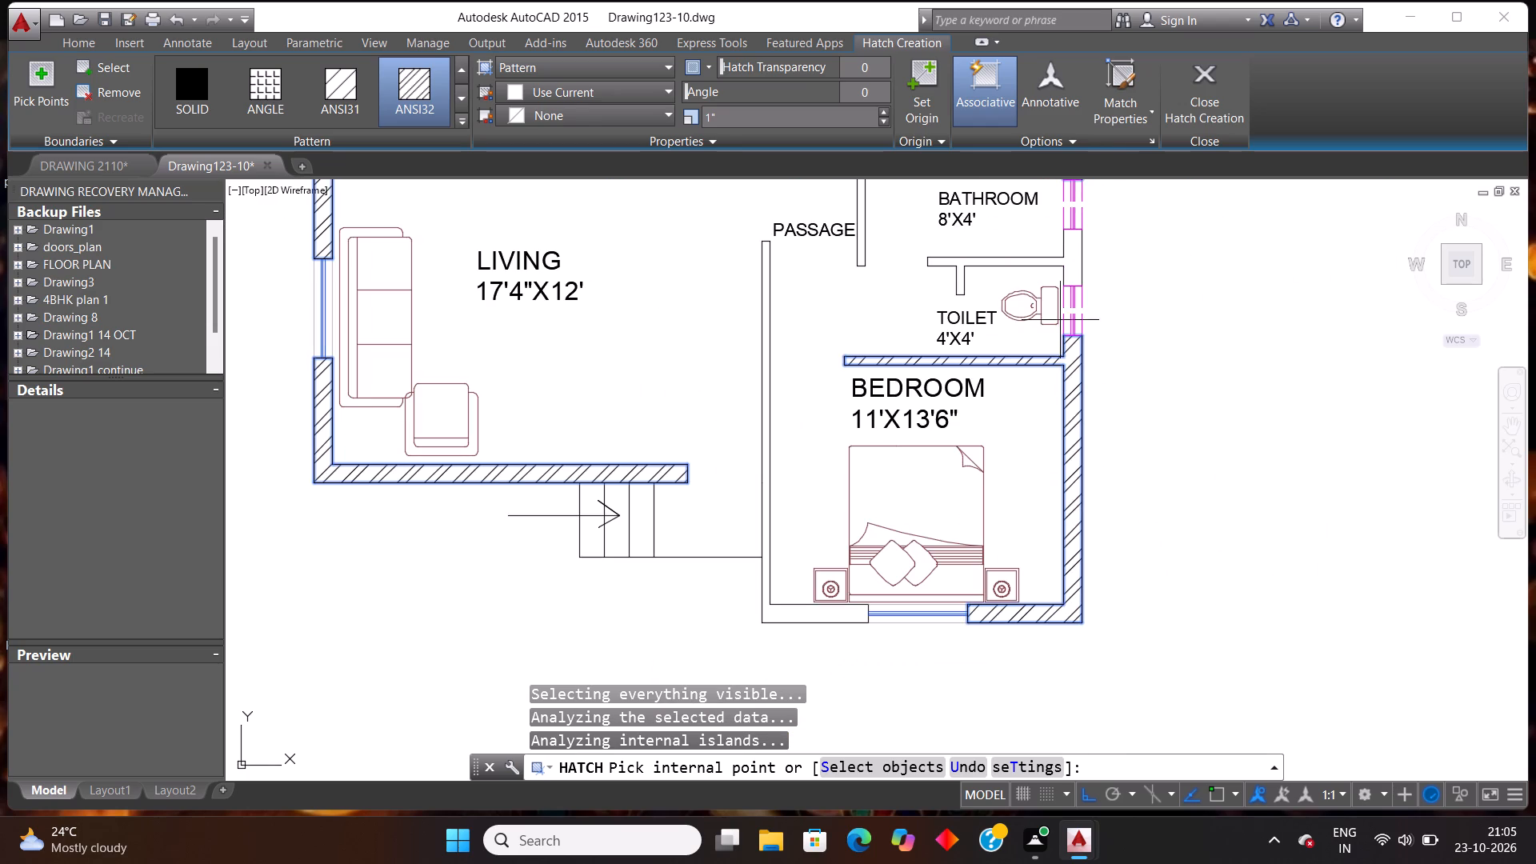
scroll(1074, 211, up, 2)
scroll(1068, 281, down, 3)
scroll(1069, 241, up, 2)
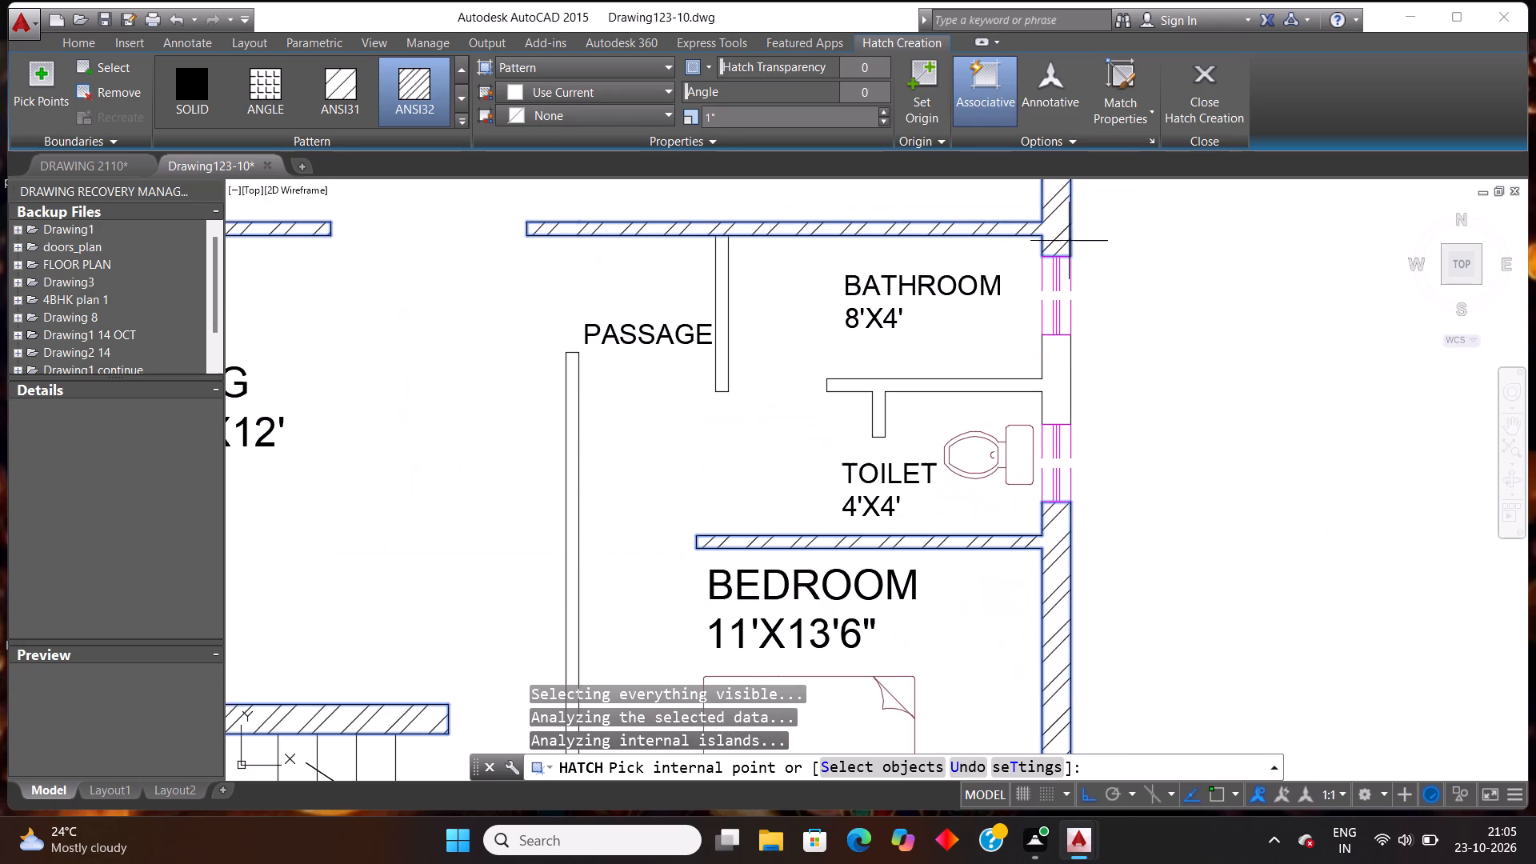
click(1066, 376)
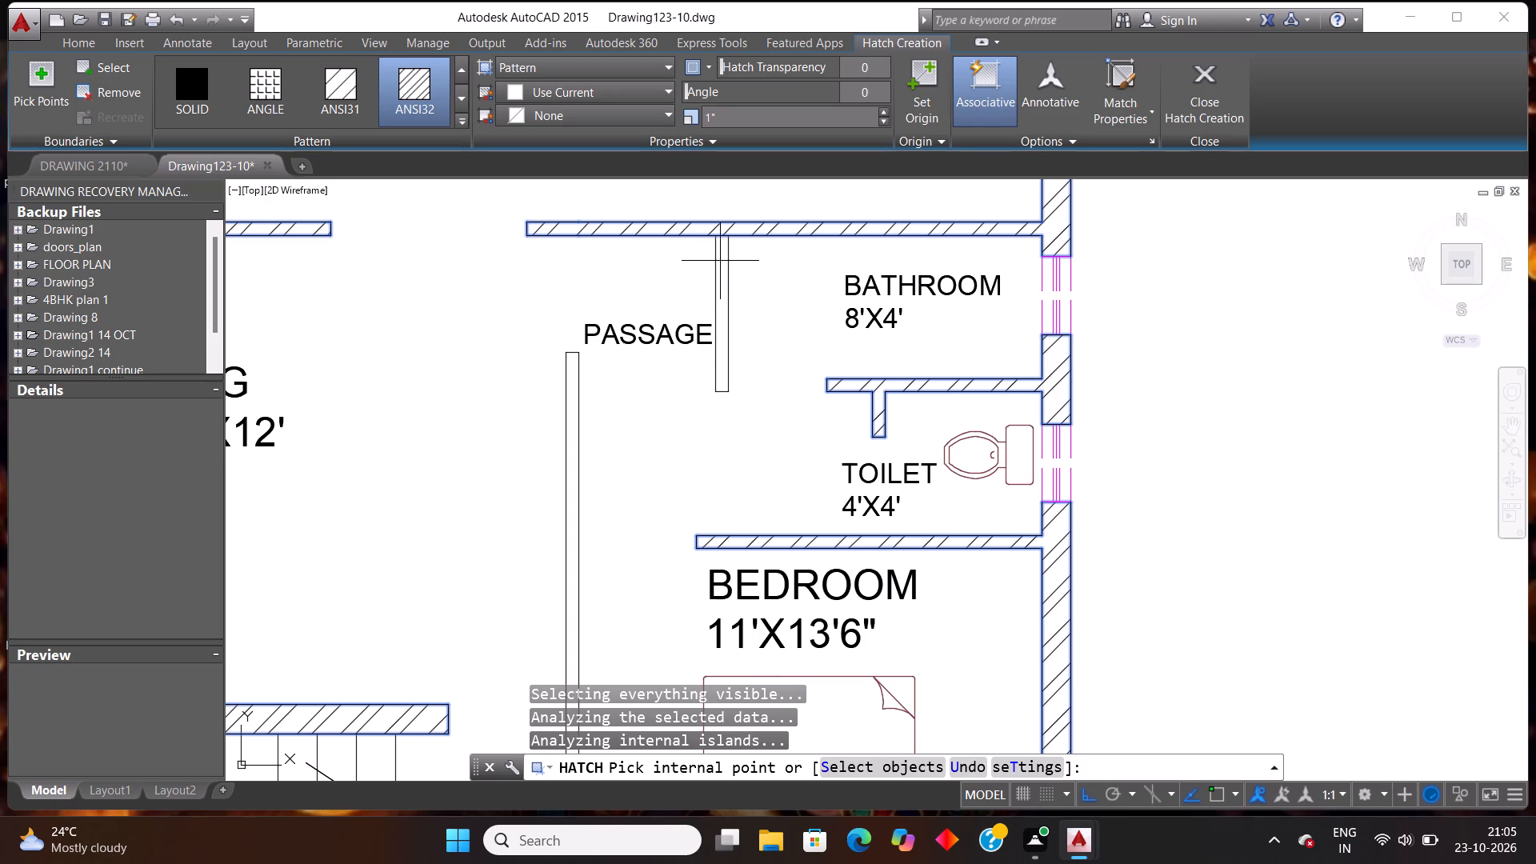
click(726, 256)
Hatch the lower bedroom's remaining L-shaped wall beside the entrance with ANSI32 and finish the wall hatching.
scroll(946, 224, down, 2)
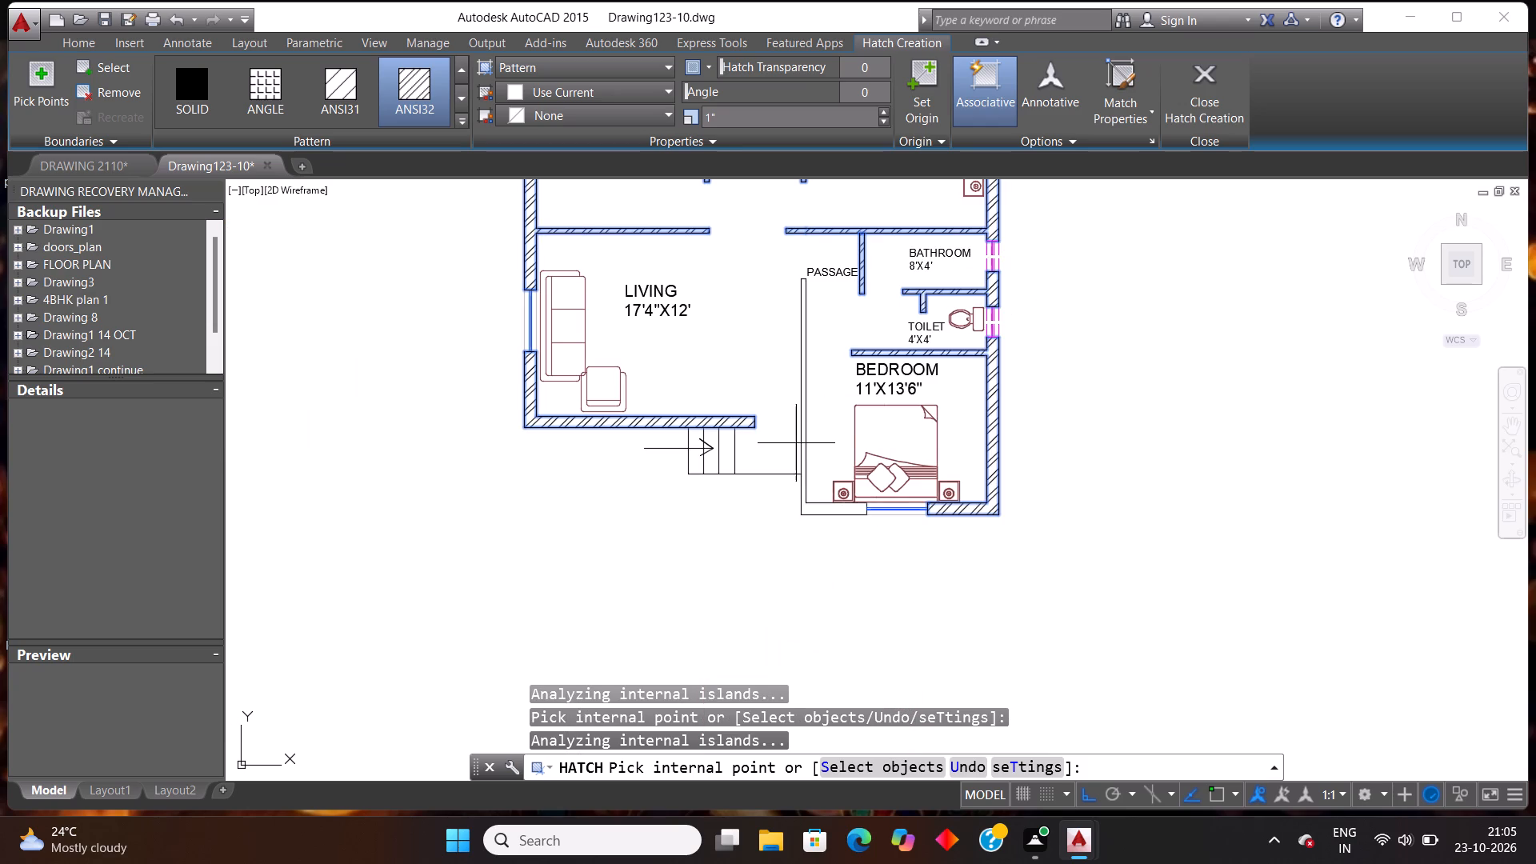
scroll(796, 443, up, 3)
click(806, 340)
scroll(926, 339, down, 3)
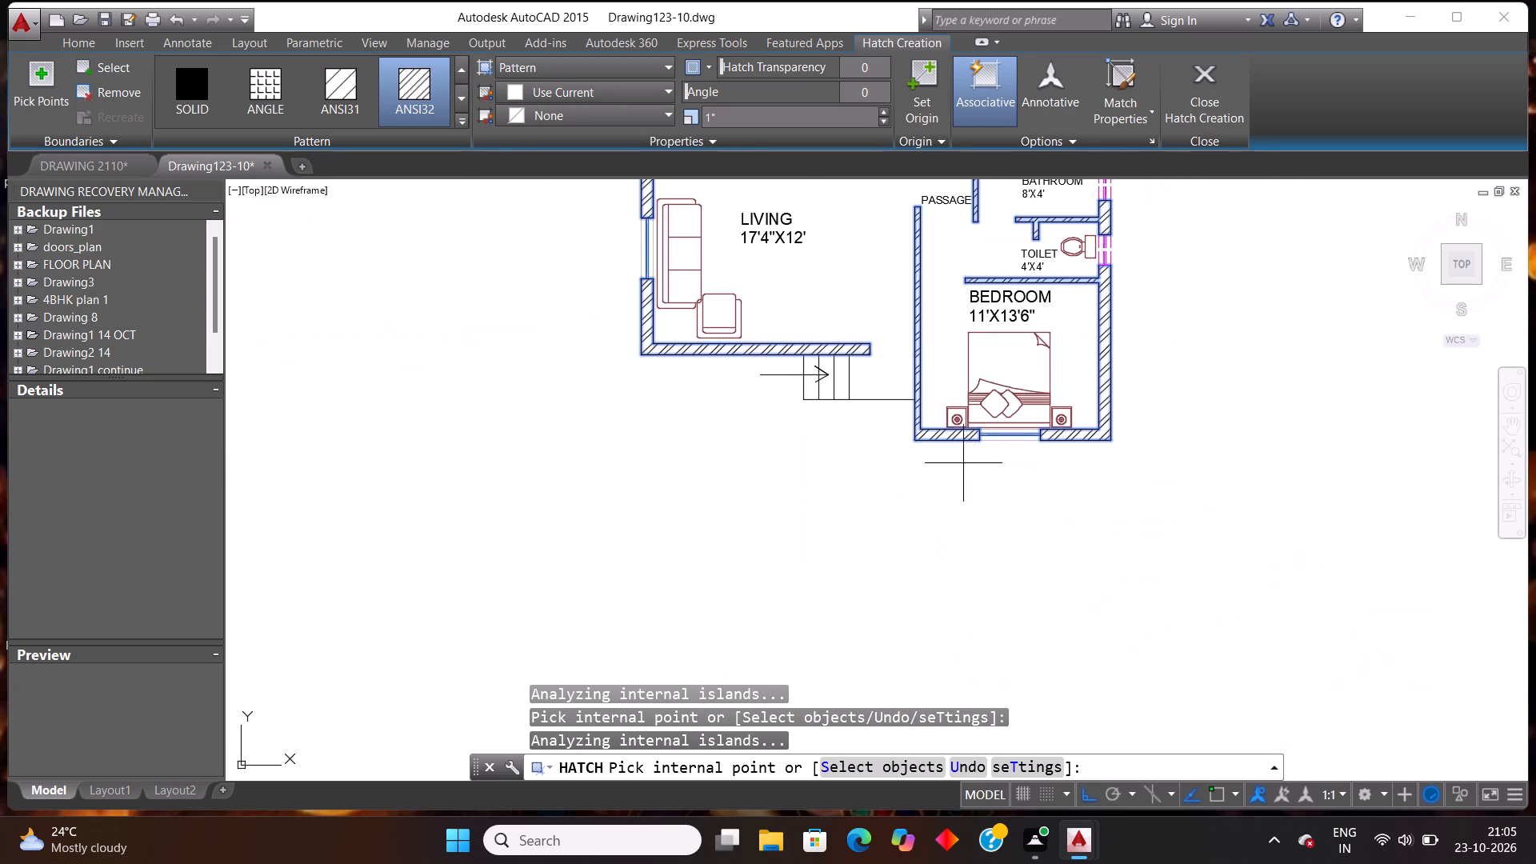
scroll(844, 467, down, 2)
scroll(867, 237, up, 2)
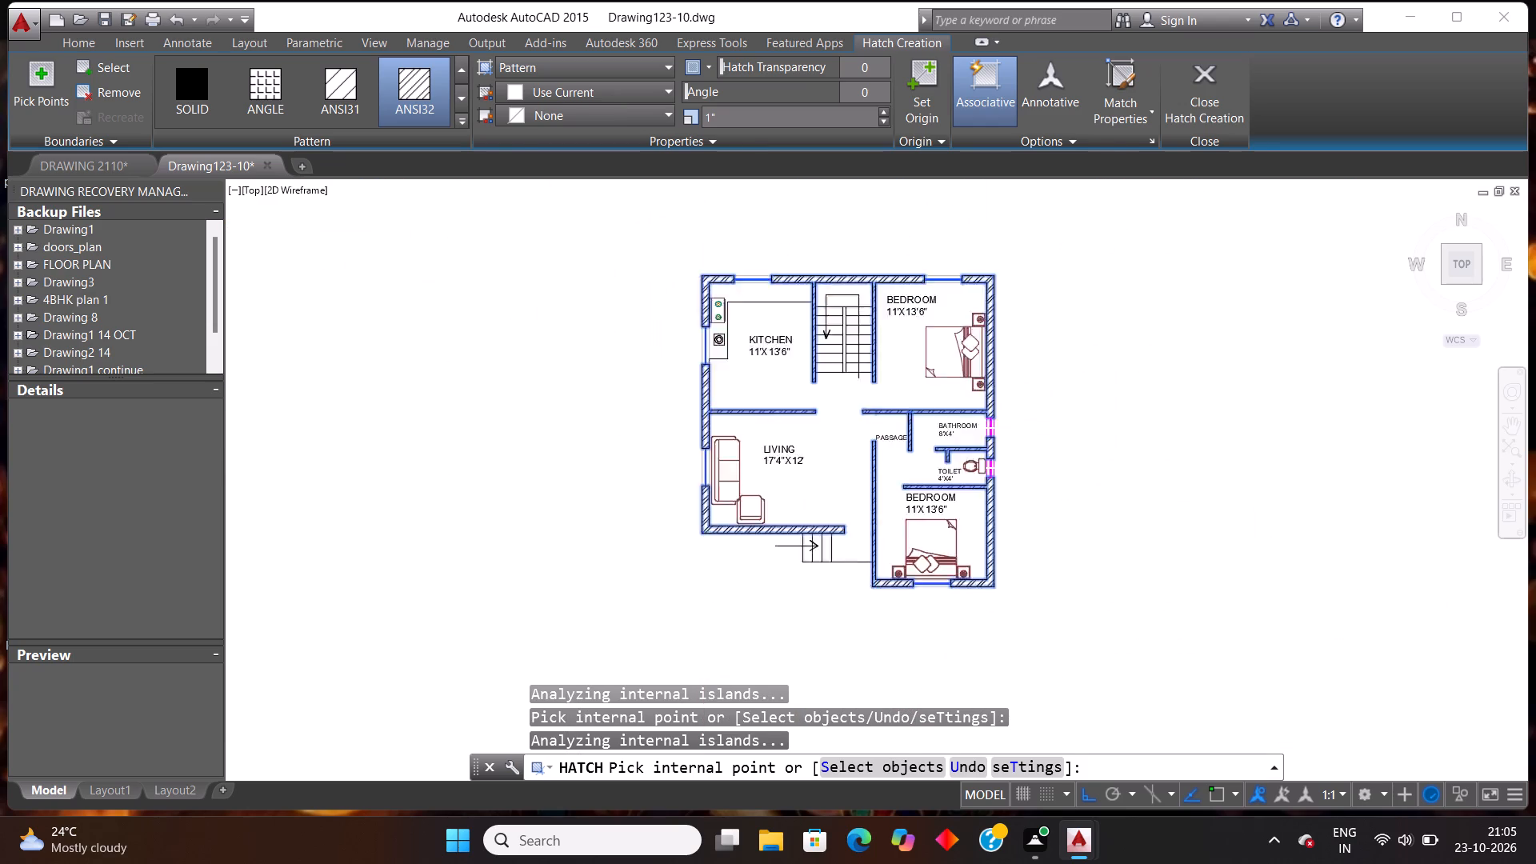
key(Escape)
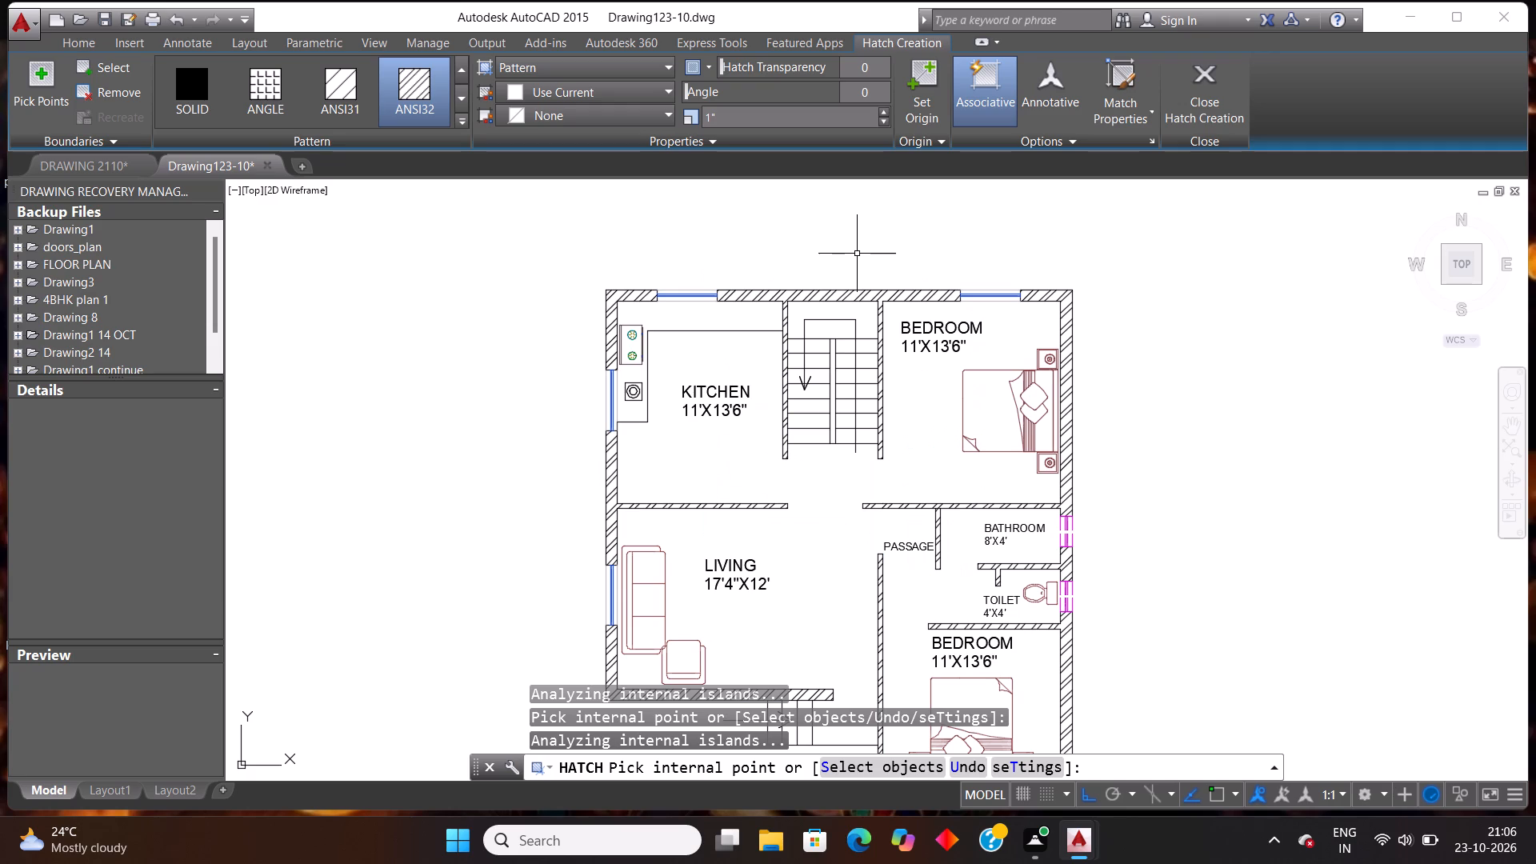
Examine the wall hatching across the plan and the entrance steps below the living room.
scroll(959, 290, down, 2)
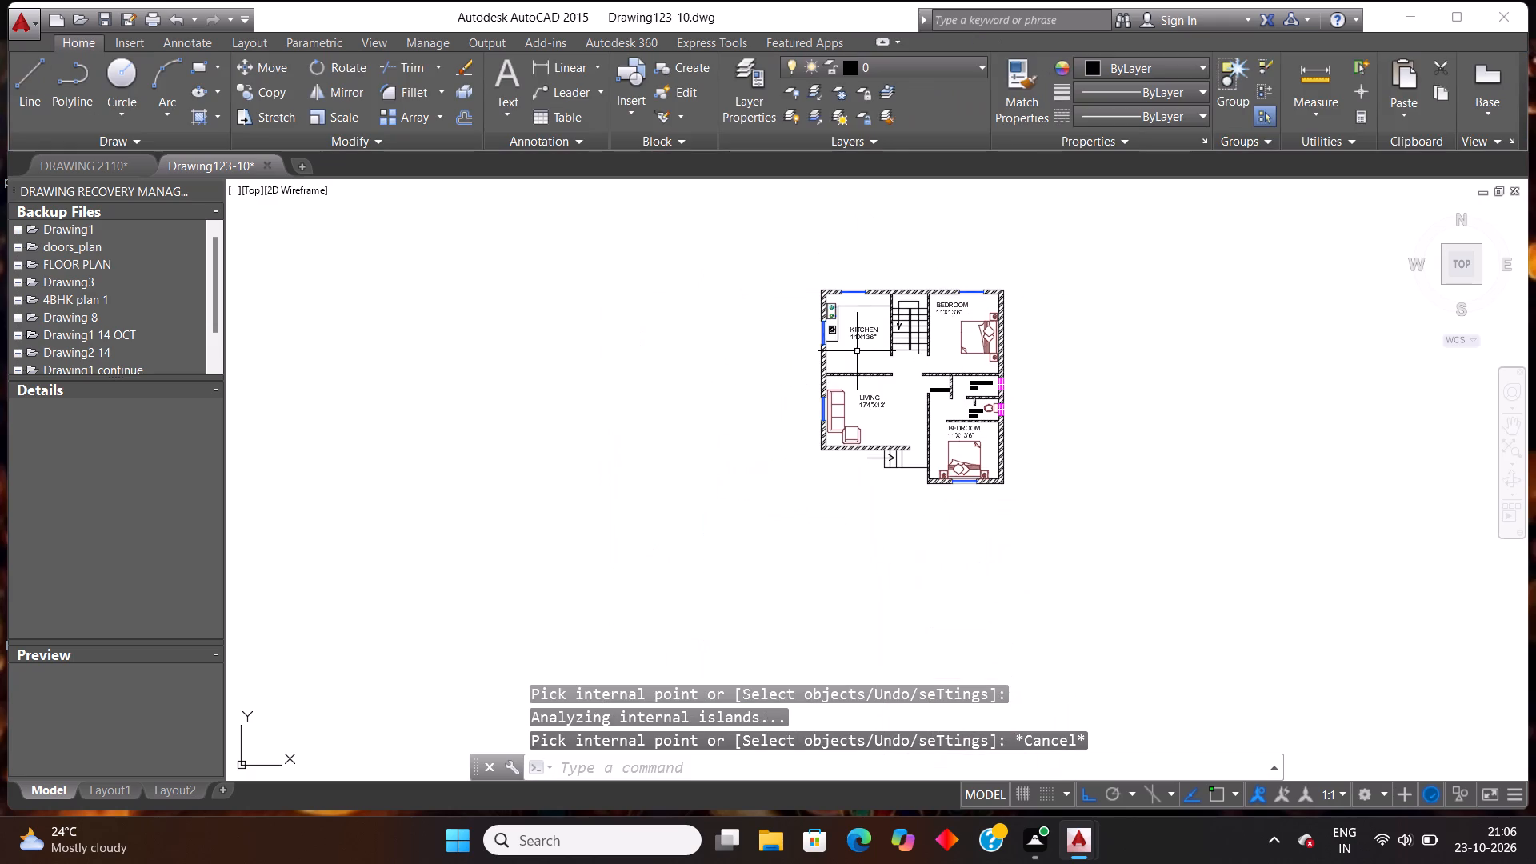
scroll(857, 351, up, 1)
scroll(902, 531, up, 4)
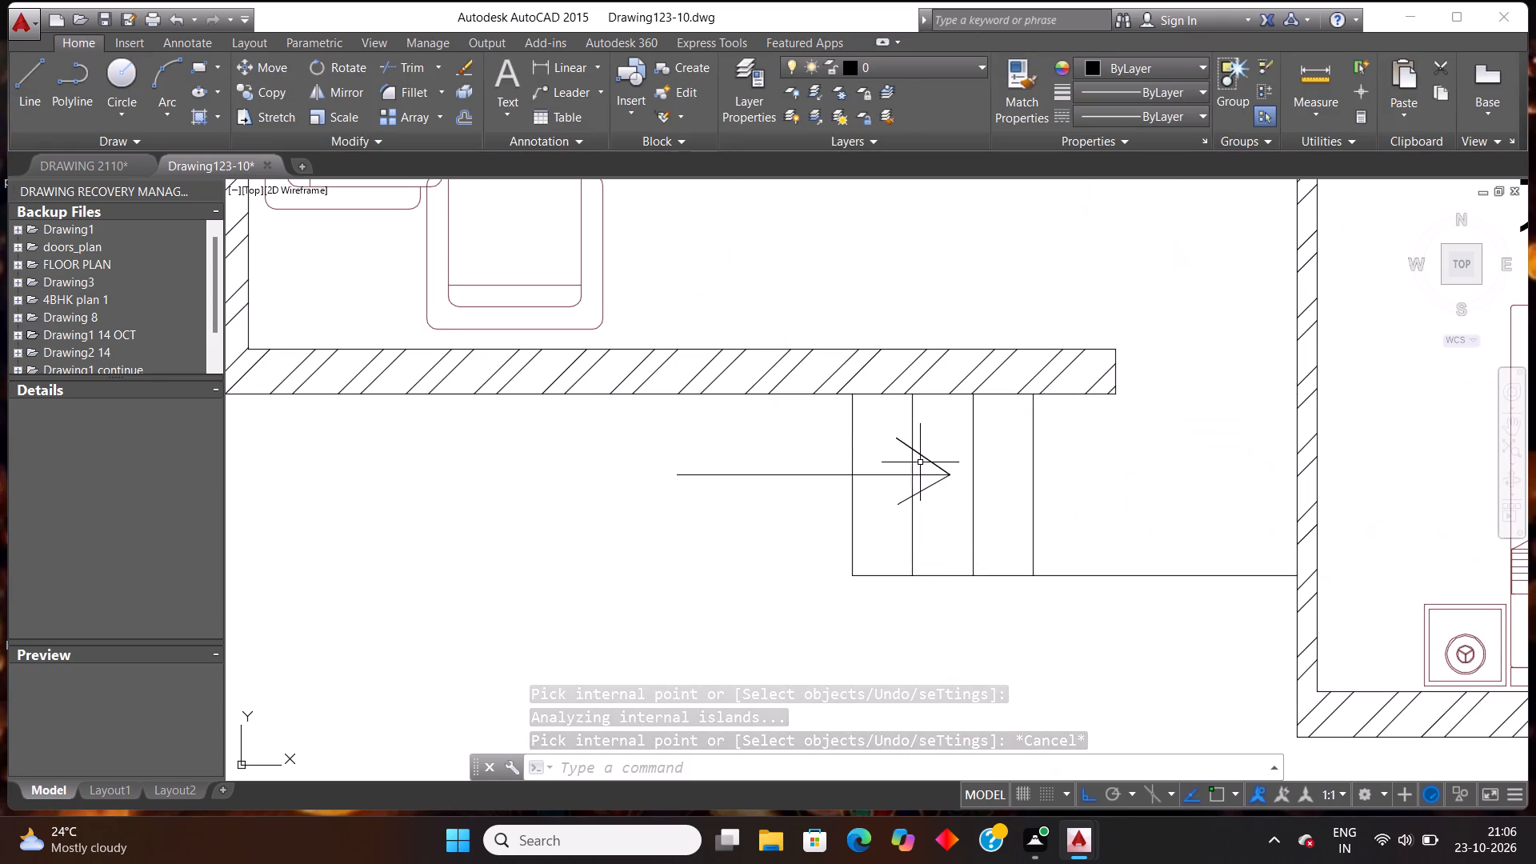
scroll(858, 422, up, 2)
scroll(838, 352, up, 4)
scroll(844, 353, down, 6)
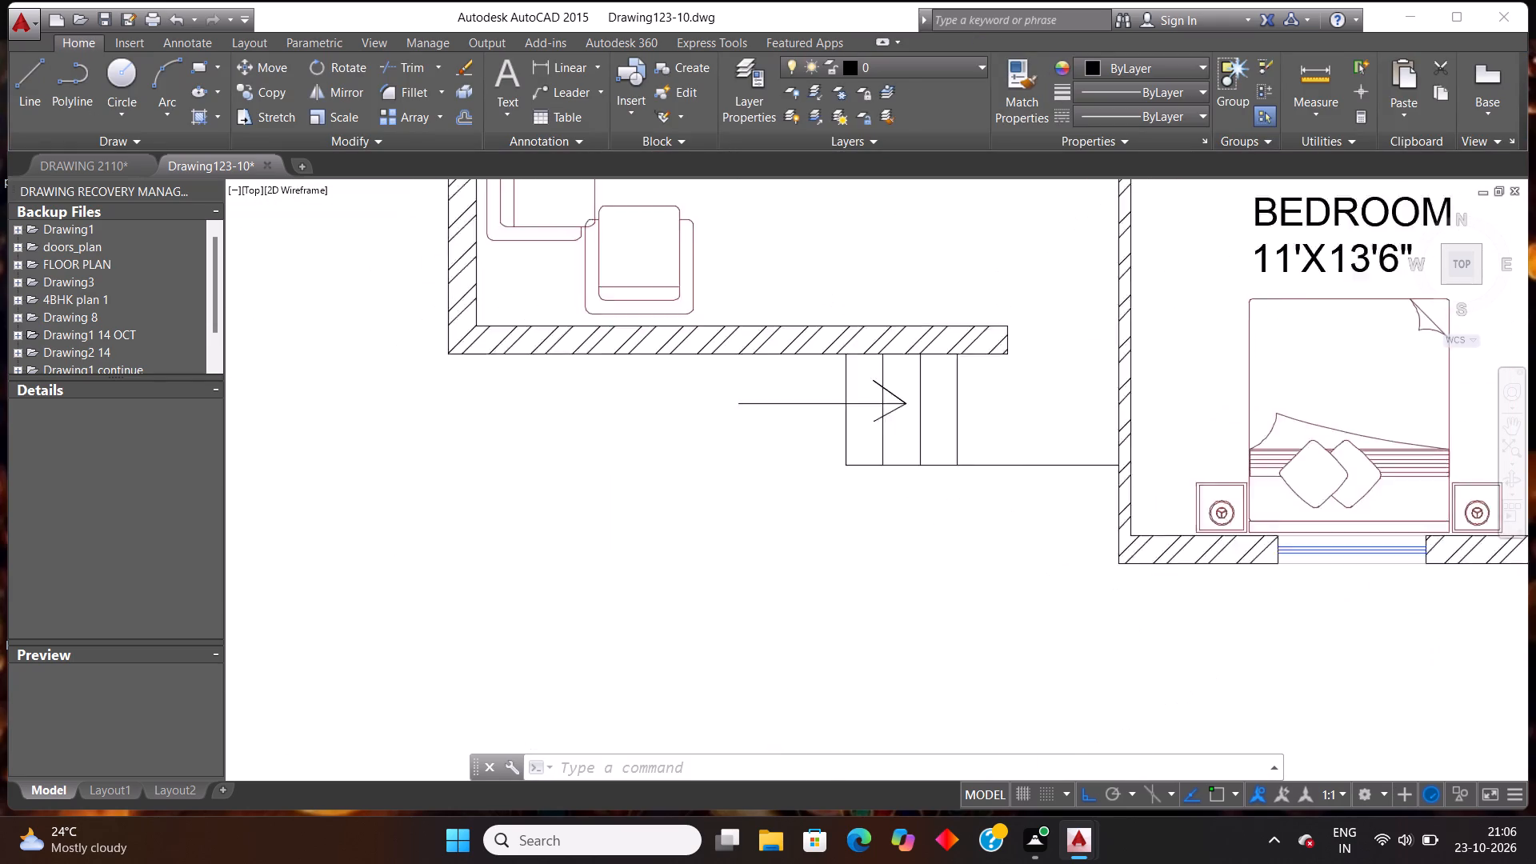
scroll(858, 358, down, 4)
scroll(987, 391, down, 3)
scroll(986, 338, up, 3)
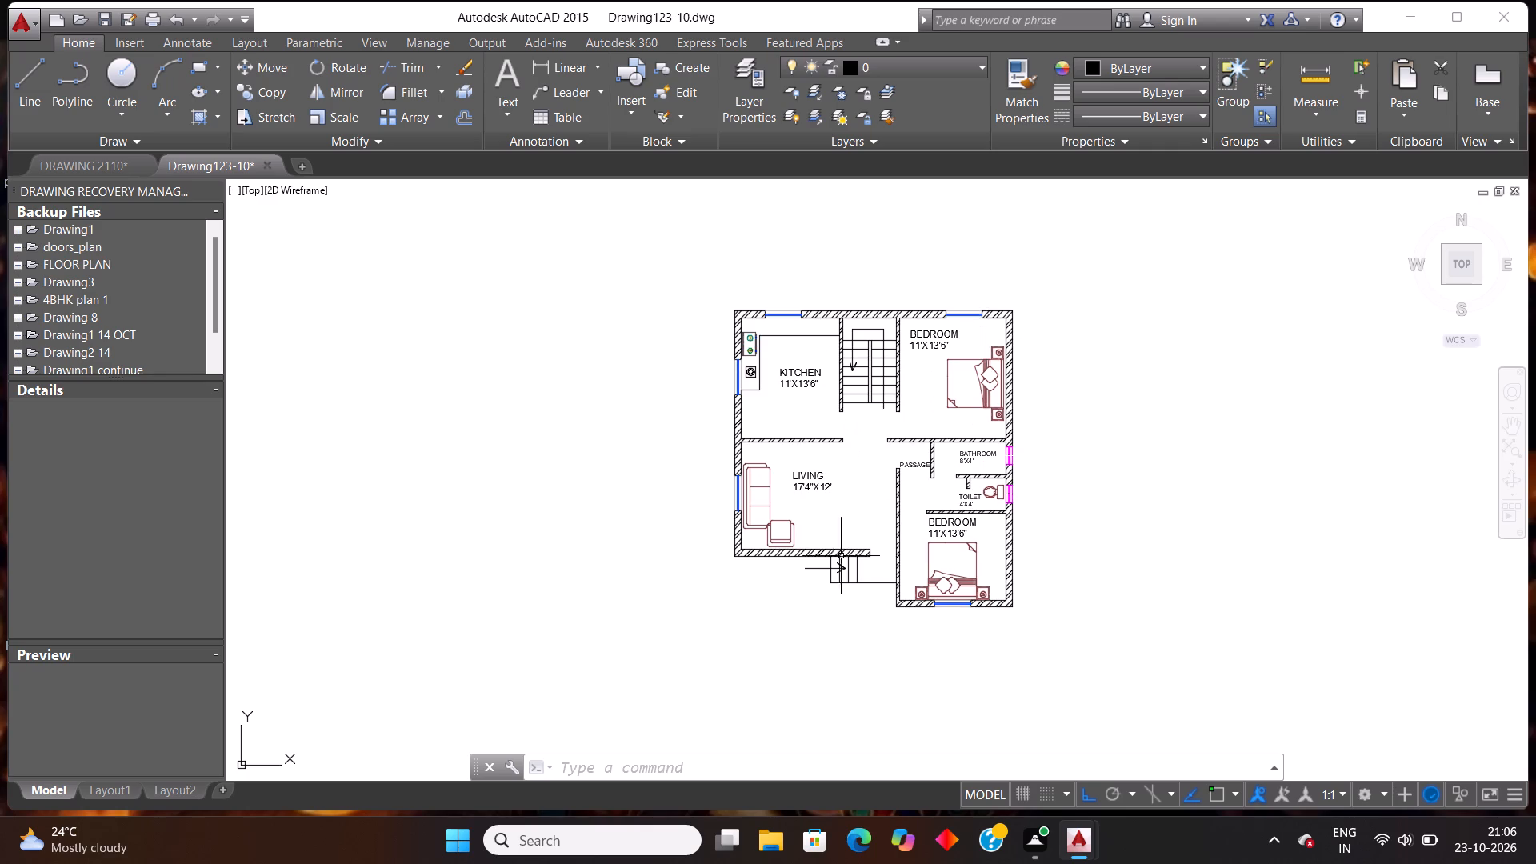
scroll(833, 585, up, 2)
scroll(914, 569, down, 2)
scroll(959, 554, up, 2)
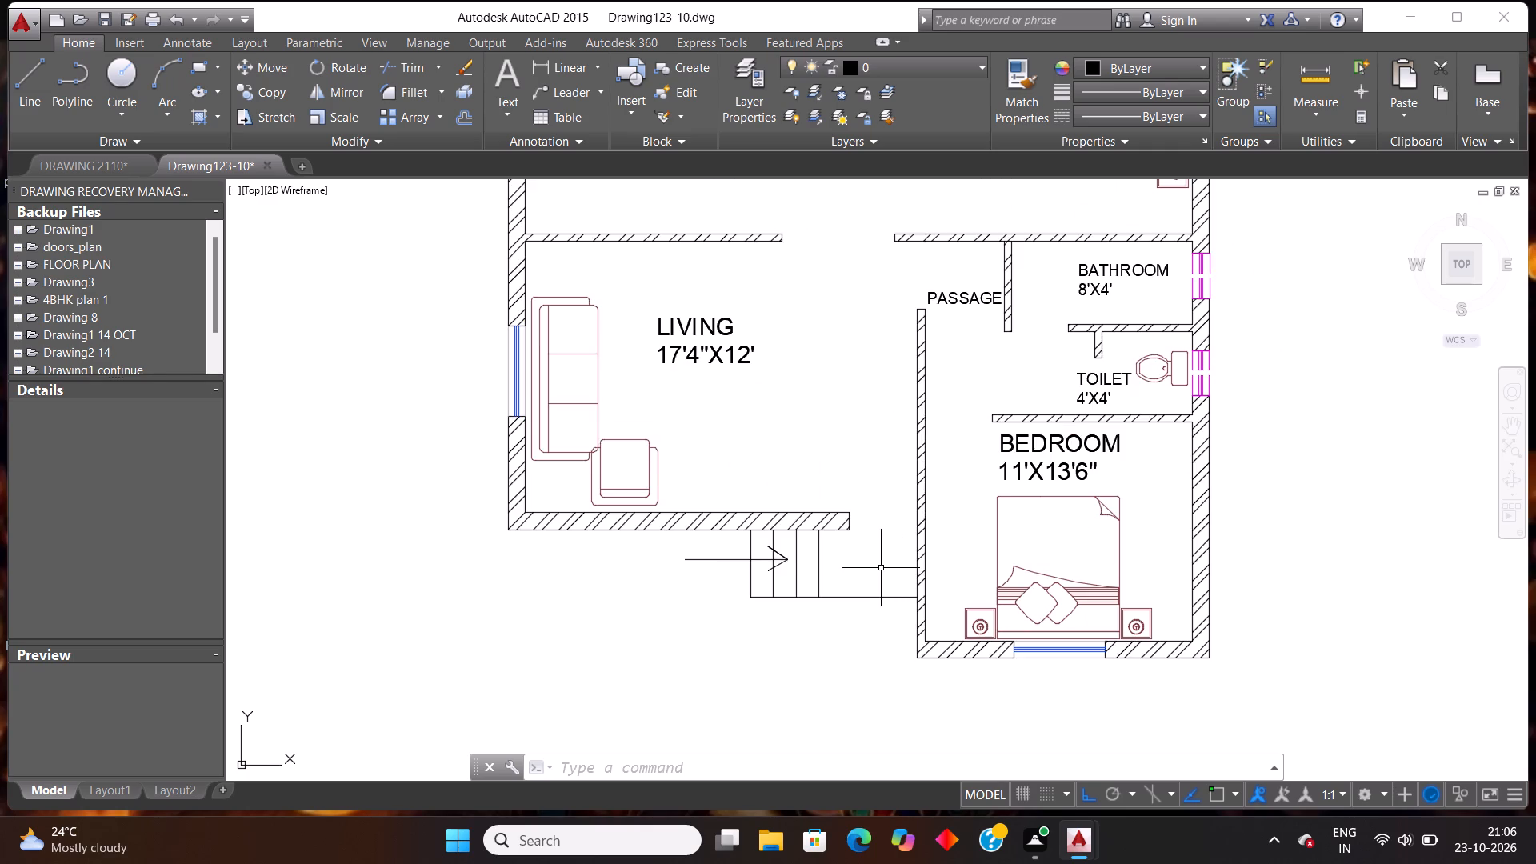
scroll(878, 568, down, 1)
scroll(852, 591, up, 2)
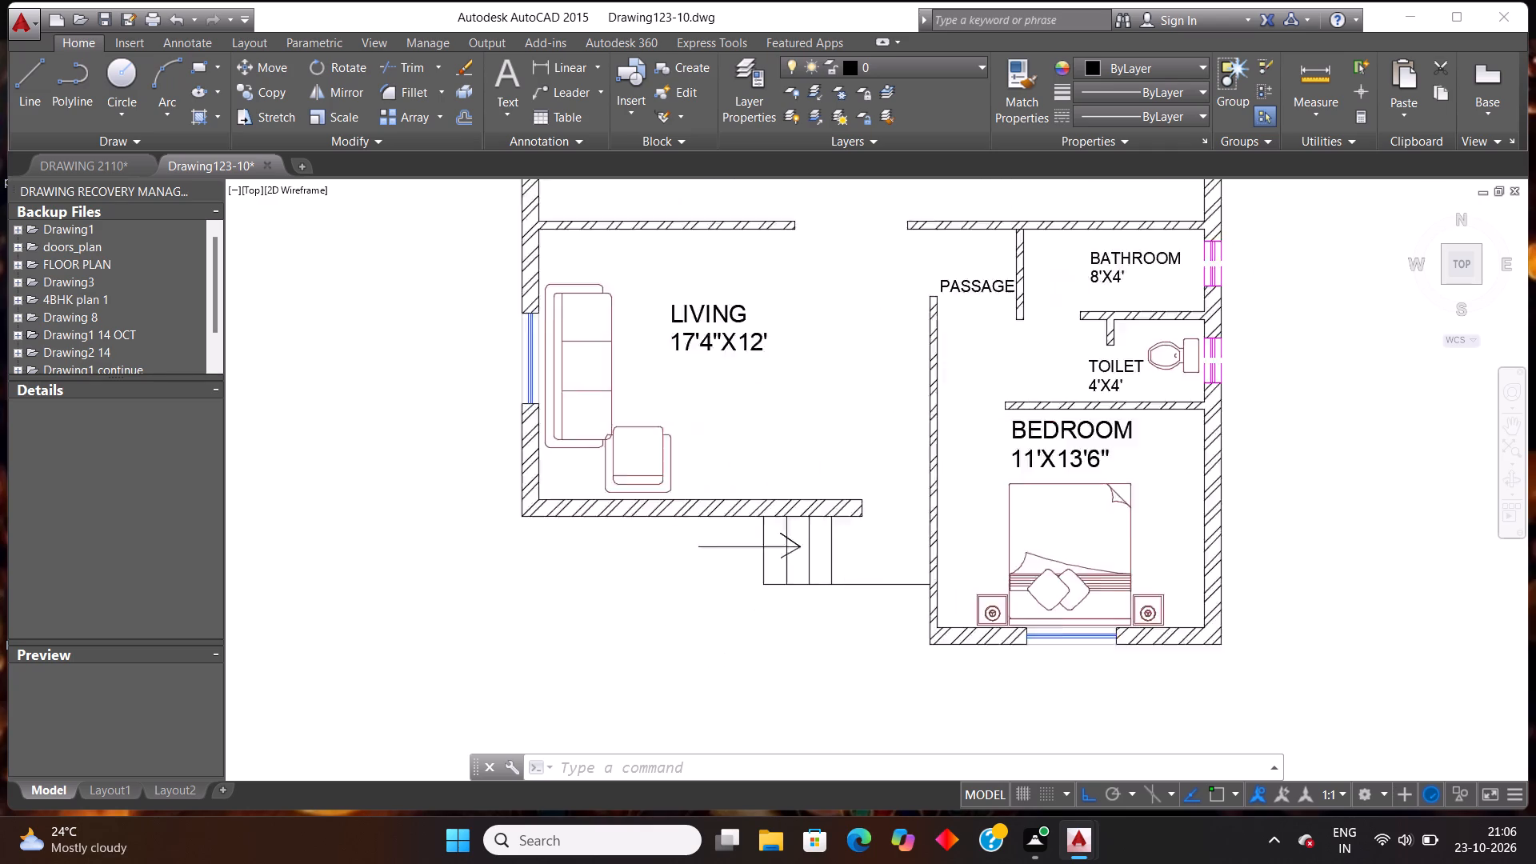
scroll(813, 580, down, 1)
scroll(778, 606, up, 2)
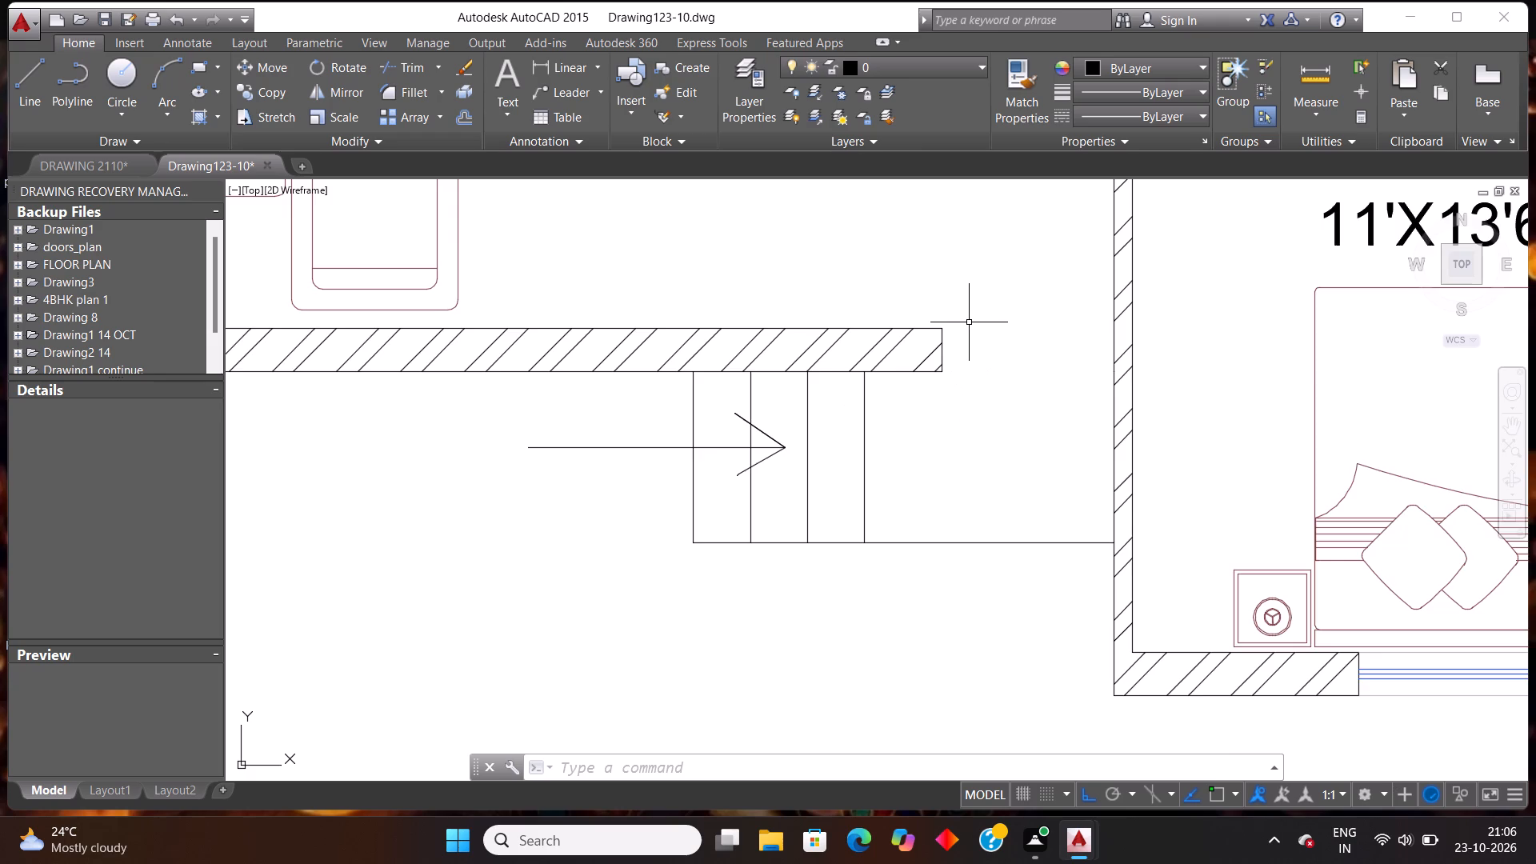
scroll(969, 322, up, 1)
scroll(969, 322, down, 3)
scroll(883, 496, down, 3)
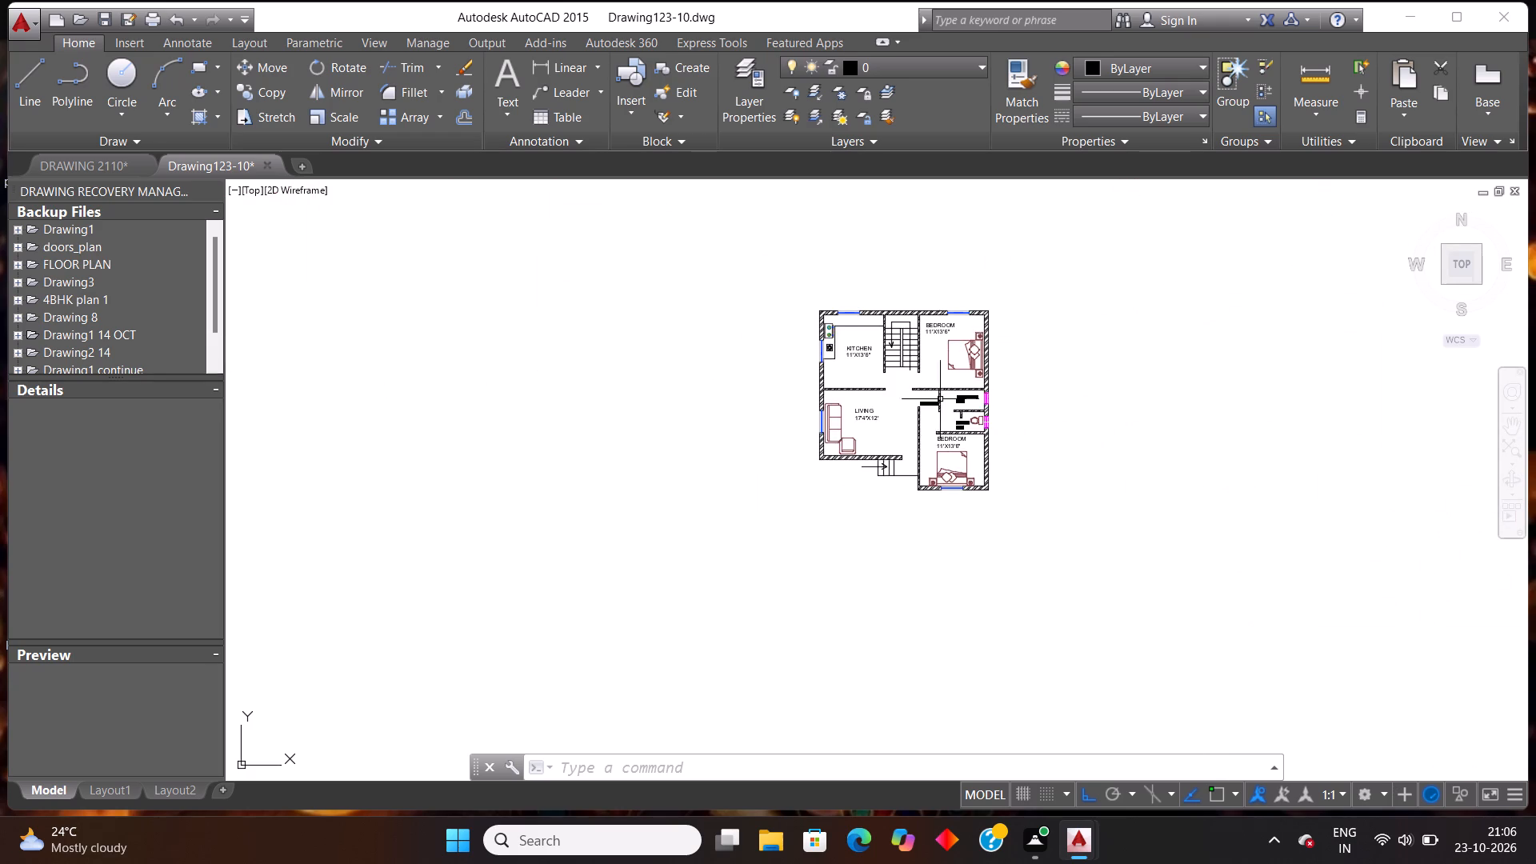
scroll(912, 401, up, 3)
scroll(840, 614, down, 1)
scroll(839, 614, up, 1)
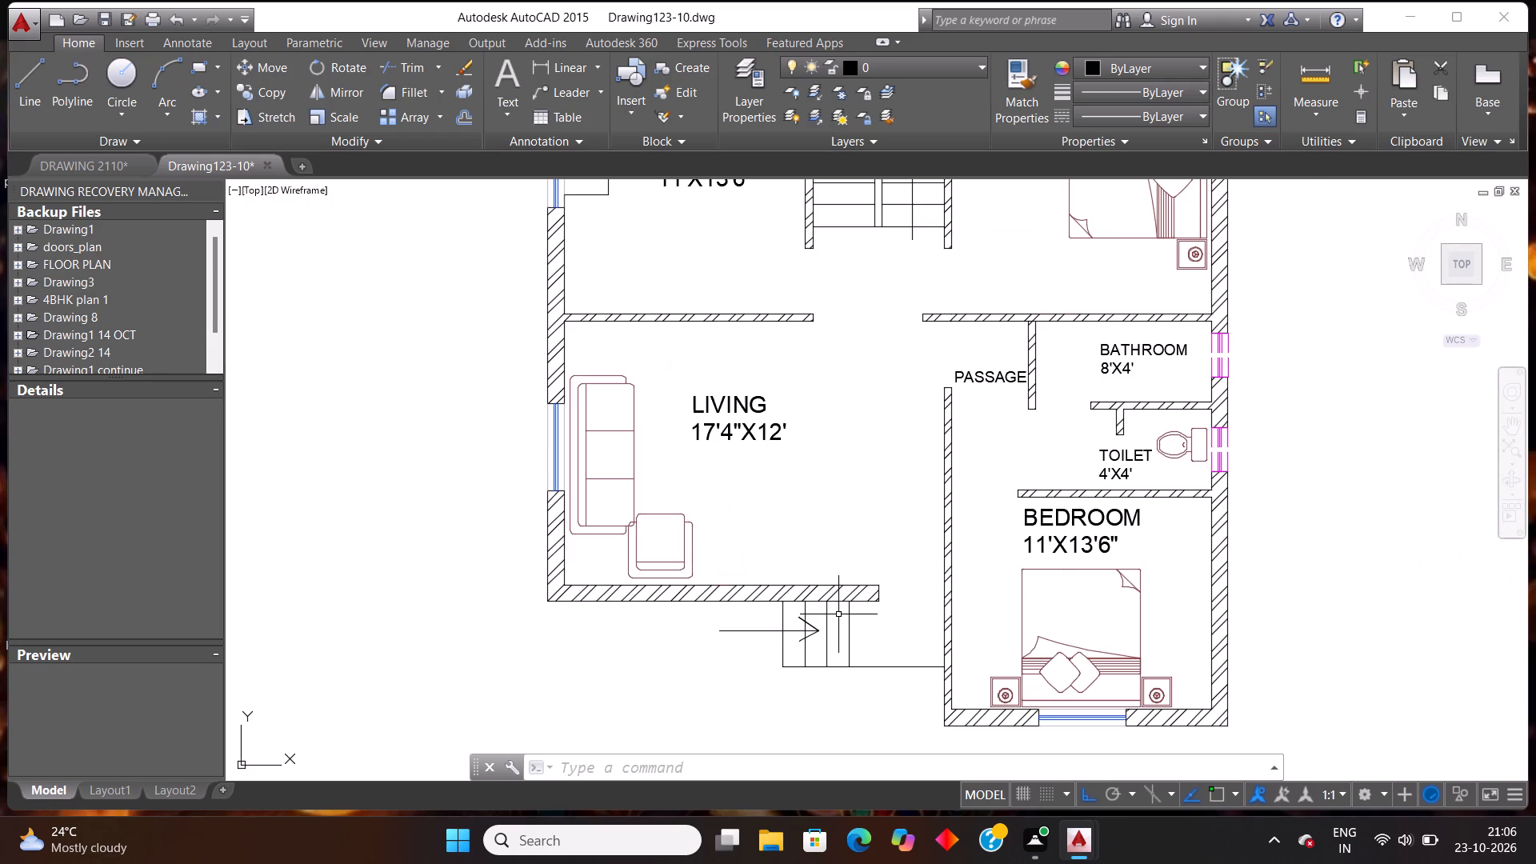
scroll(854, 663, up, 3)
scroll(988, 425, down, 2)
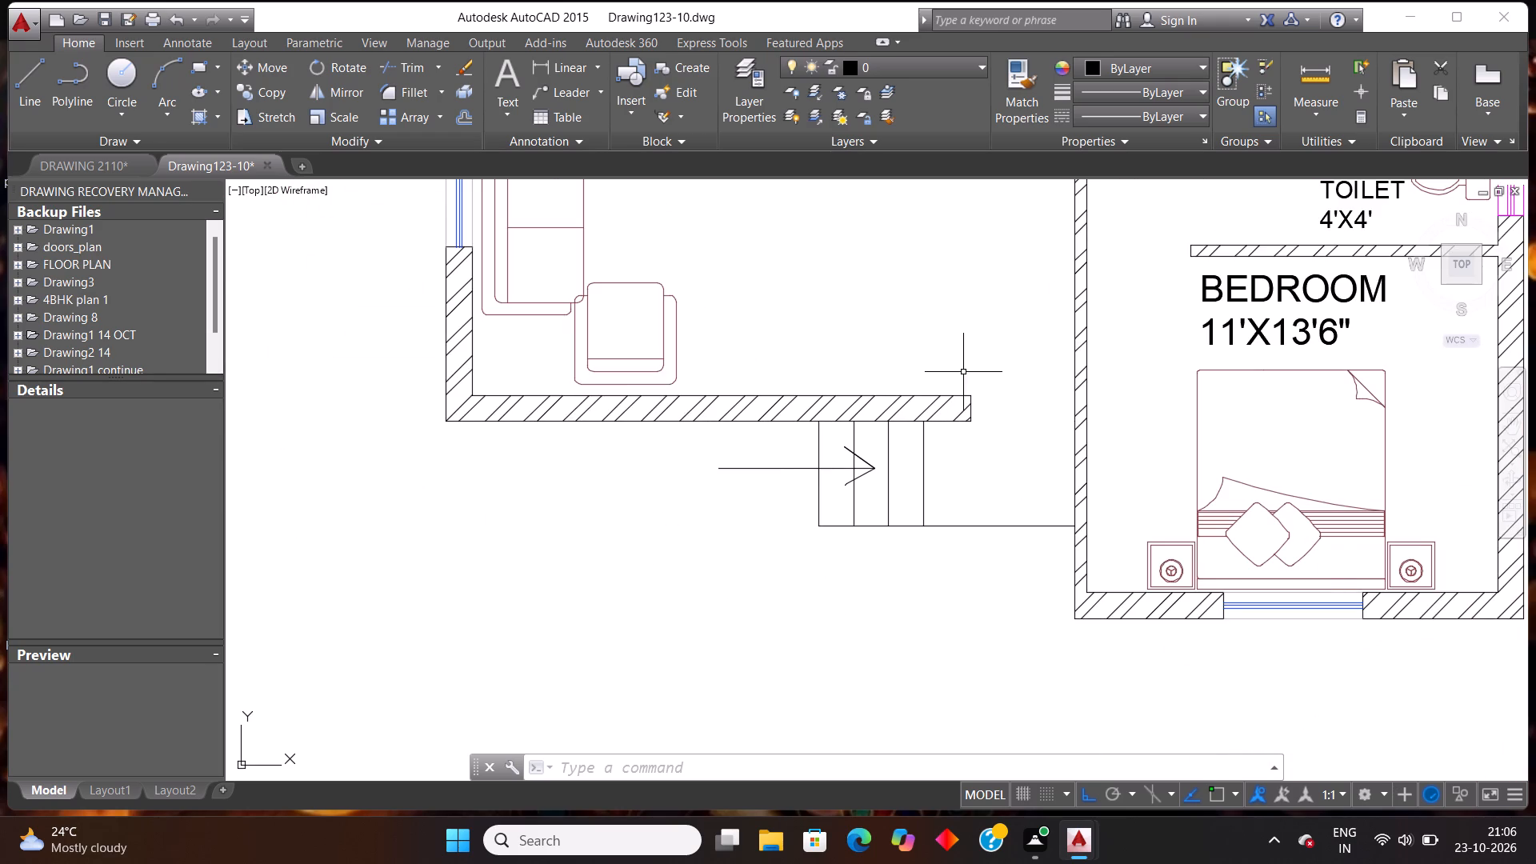
scroll(963, 372, up, 1)
key(Escape)
key(Escape)
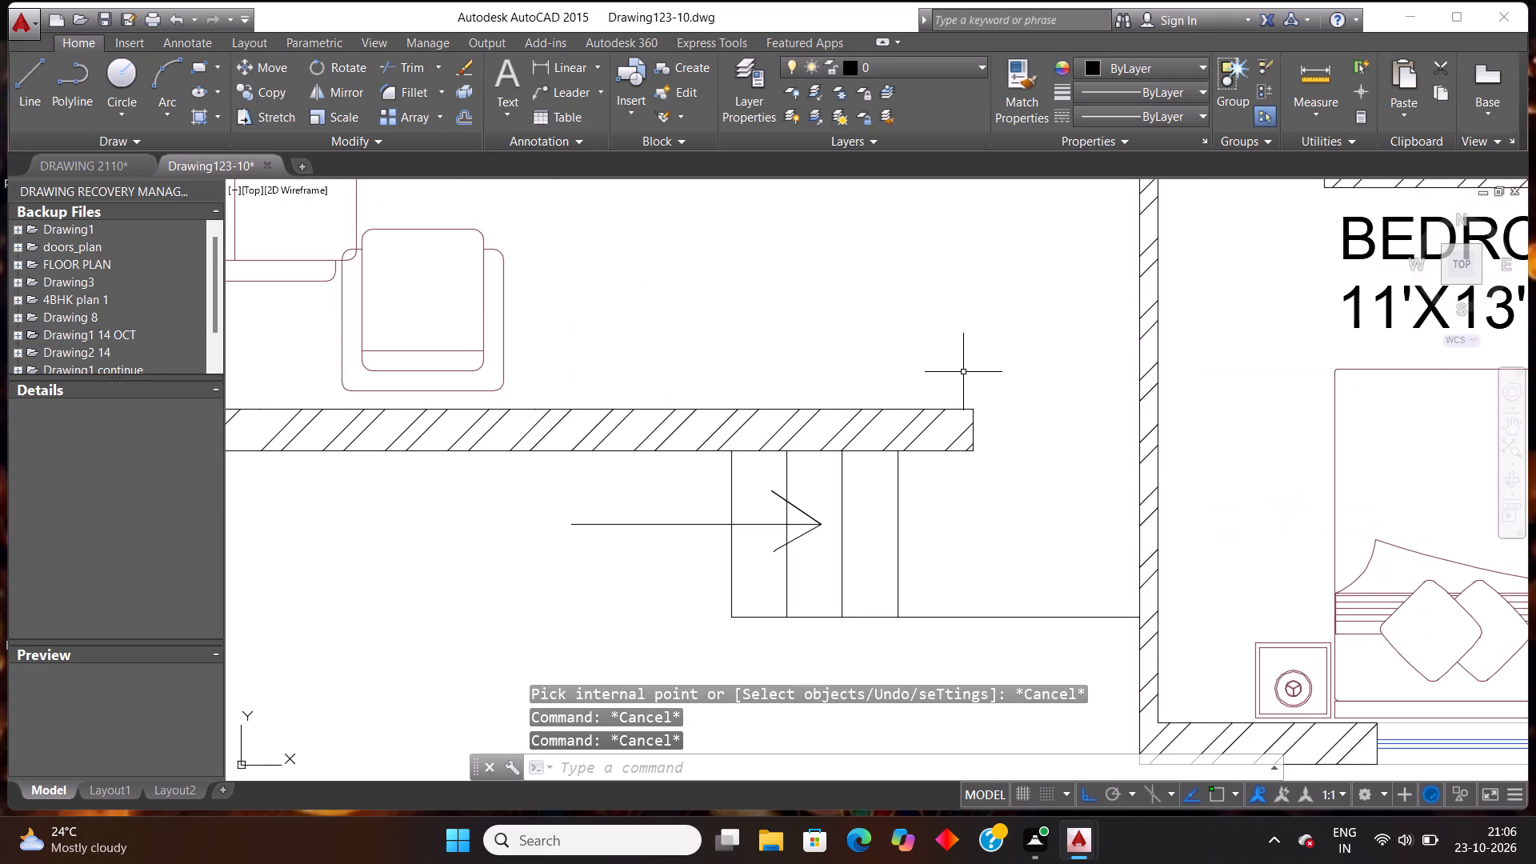
Fill the three entrance steps below the living room with a SOLID hatch, leaving the arrowhead area unfilled.
key(h)
key(Return)
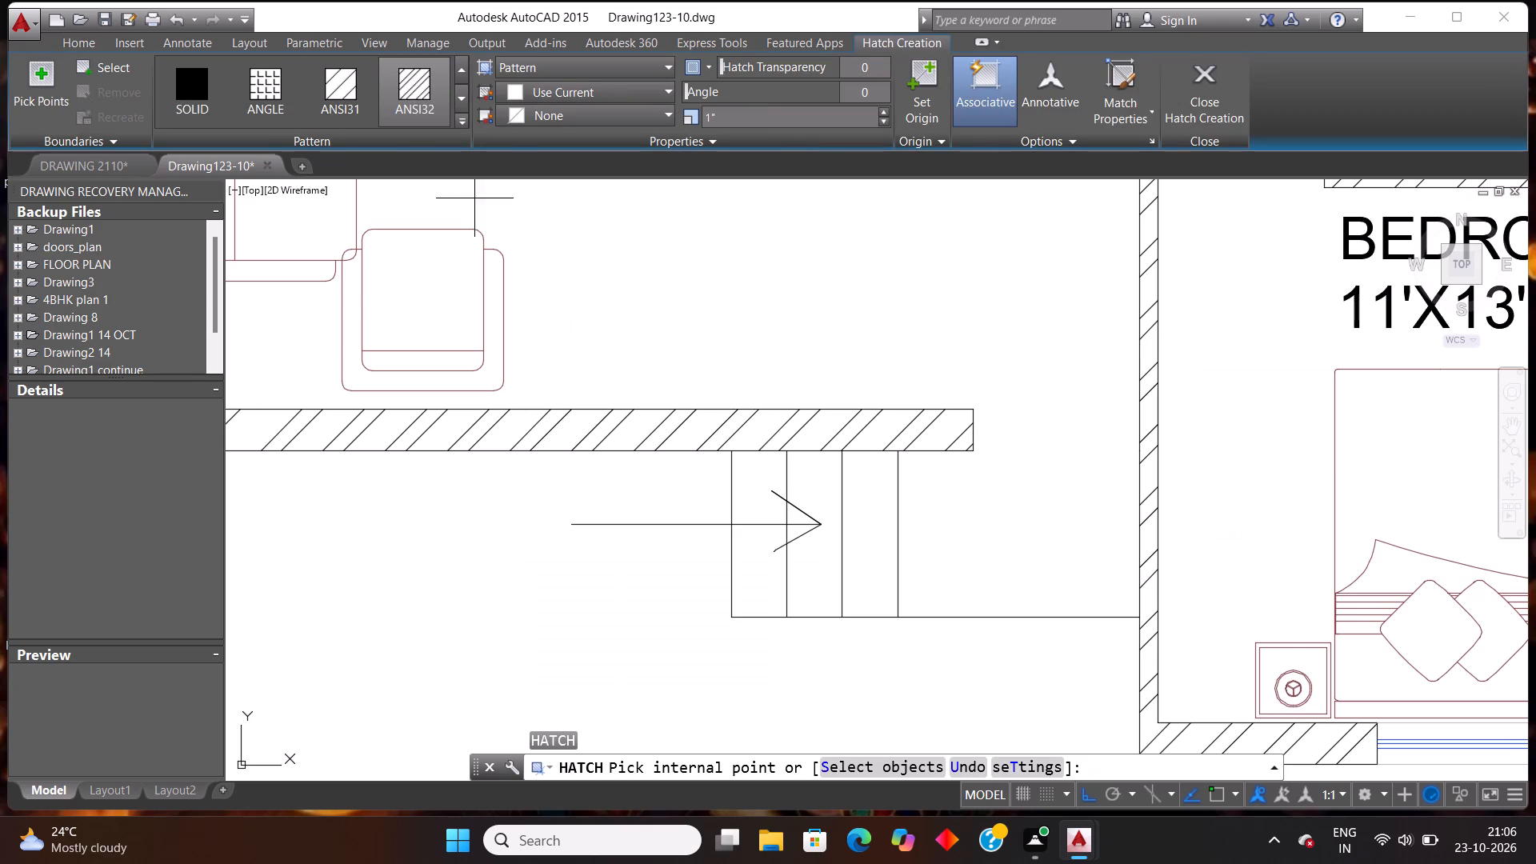
click(194, 93)
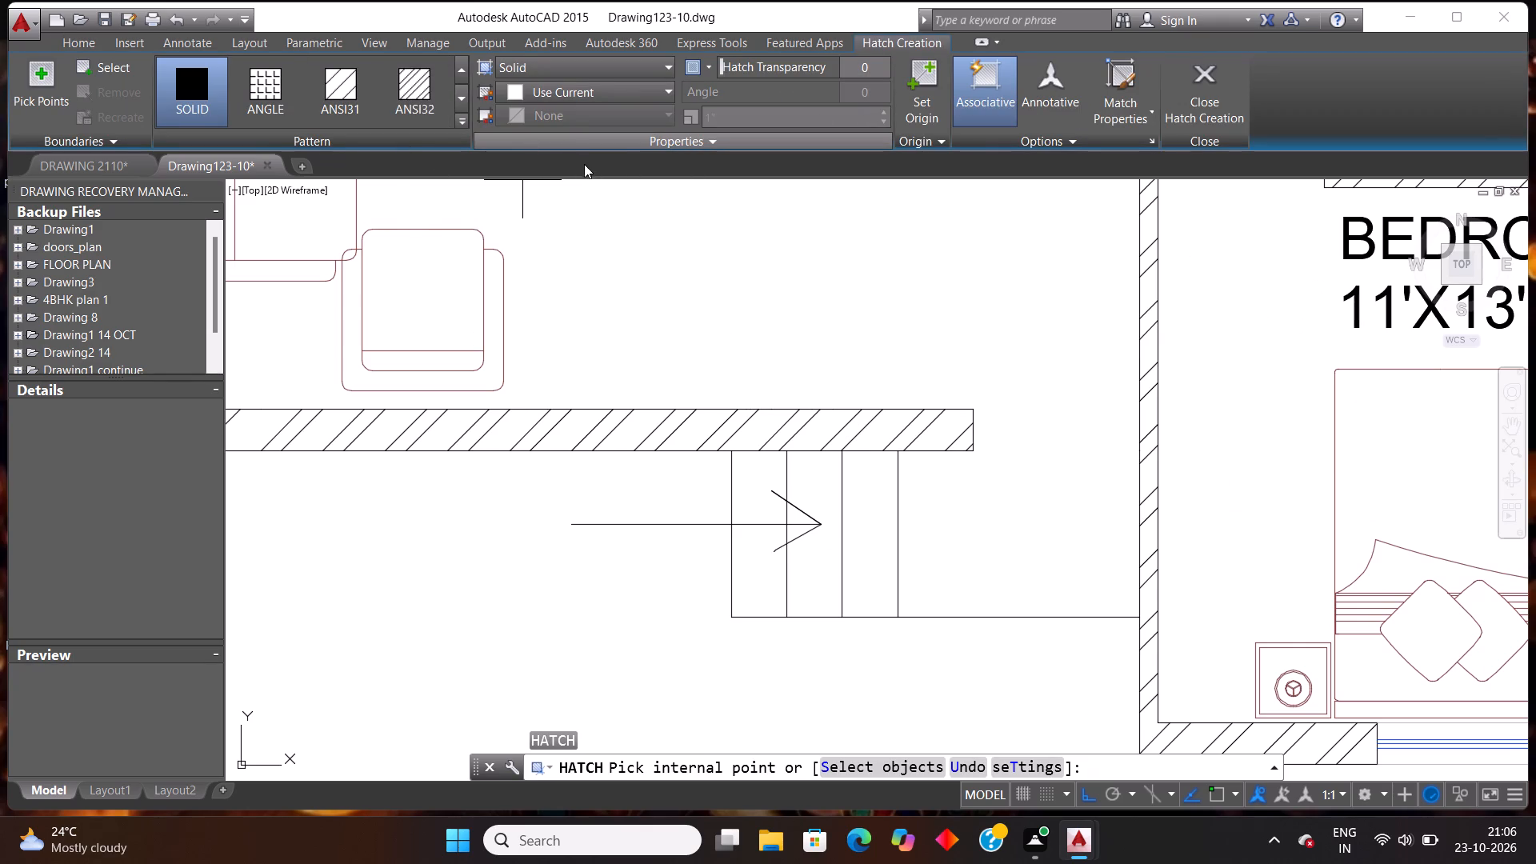
click(852, 532)
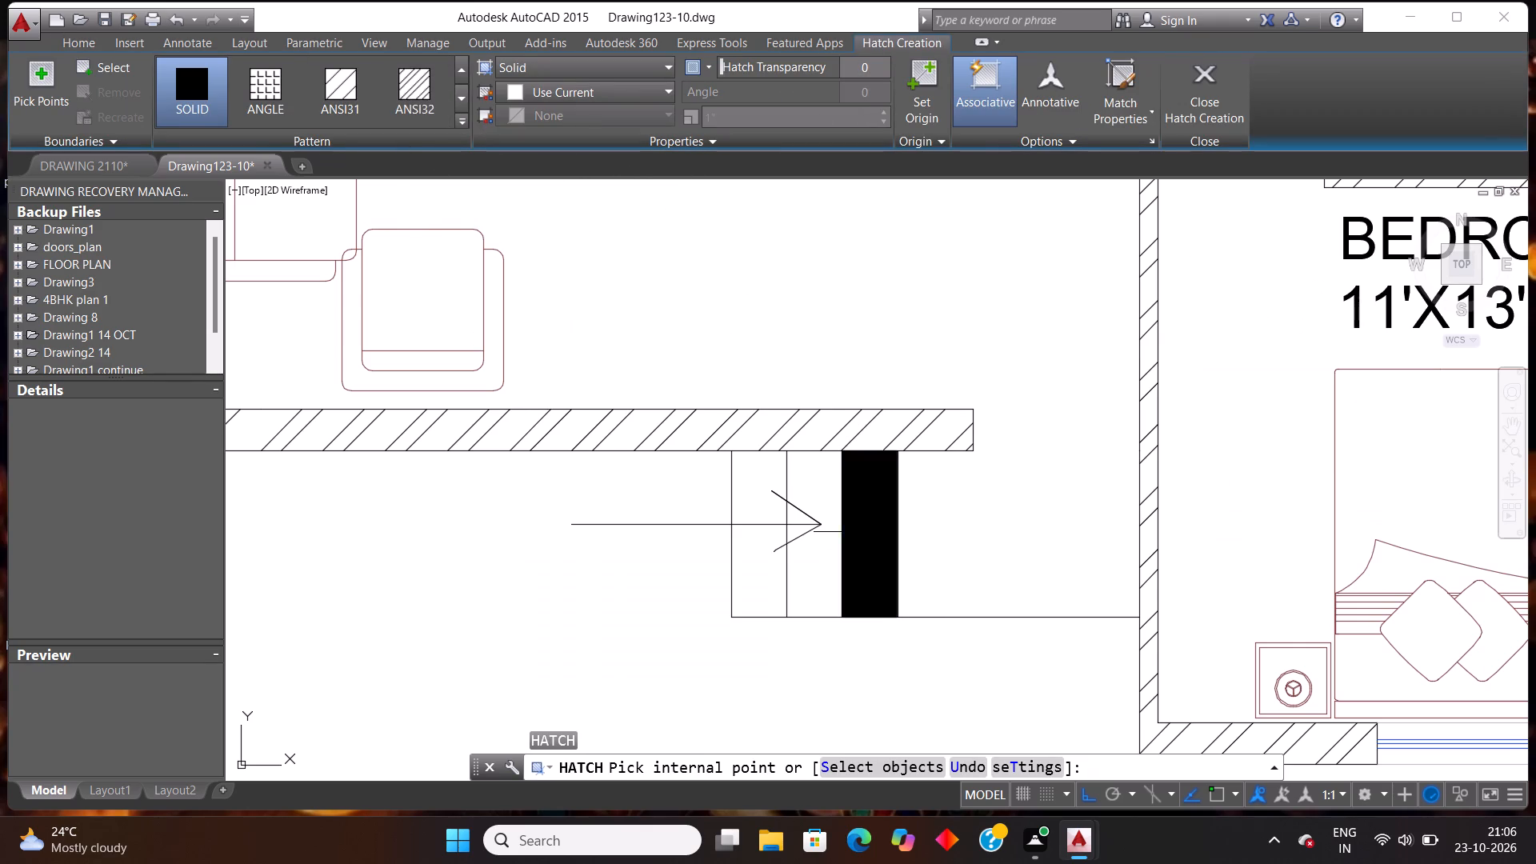
click(813, 557)
click(769, 573)
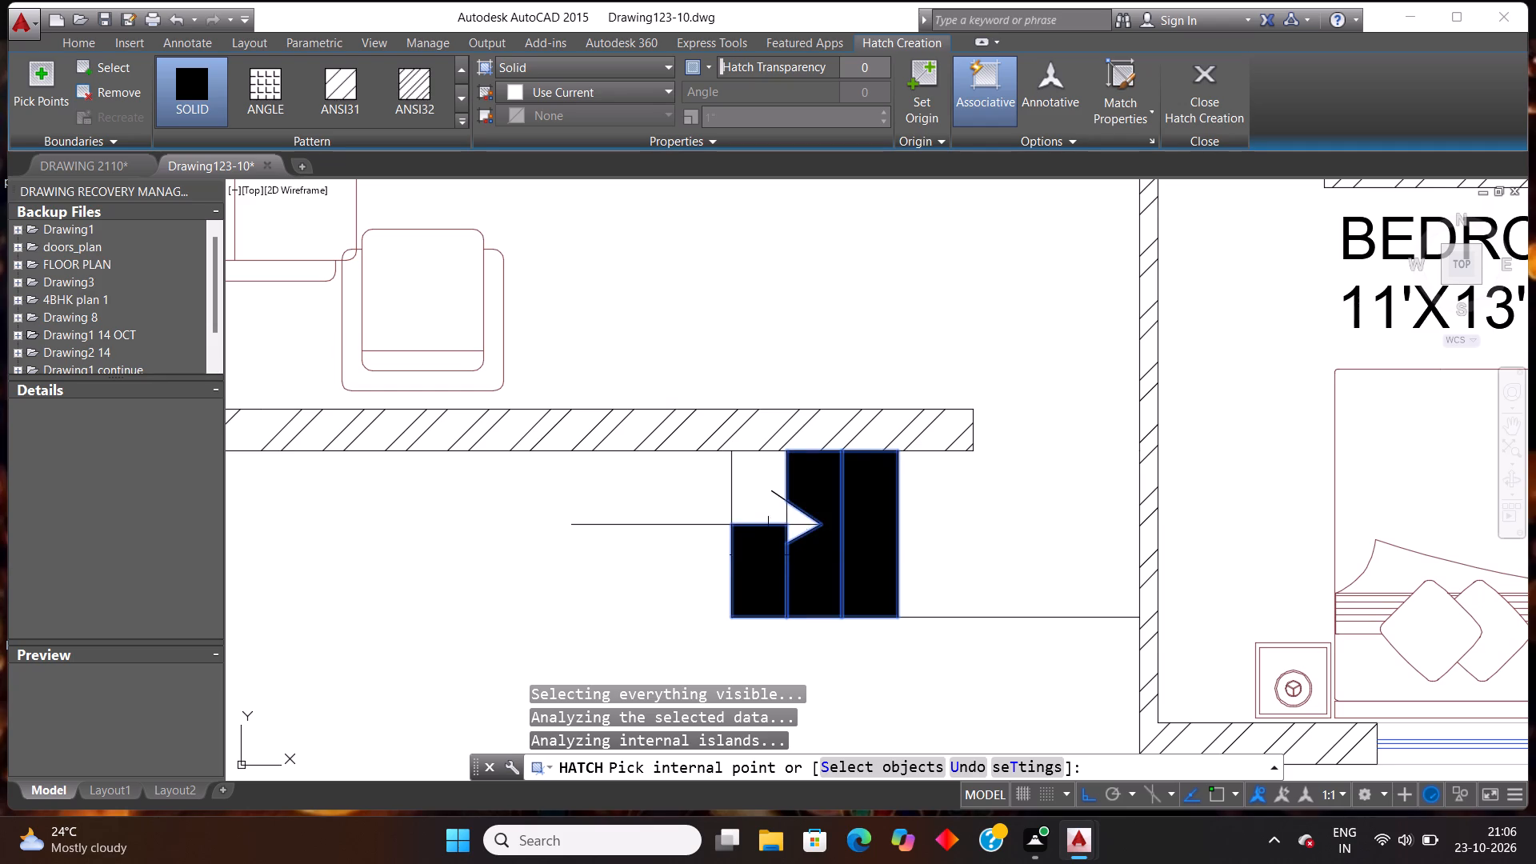
click(766, 503)
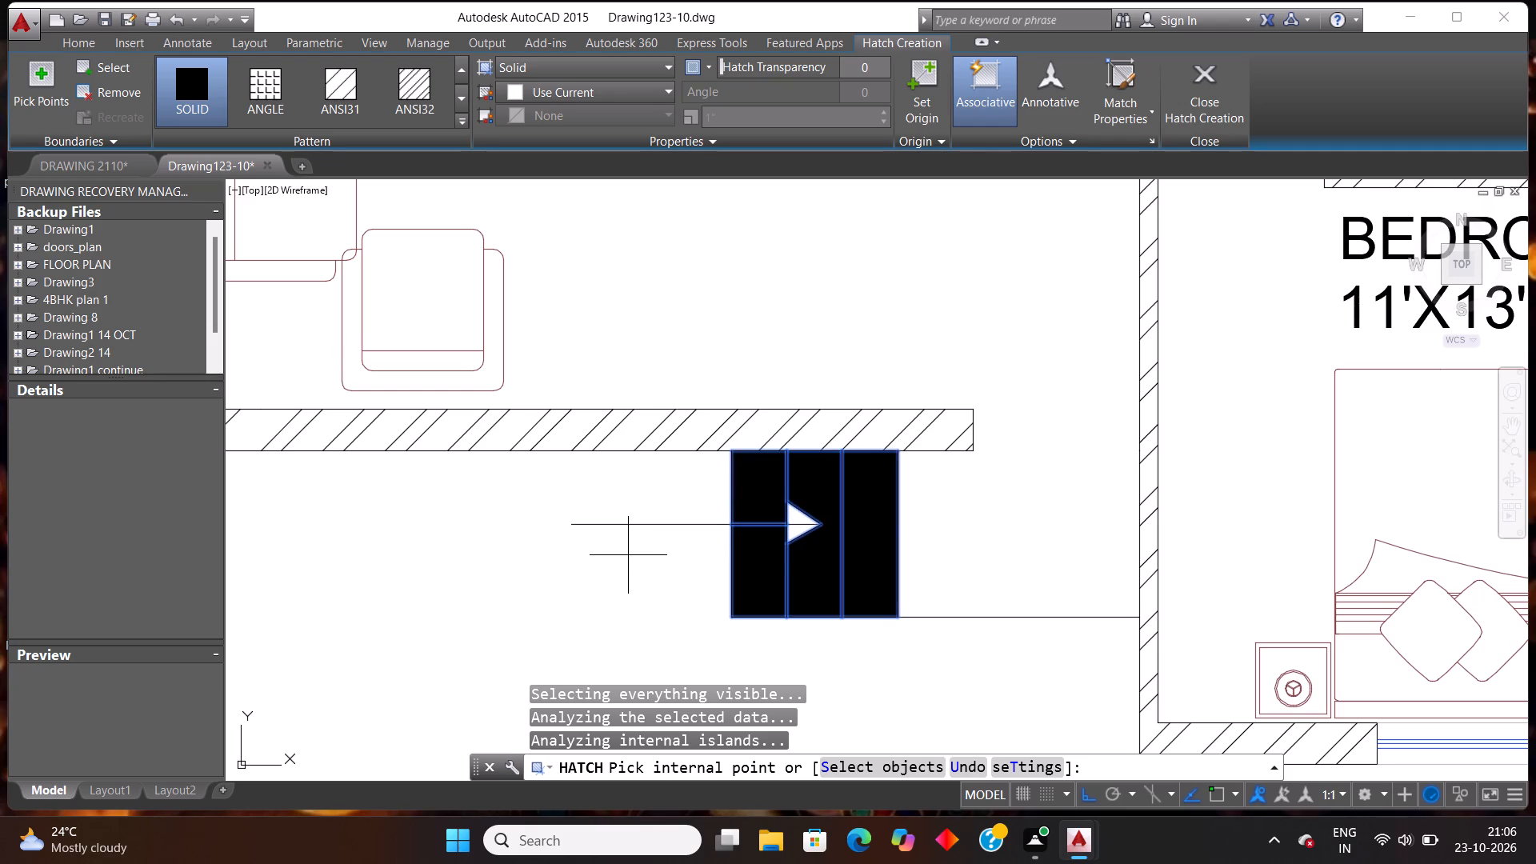
key(Escape)
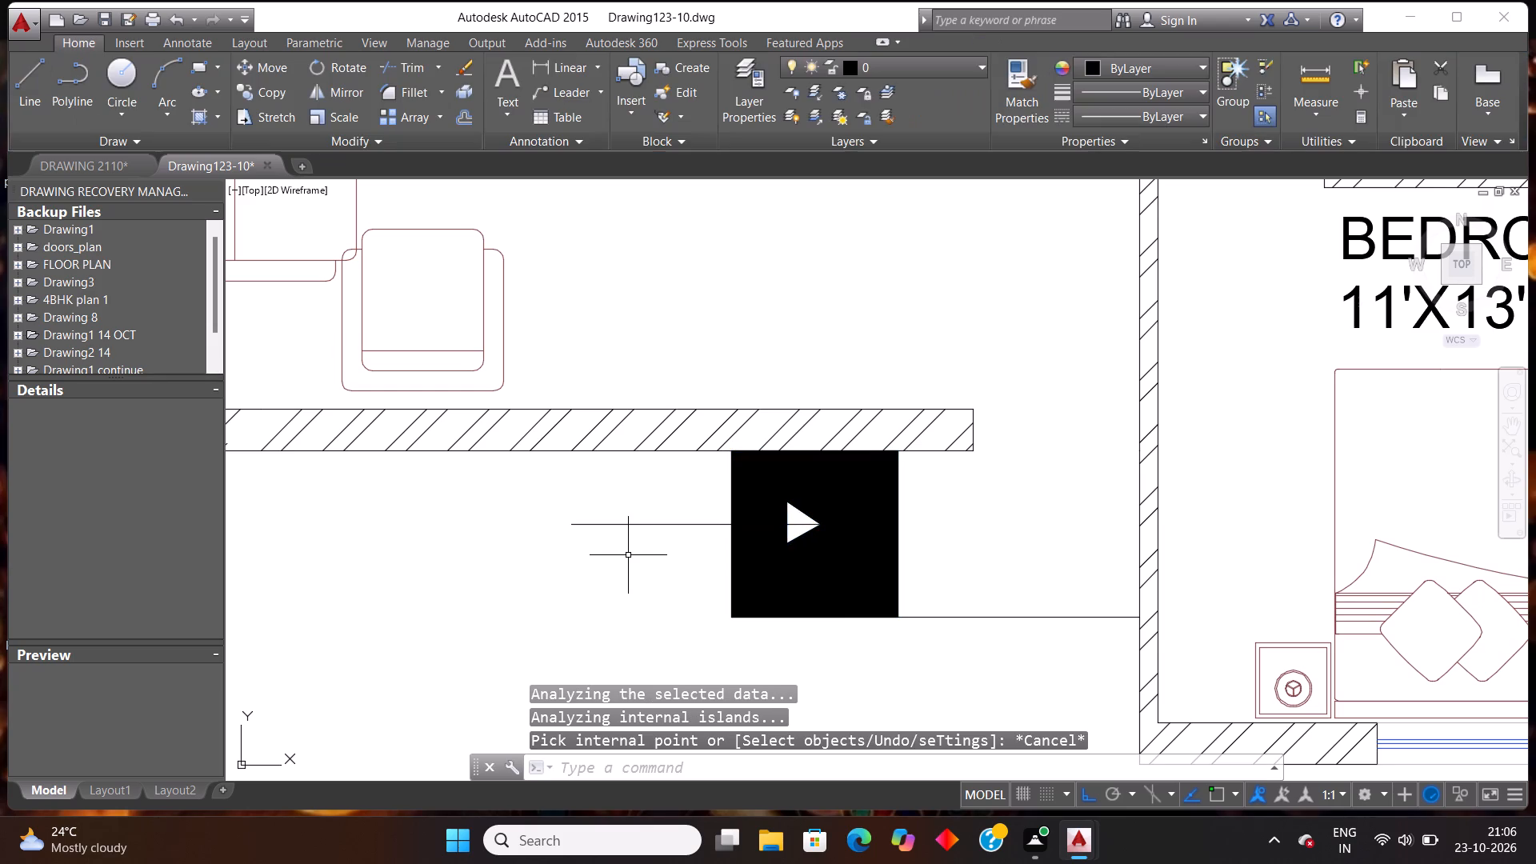
Change the colour of the entrance steps' solid hatch to green 88,186,72.
scroll(813, 465, down, 2)
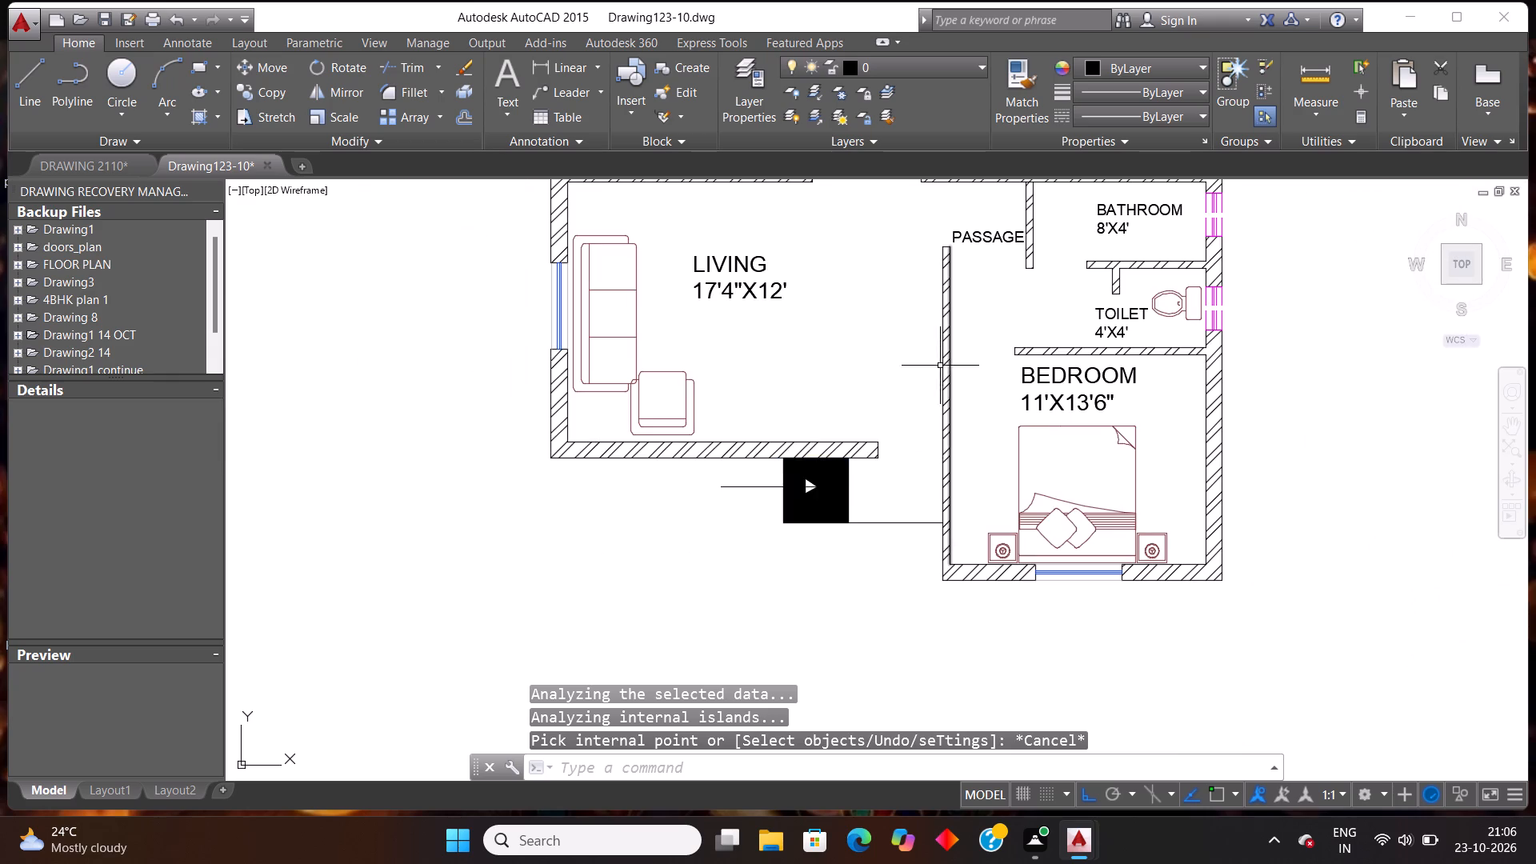
scroll(899, 415, down, 1)
scroll(910, 372, up, 2)
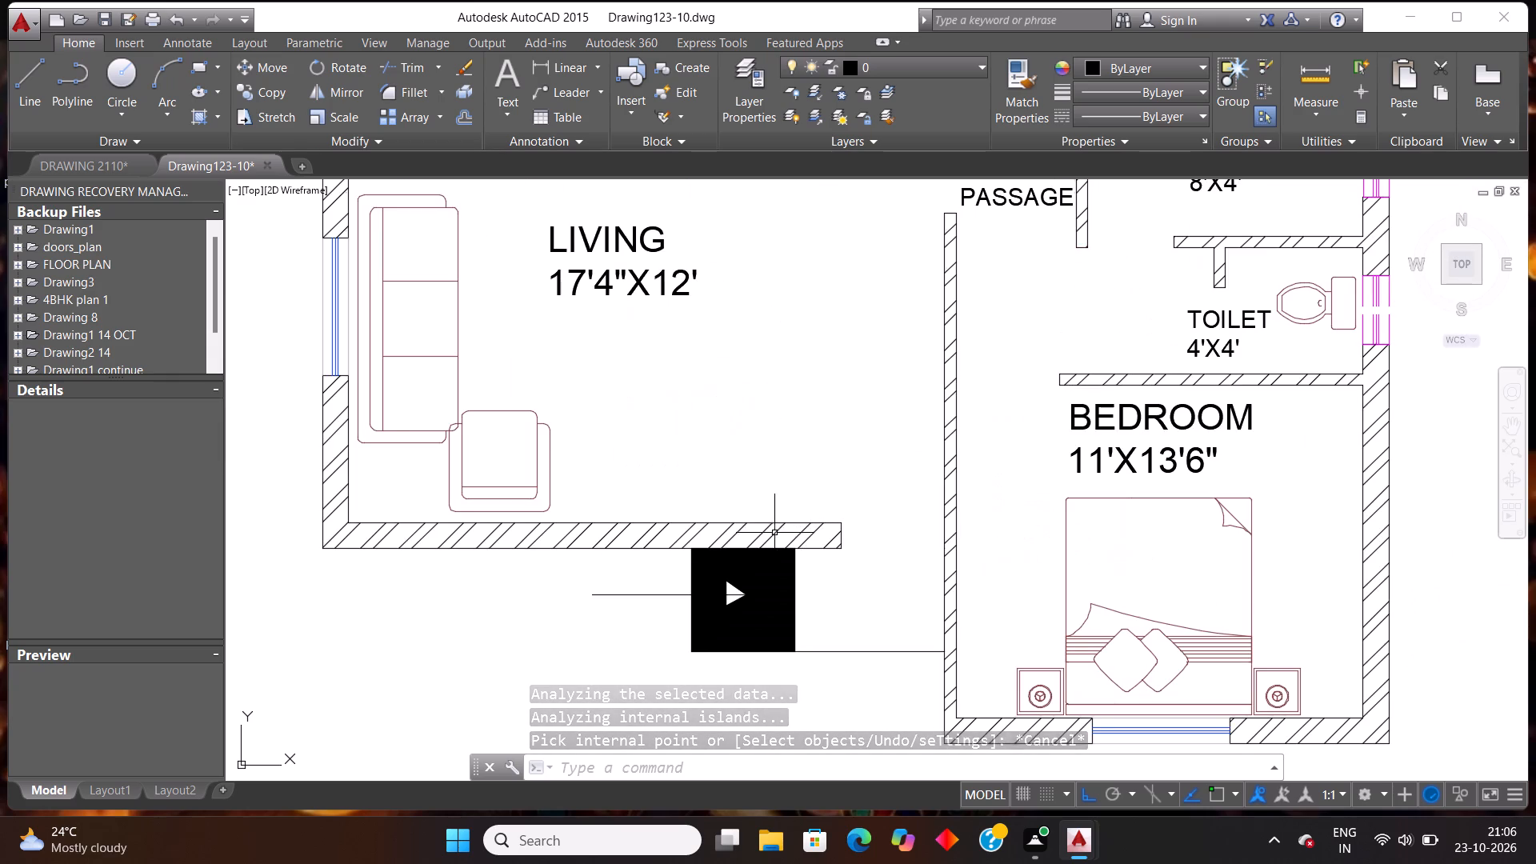
click(765, 602)
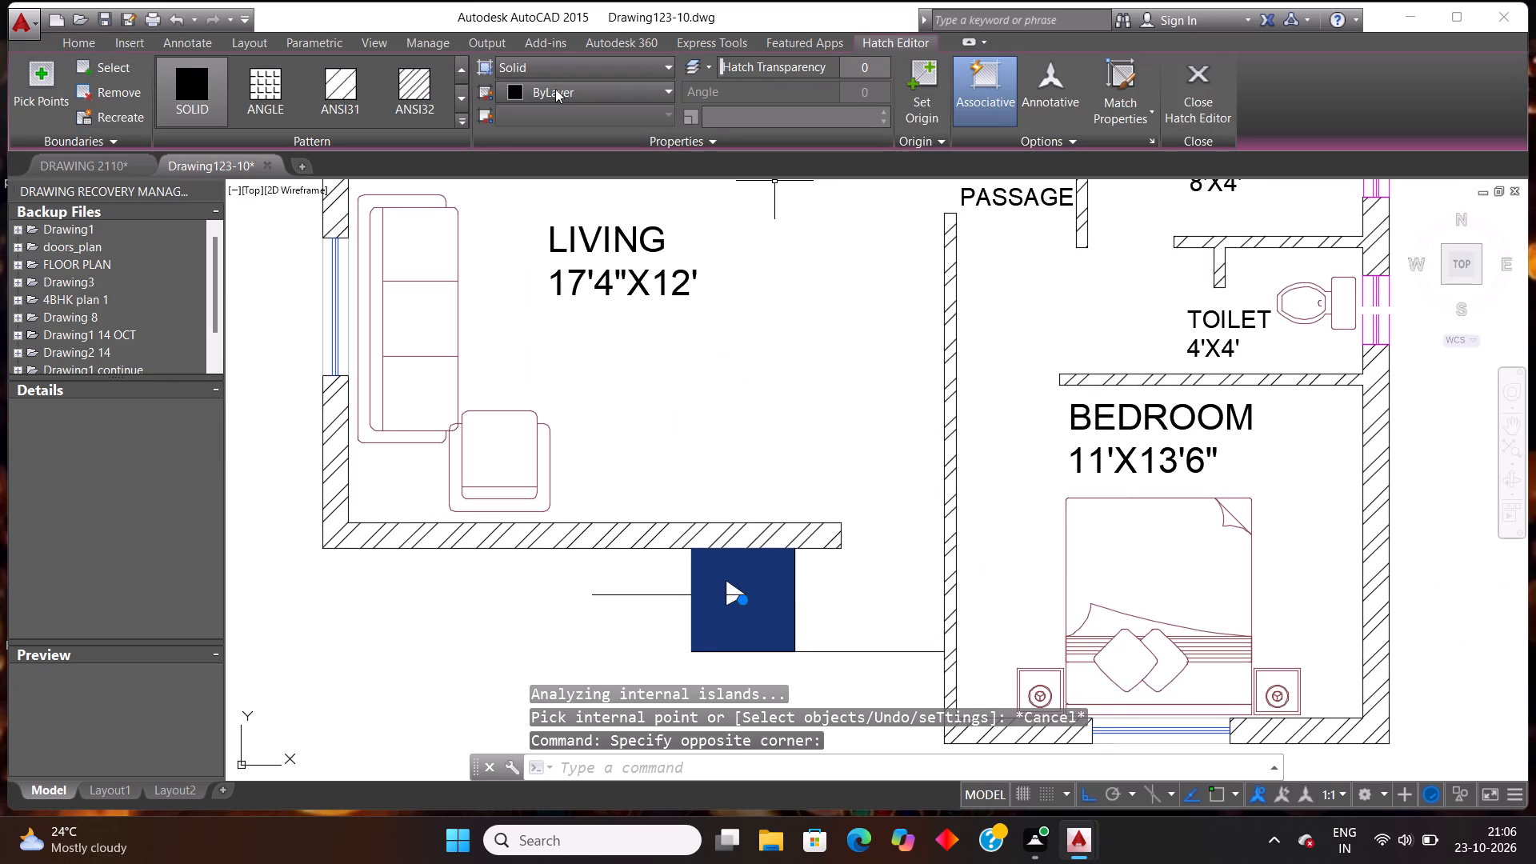
click(556, 94)
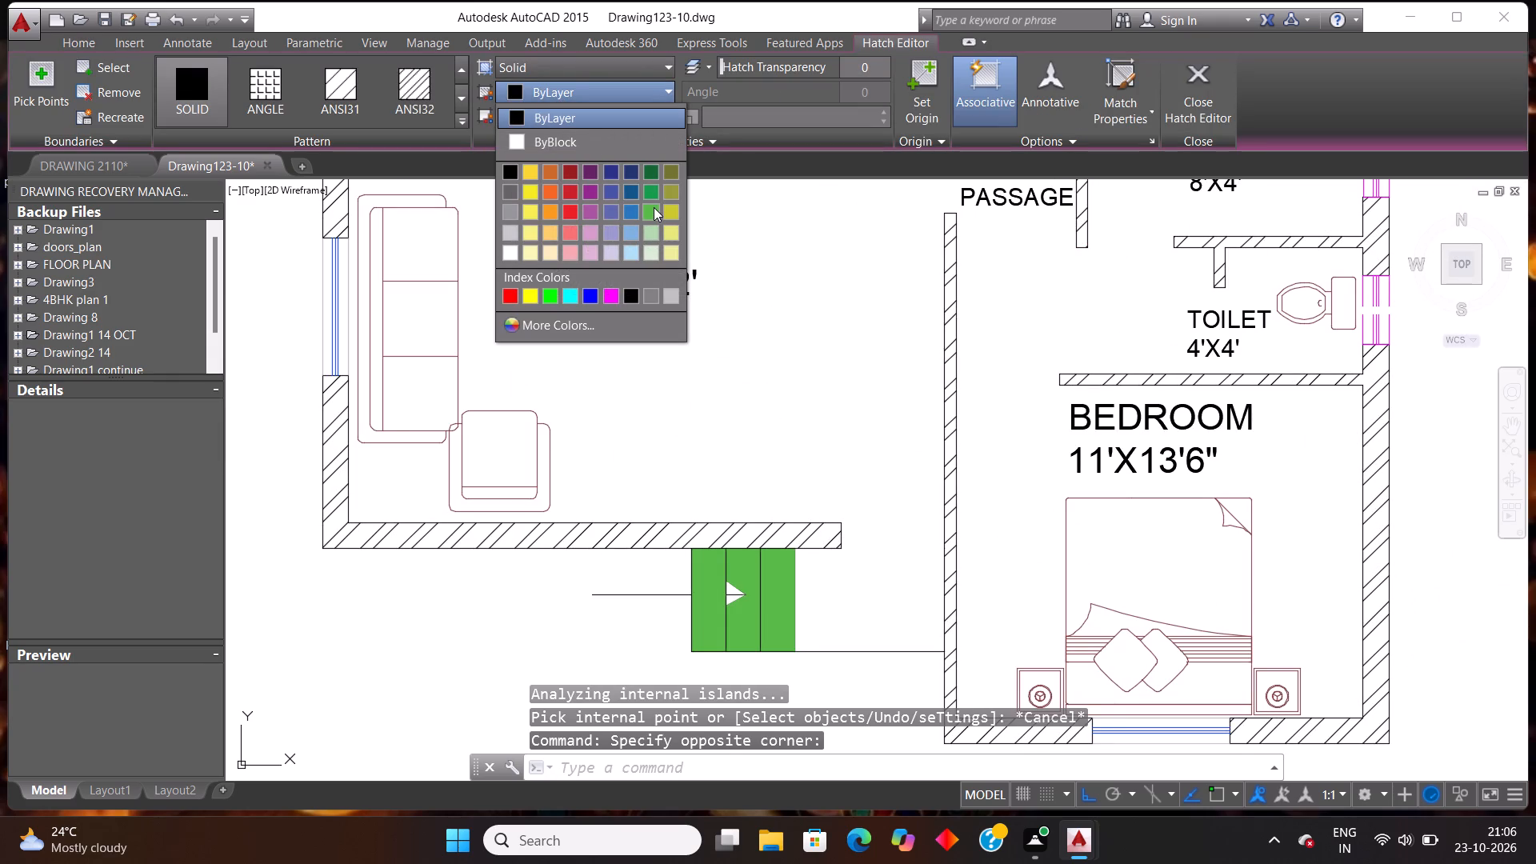
click(654, 207)
click(763, 330)
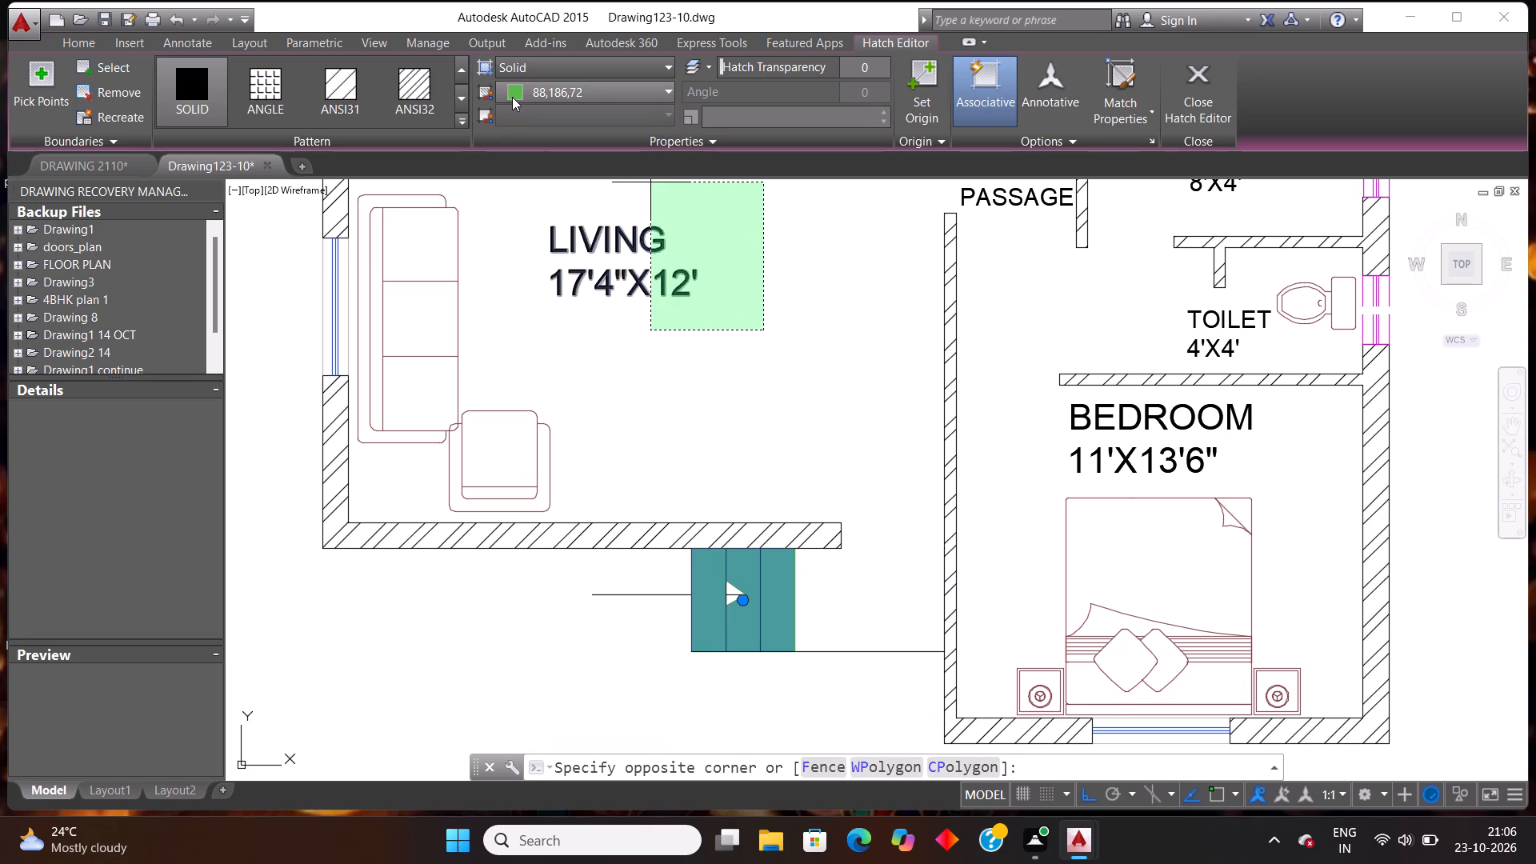
key(Escape)
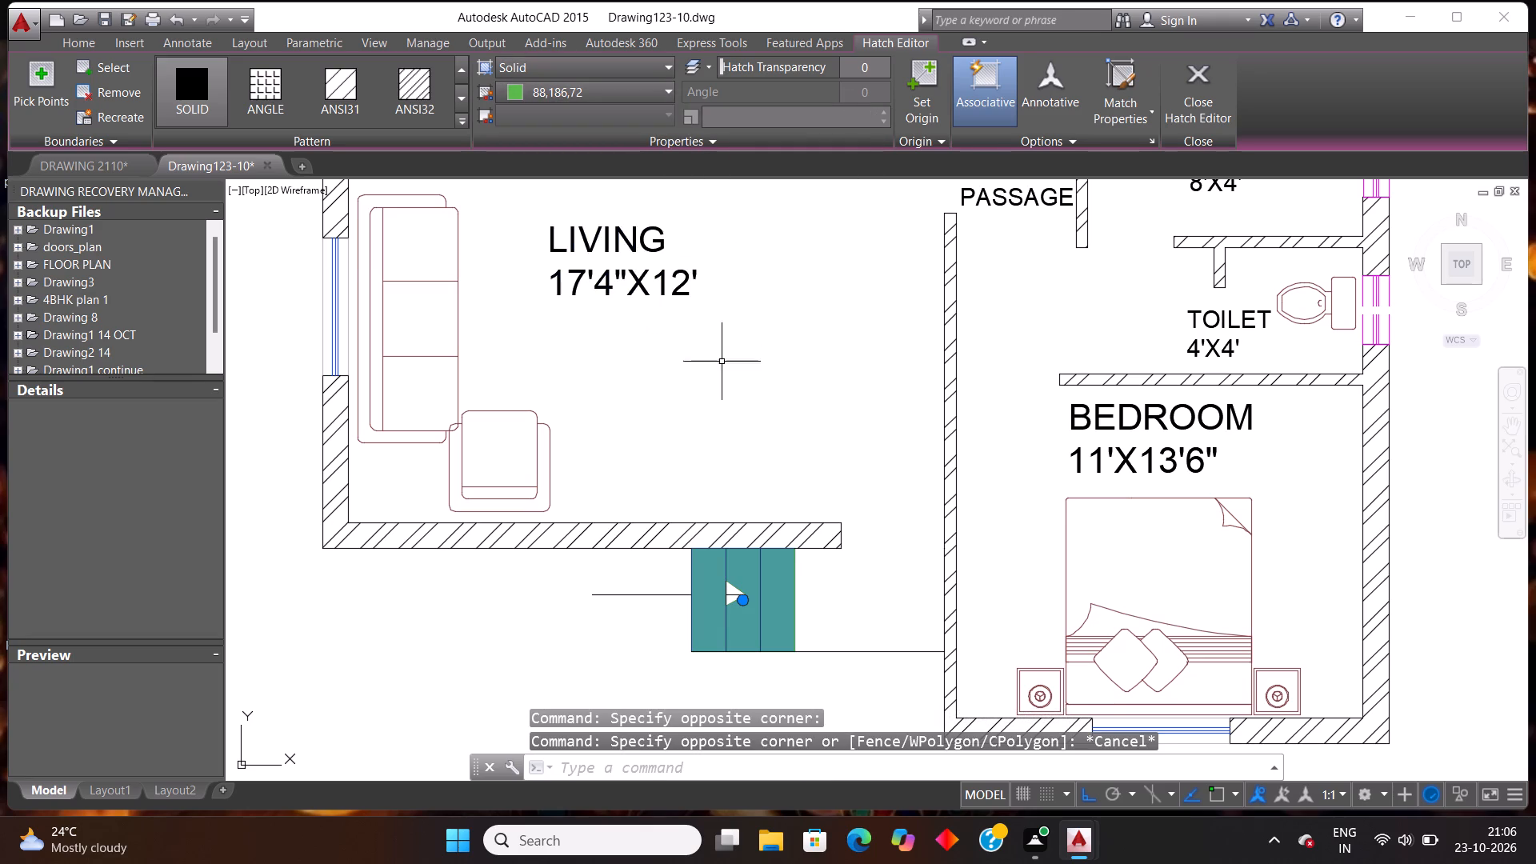
click(518, 88)
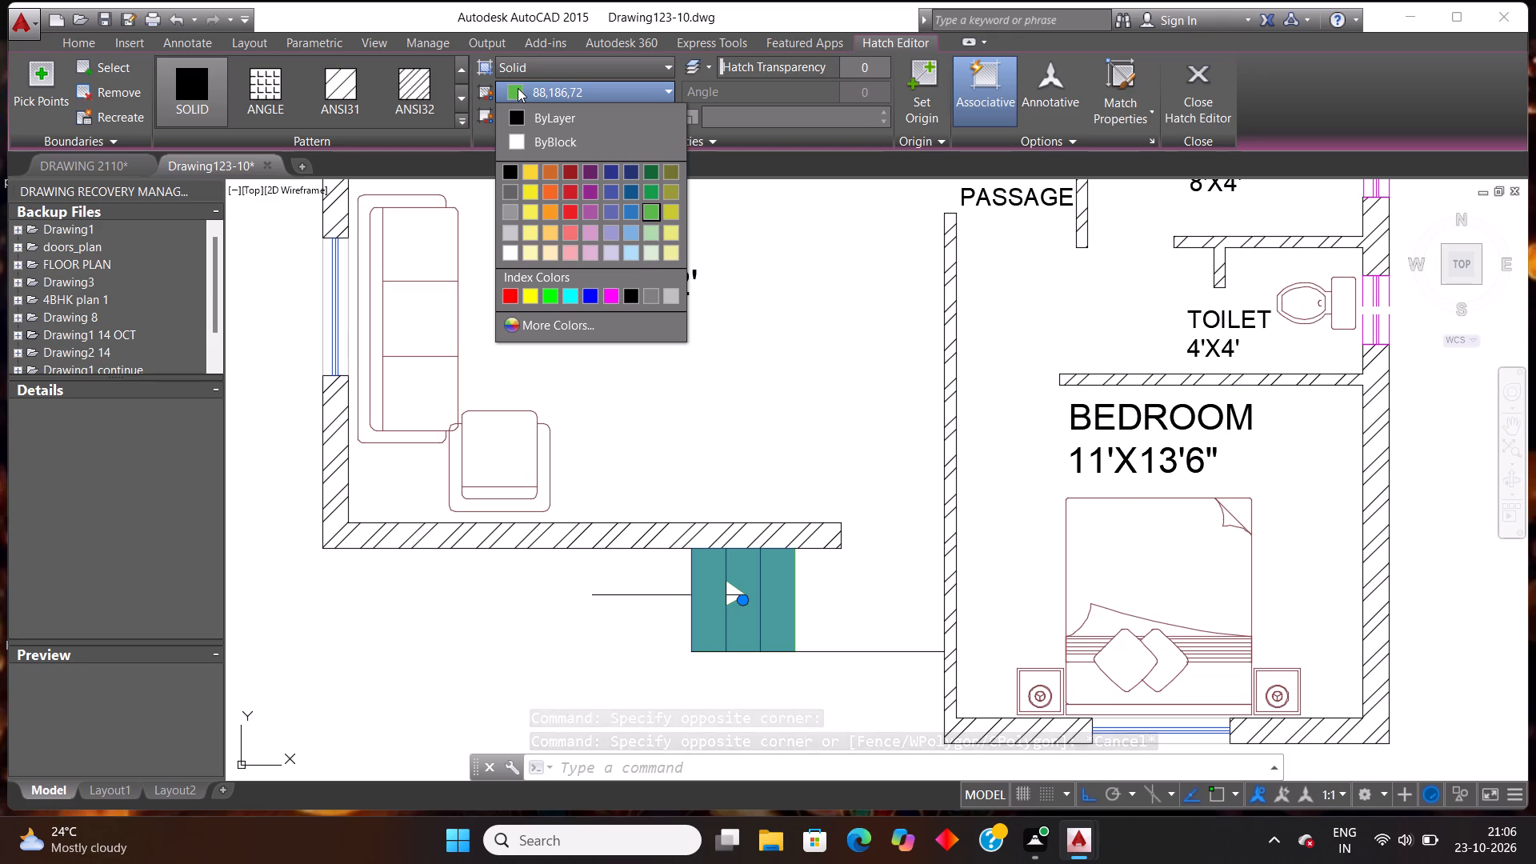
click(518, 88)
click(775, 629)
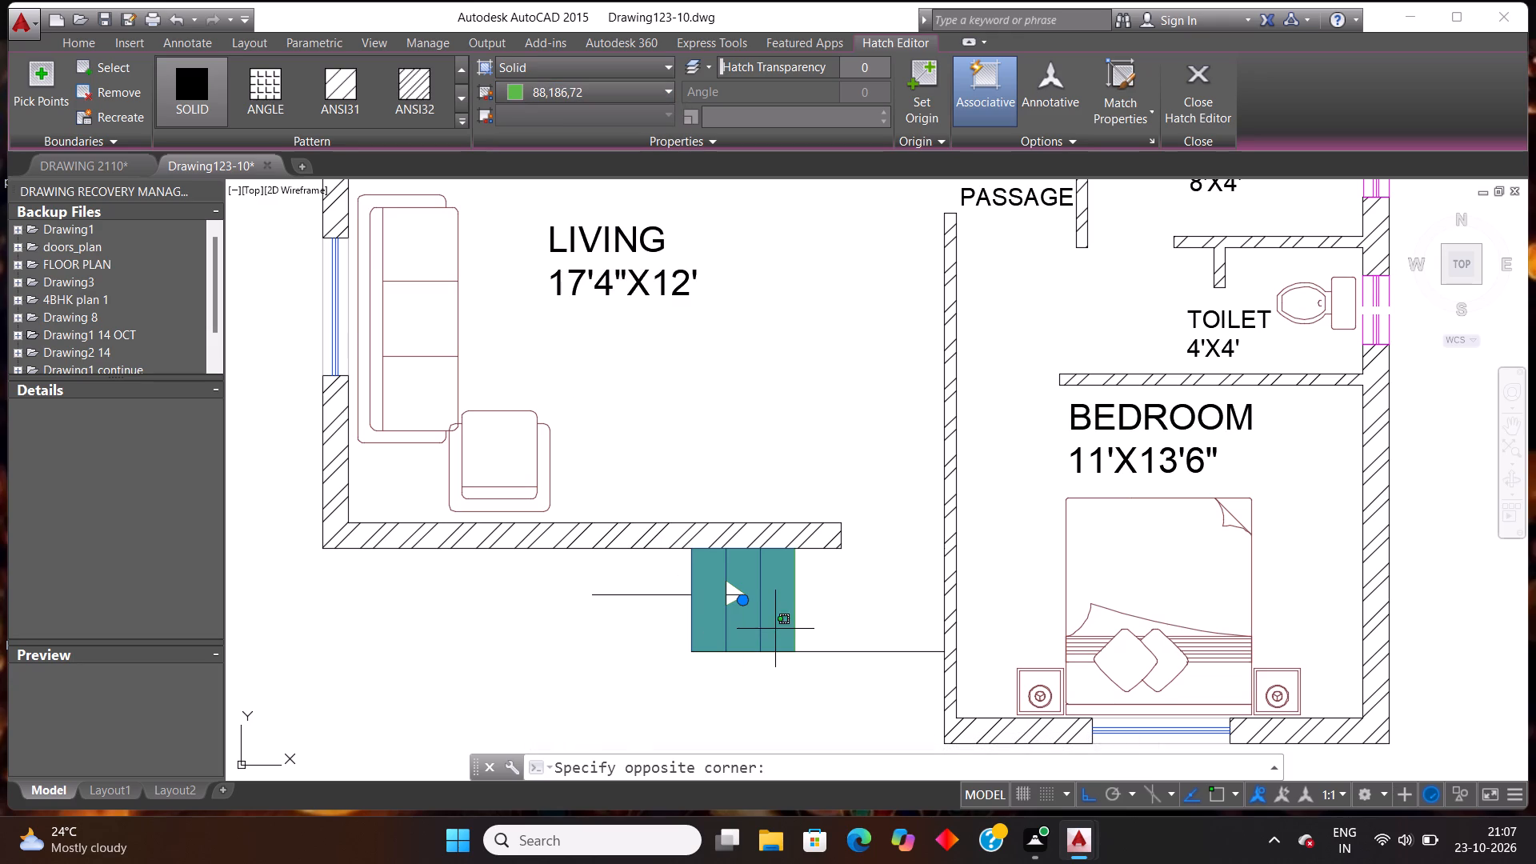
click(741, 618)
key(Escape)
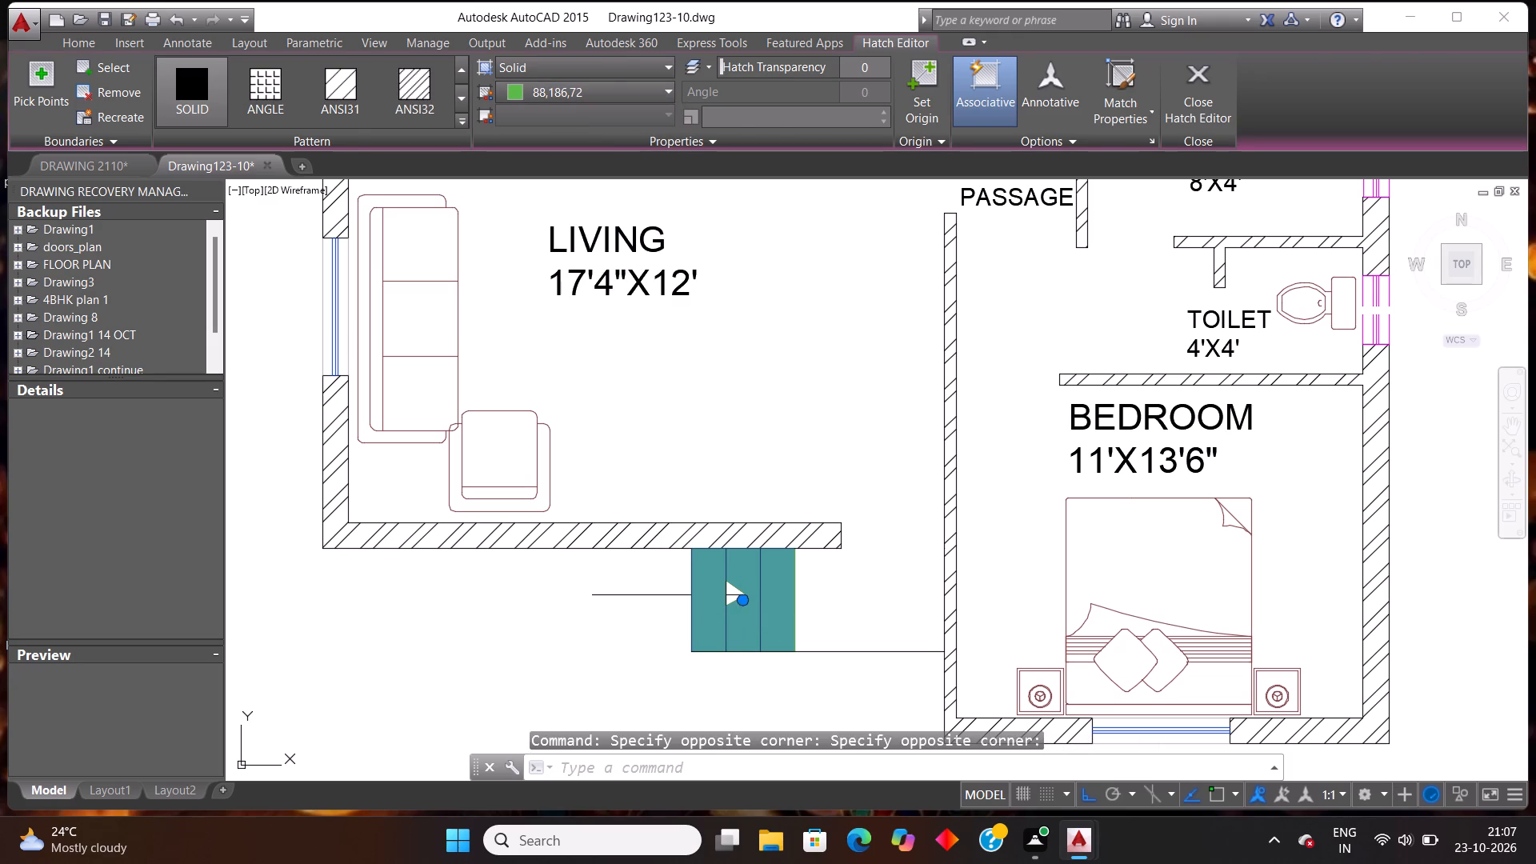
key(Escape)
Move the kitchen counter's two long edge lines to the 00 FURNITURE layer.
scroll(874, 563, down, 3)
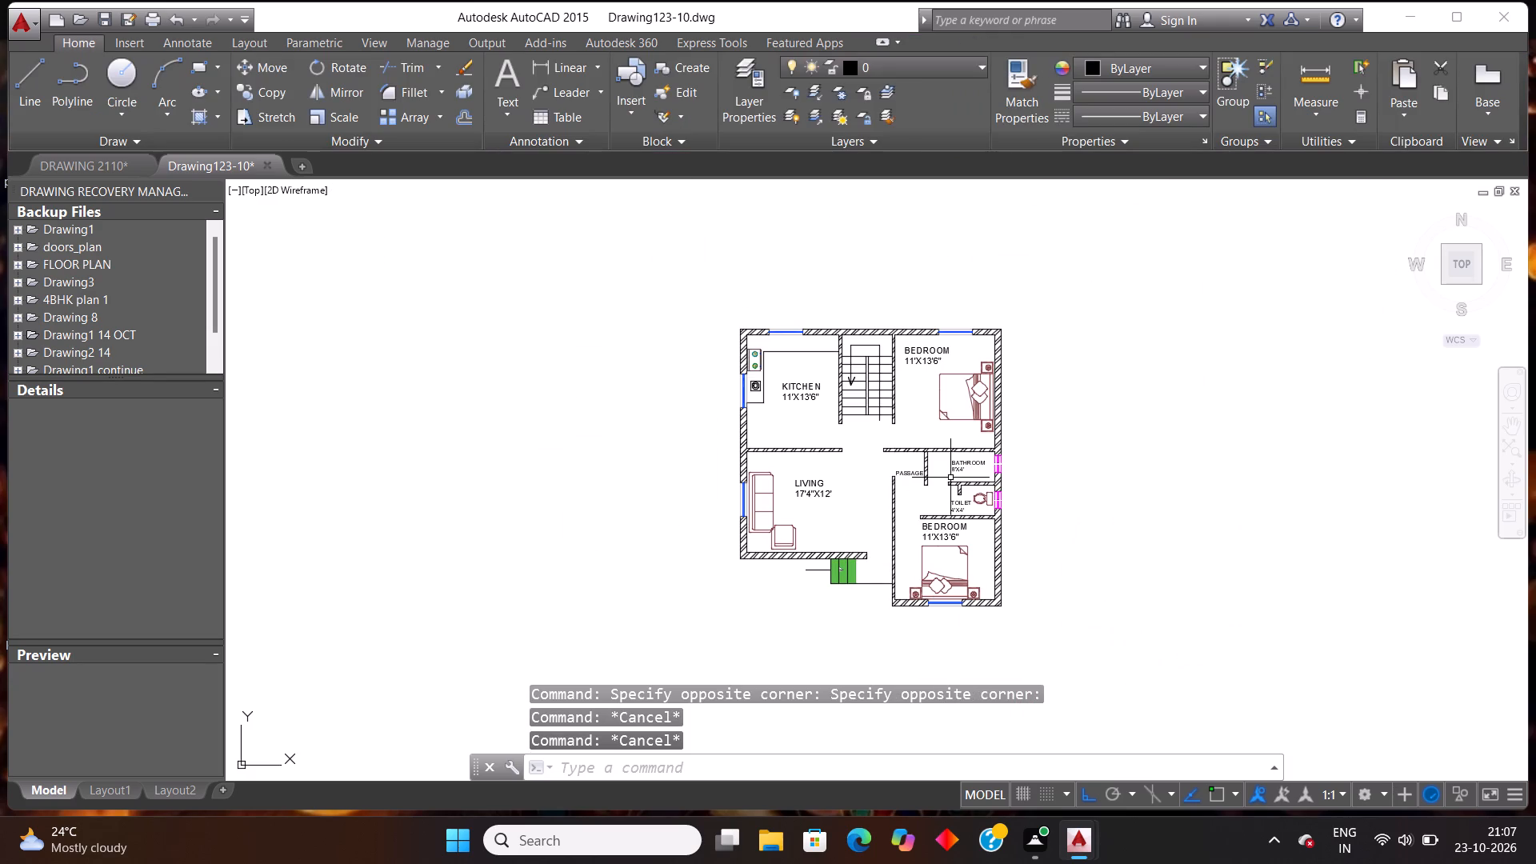
scroll(838, 464, up, 1)
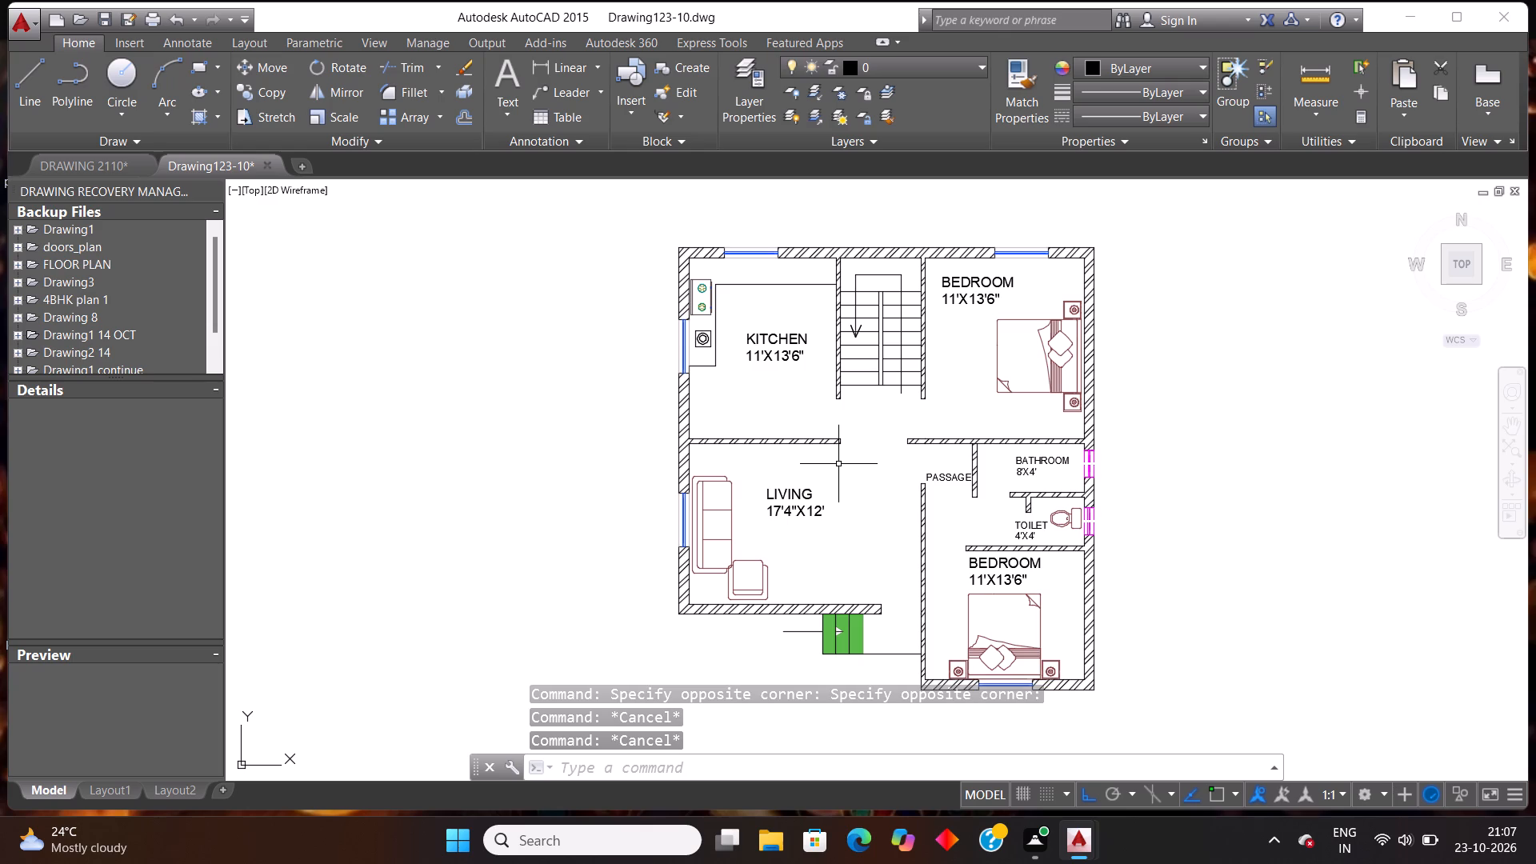
scroll(746, 303, up, 1)
click(730, 297)
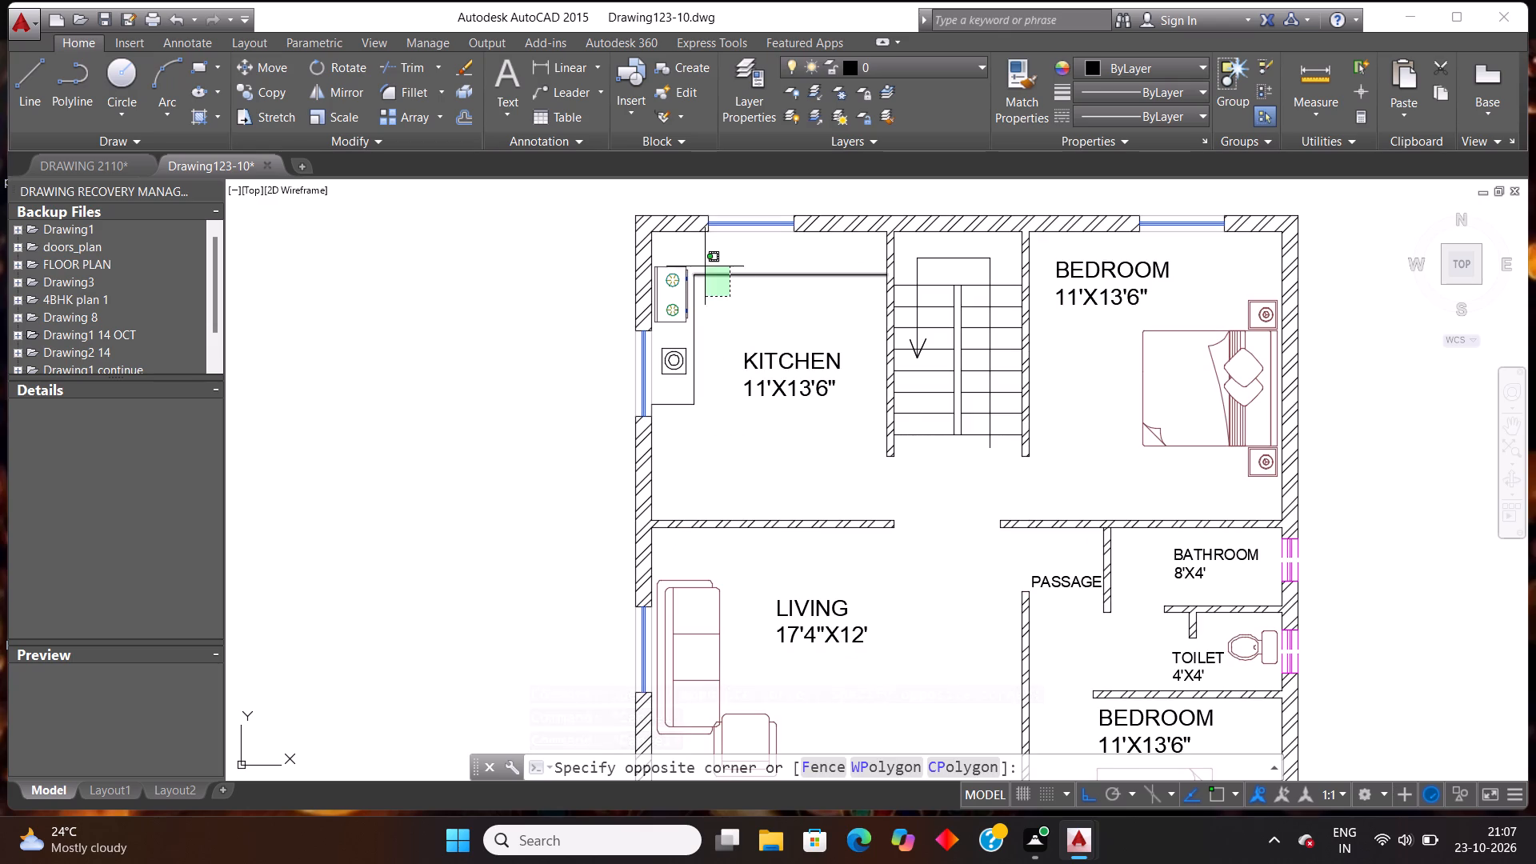
click(691, 266)
click(945, 68)
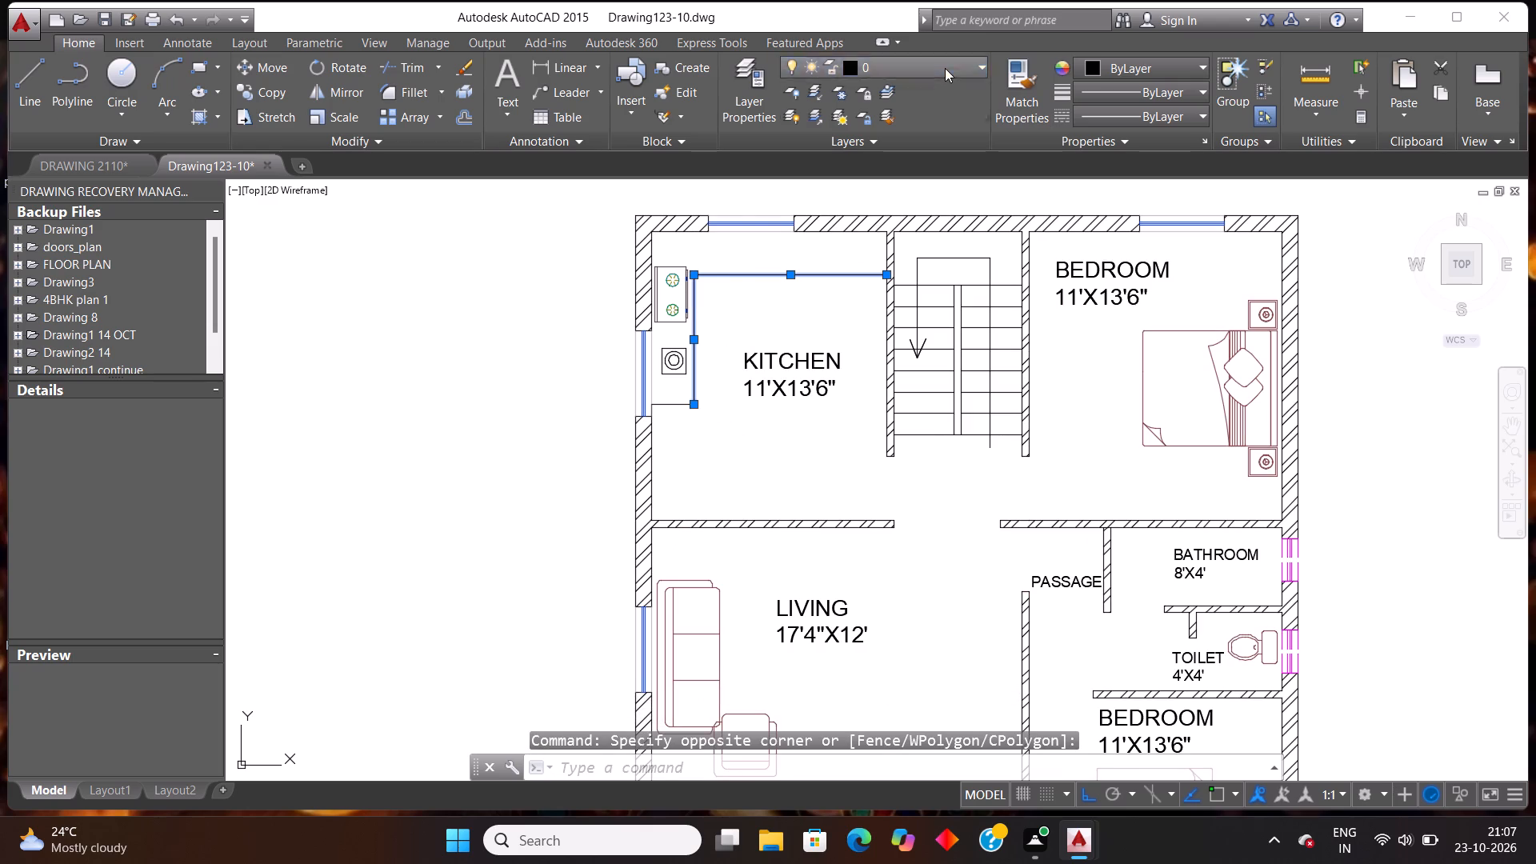
click(918, 91)
scroll(808, 356, down, 1)
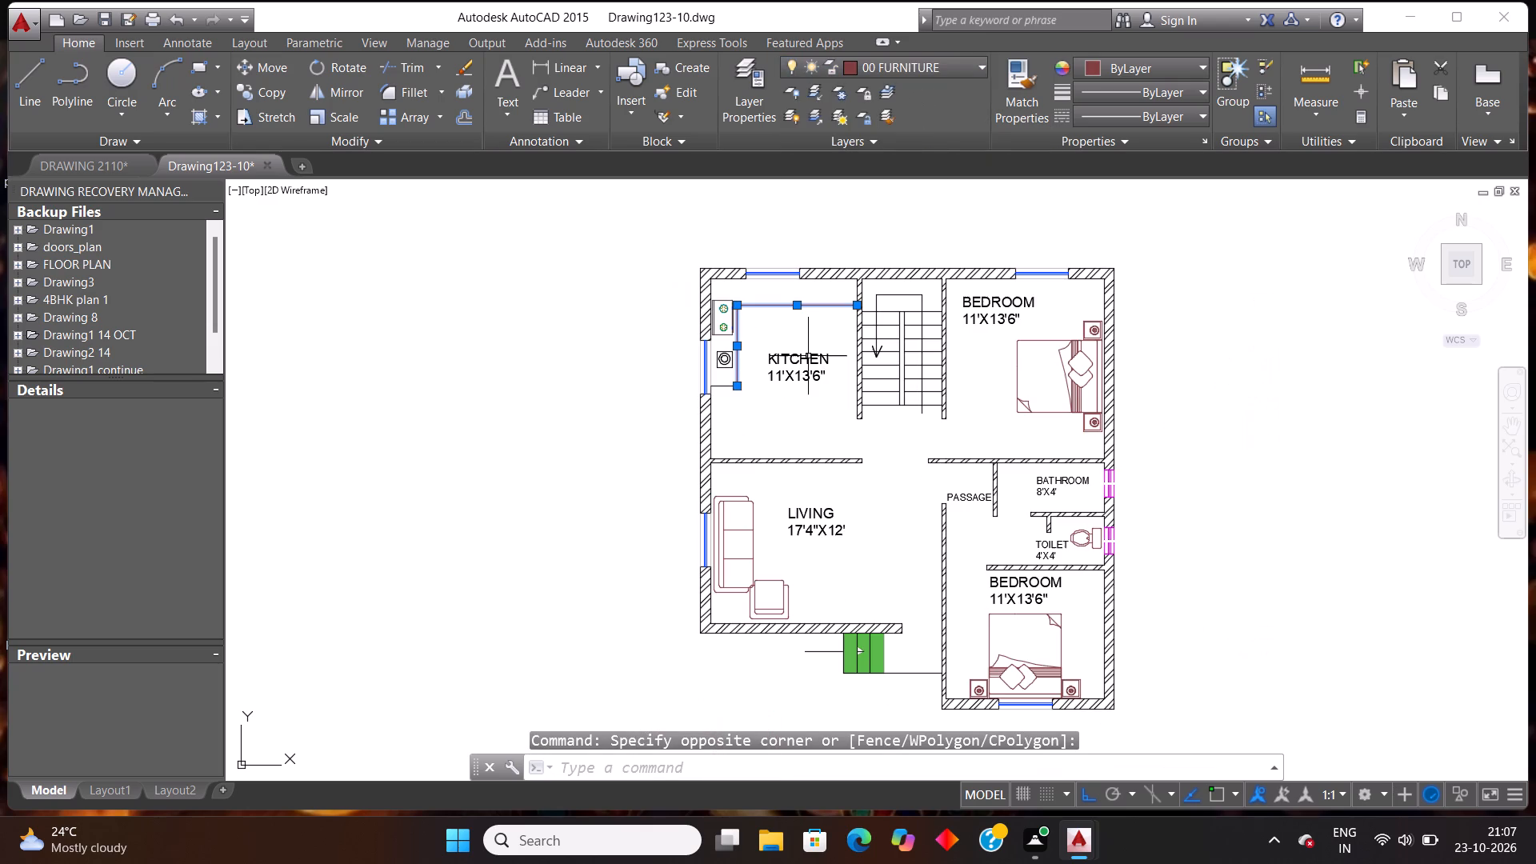
scroll(842, 383, down, 1)
scroll(797, 471, up, 1)
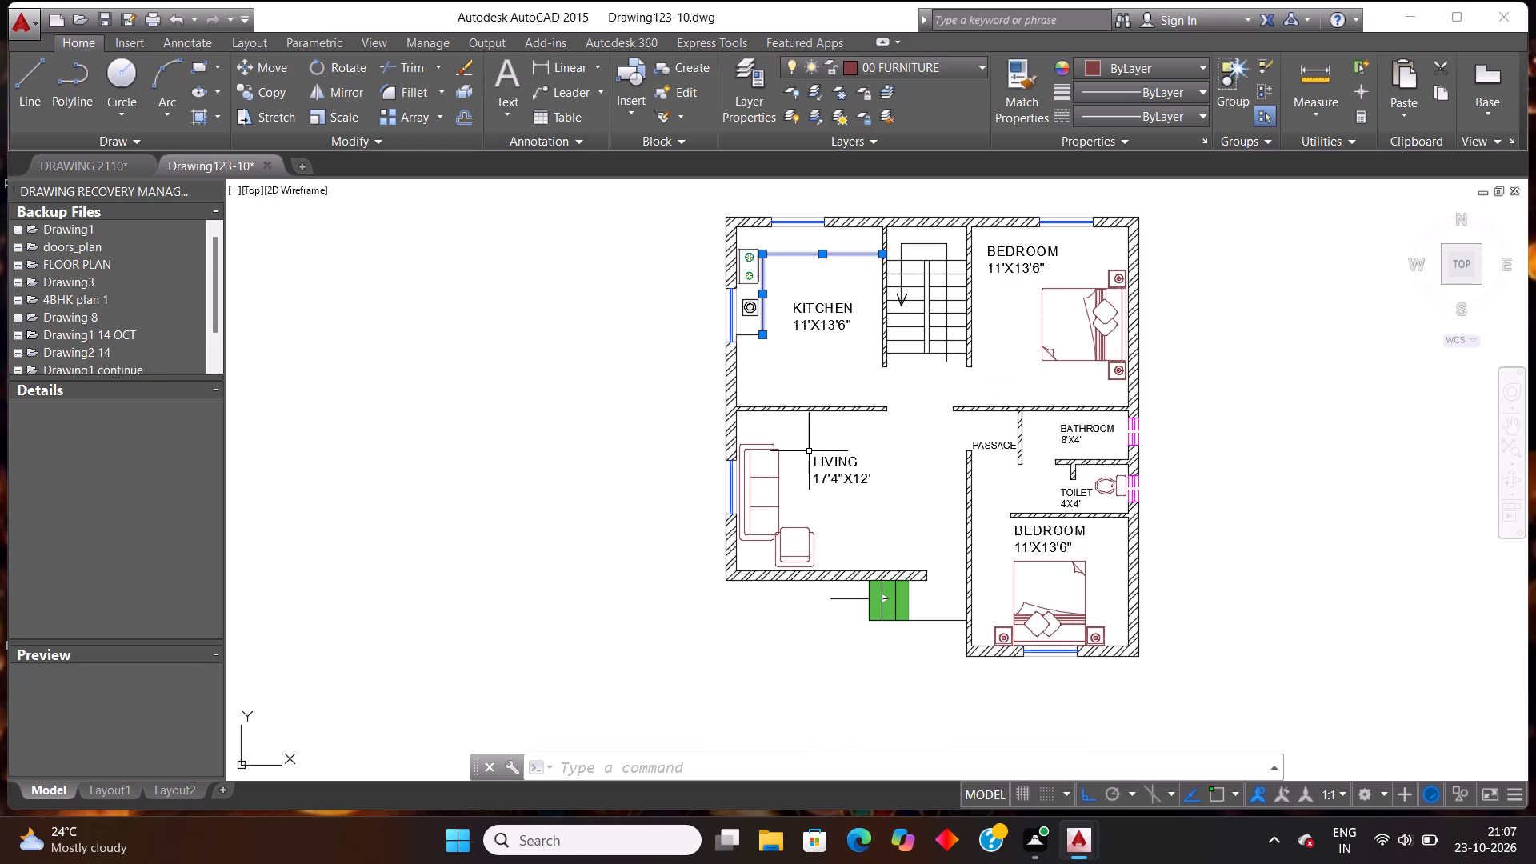
scroll(772, 502, down, 1)
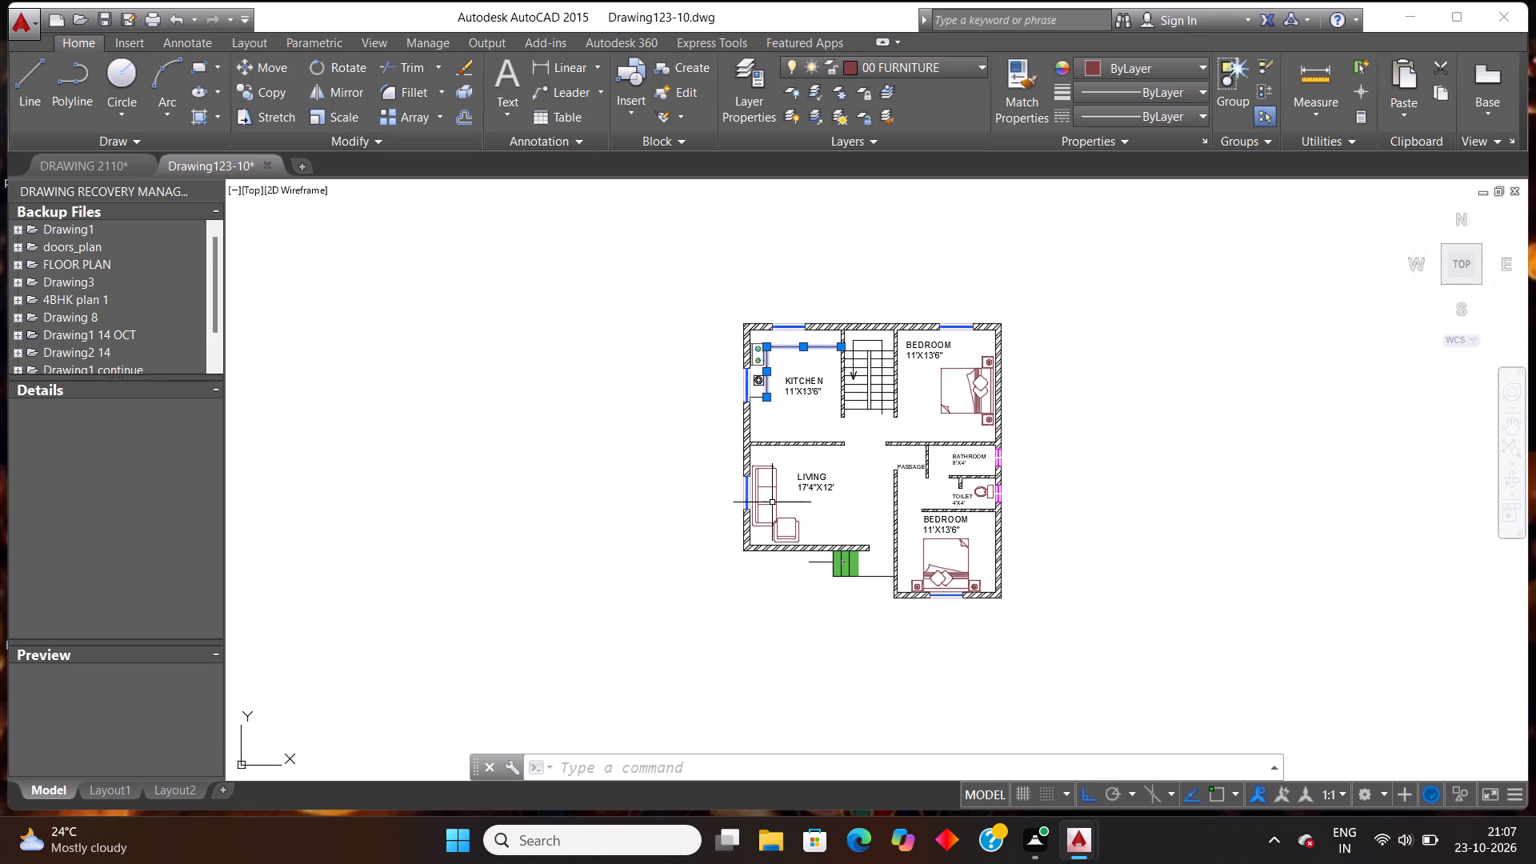
key(Escape)
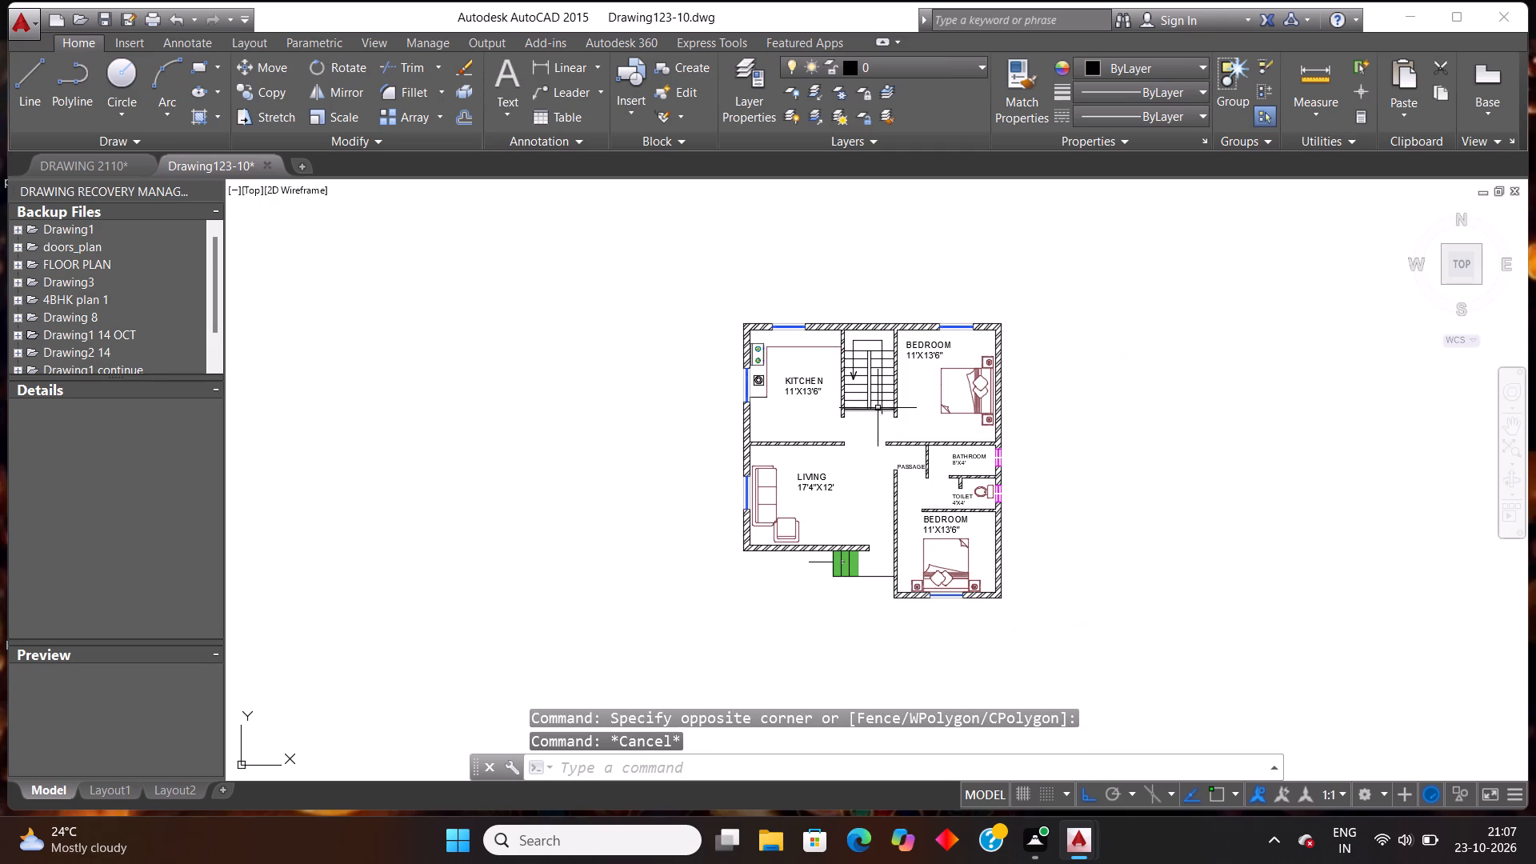
Examine the green entrance steps closely, especially the fill around the direction arrow.
scroll(891, 386, up, 1)
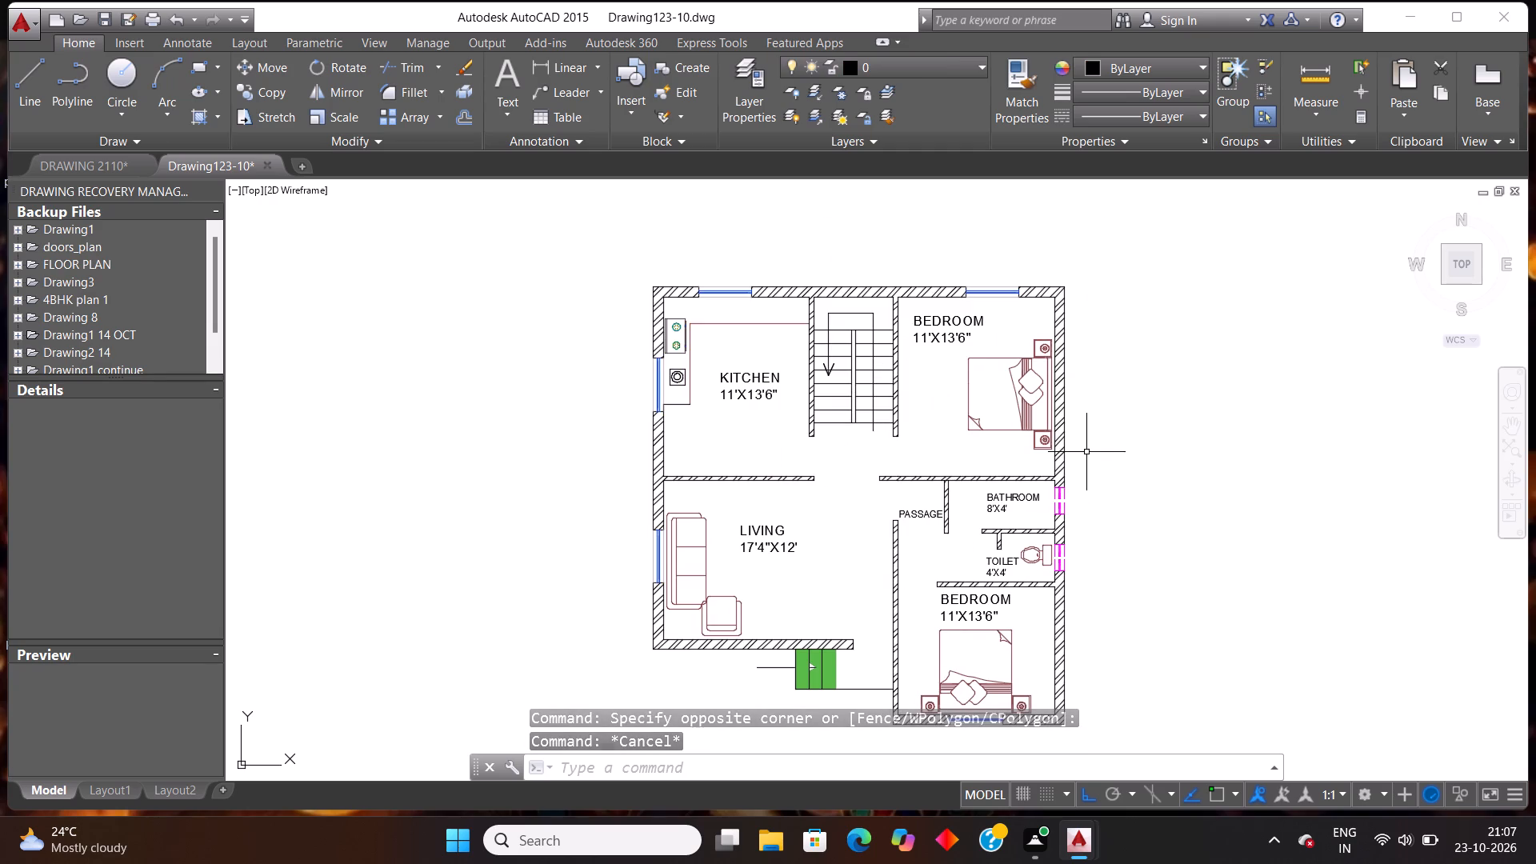
scroll(916, 419, down, 1)
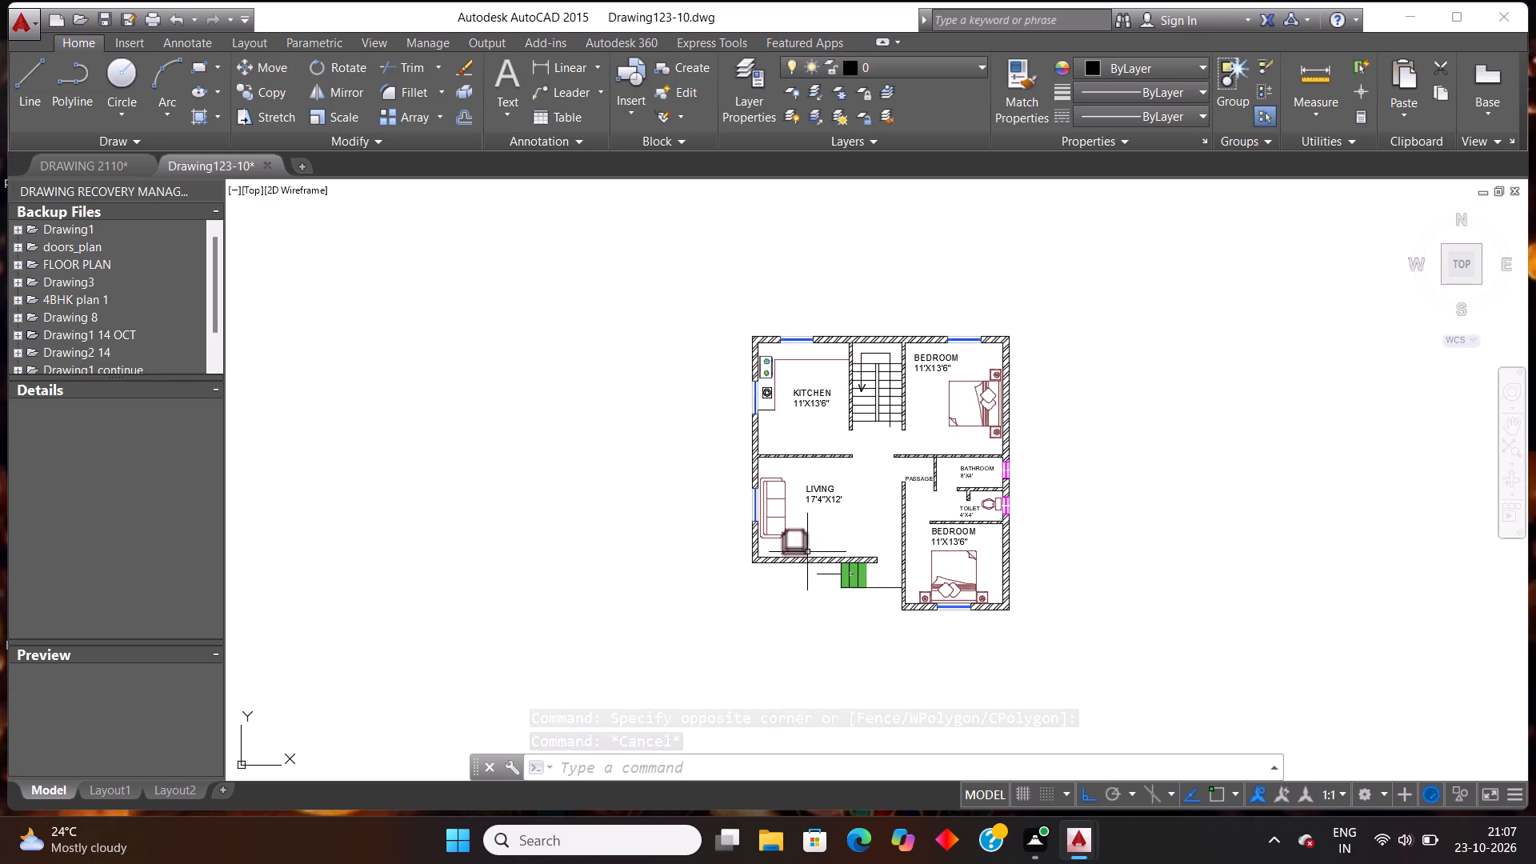
scroll(804, 558, up, 2)
scroll(923, 525, down, 3)
scroll(919, 568, up, 3)
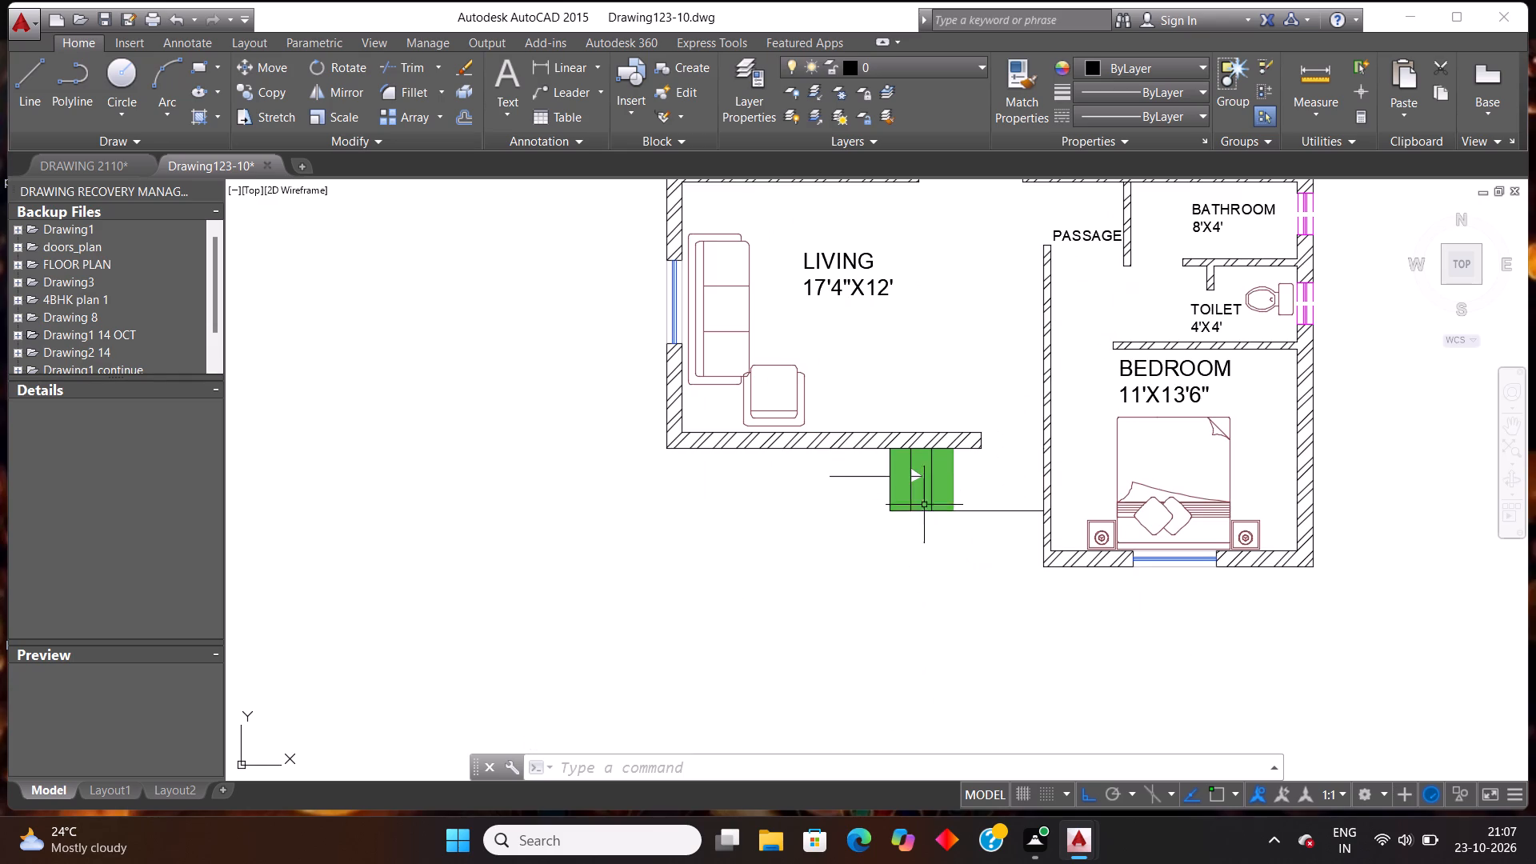
scroll(926, 475, up, 2)
scroll(847, 476, up, 3)
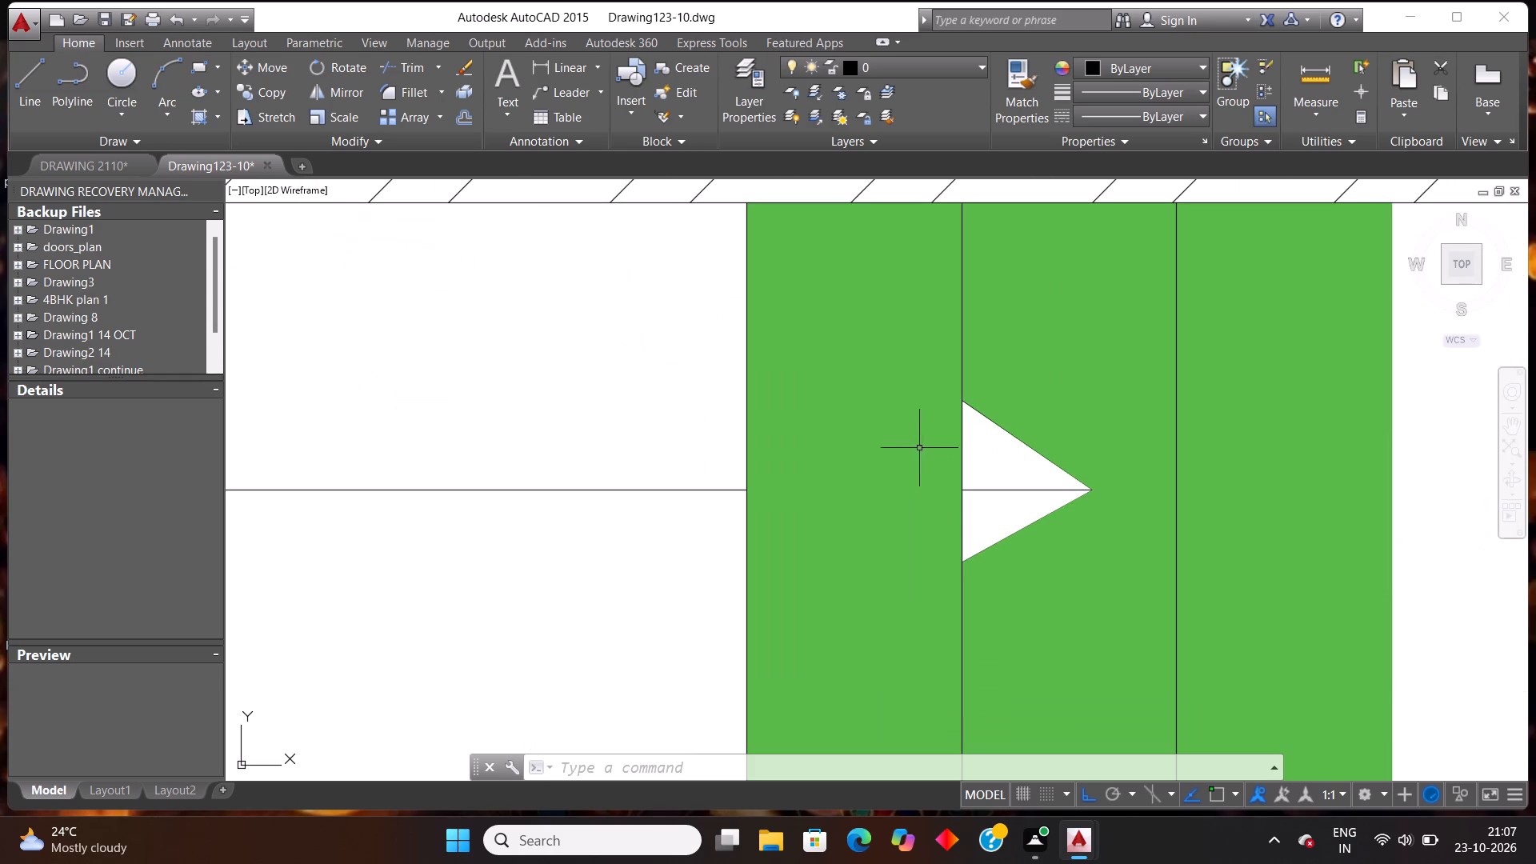
scroll(953, 448, down, 3)
scroll(986, 427, up, 4)
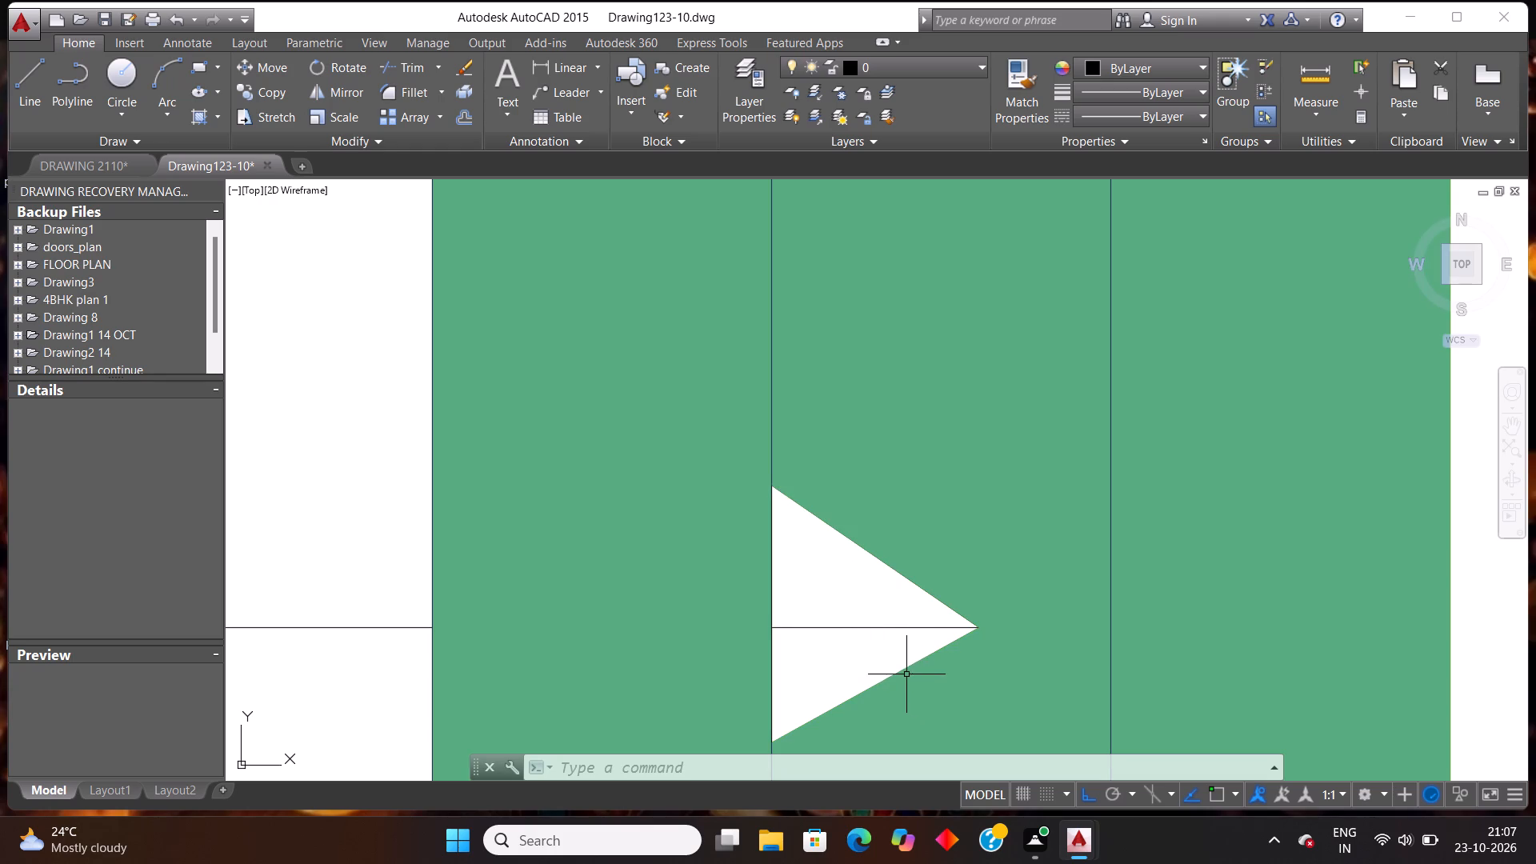
scroll(895, 455, down, 3)
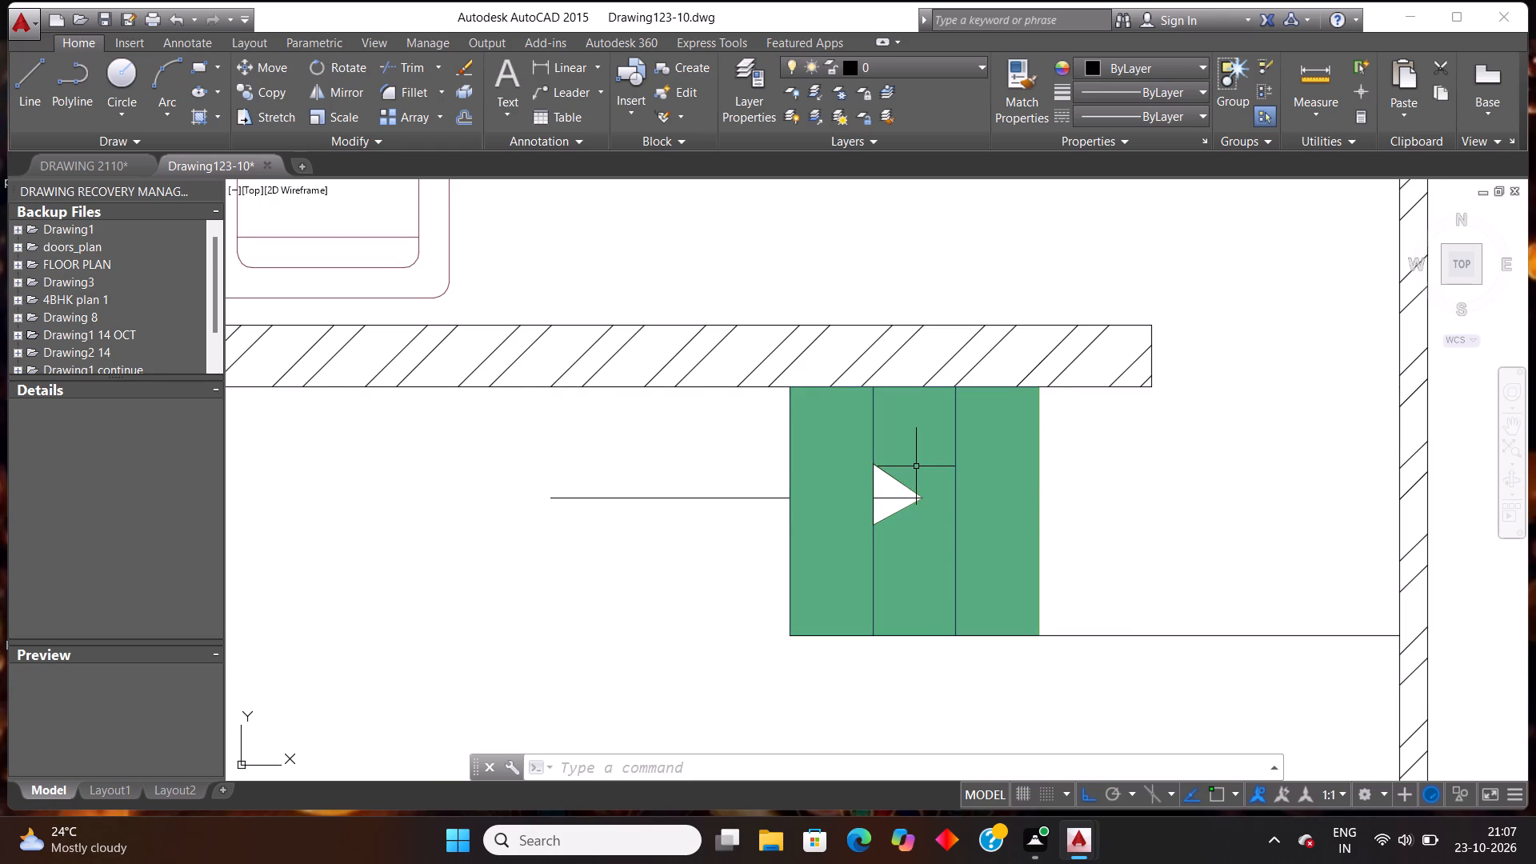
Examine the whole floor plan, checking the wall hatching, room labels, furniture and kitchen counter.
scroll(914, 485, down, 5)
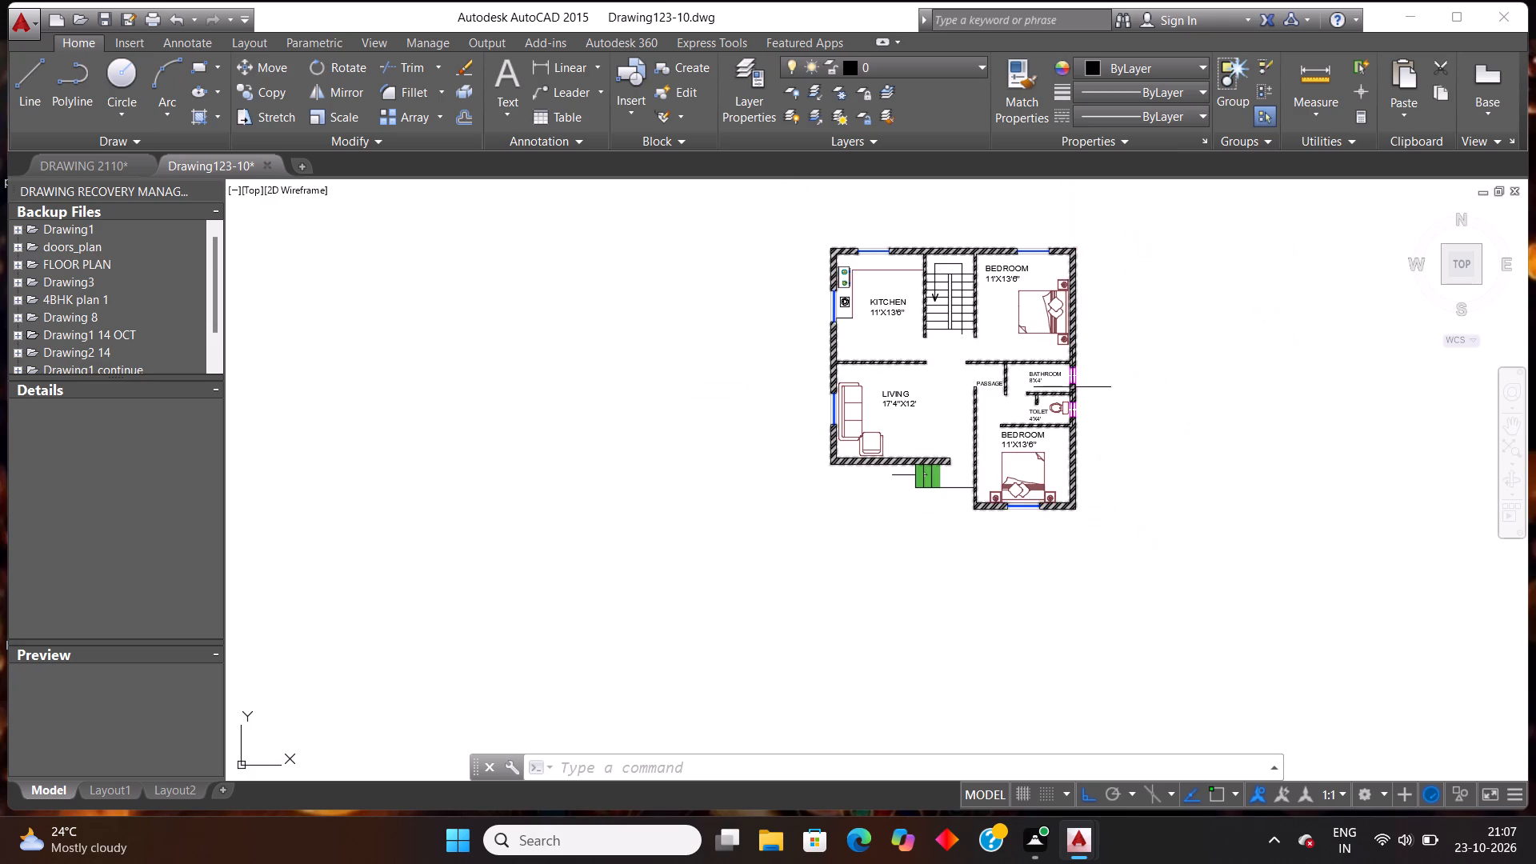
scroll(1078, 279, up, 1)
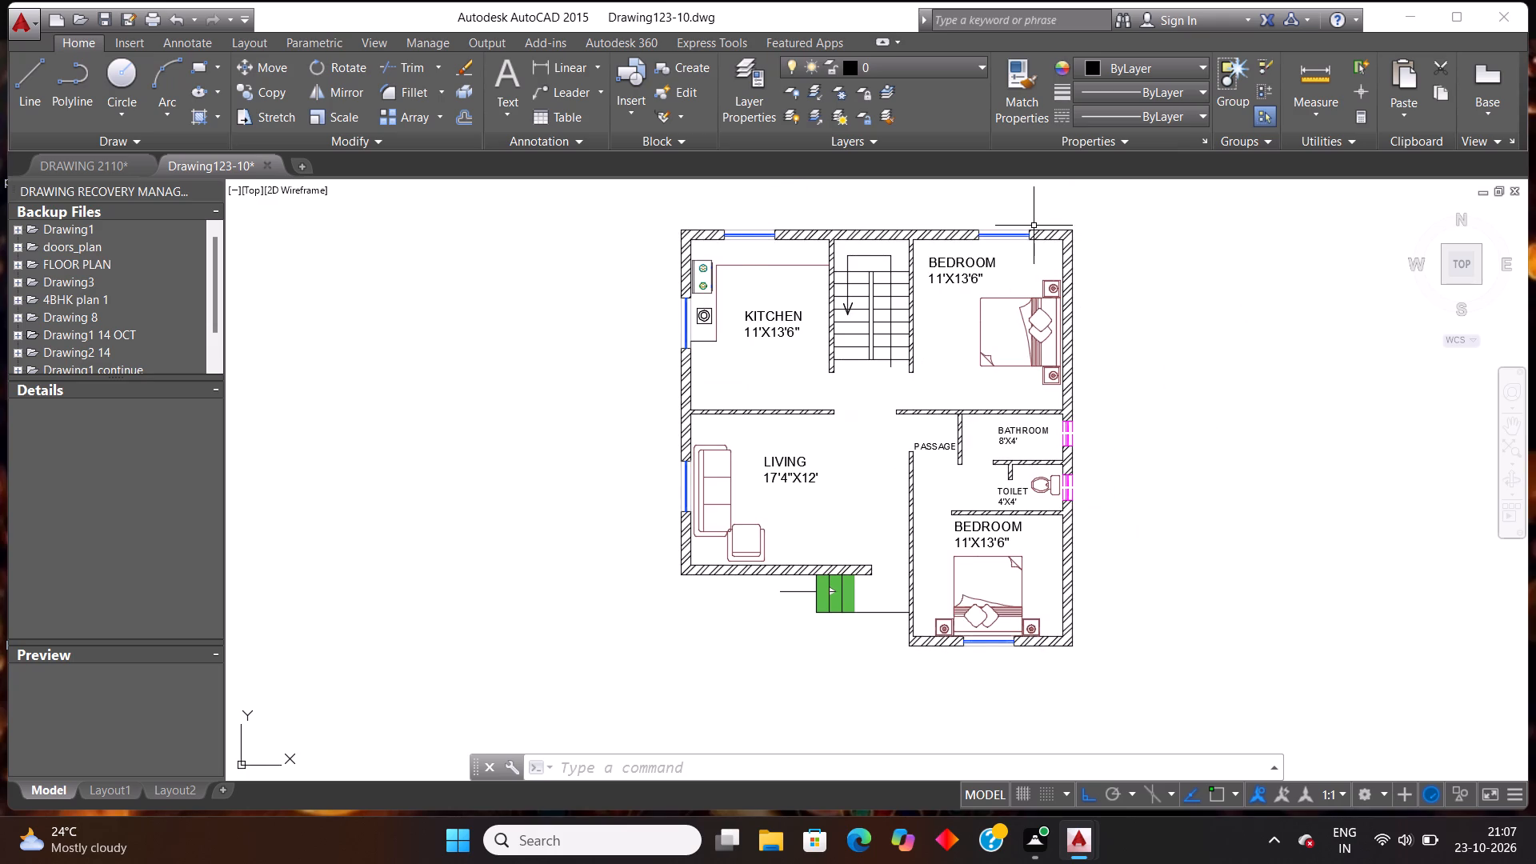
scroll(1034, 226, up, 1)
scroll(1034, 226, down, 2)
scroll(1033, 218, up, 2)
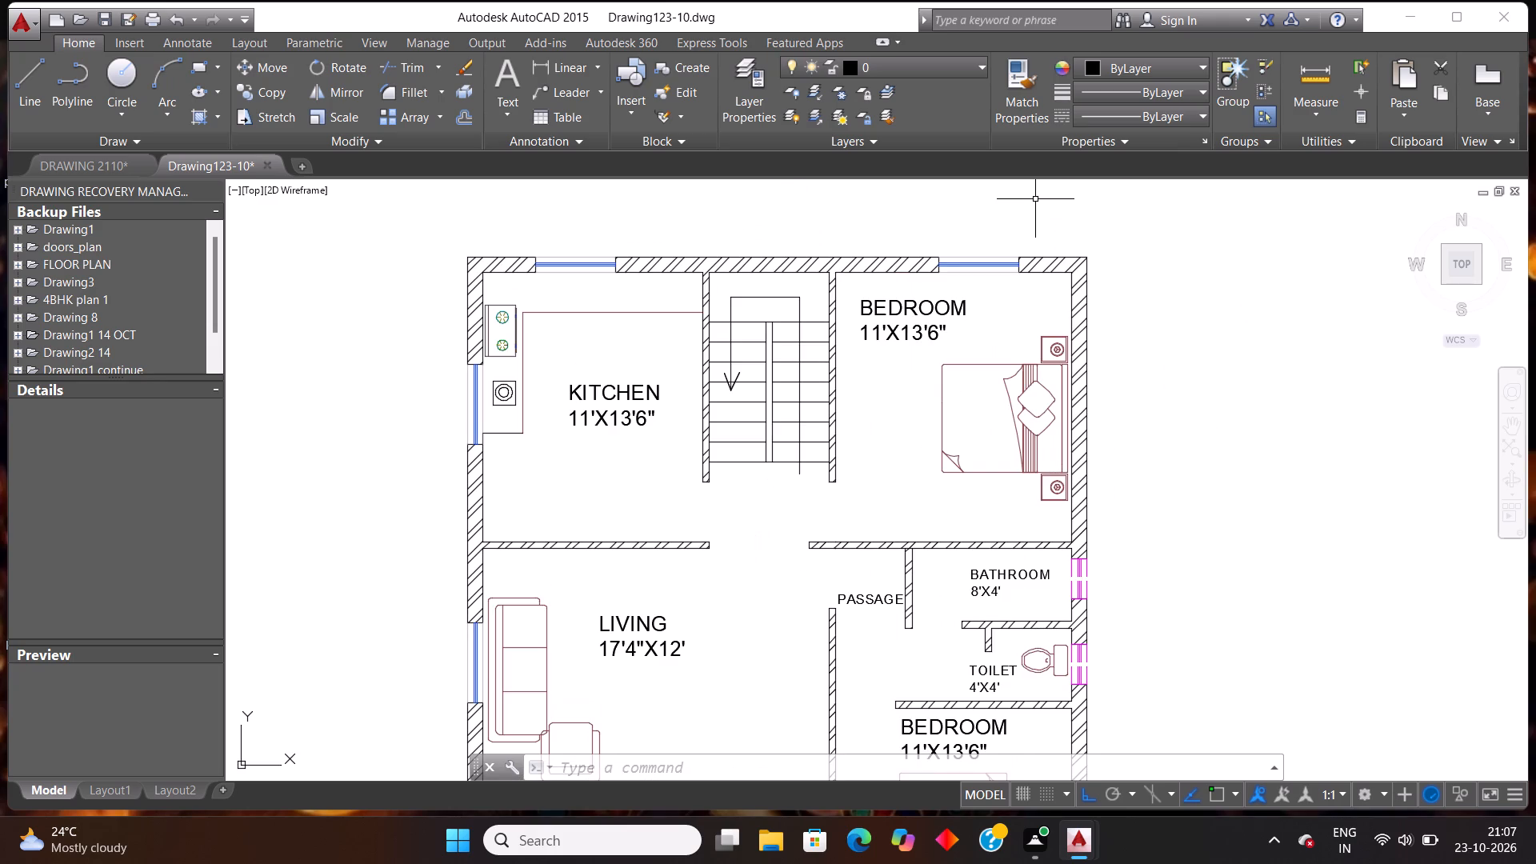
scroll(836, 410, down, 2)
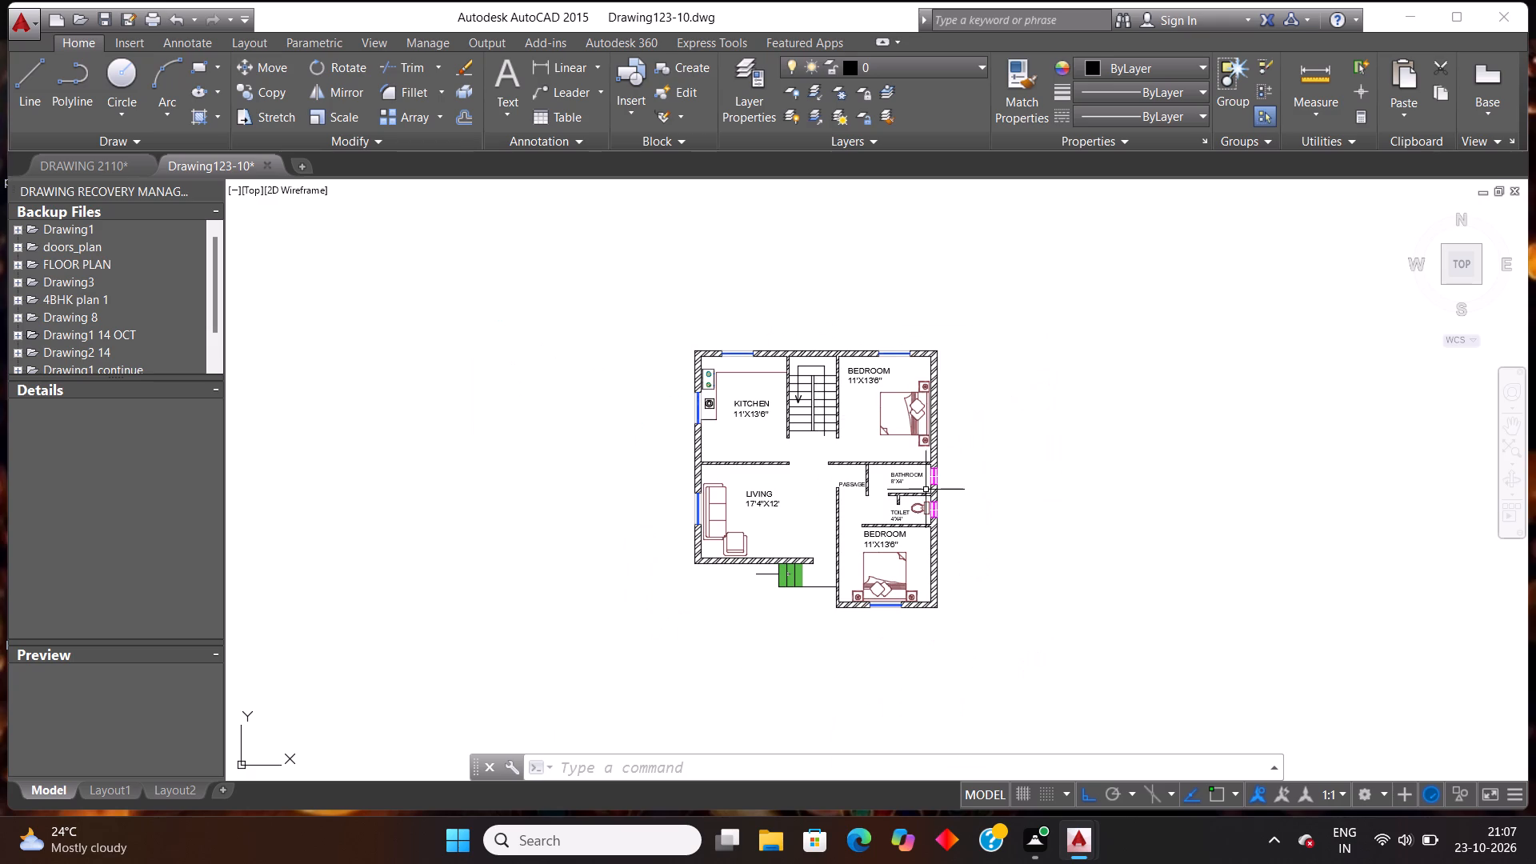
scroll(876, 517, up, 2)
scroll(855, 495, down, 1)
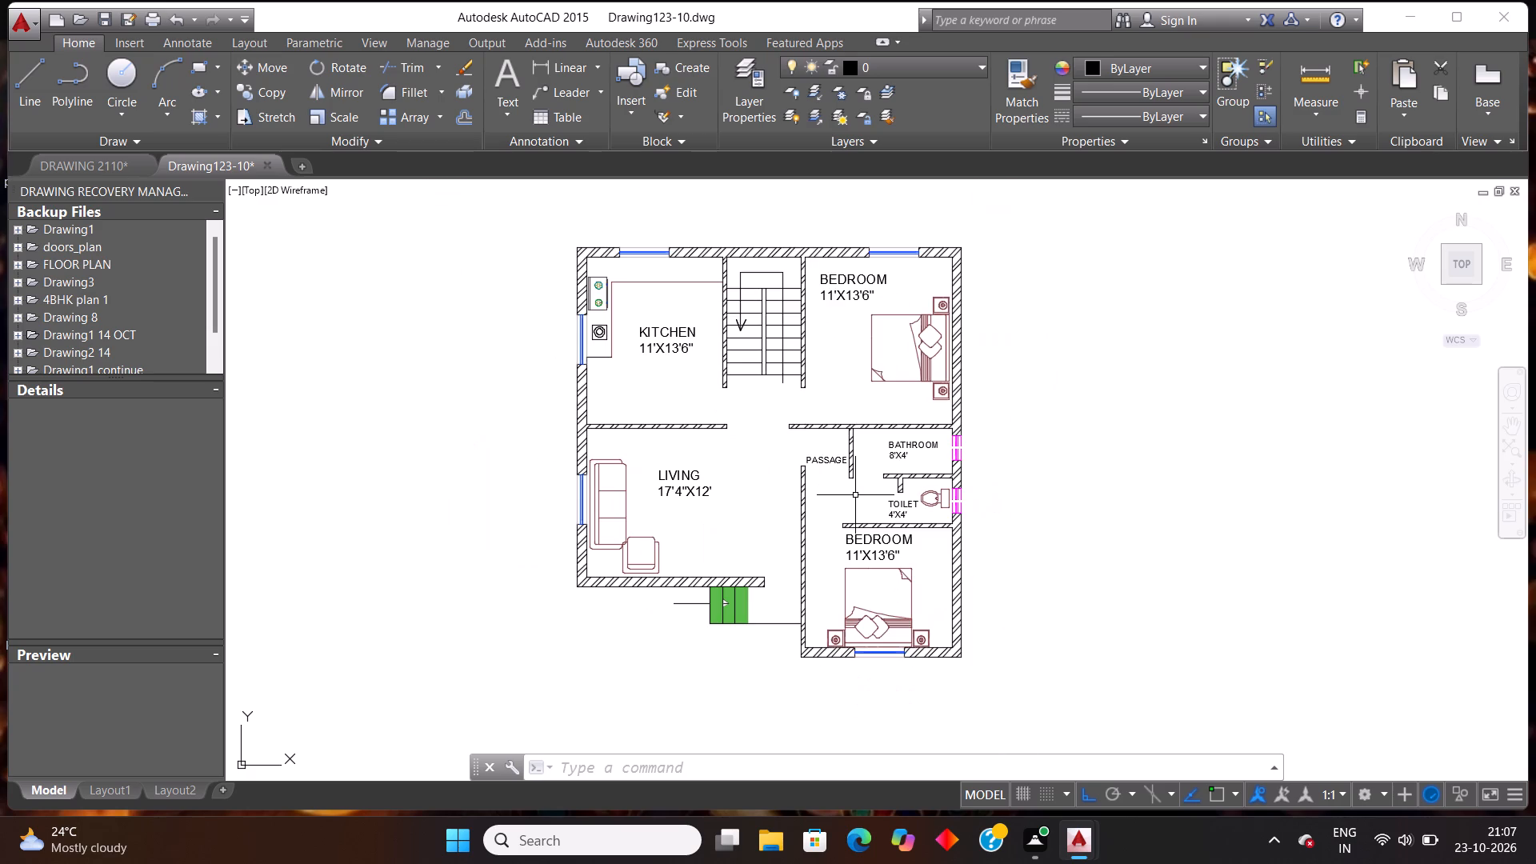
scroll(853, 486, down, 1)
scroll(665, 345, up, 2)
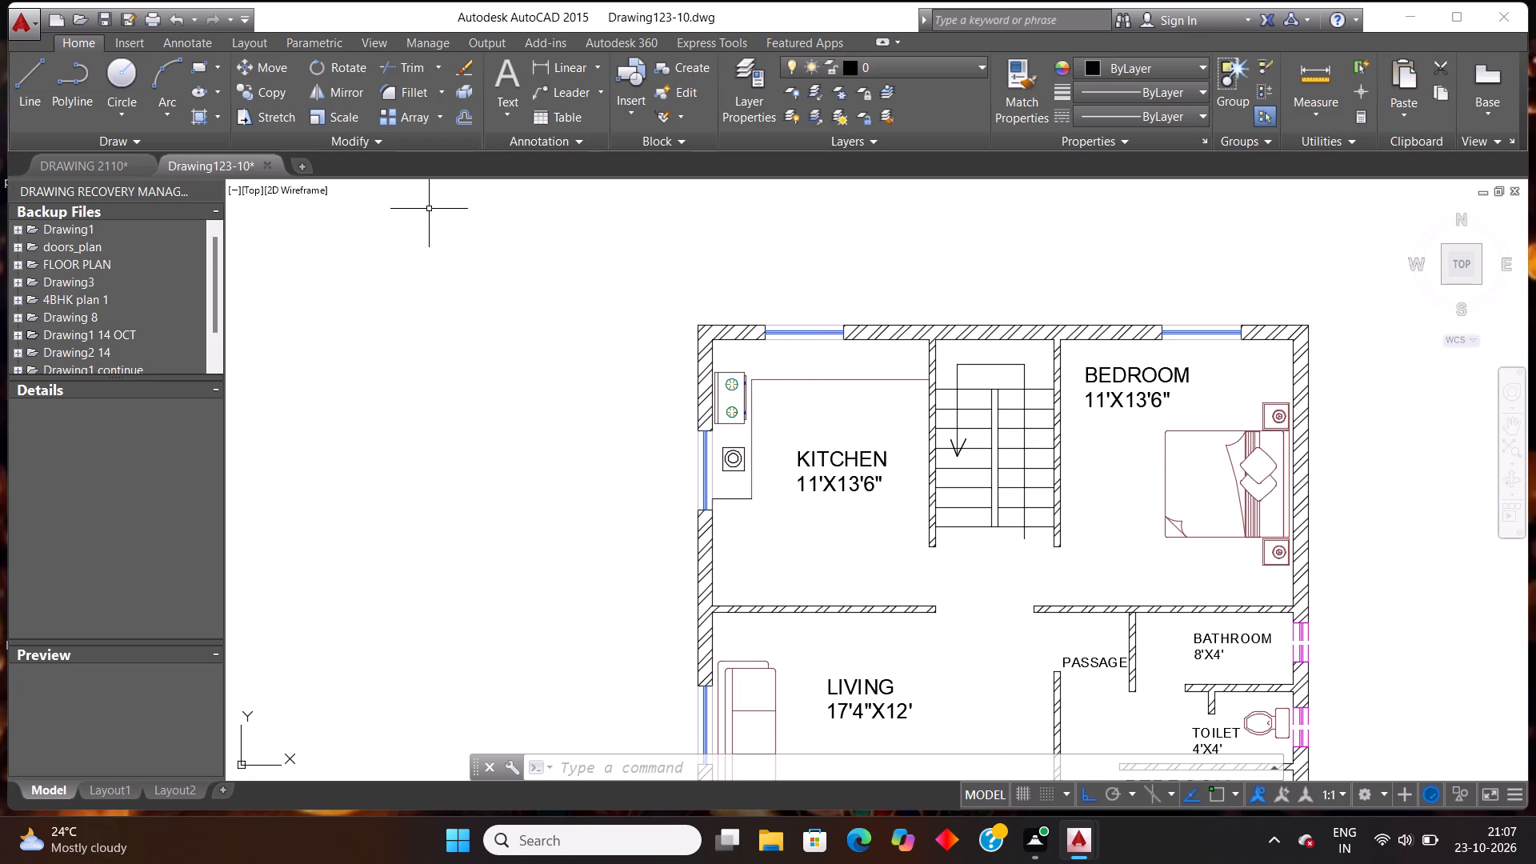
Fill the L-shaped kitchen counter with a solid hatch, leaving the stove and sink clear.
key(h)
key(Return)
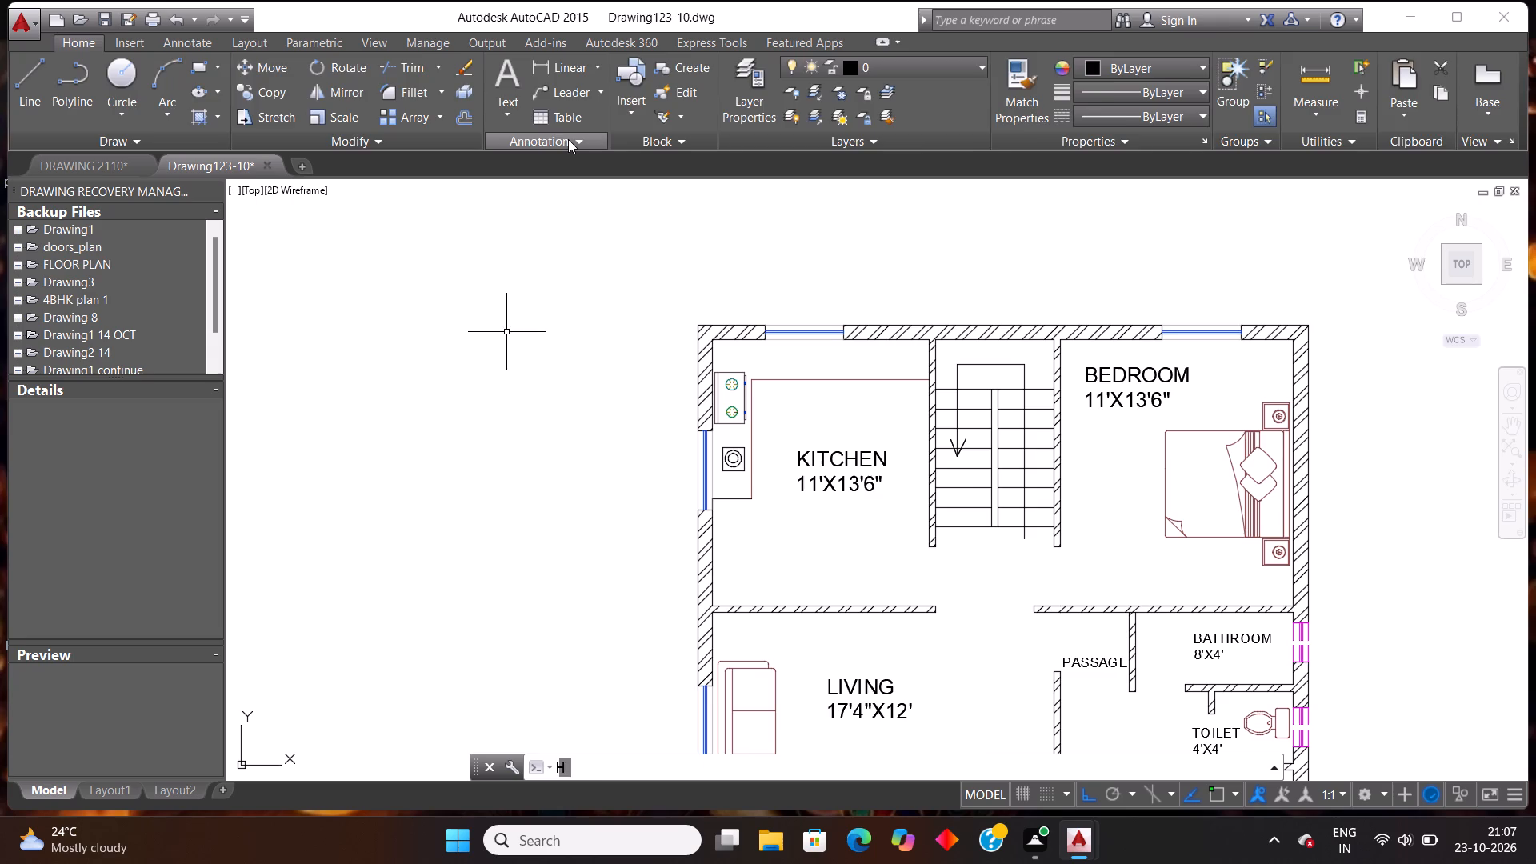
click(816, 366)
scroll(990, 388, down, 2)
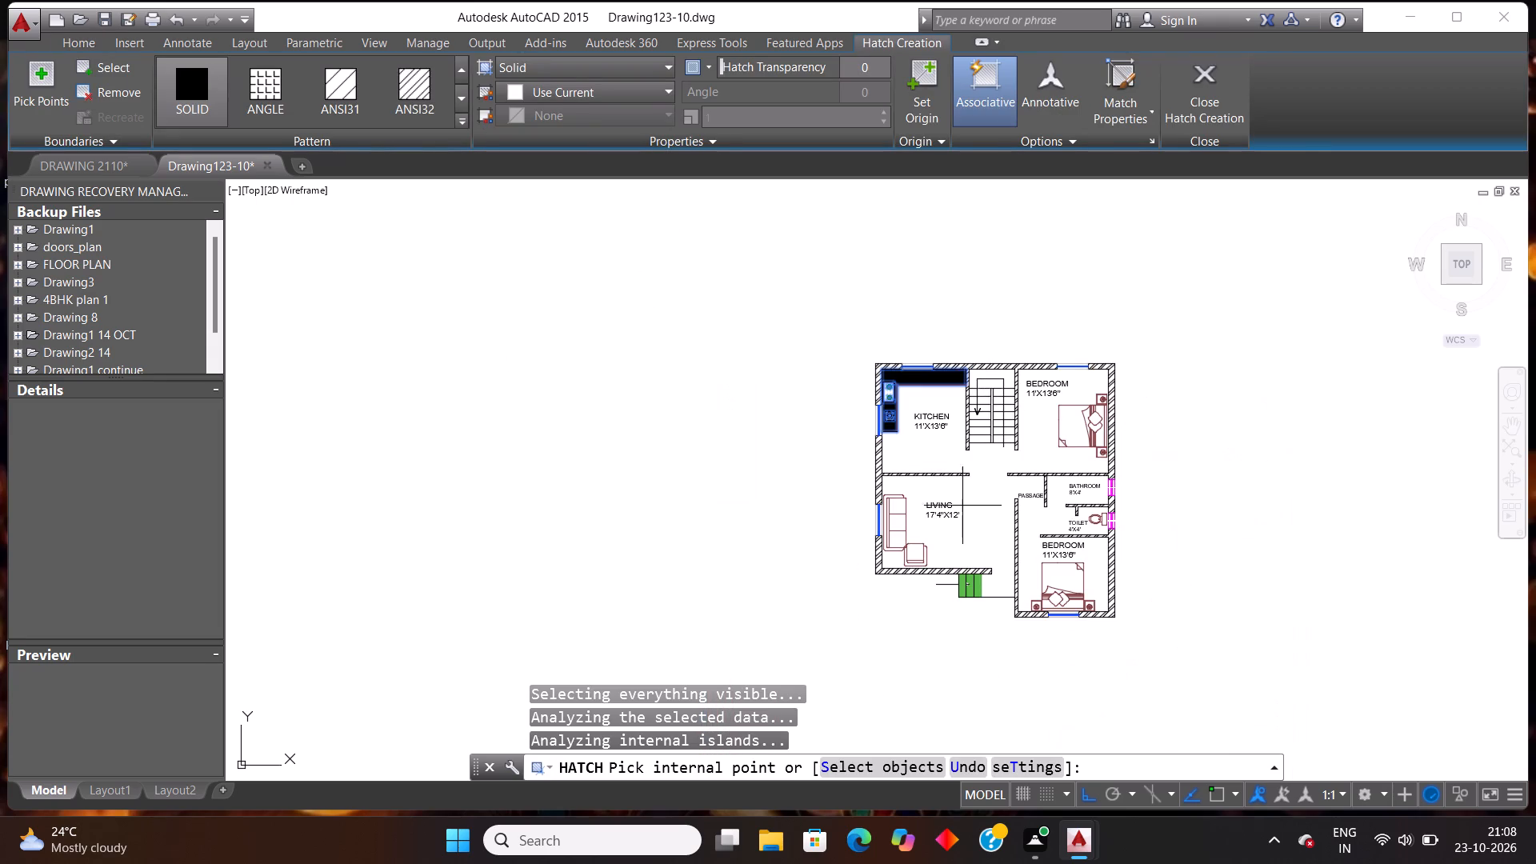
scroll(903, 554, up, 2)
scroll(928, 514, down, 1)
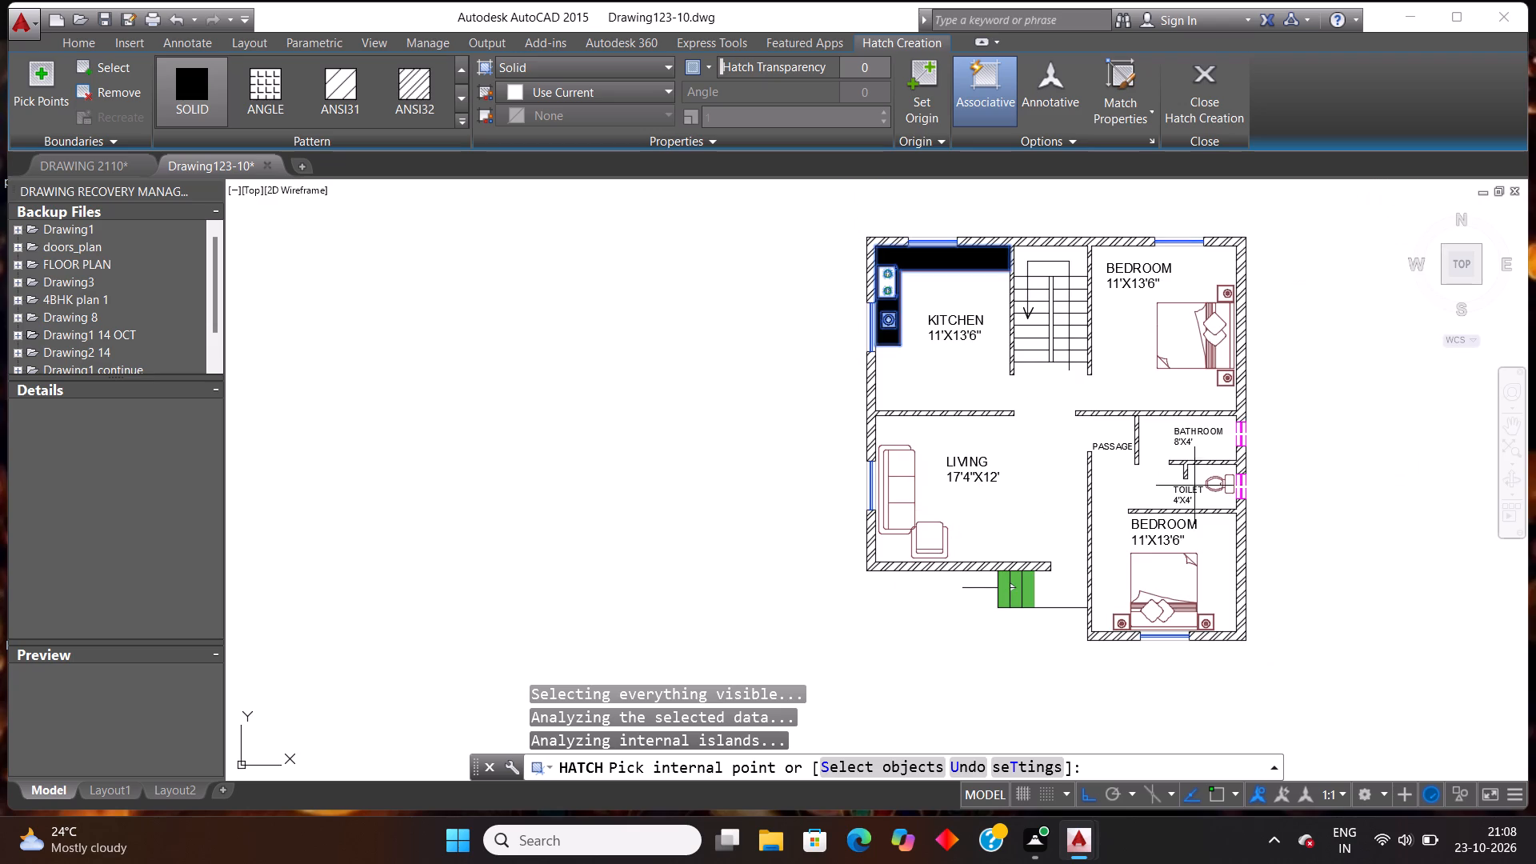
key(Escape)
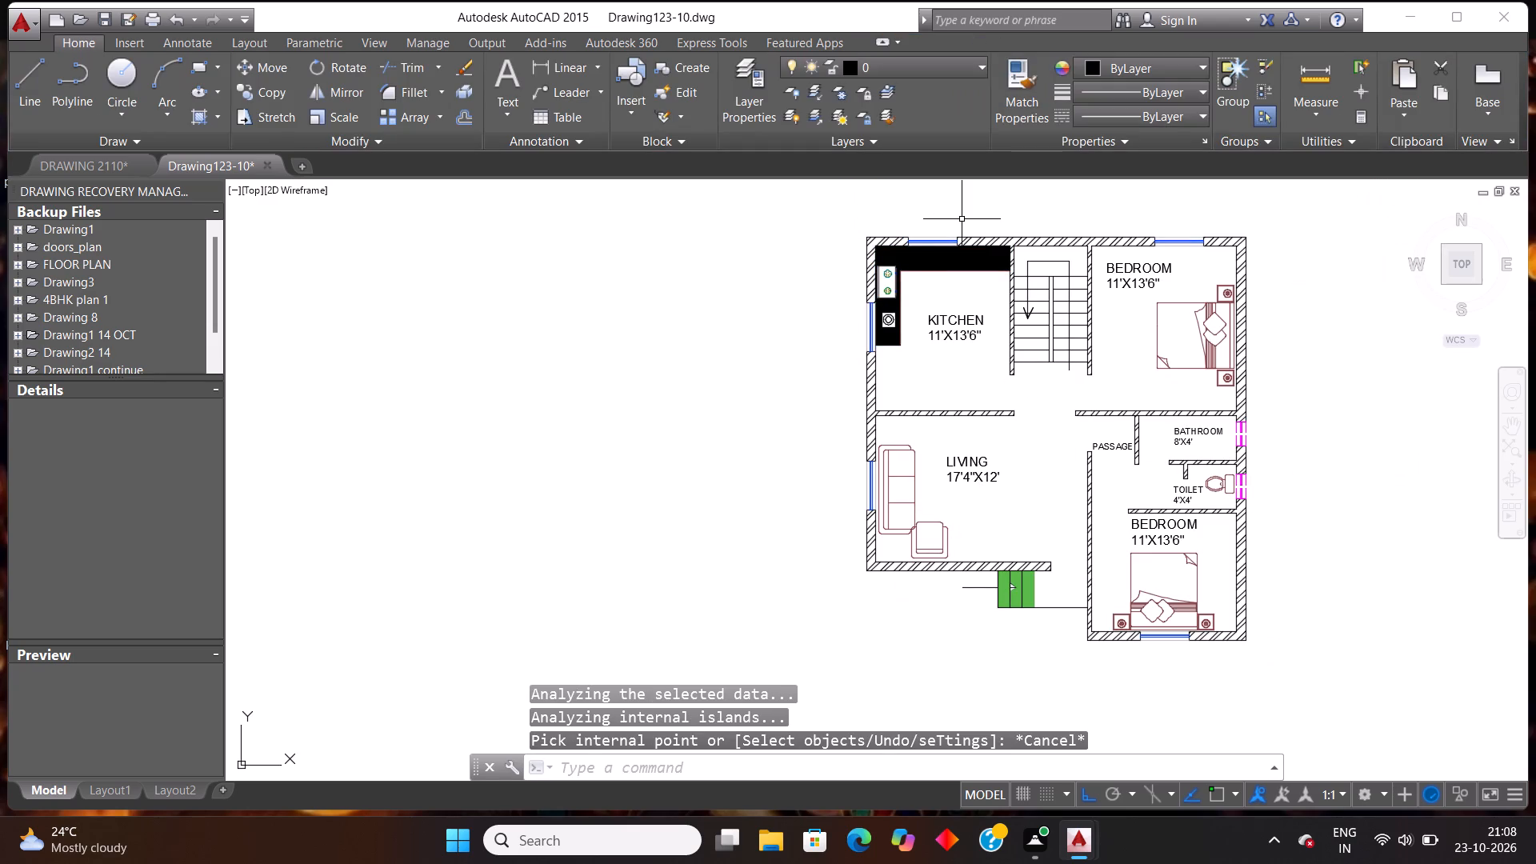
Change the colour of the kitchen counter's solid hatch to blue 94,103,175.
scroll(962, 220, down, 2)
scroll(962, 220, up, 5)
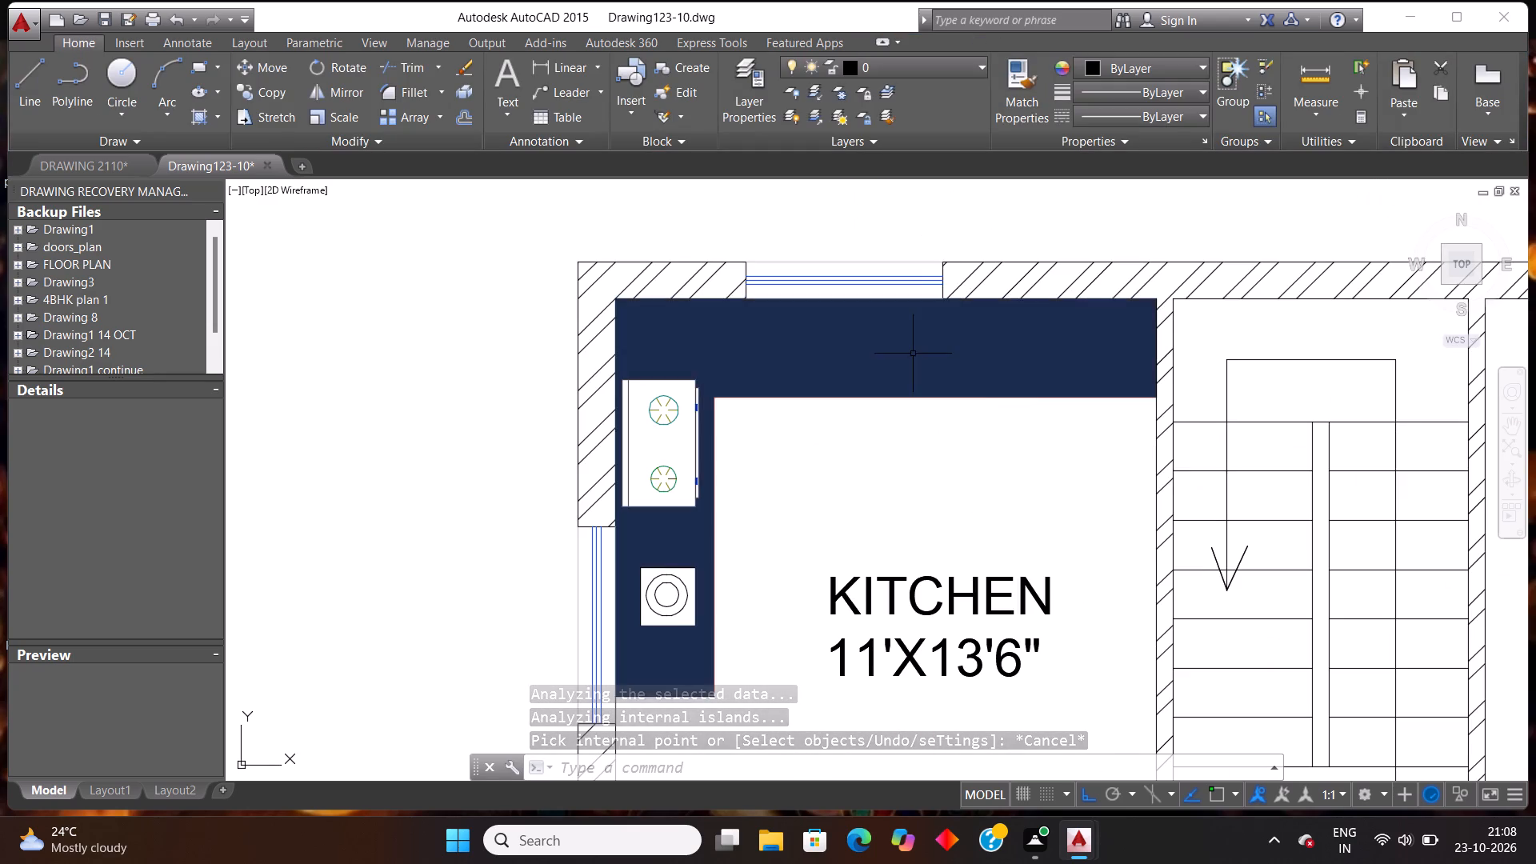
click(913, 354)
click(536, 89)
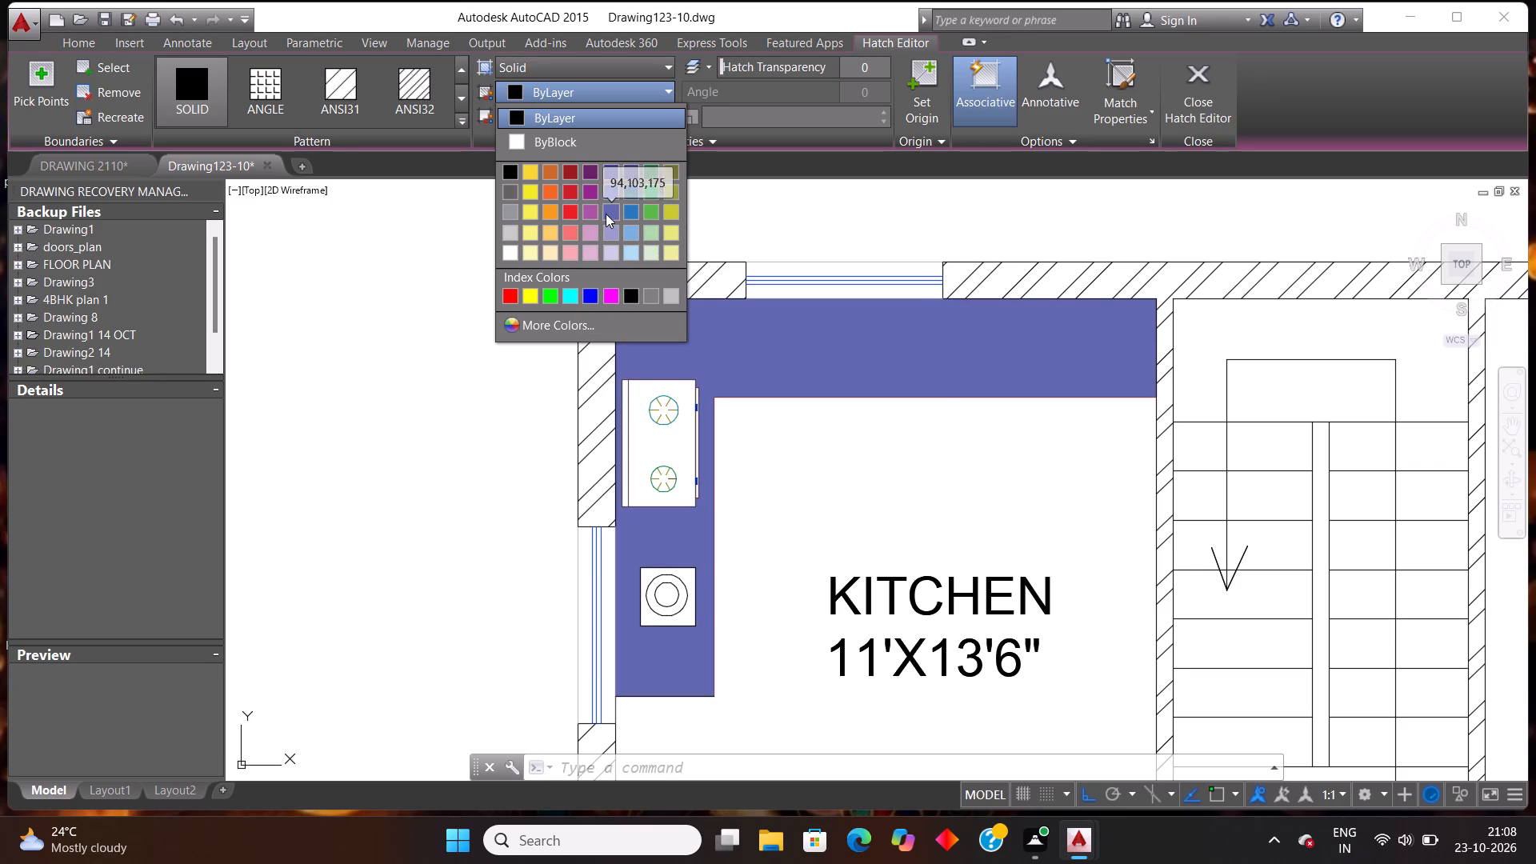
click(606, 214)
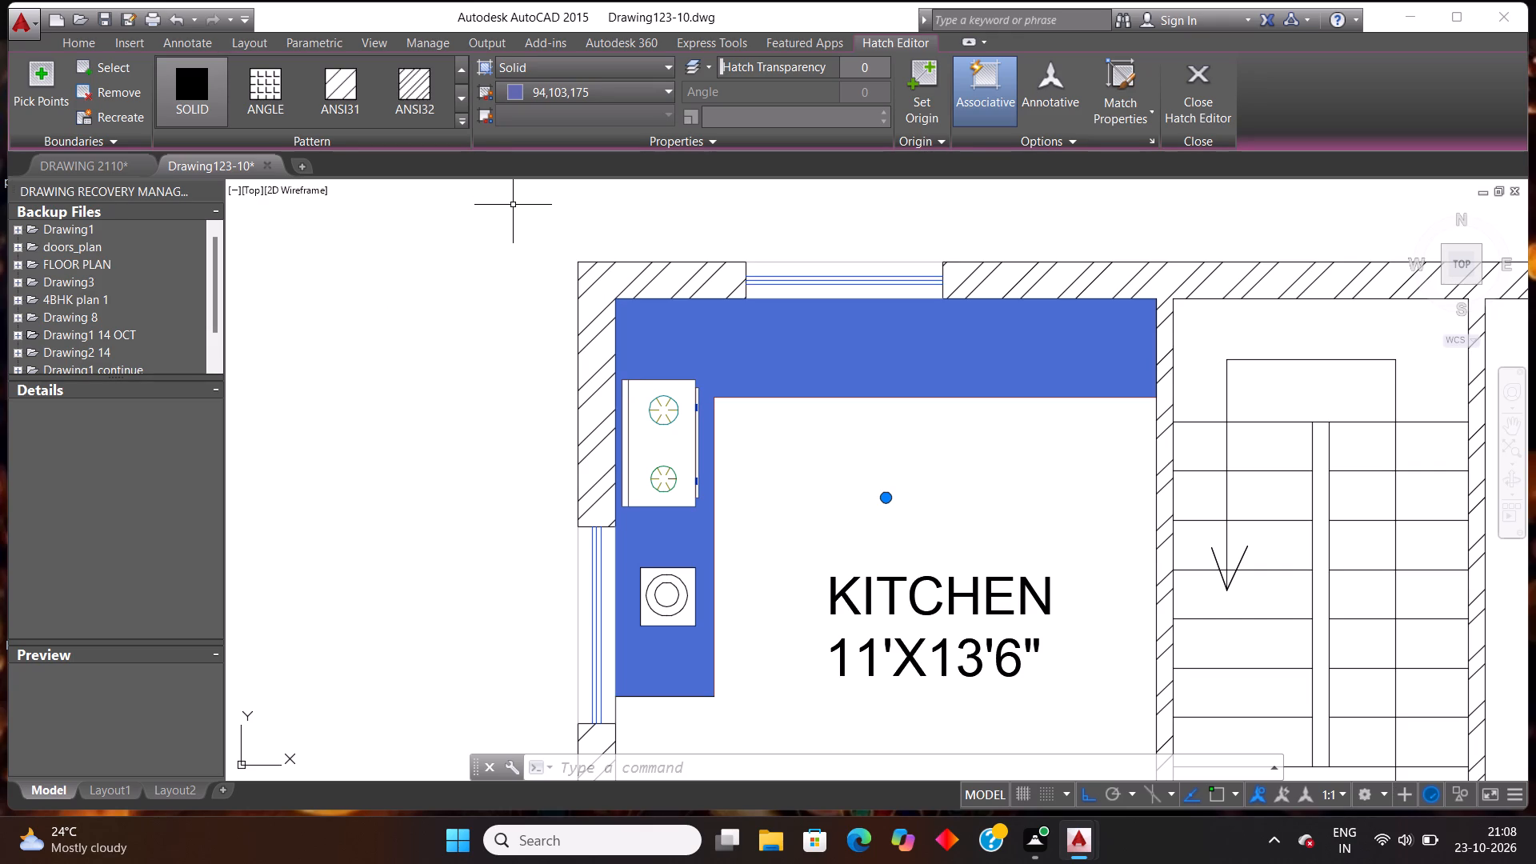
key(Escape)
key(Escape)
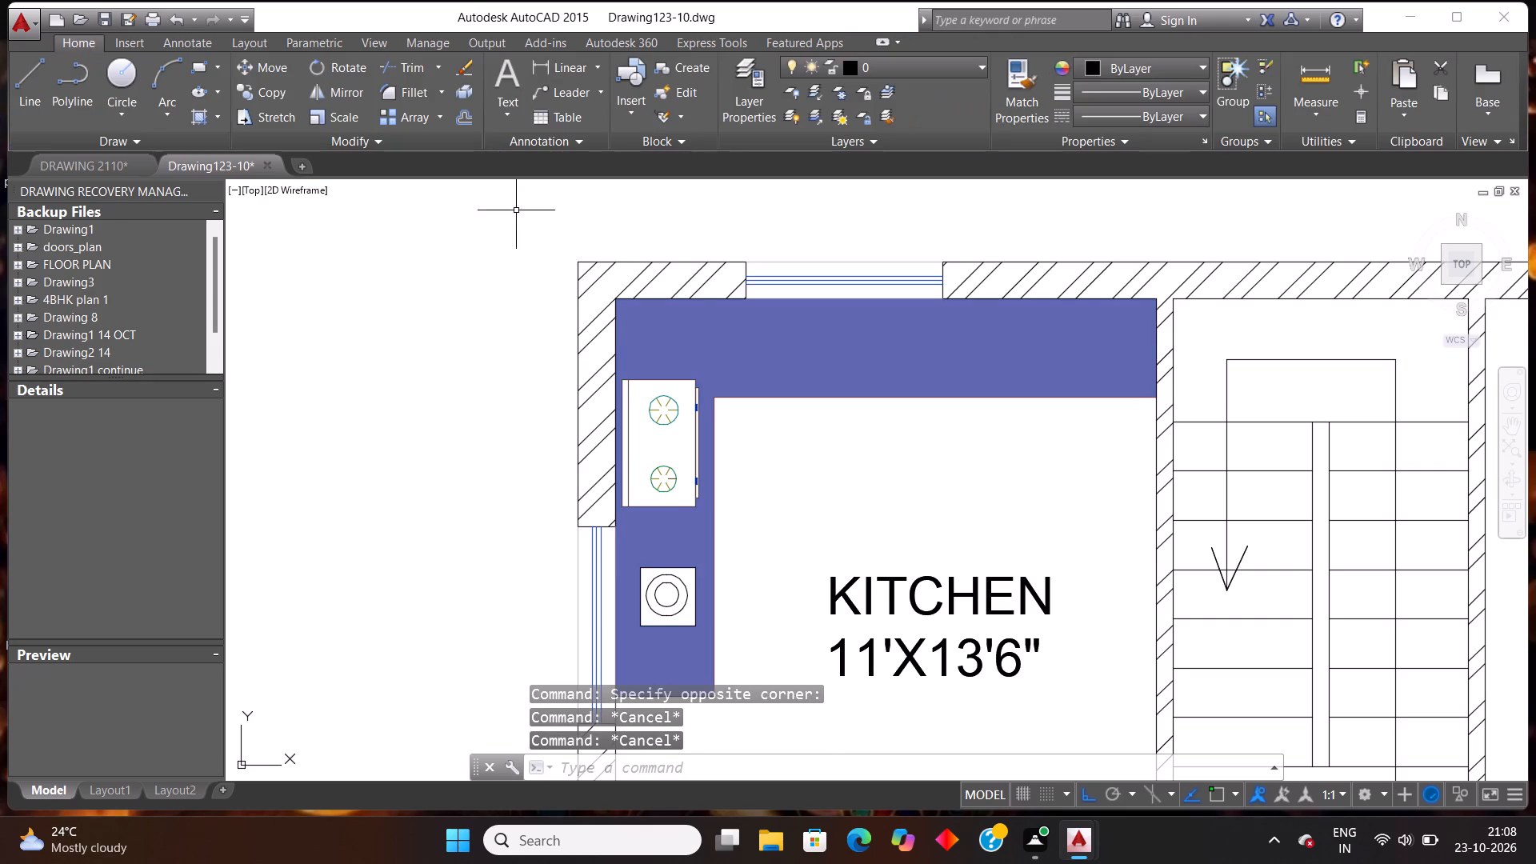
Open the wall hatch's pattern scale.
scroll(614, 271, down, 4)
scroll(906, 287, up, 1)
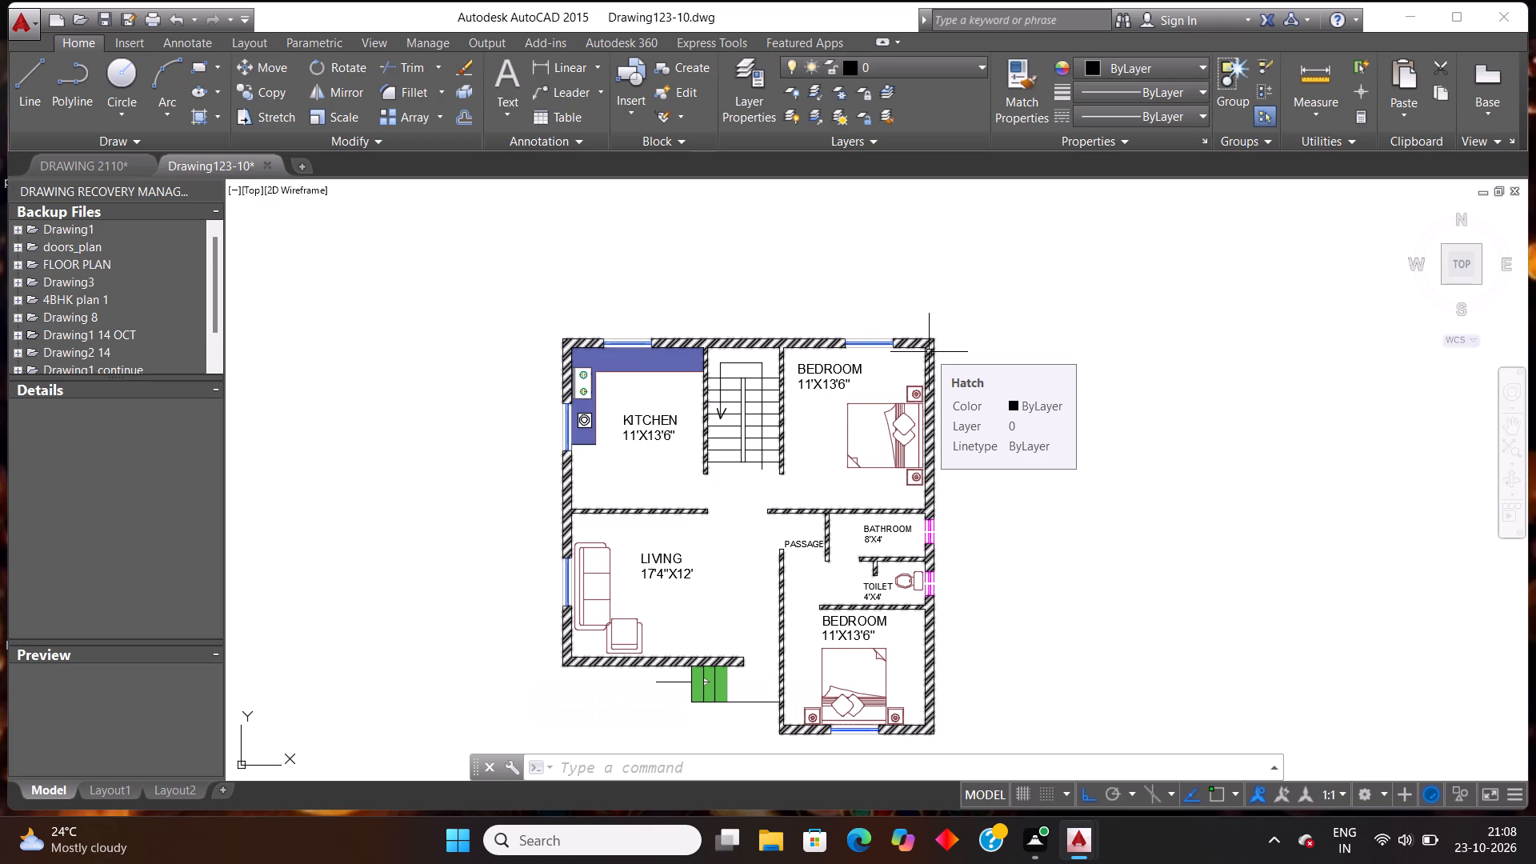
click(929, 352)
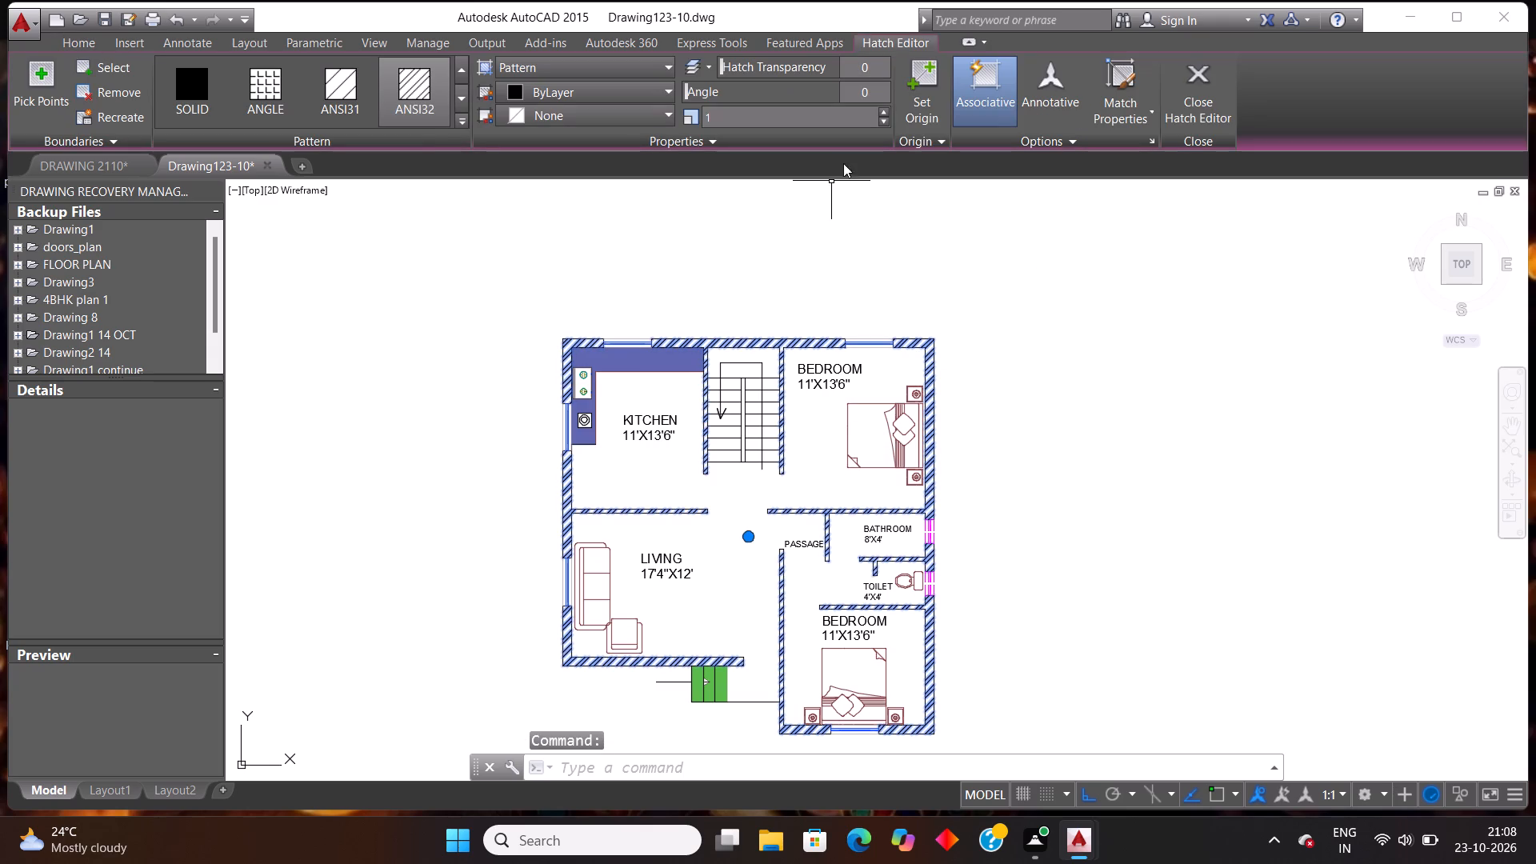
click(742, 116)
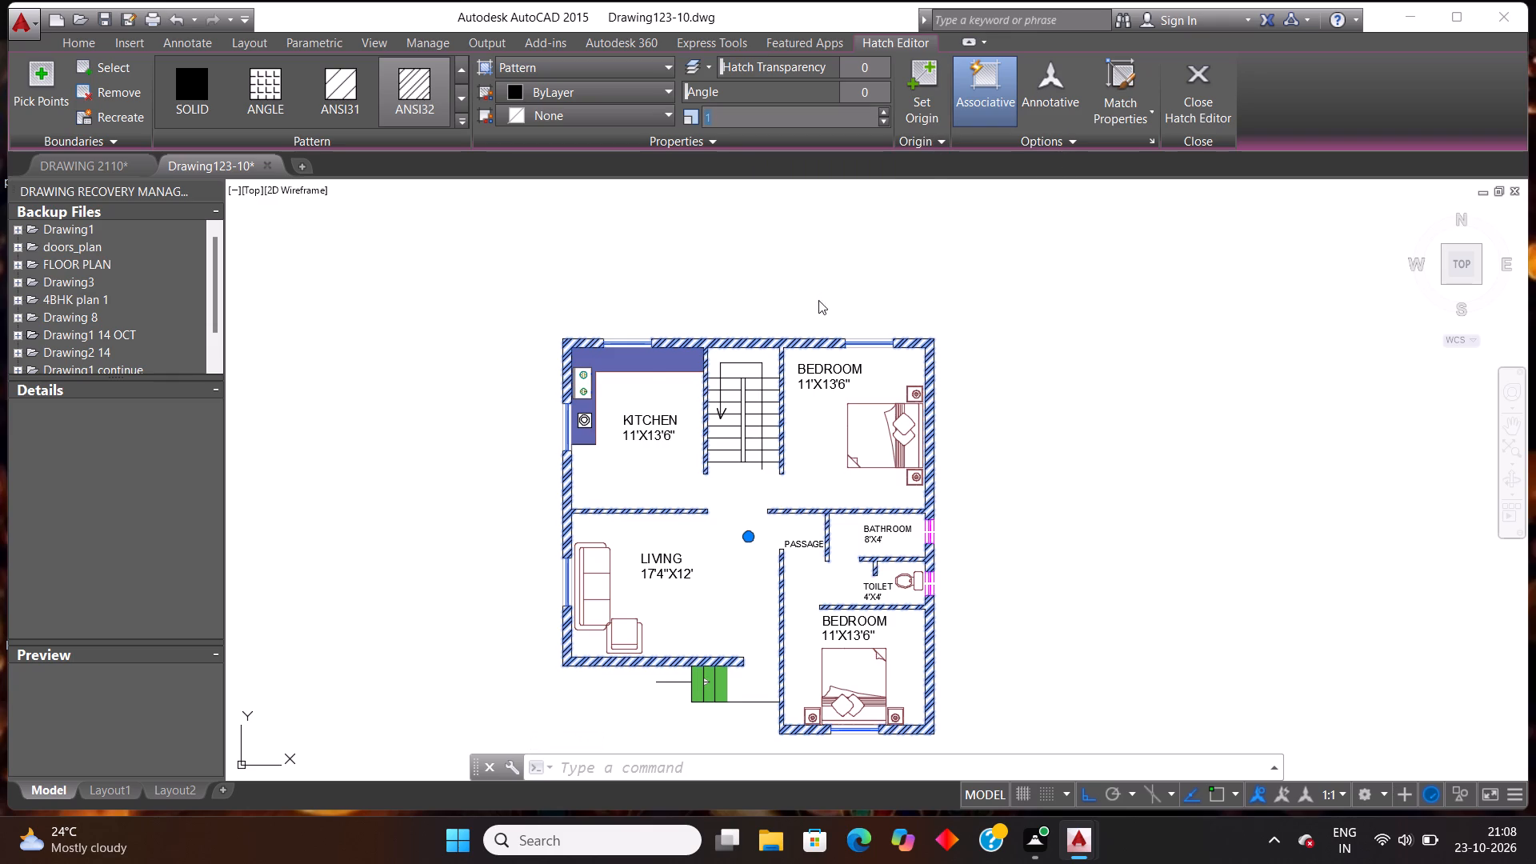
scroll(822, 307, down, 3)
scroll(822, 307, up, 3)
key(Escape)
key(Escape)
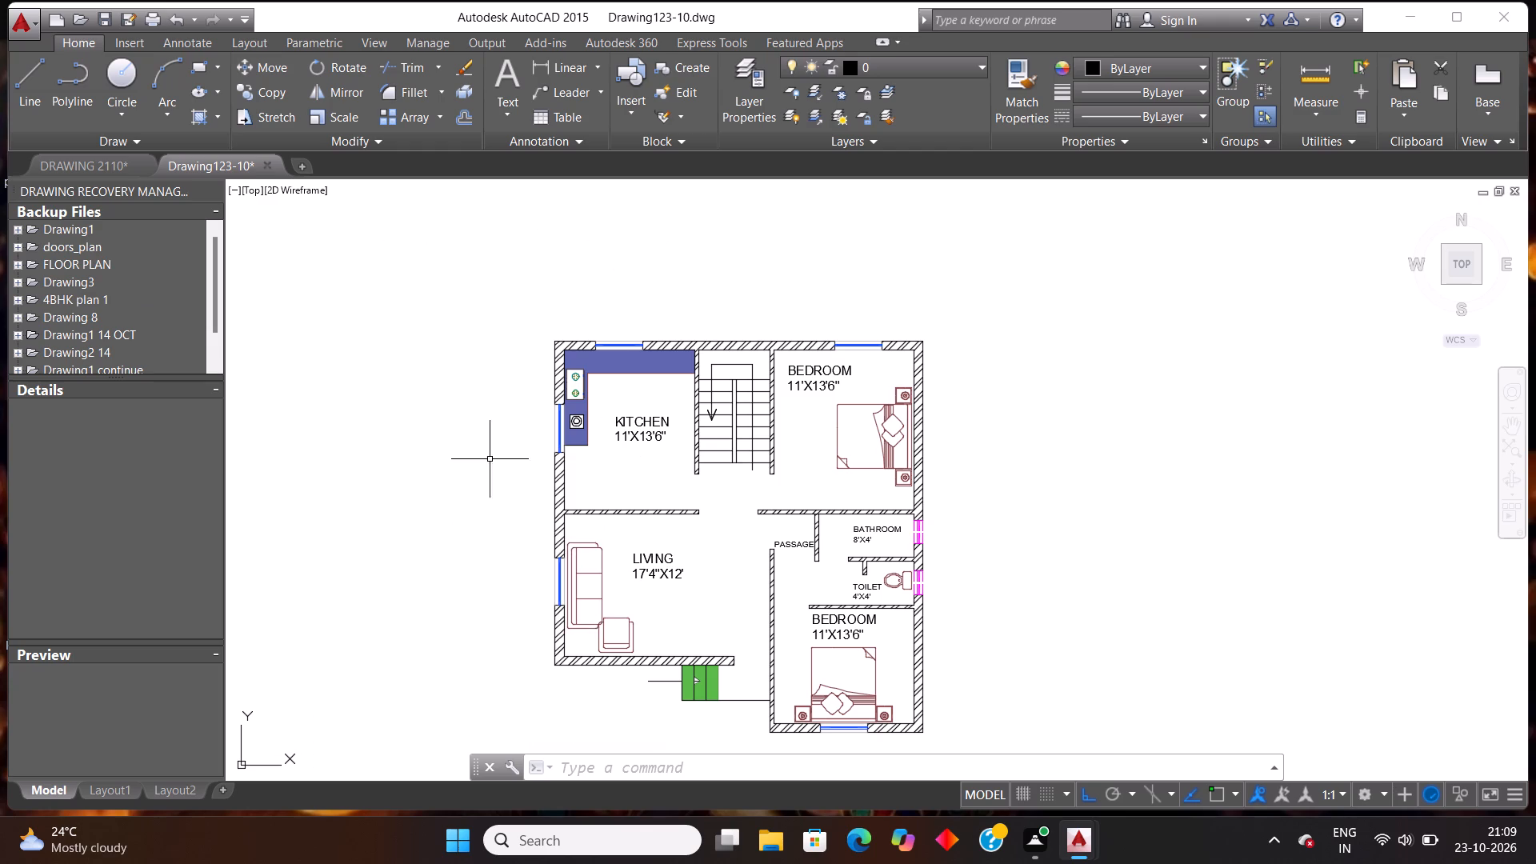
Examine the wall hatching around the kitchen, staircase and upper bedroom, selecting the hatch to check its pattern settings and extent.
scroll(662, 414, down, 2)
scroll(650, 421, up, 3)
scroll(648, 434, down, 1)
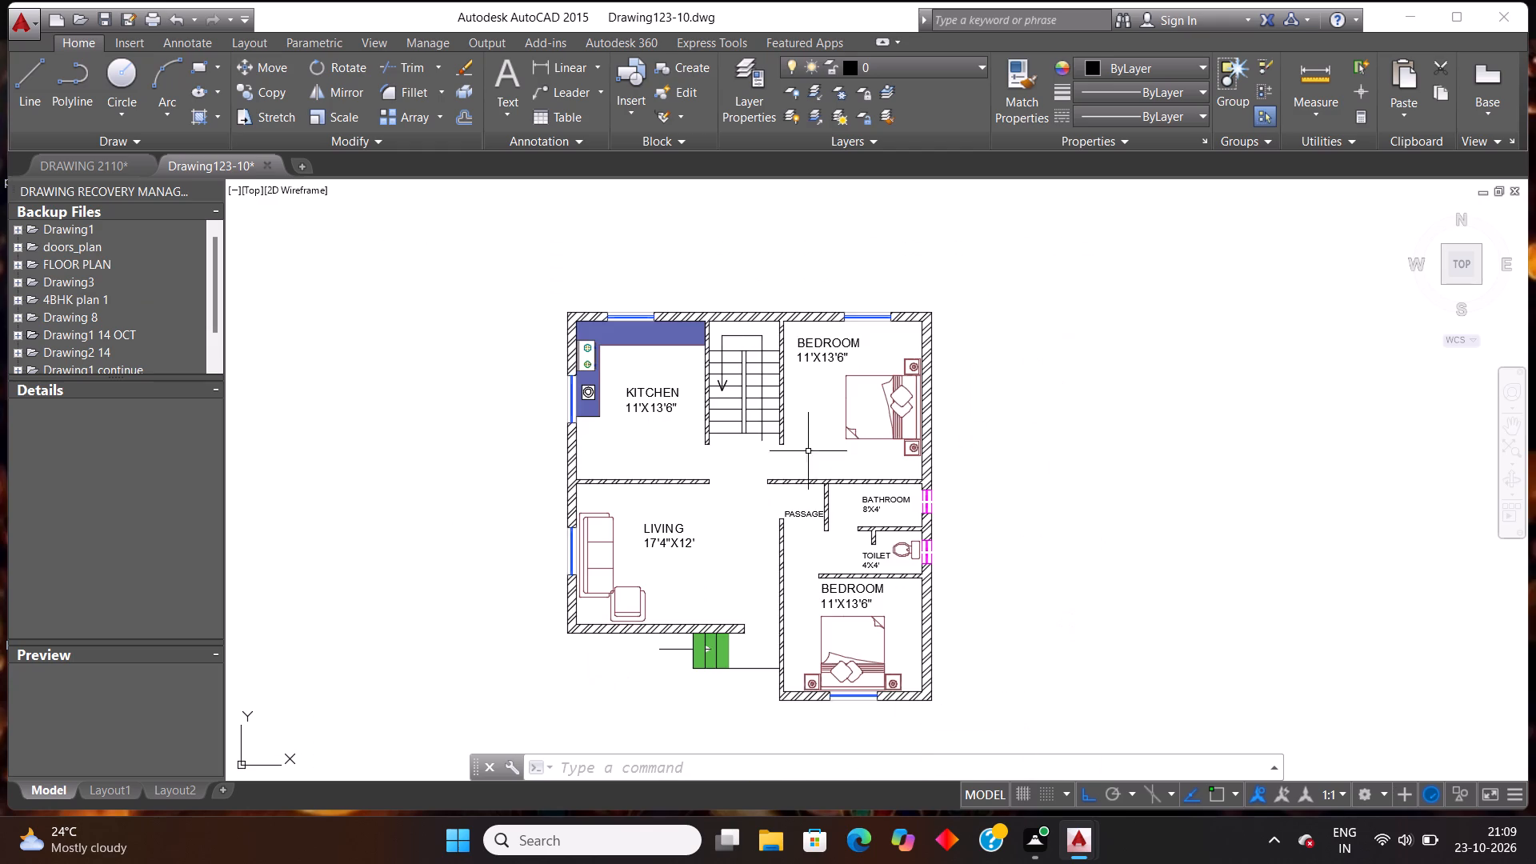
scroll(730, 343, up, 2)
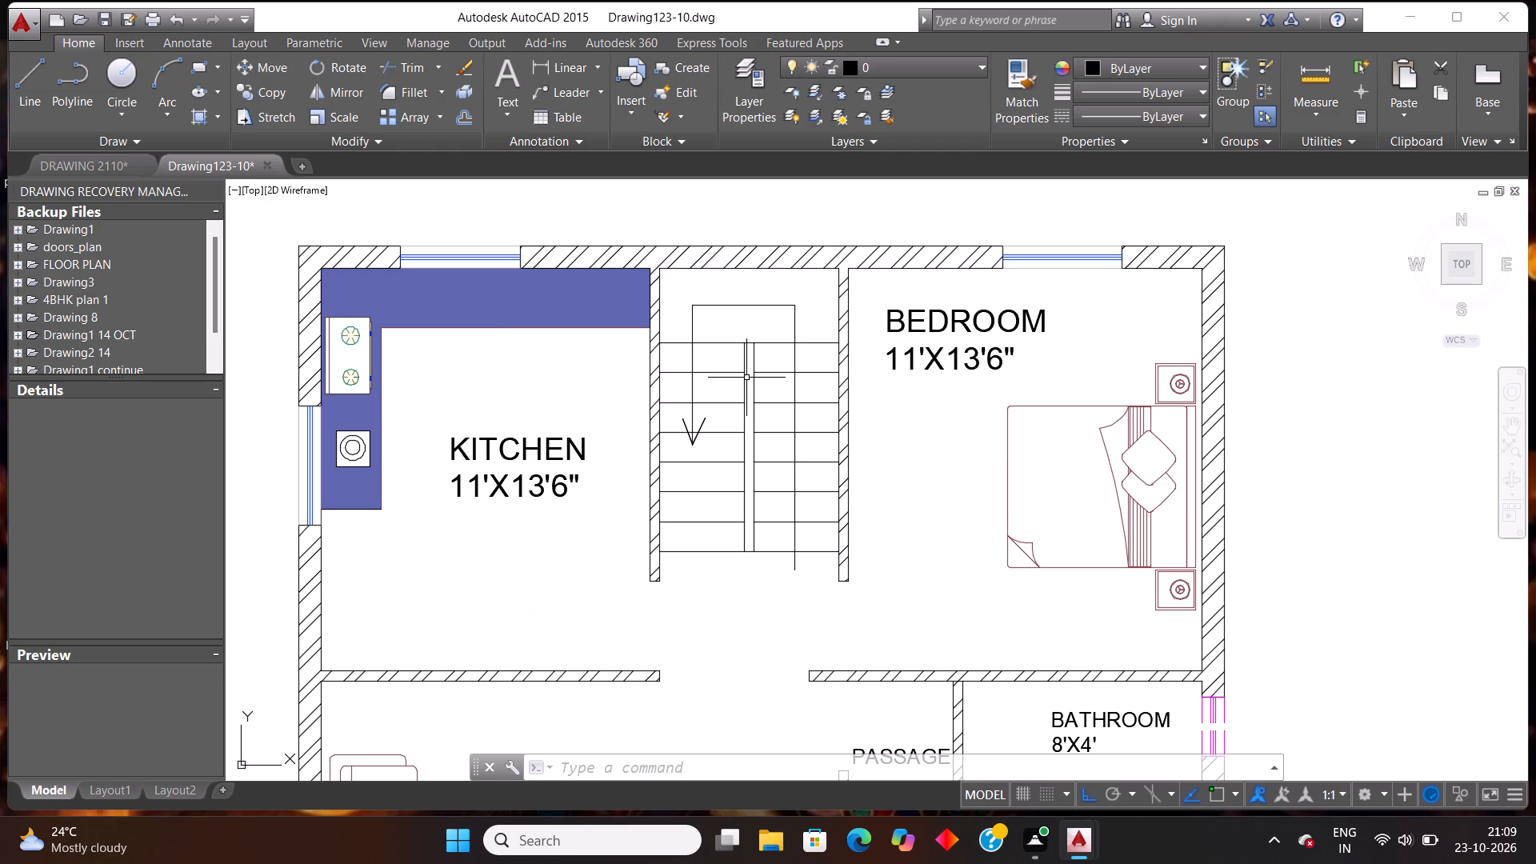
scroll(694, 280, down, 2)
scroll(694, 280, up, 1)
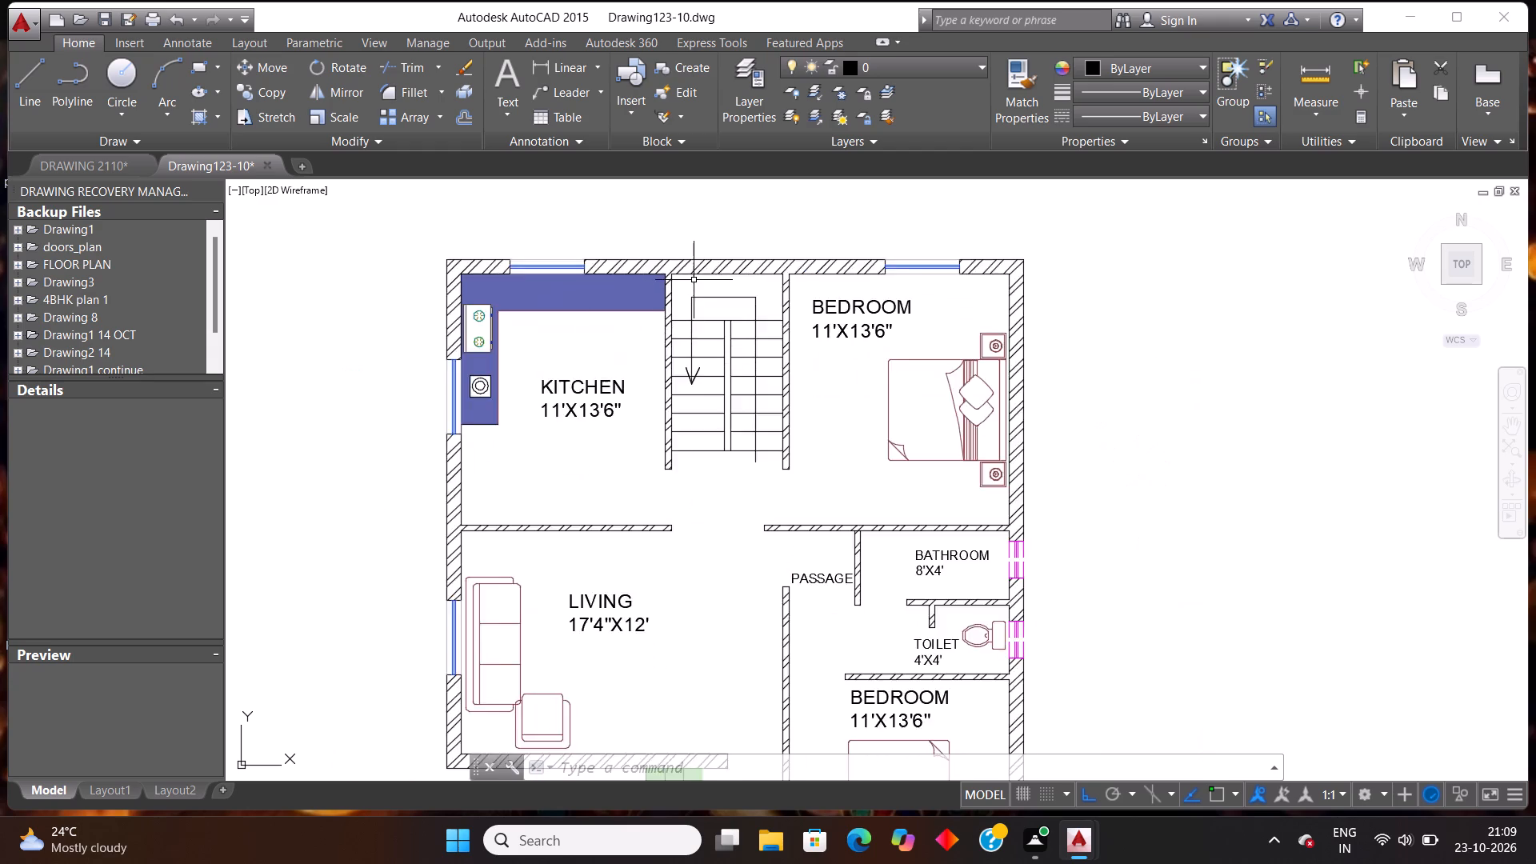
scroll(694, 280, up, 2)
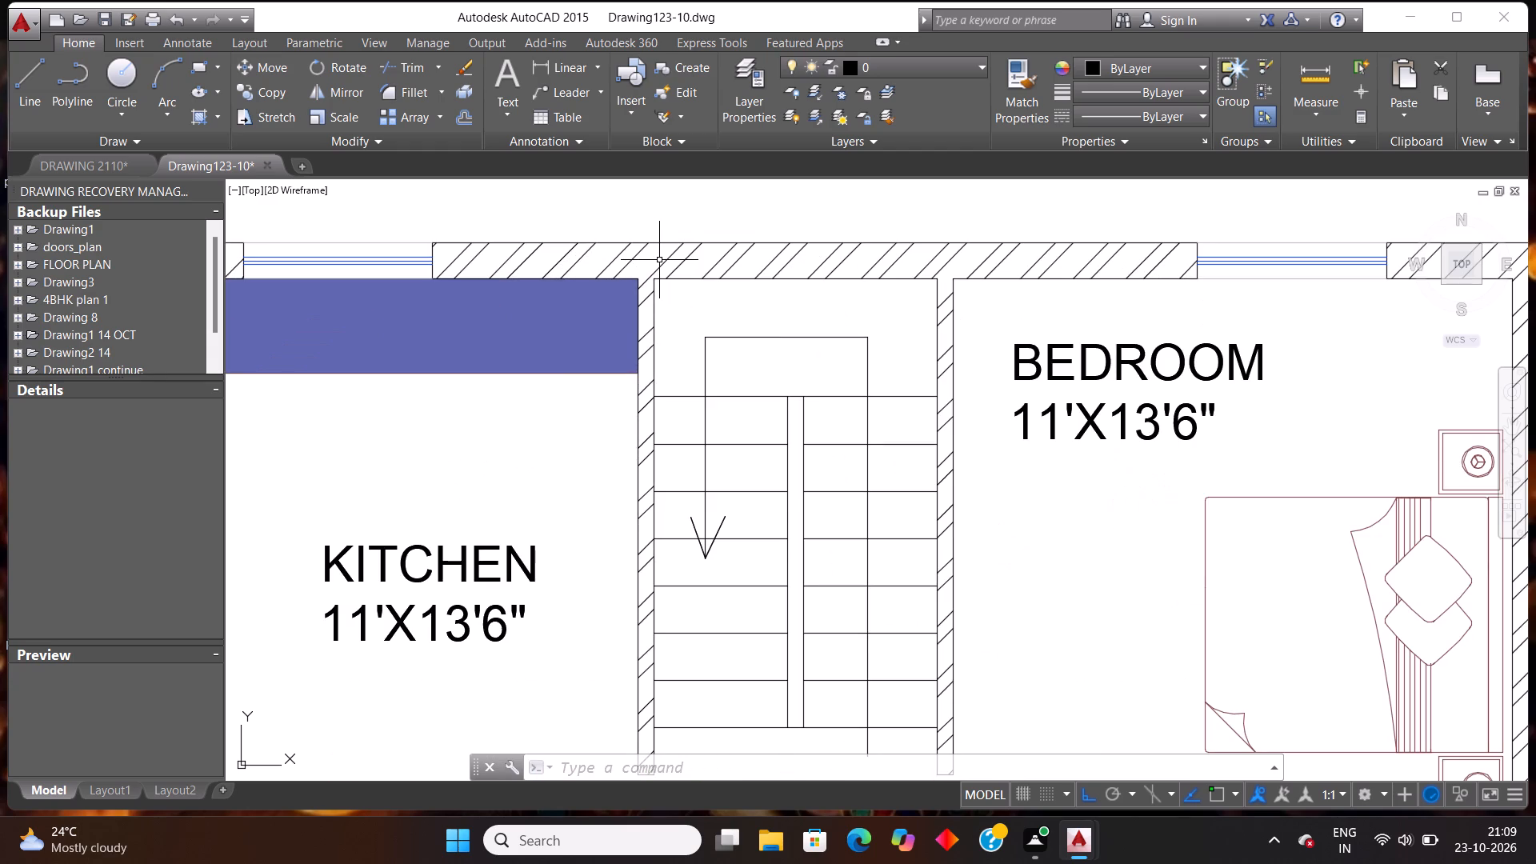
click(663, 262)
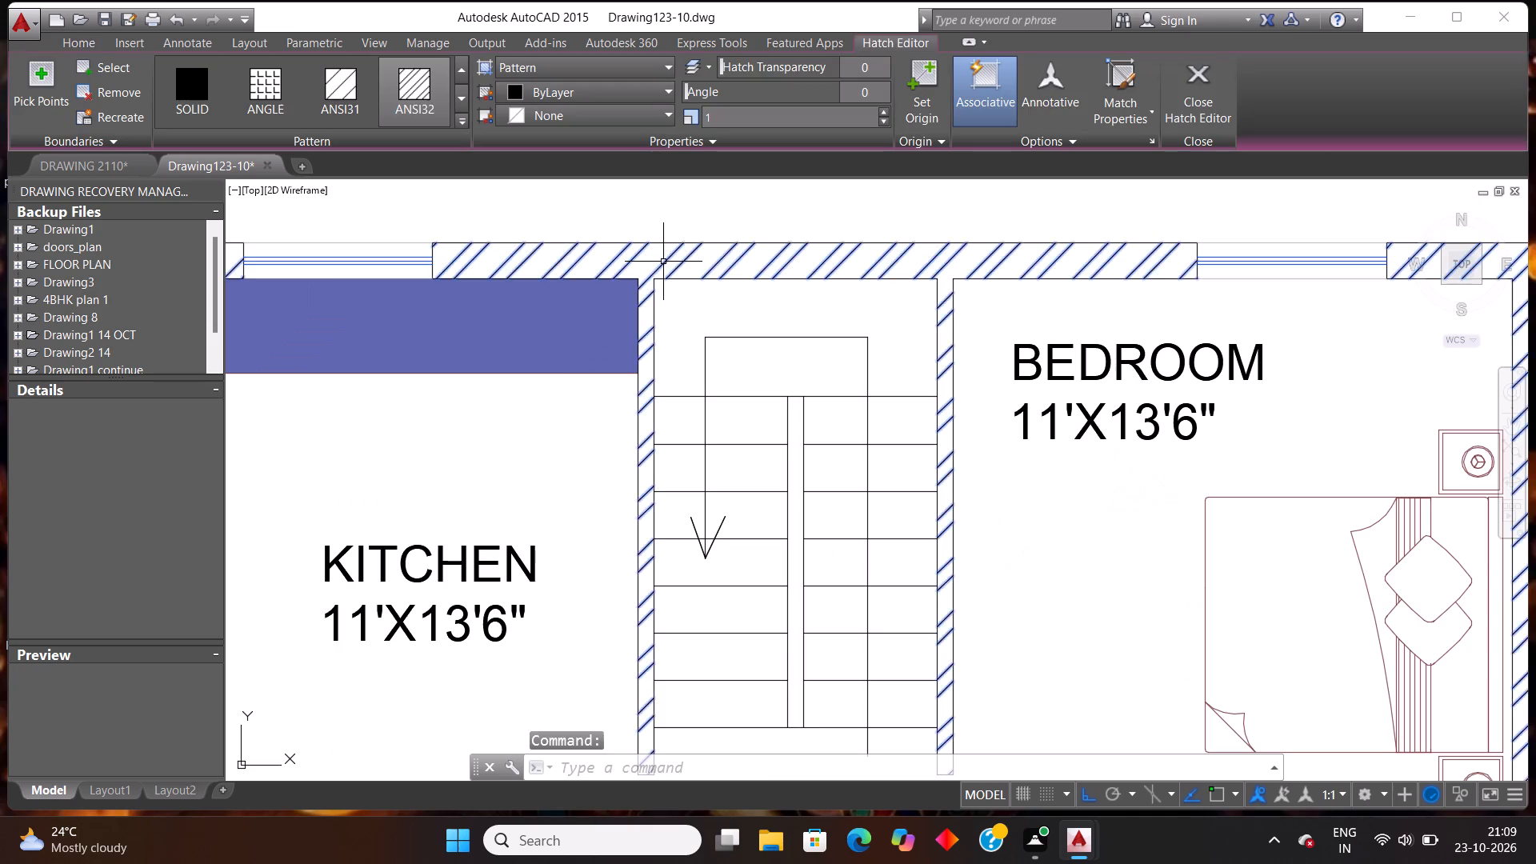
scroll(656, 271, down, 2)
scroll(718, 334, down, 2)
scroll(726, 355, up, 2)
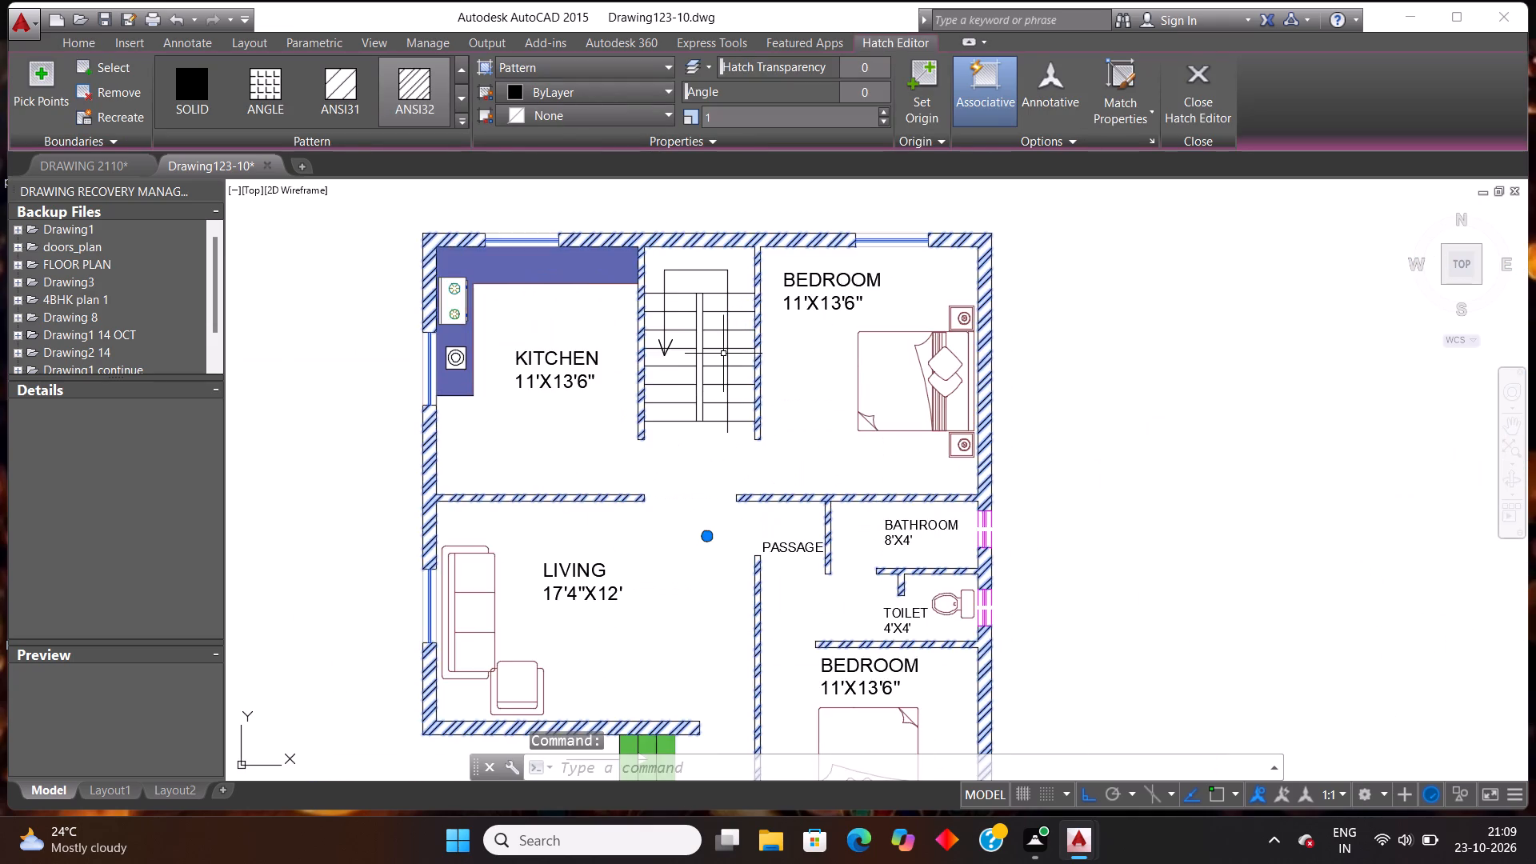
scroll(723, 354, down, 3)
key(Escape)
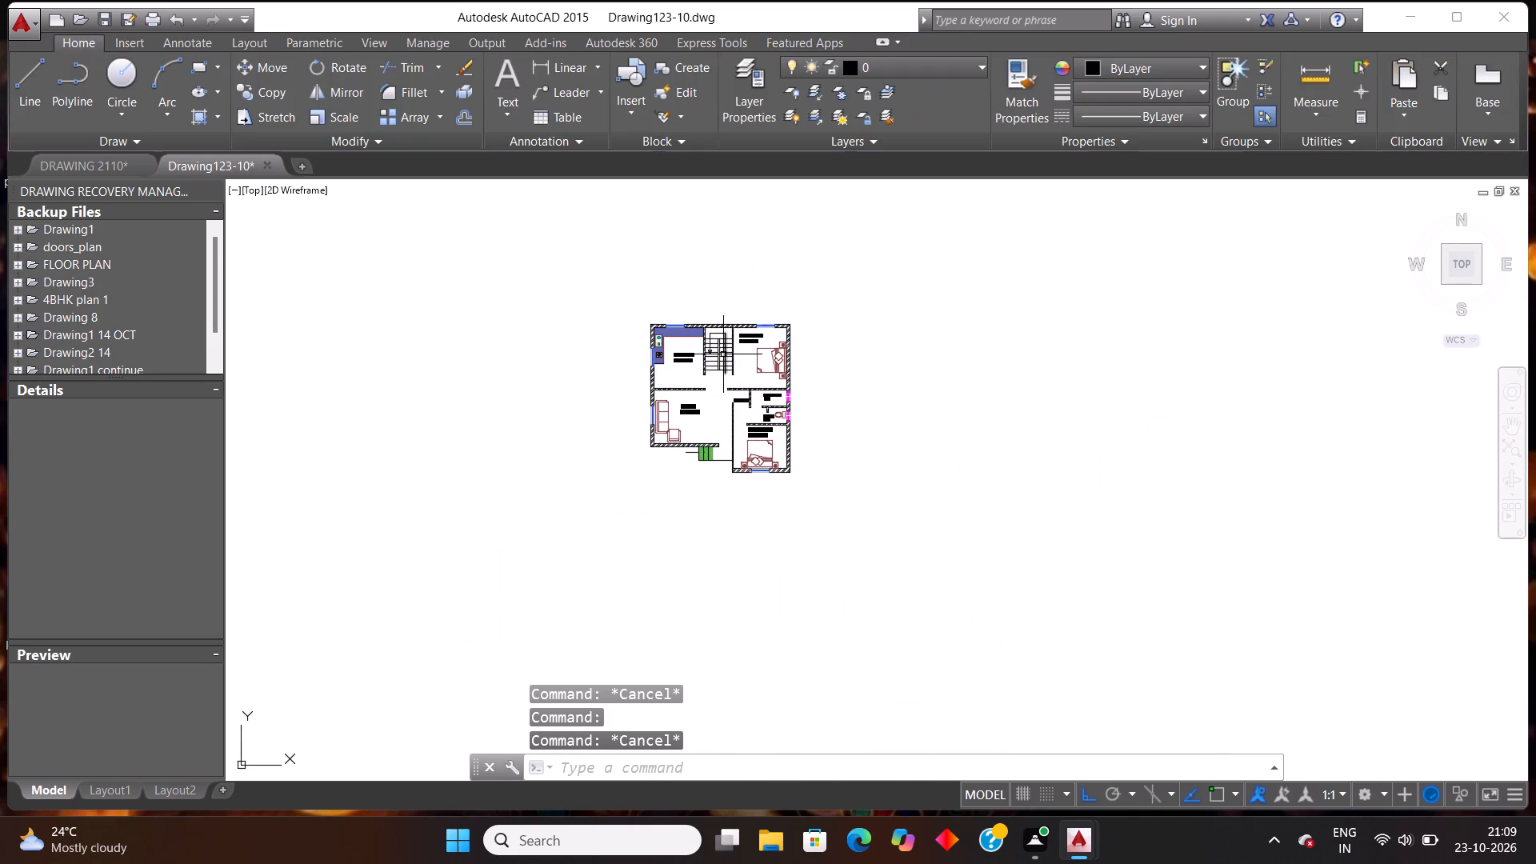
Examine the whole floor plan, comparing the wall hatching with the filled kitchen counter and entrance steps.
scroll(714, 293, up, 1)
scroll(725, 374, up, 2)
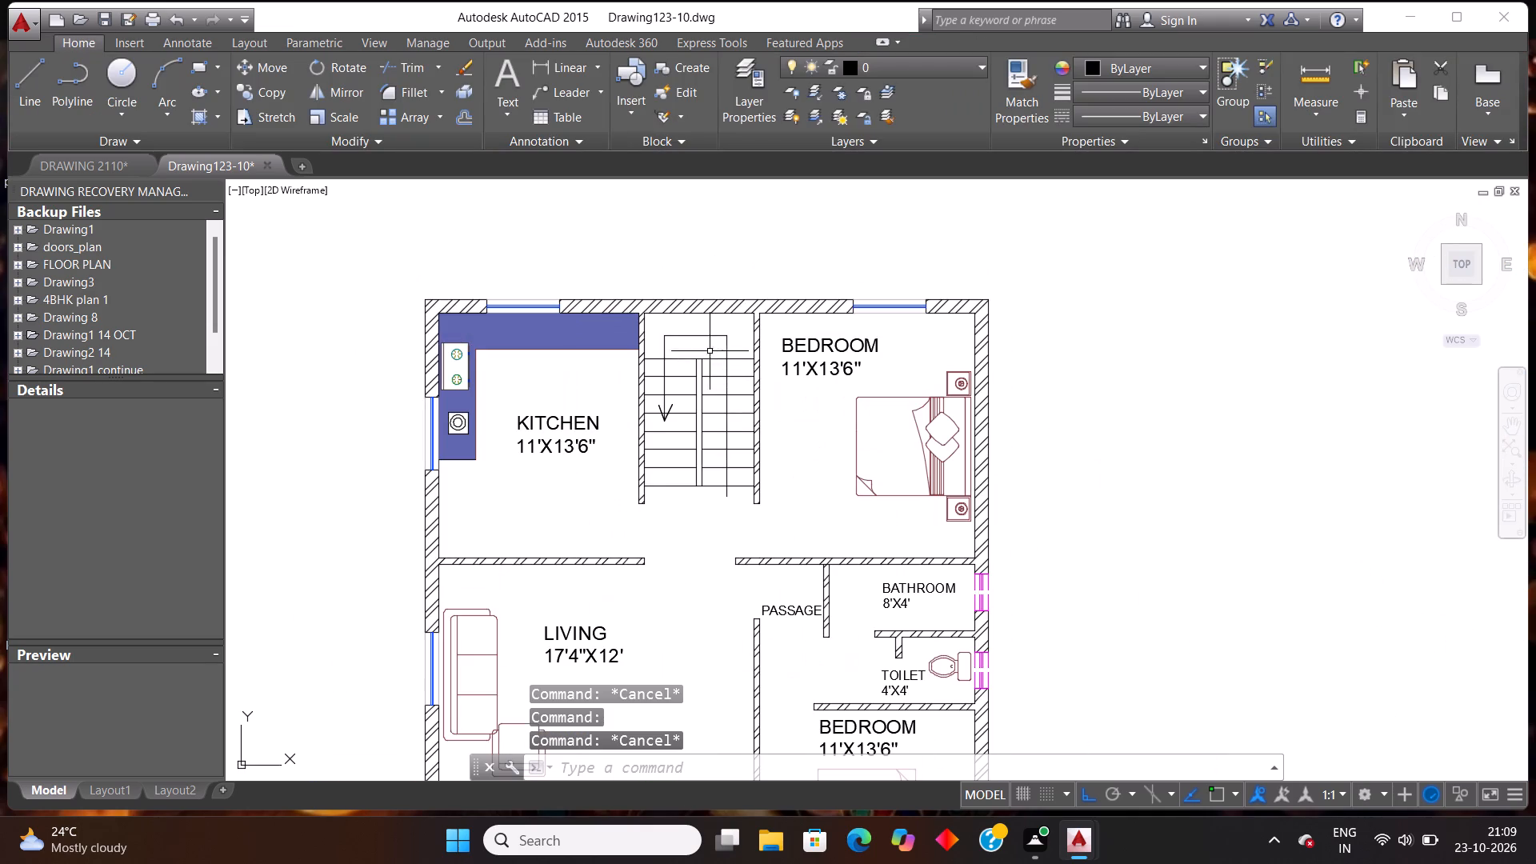
scroll(691, 299, up, 2)
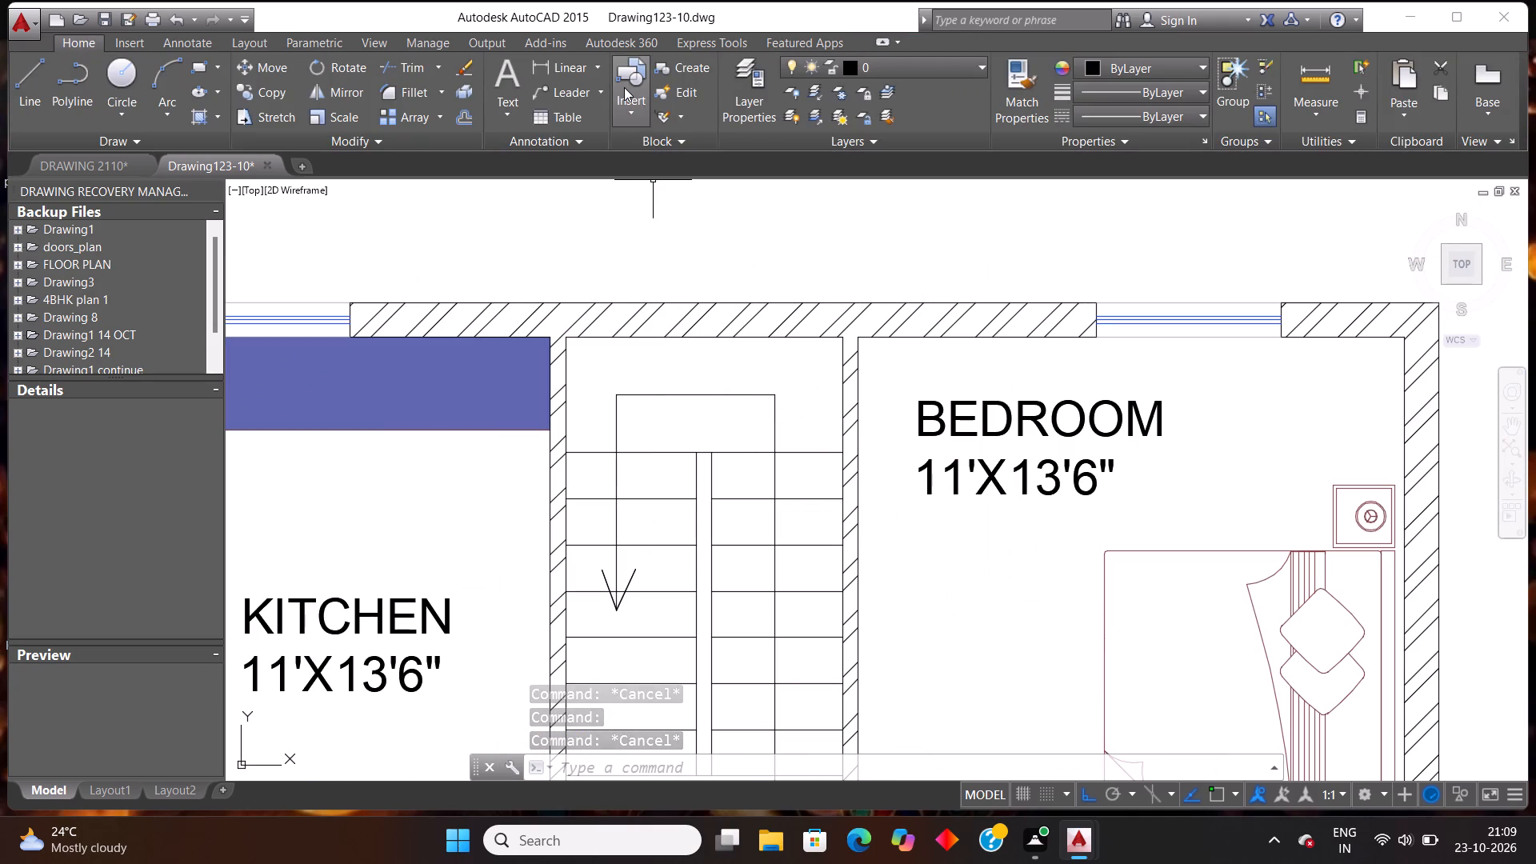
scroll(630, 105, down, 3)
scroll(686, 238, down, 3)
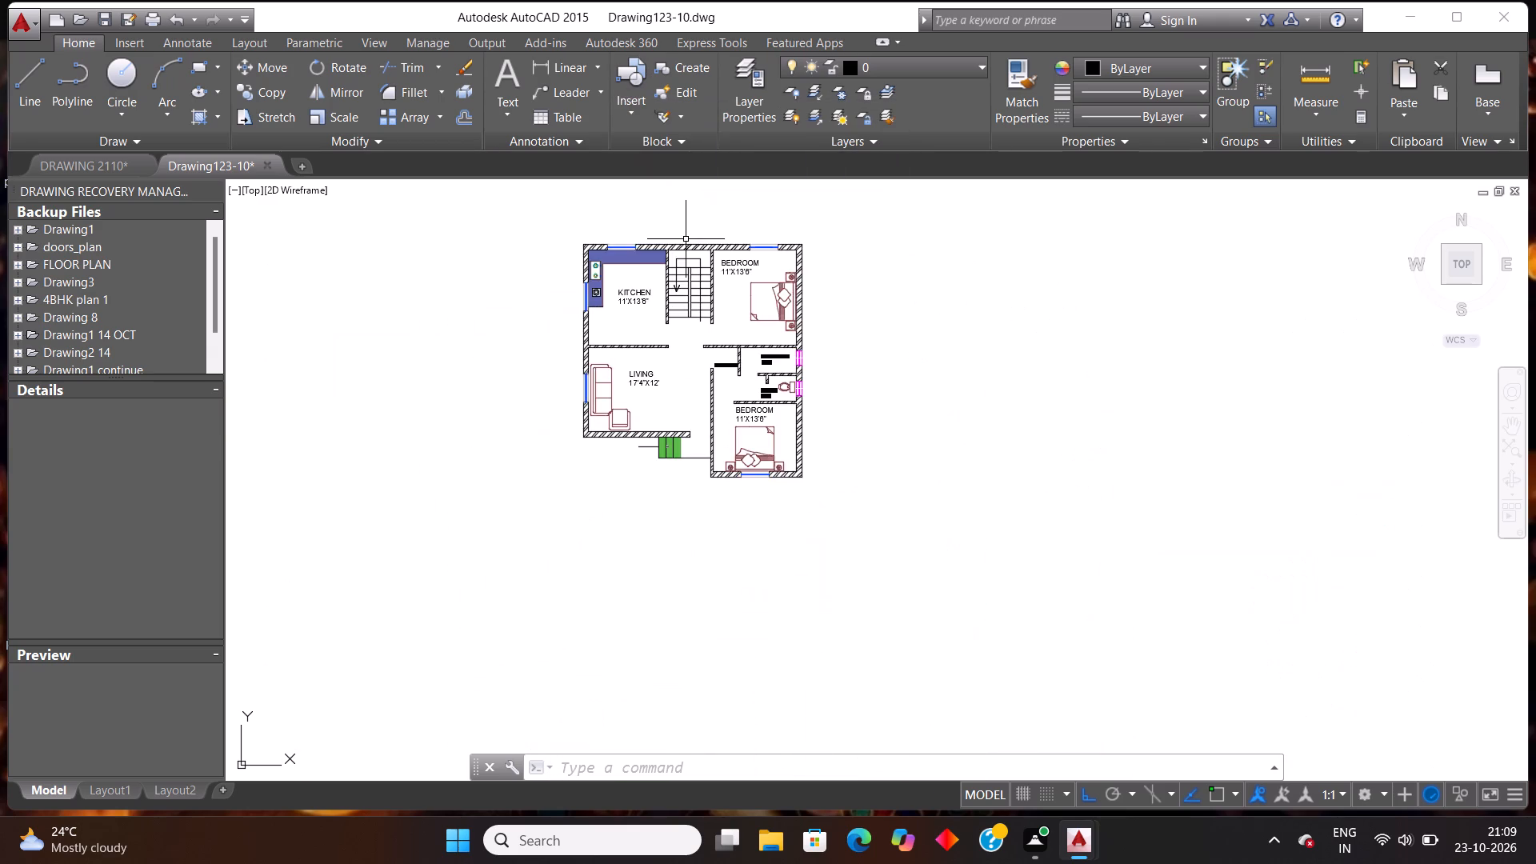
scroll(686, 239, up, 2)
scroll(686, 239, down, 2)
scroll(686, 239, up, 3)
scroll(684, 239, down, 2)
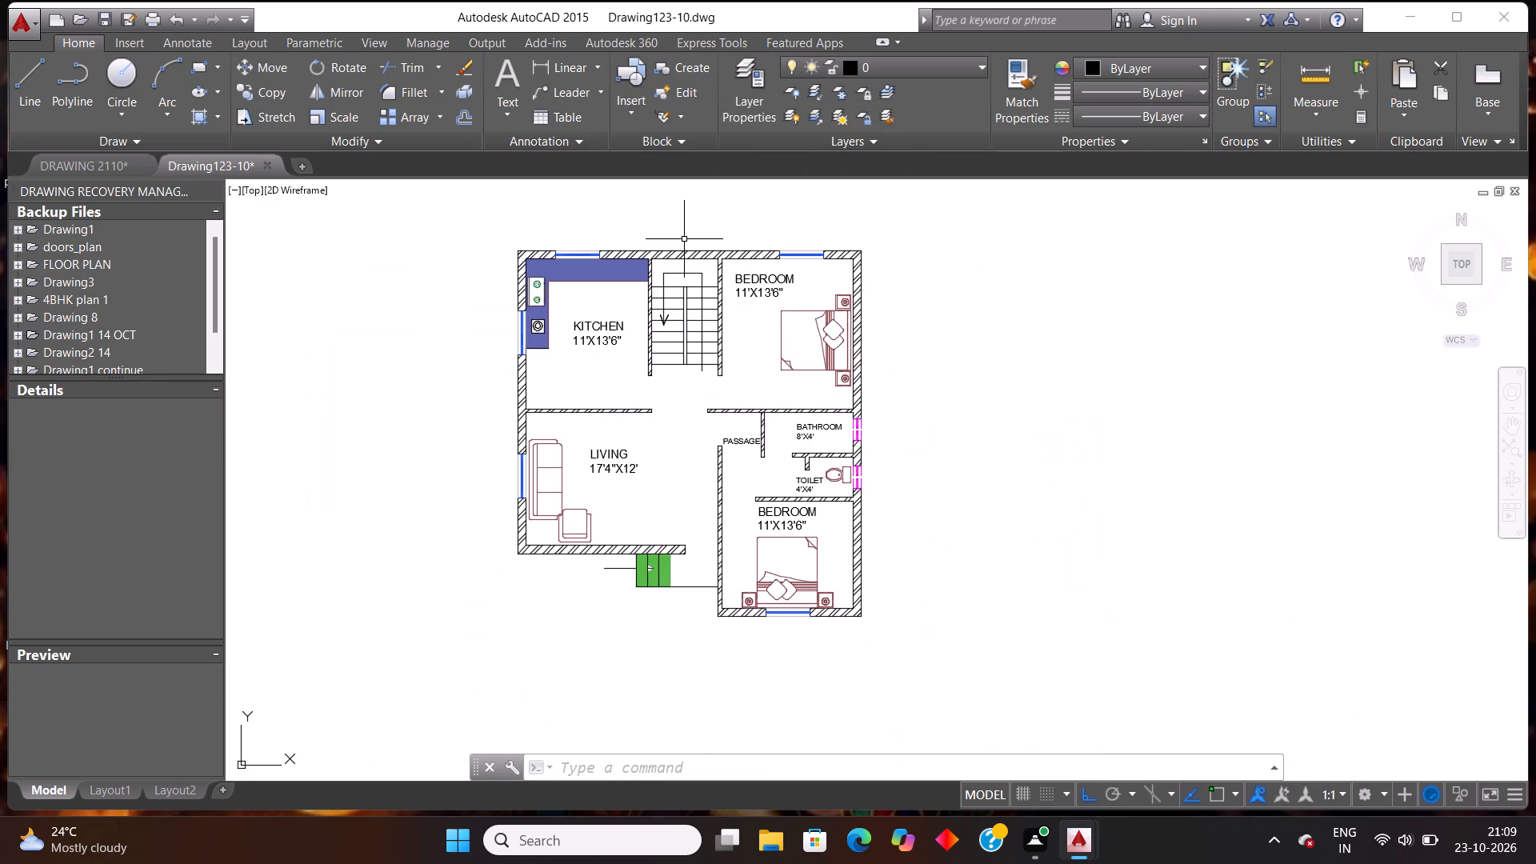
scroll(673, 240, up, 2)
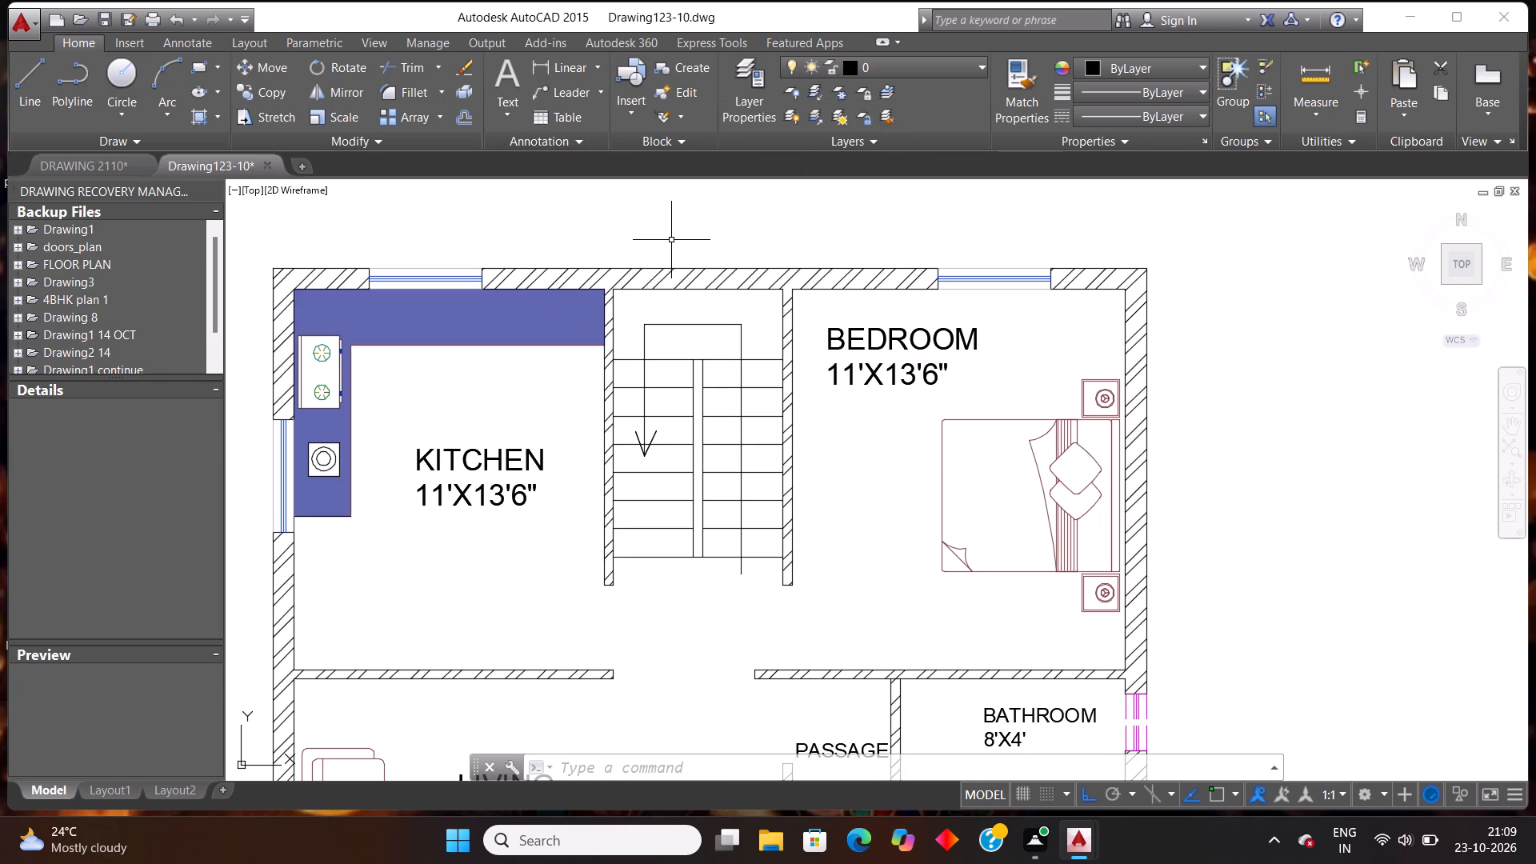
scroll(670, 270, down, 1)
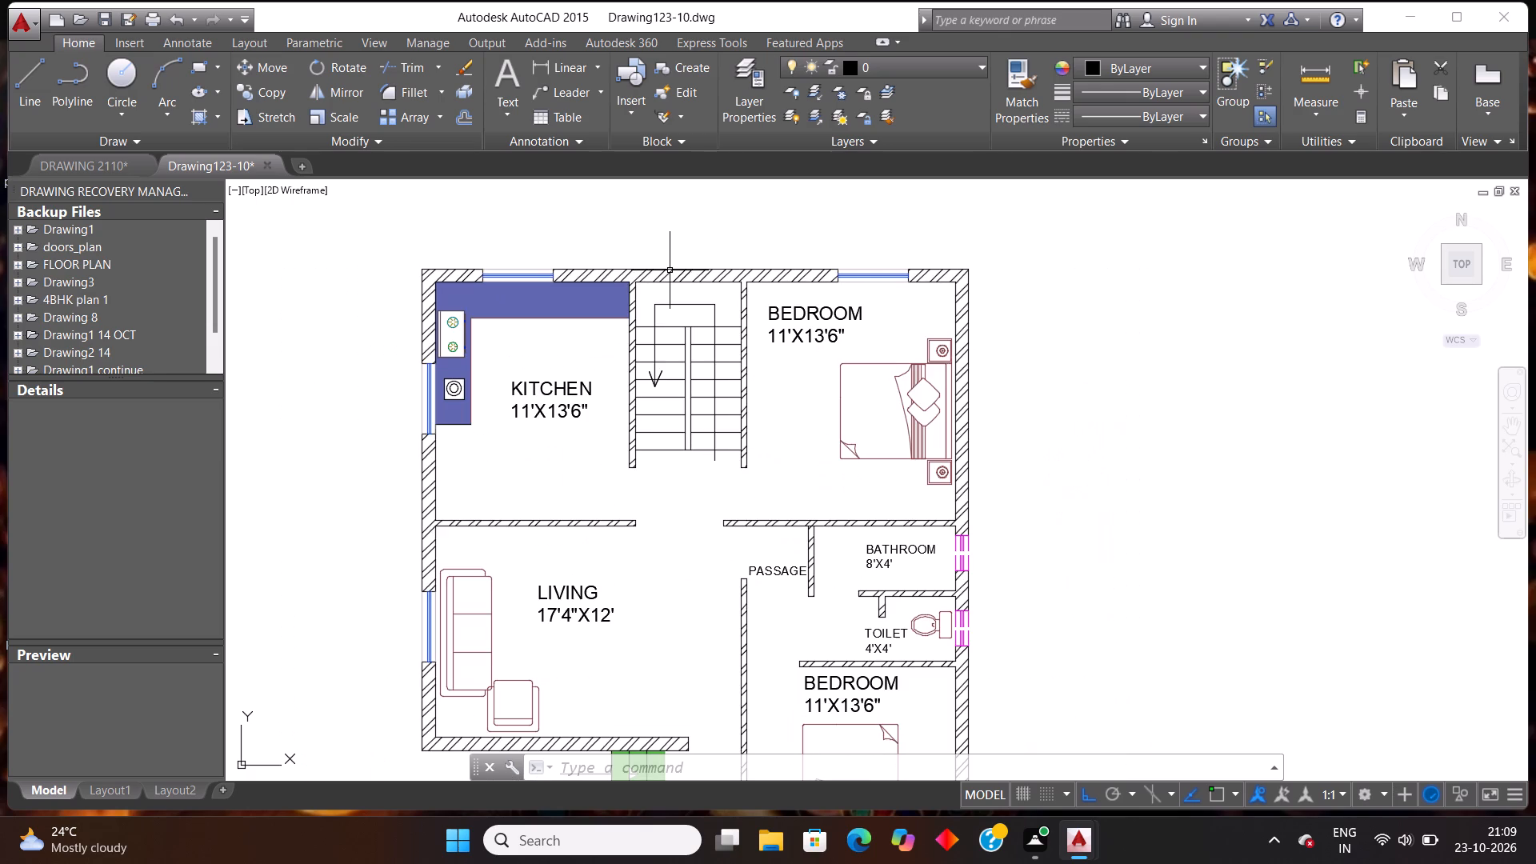
scroll(670, 270, down, 1)
scroll(670, 270, up, 2)
scroll(670, 270, down, 1)
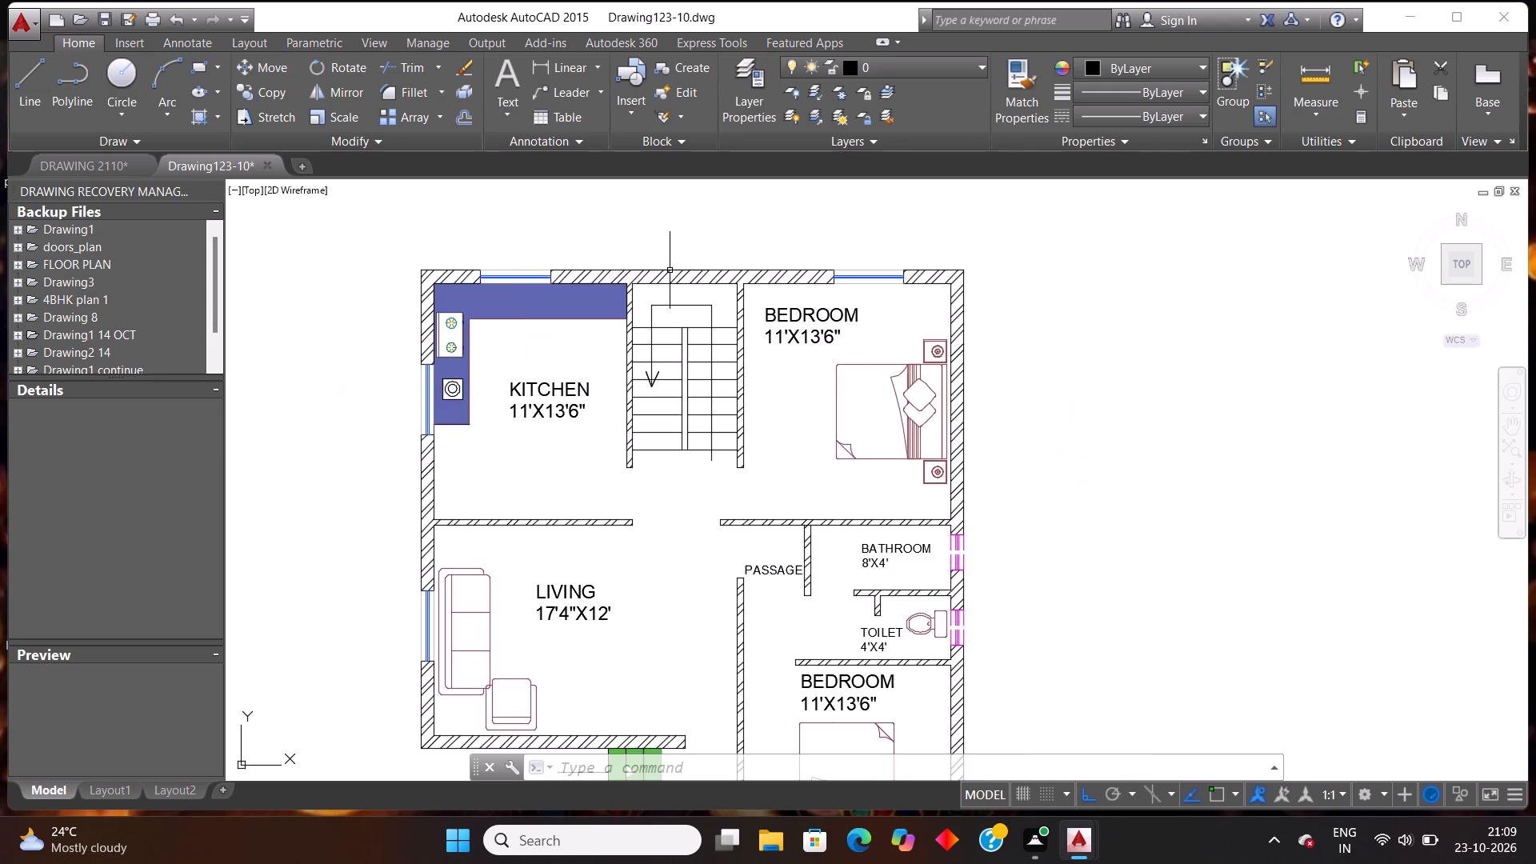
scroll(670, 270, down, 1)
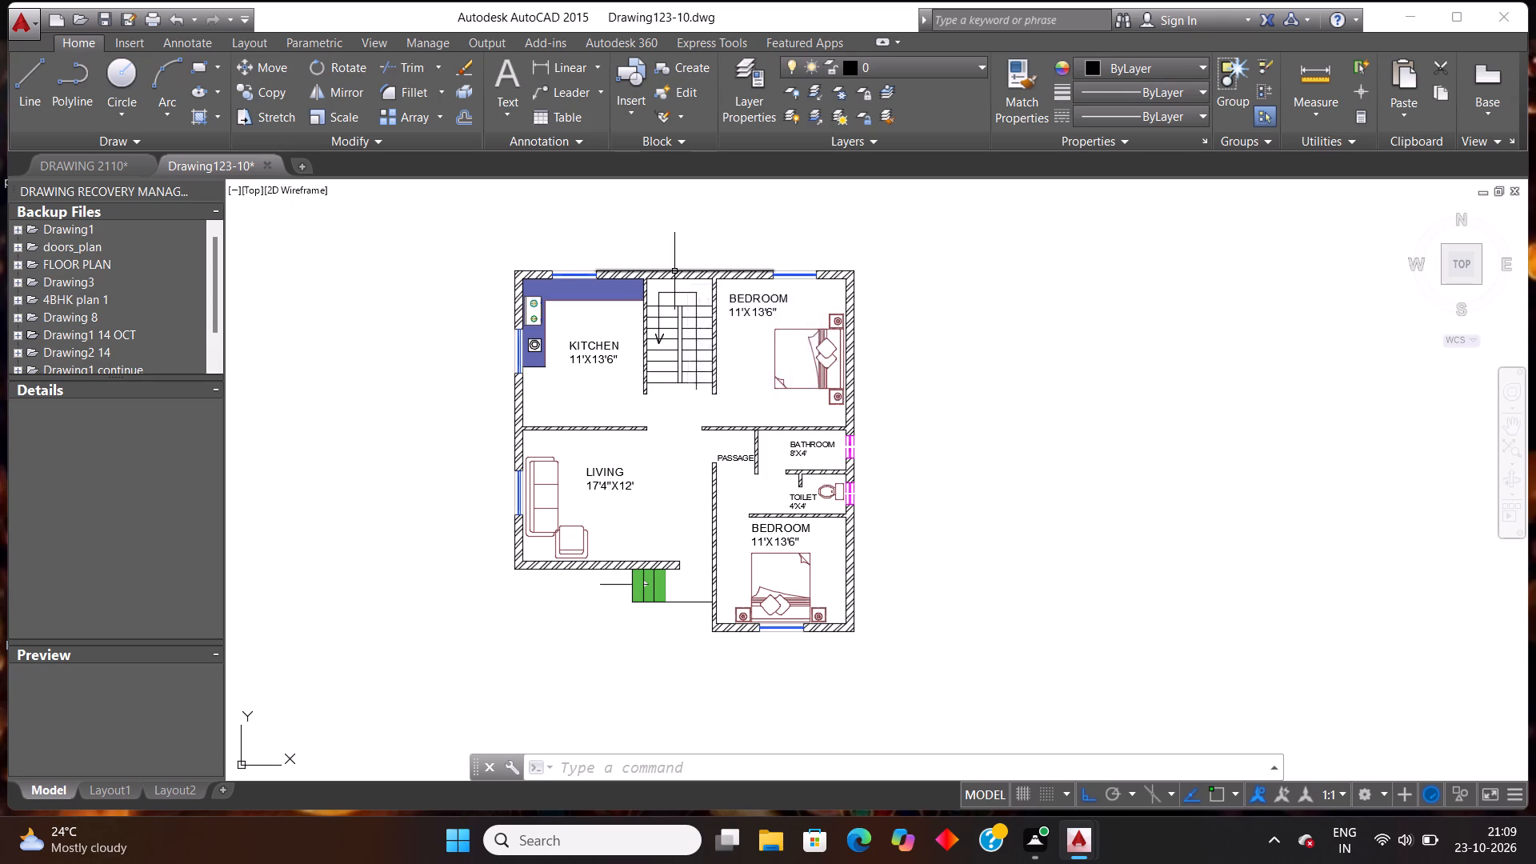
scroll(675, 271, up, 1)
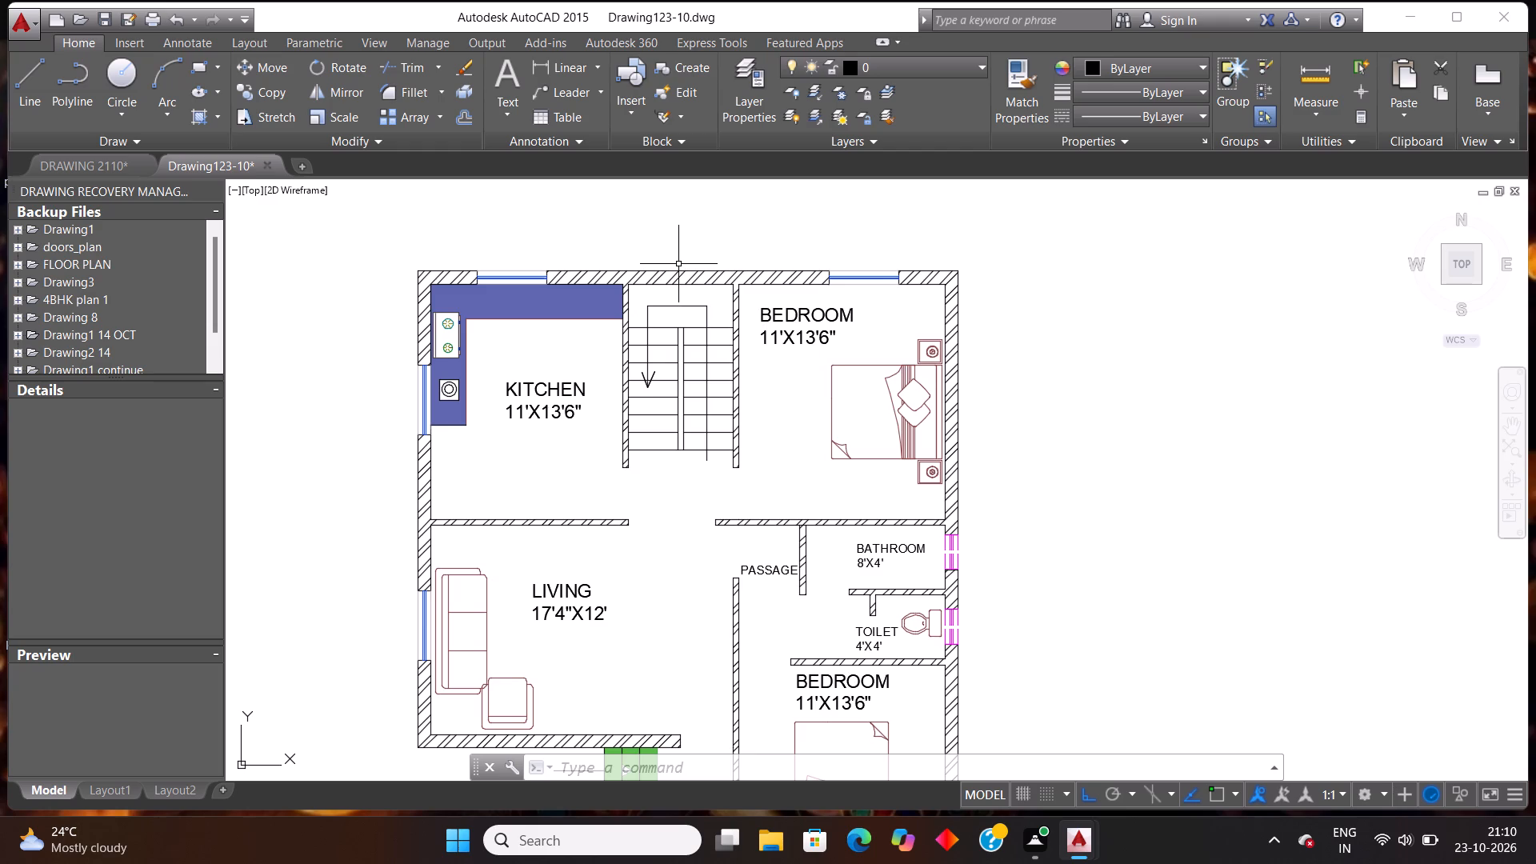
scroll(650, 261, up, 1)
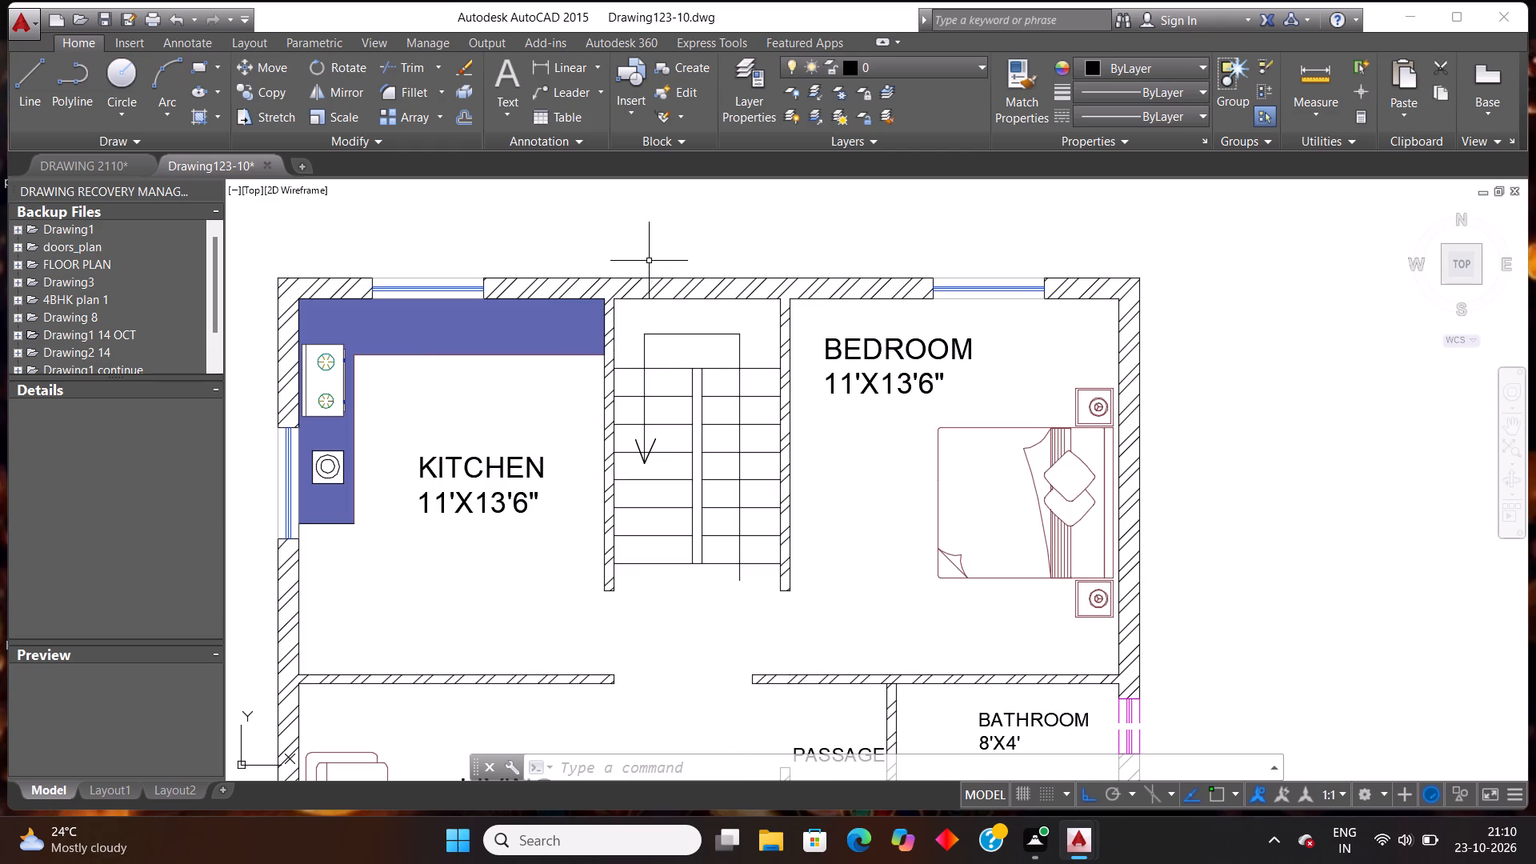
scroll(474, 276, up, 1)
scroll(530, 286, down, 3)
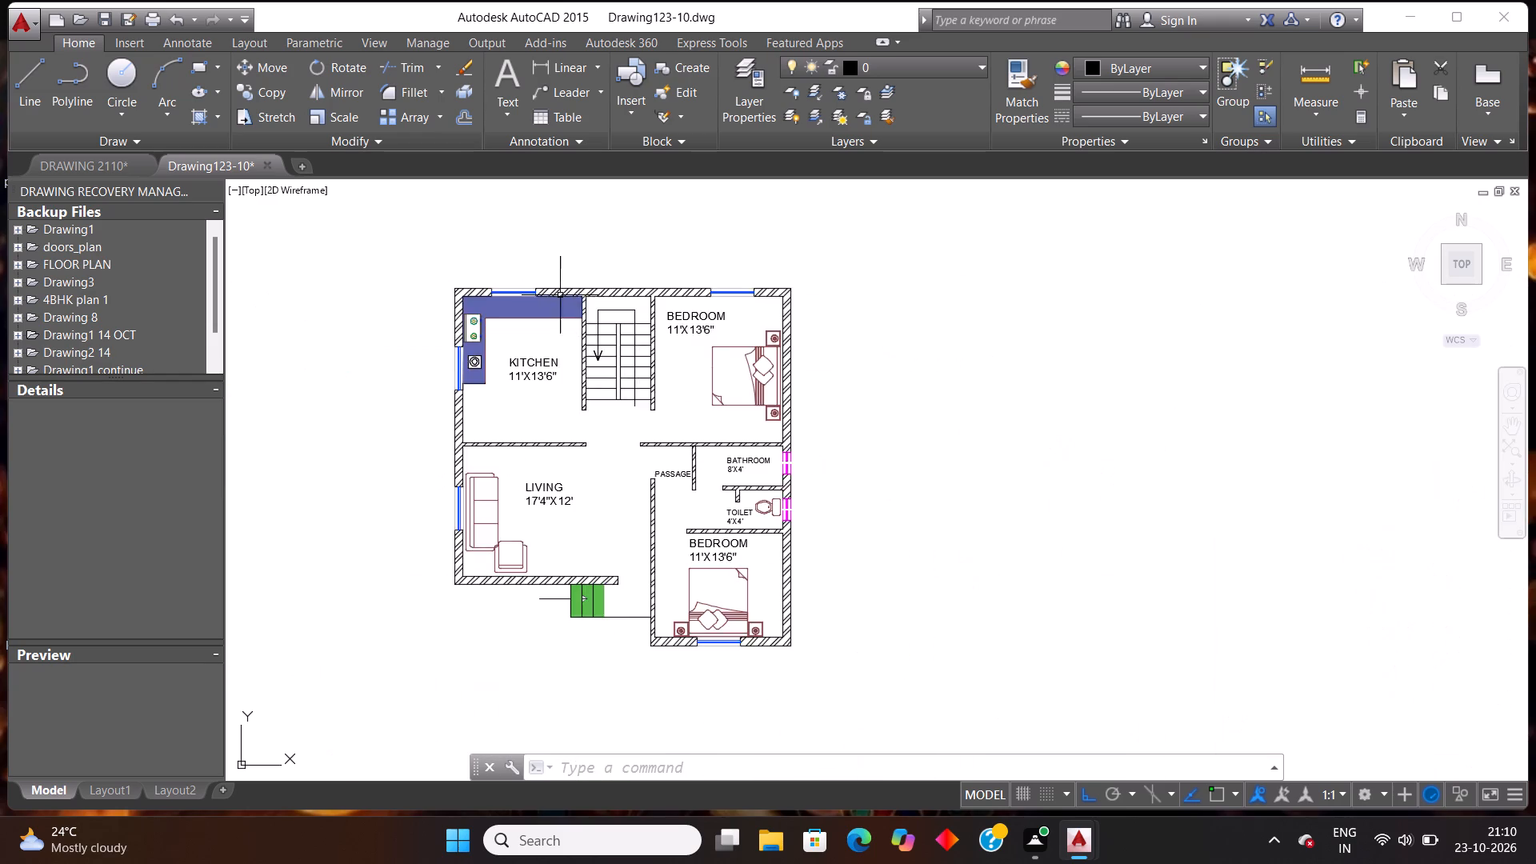
Select the wall hatch above the staircase and check its extent across the plan.
scroll(574, 299, up, 3)
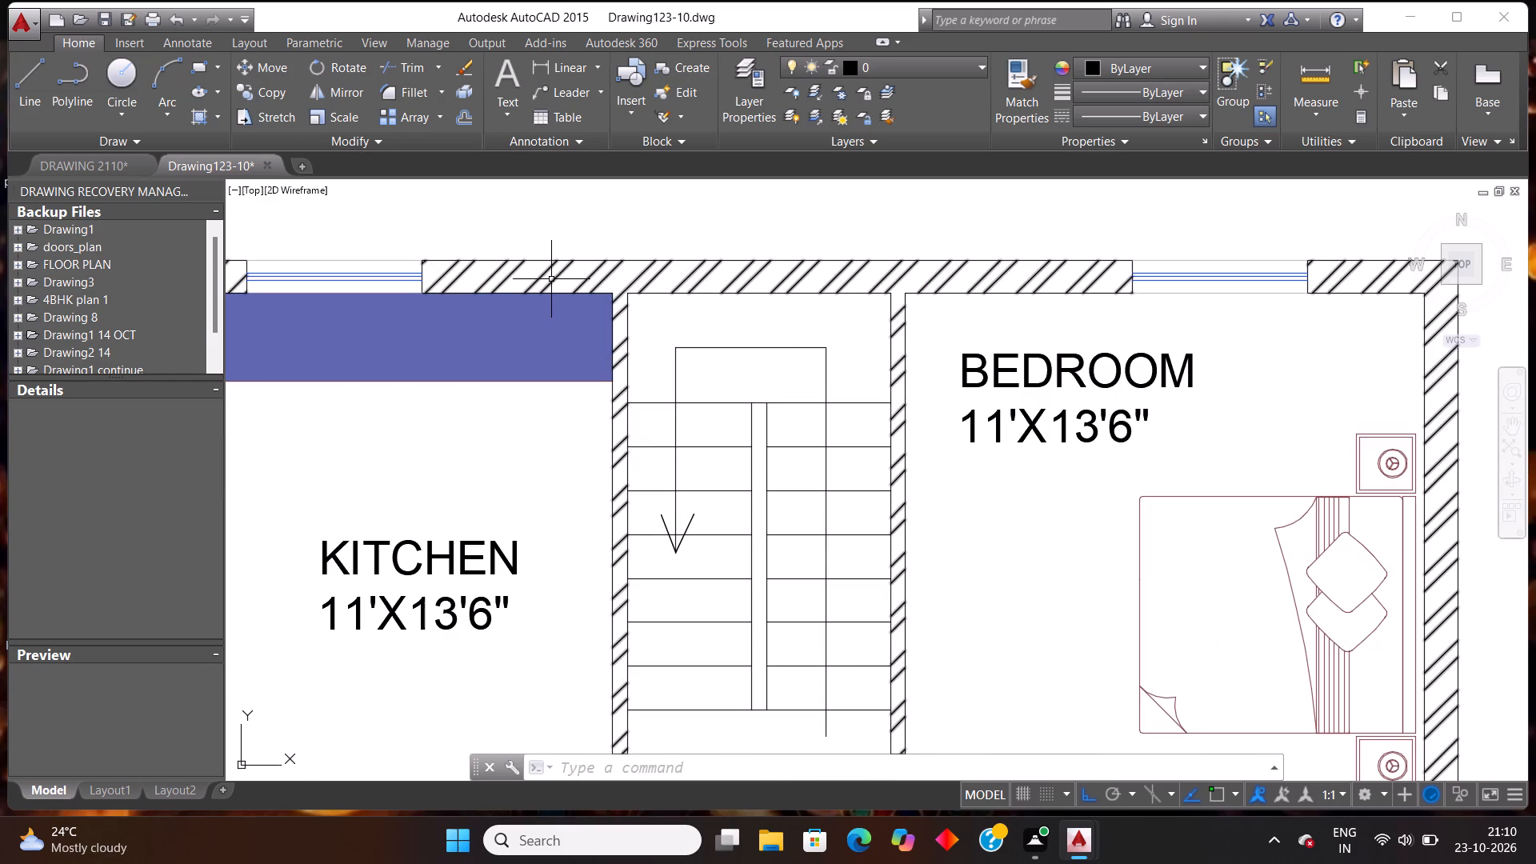
click(551, 279)
scroll(630, 277, down, 3)
scroll(636, 247, up, 1)
scroll(632, 242, down, 2)
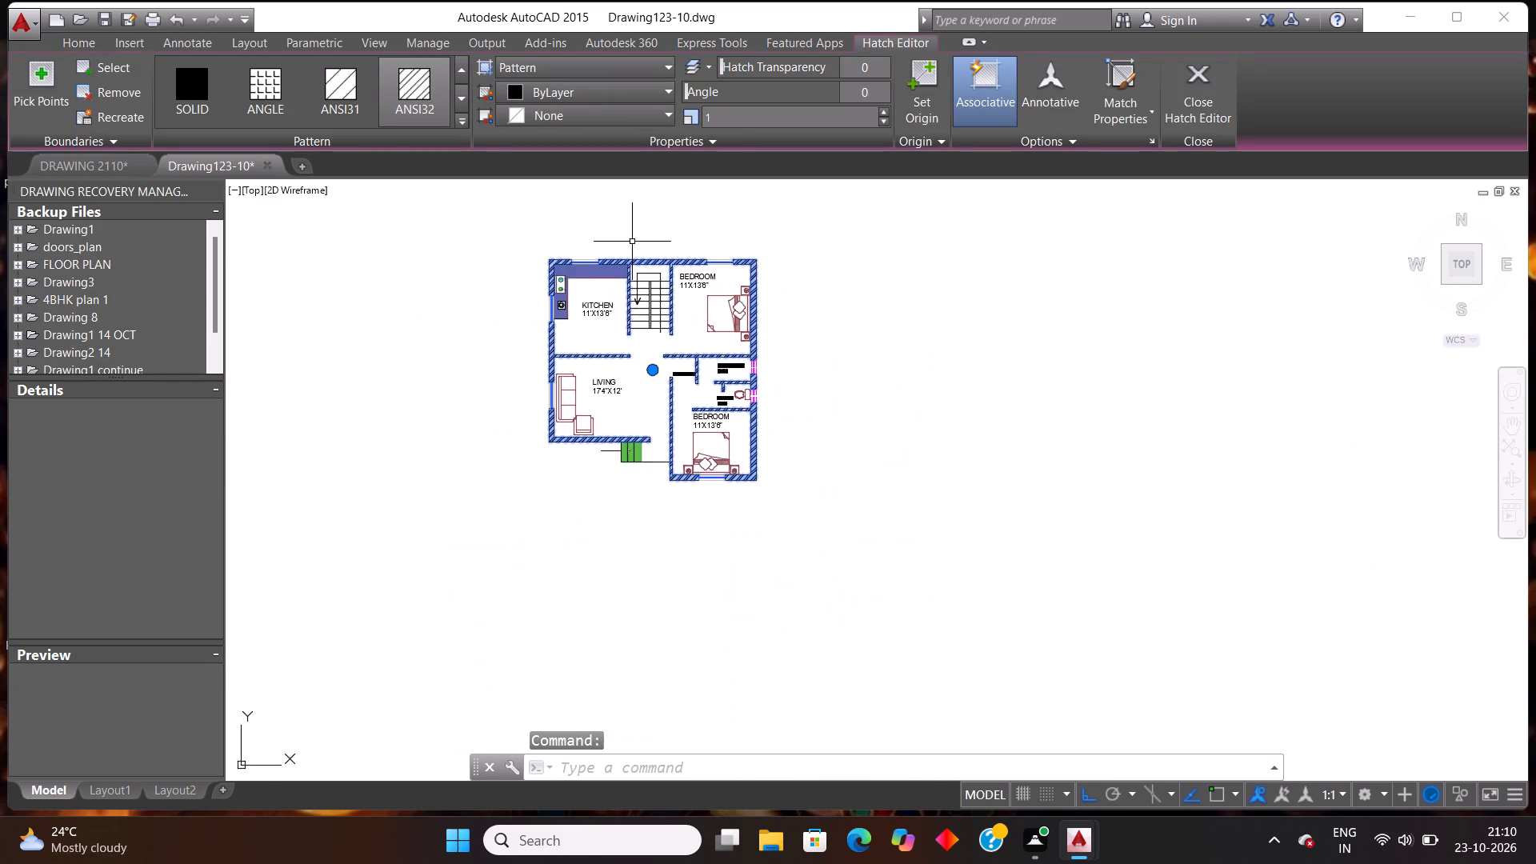
scroll(632, 242, up, 1)
key(Escape)
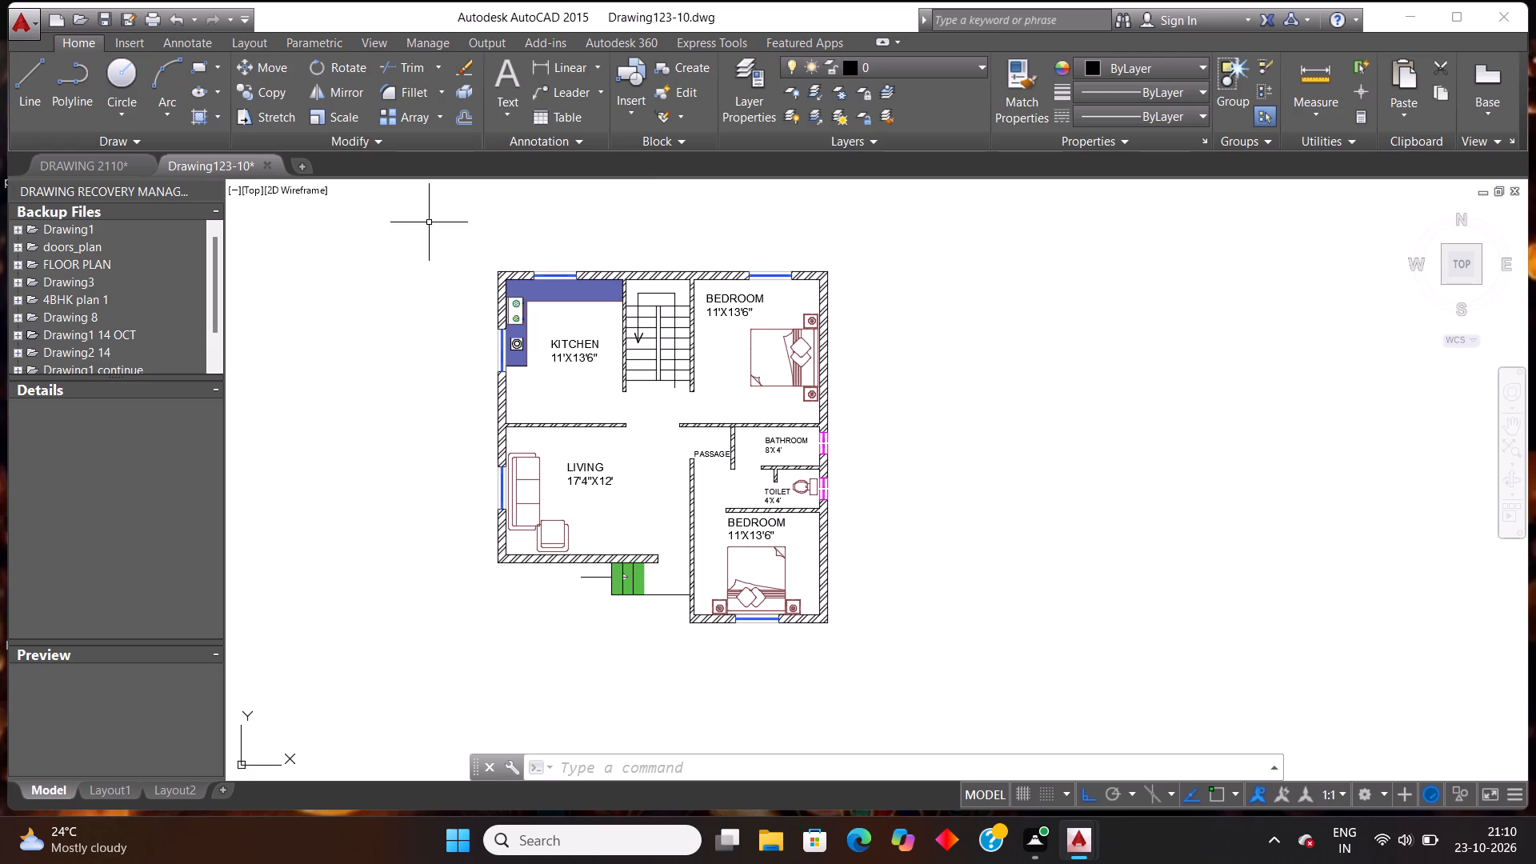
Examine the wall hatching above the staircase and the kitchen counter fill, selecting the wall hatch to check its extent.
scroll(613, 364, down, 2)
scroll(607, 357, up, 4)
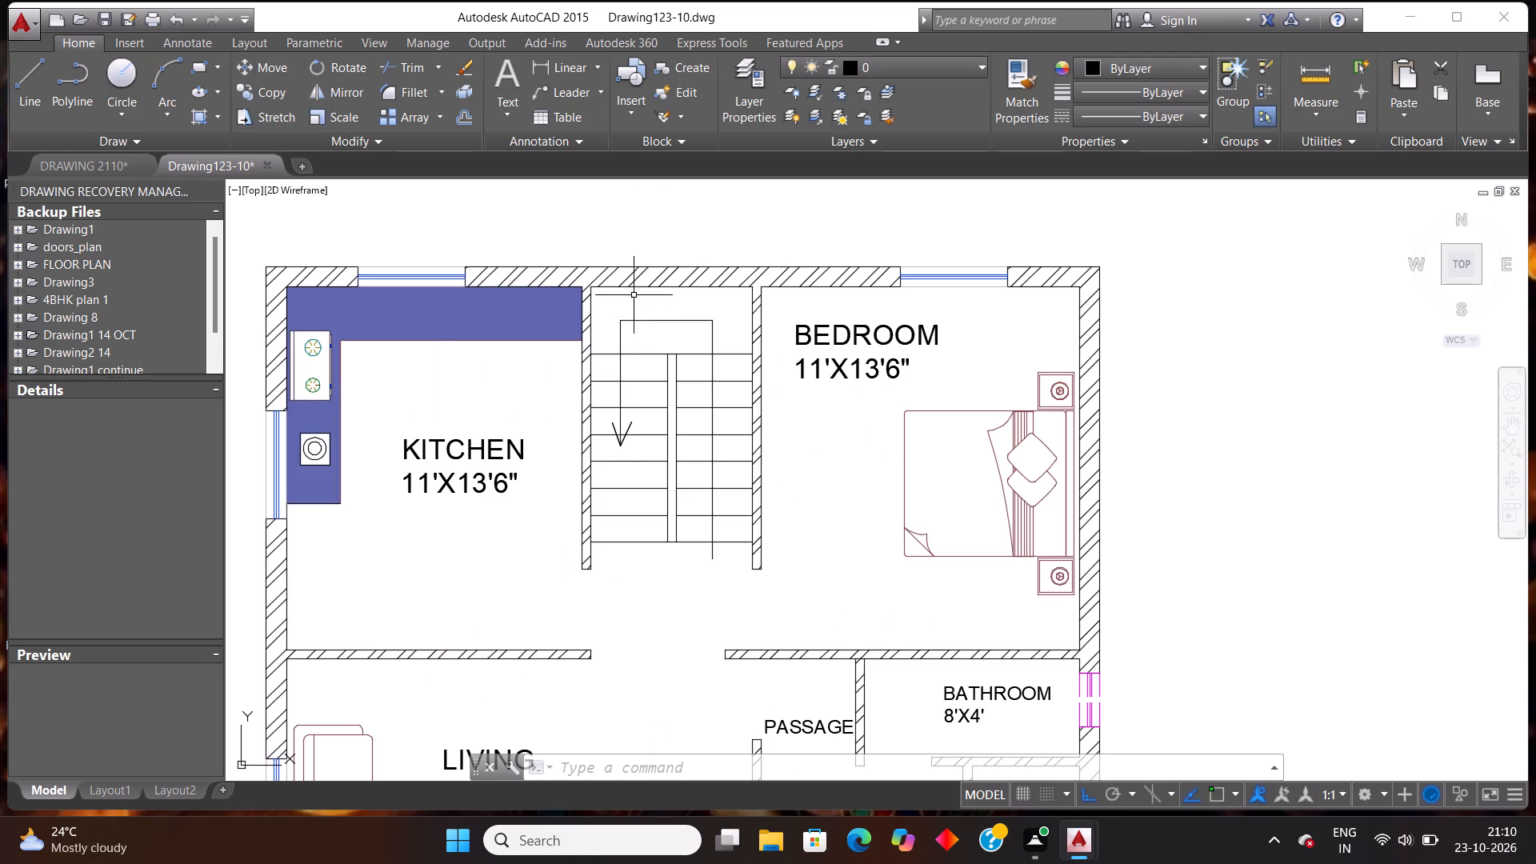
click(598, 277)
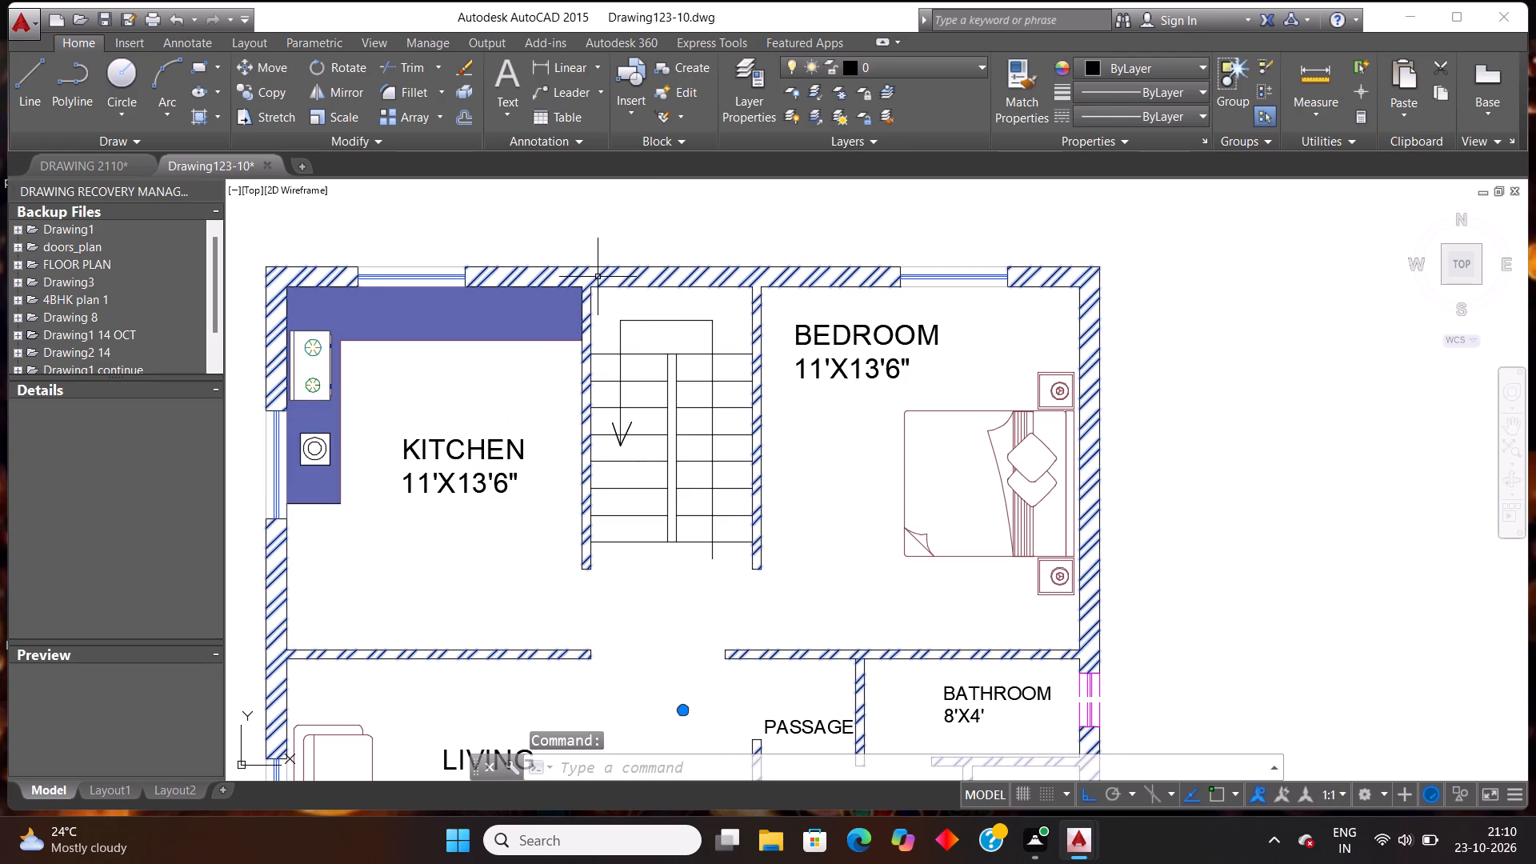
scroll(669, 247, down, 2)
scroll(669, 247, up, 1)
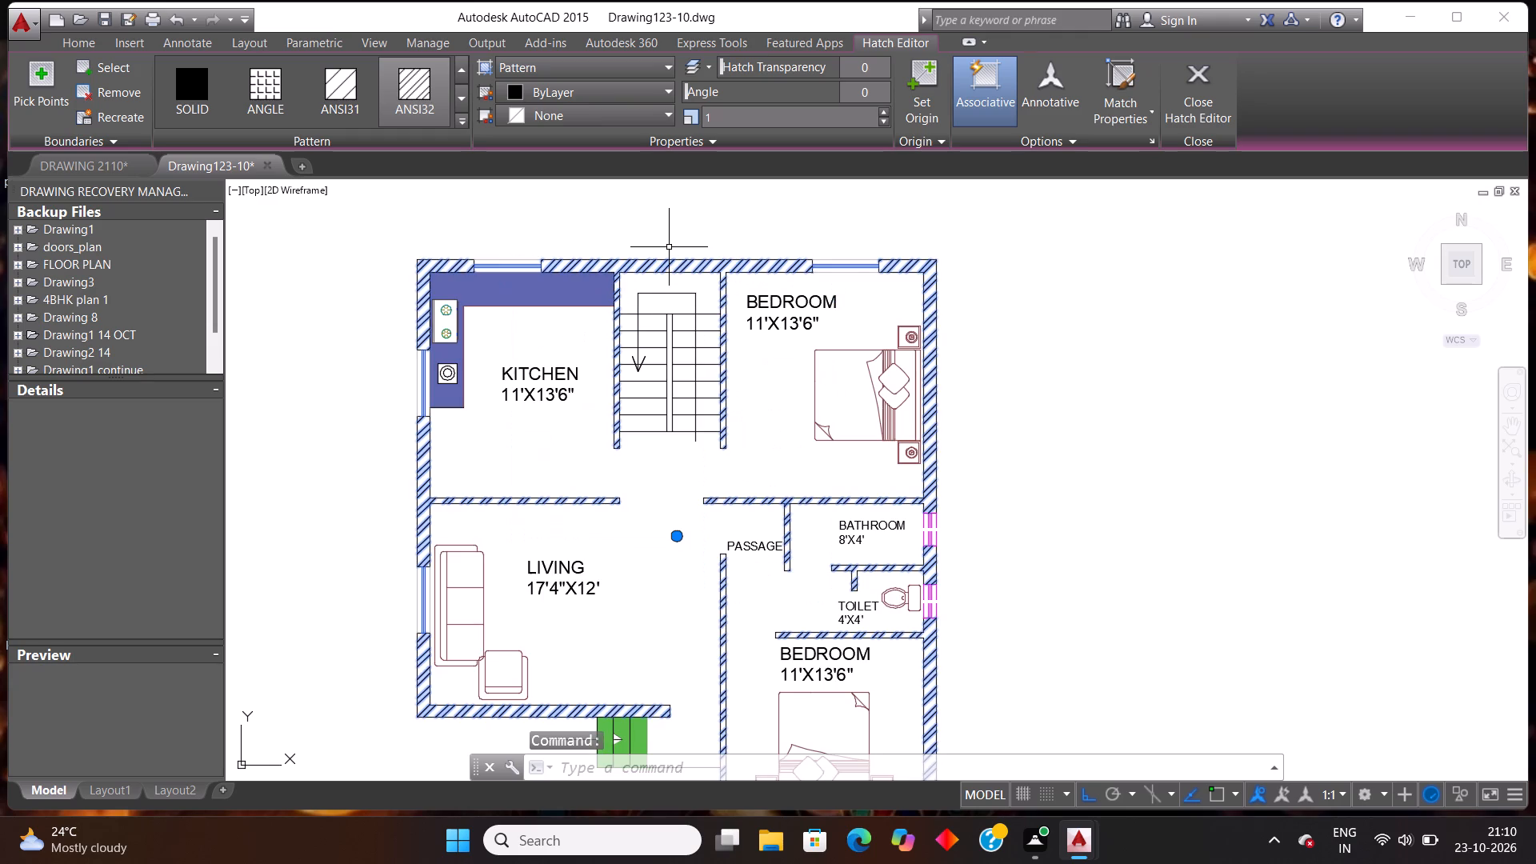
key(Escape)
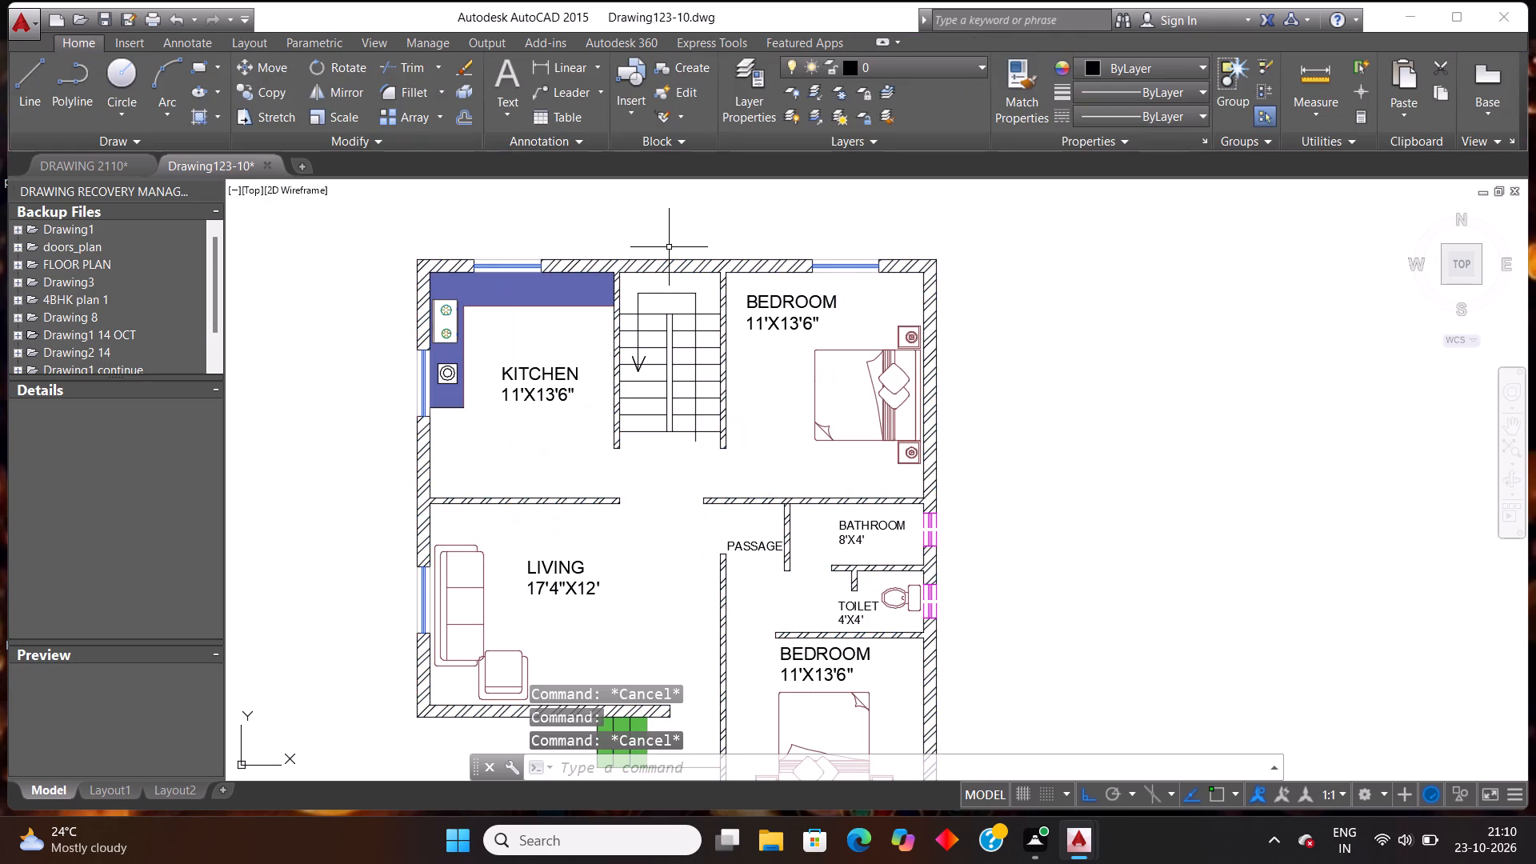
scroll(600, 256, down, 2)
scroll(606, 279, up, 2)
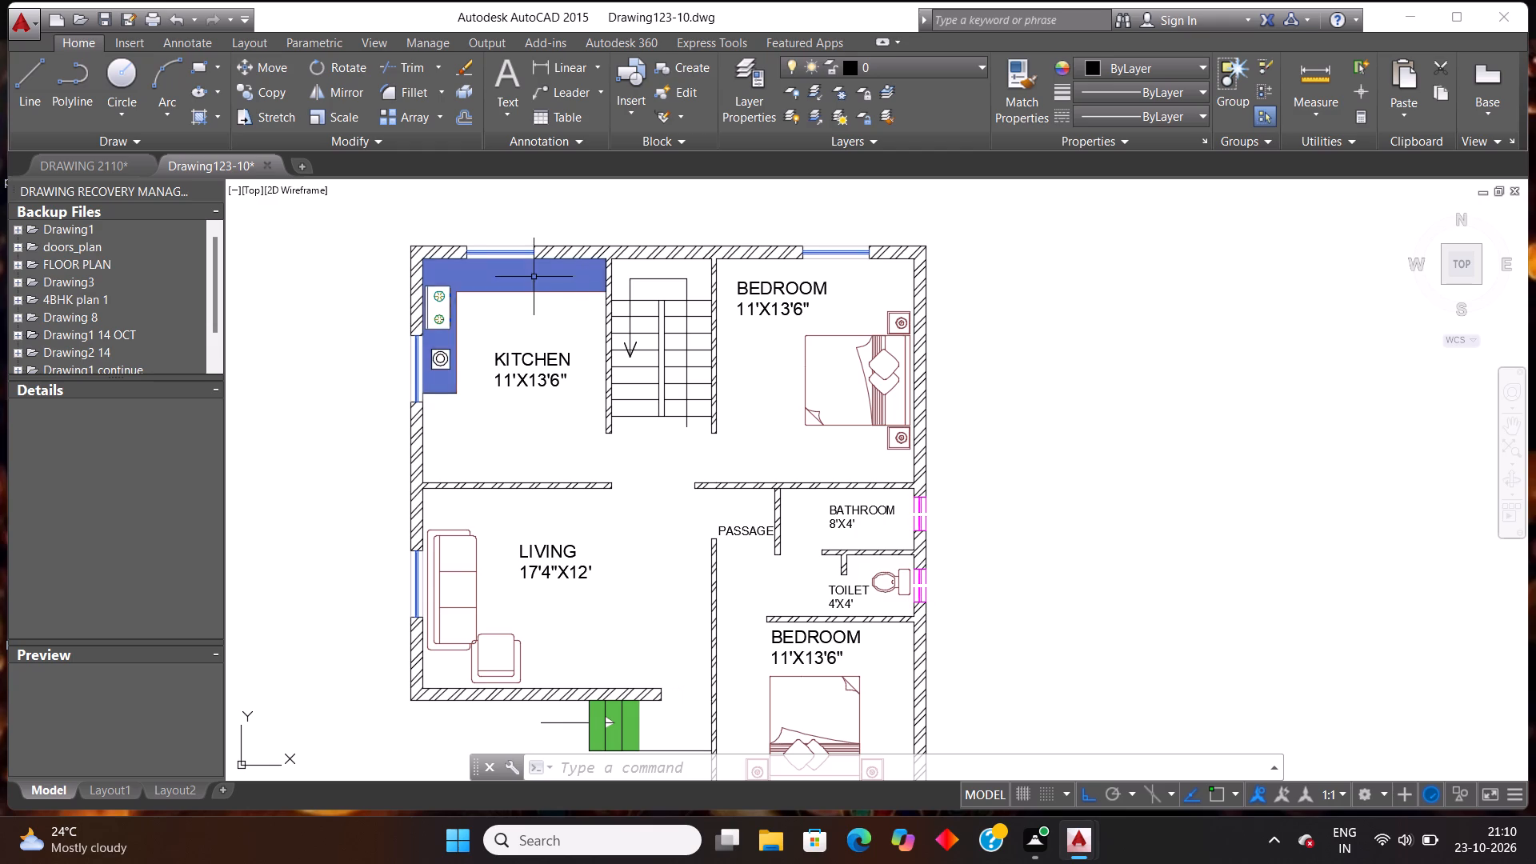
scroll(543, 303, down, 1)
scroll(550, 308, up, 1)
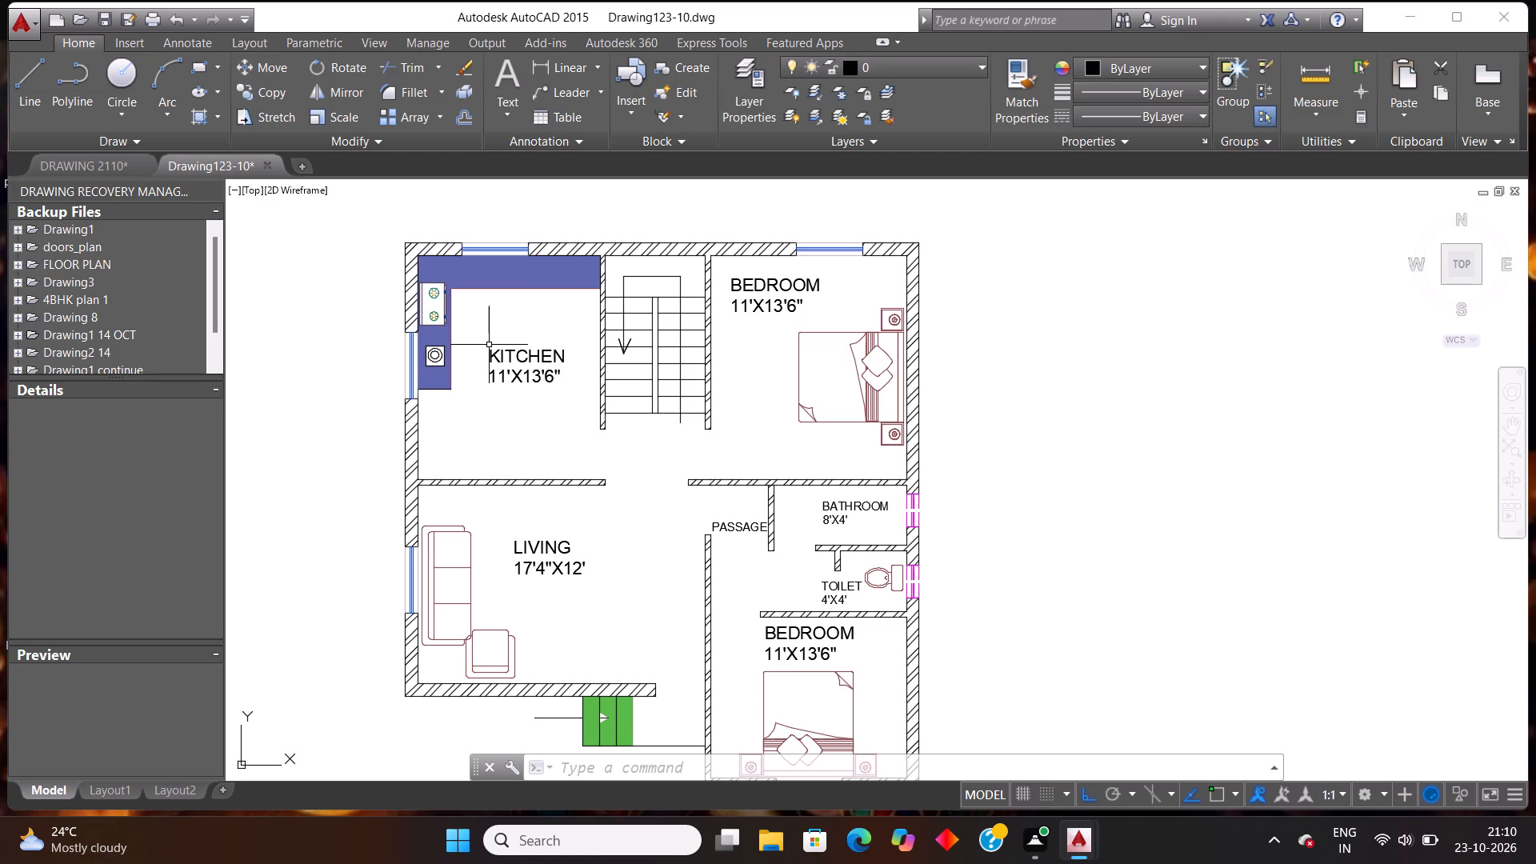
Hatch the connected floor area of the kitchen, living room, passage and bedrooms with the SOLID pattern.
scroll(7, 863, down, 1)
scroll(710, 470, down, 1)
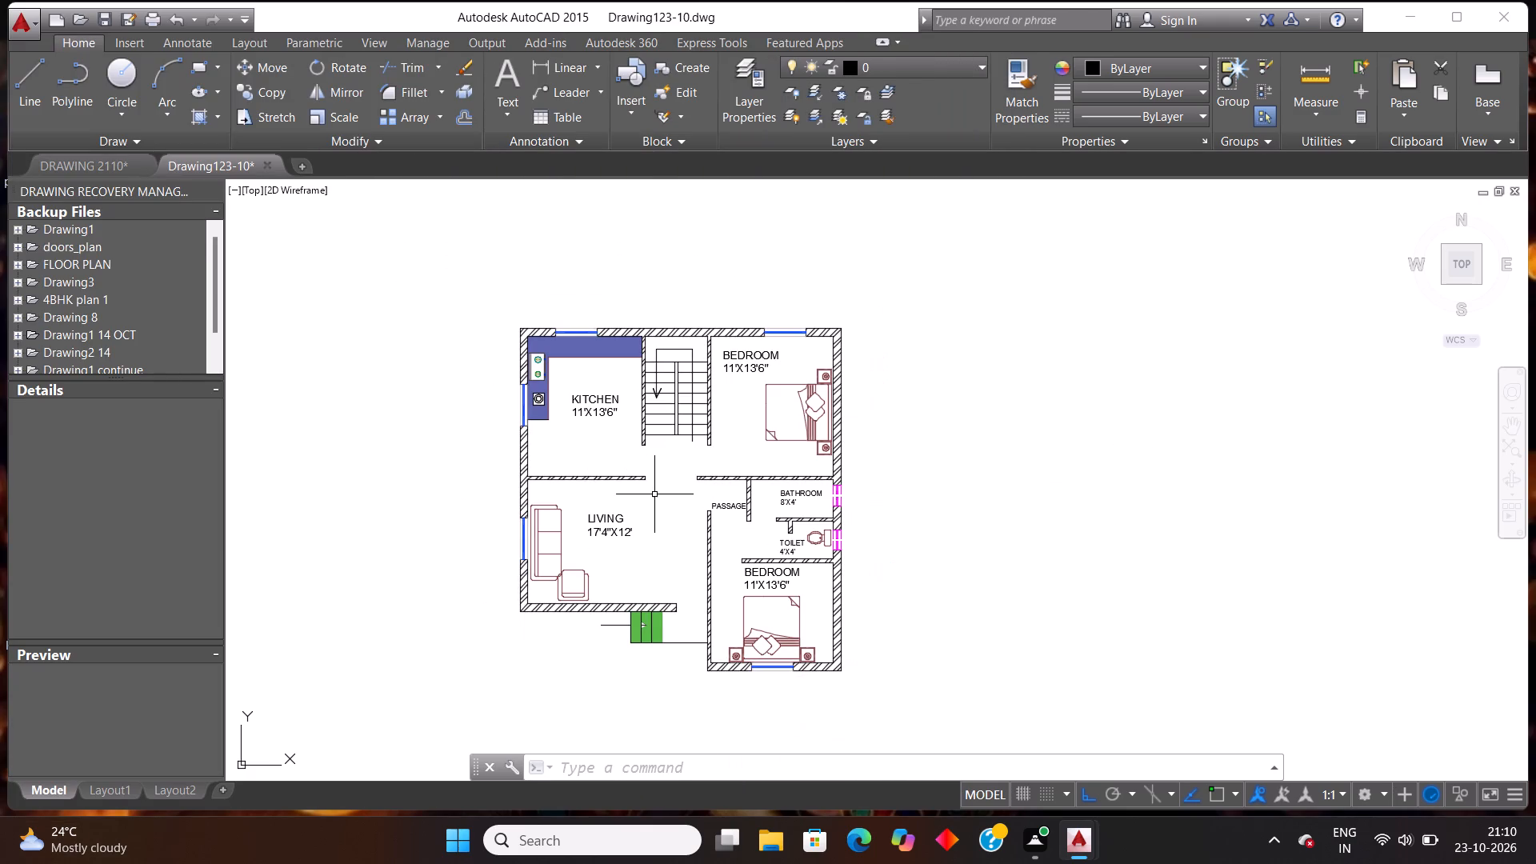
scroll(657, 482, down, 1)
scroll(567, 510, up, 1)
key(h)
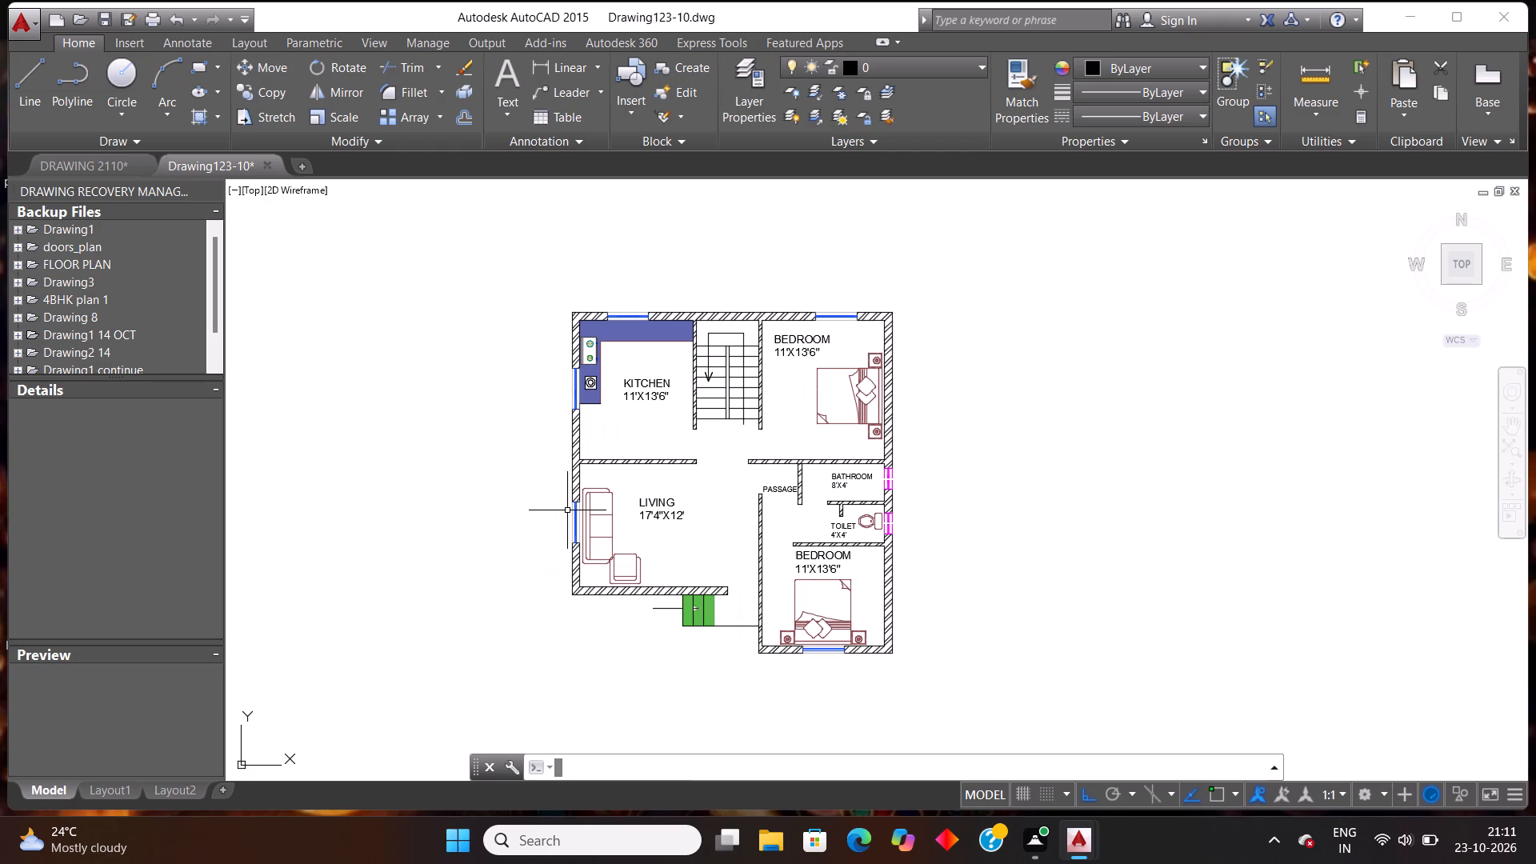
key(Return)
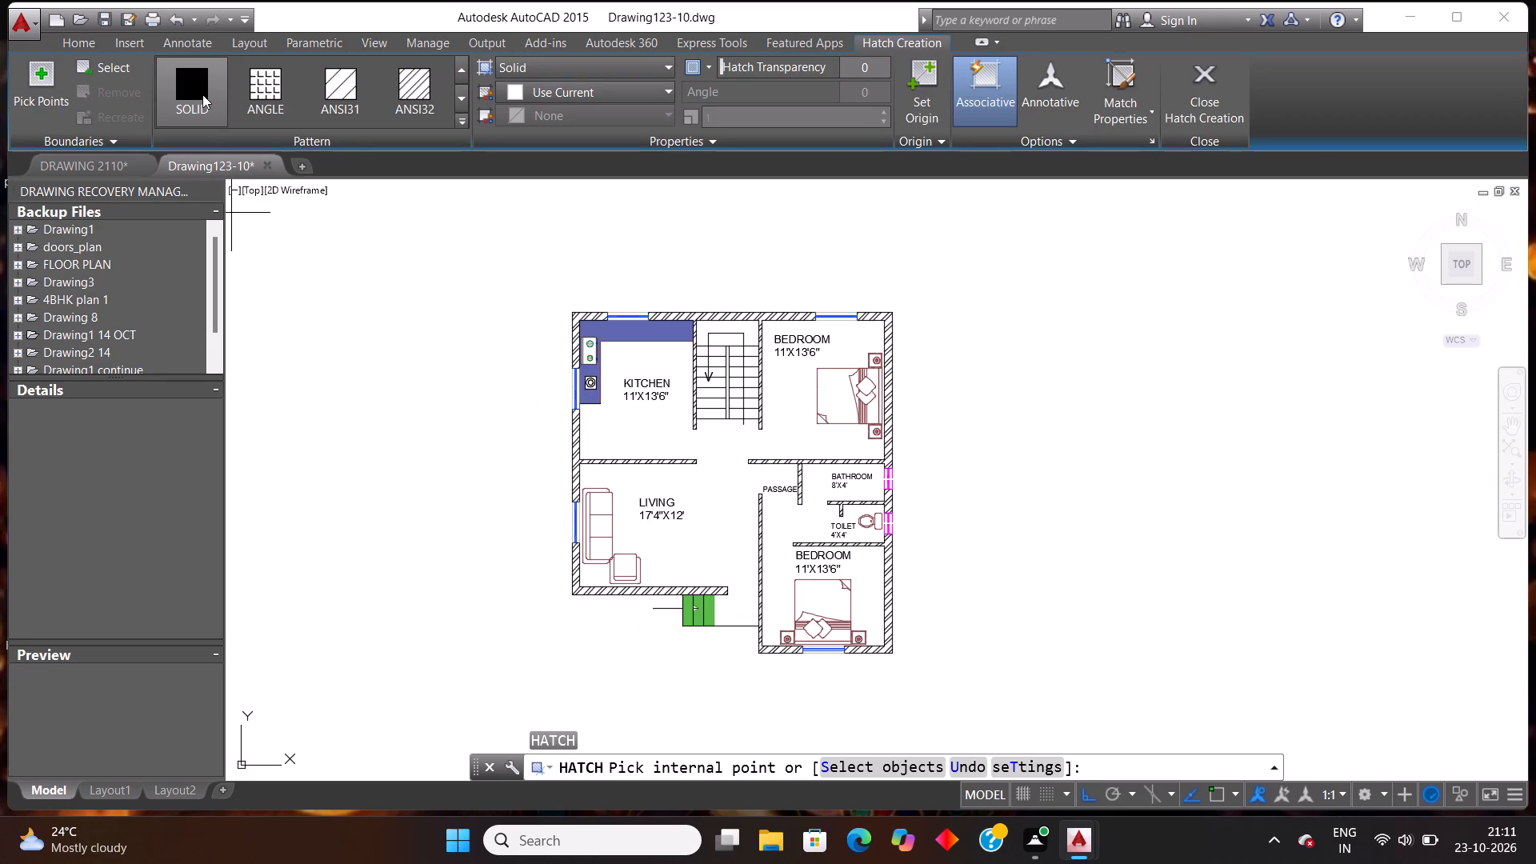
click(666, 442)
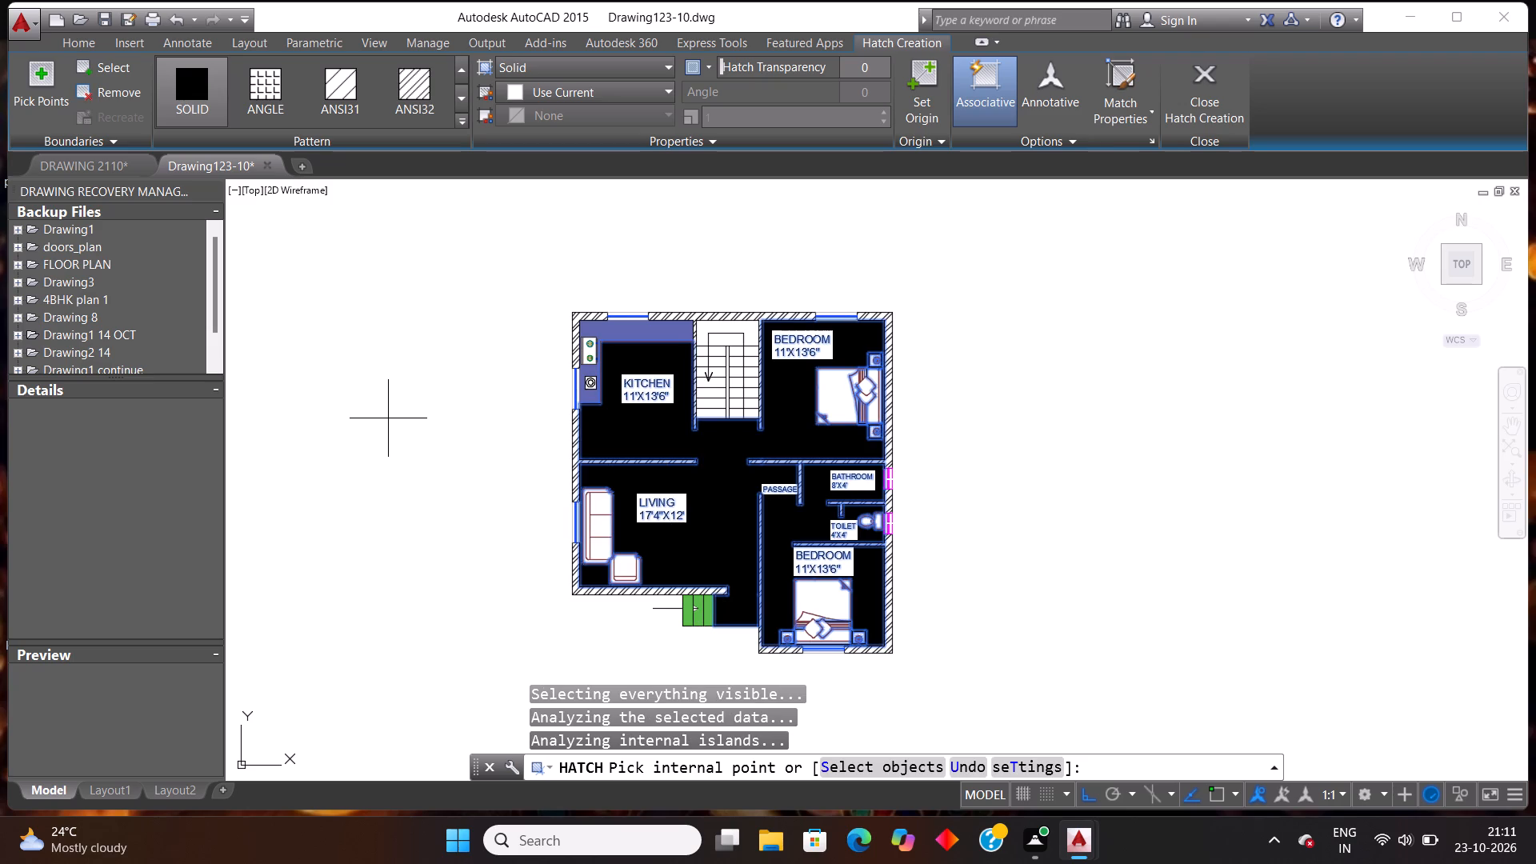
key(Escape)
key(Escape)
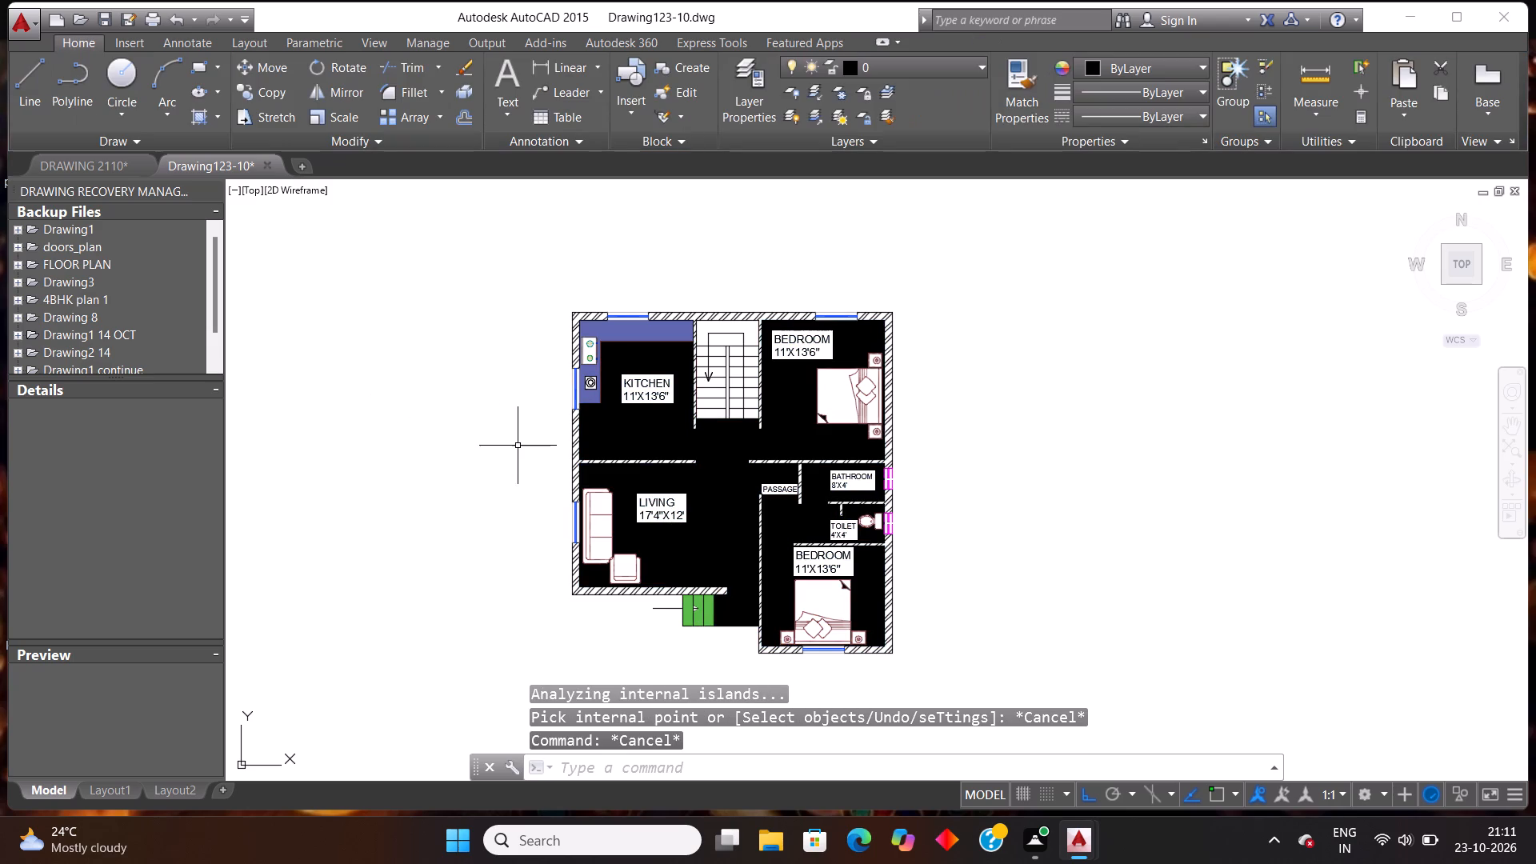
Set the transparency of the solid floor hatch to 60.
click(642, 427)
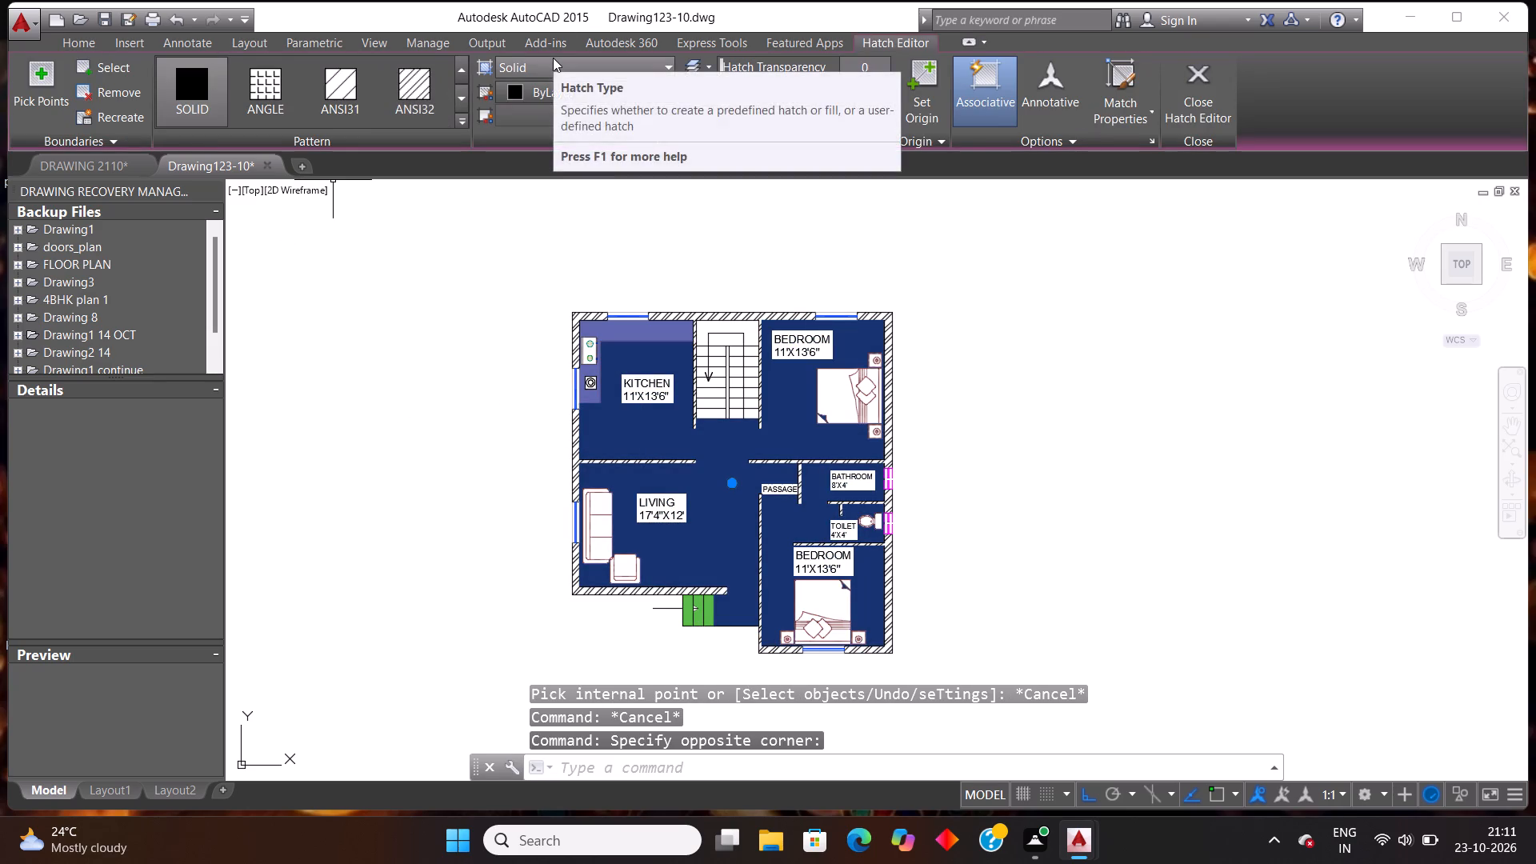
click(521, 94)
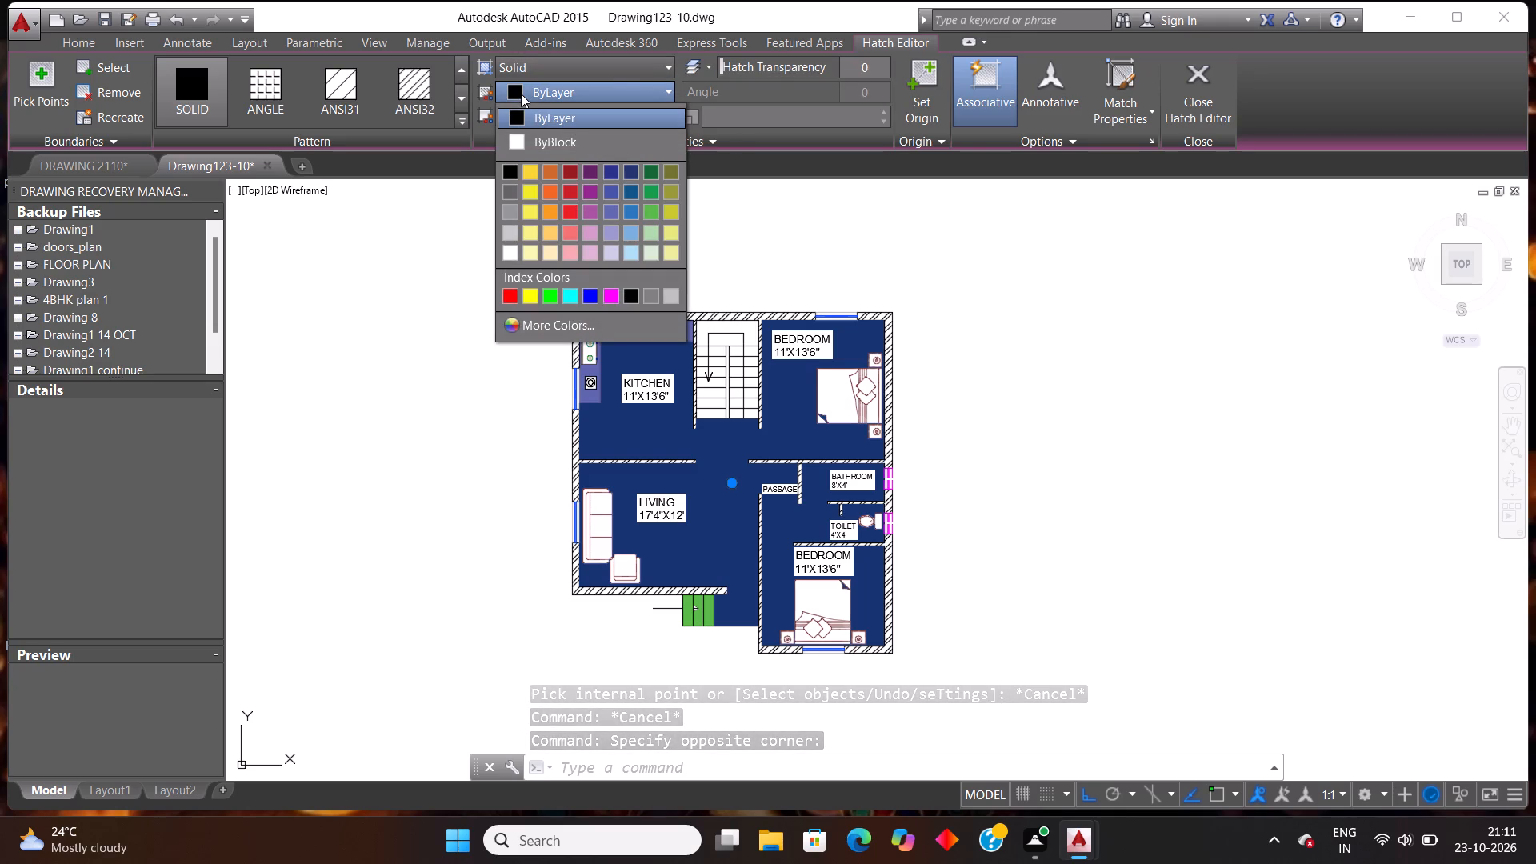
click(871, 73)
click(871, 73)
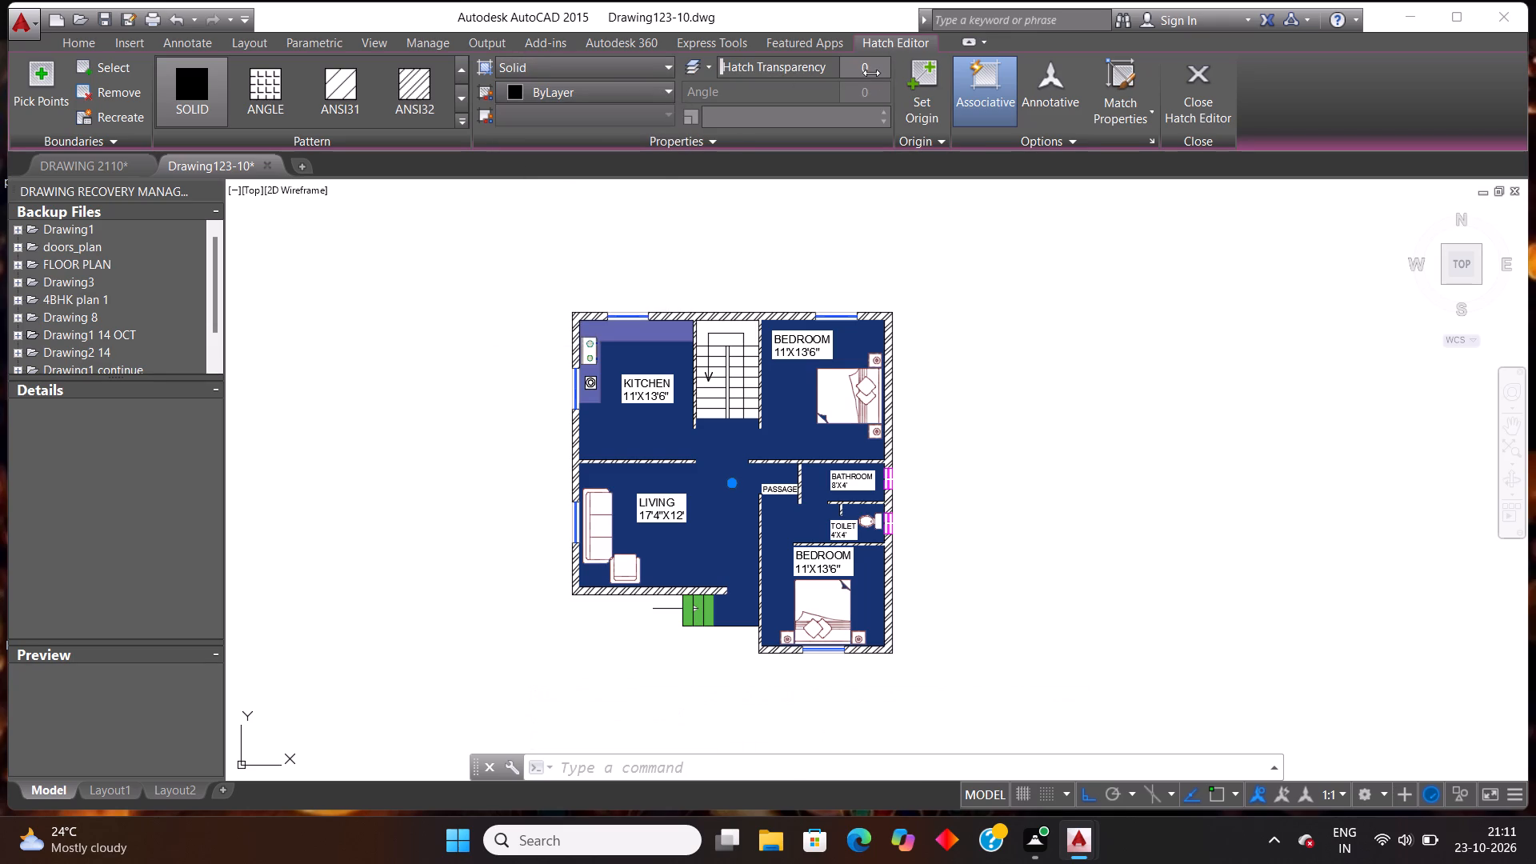
text(60)
key(Return)
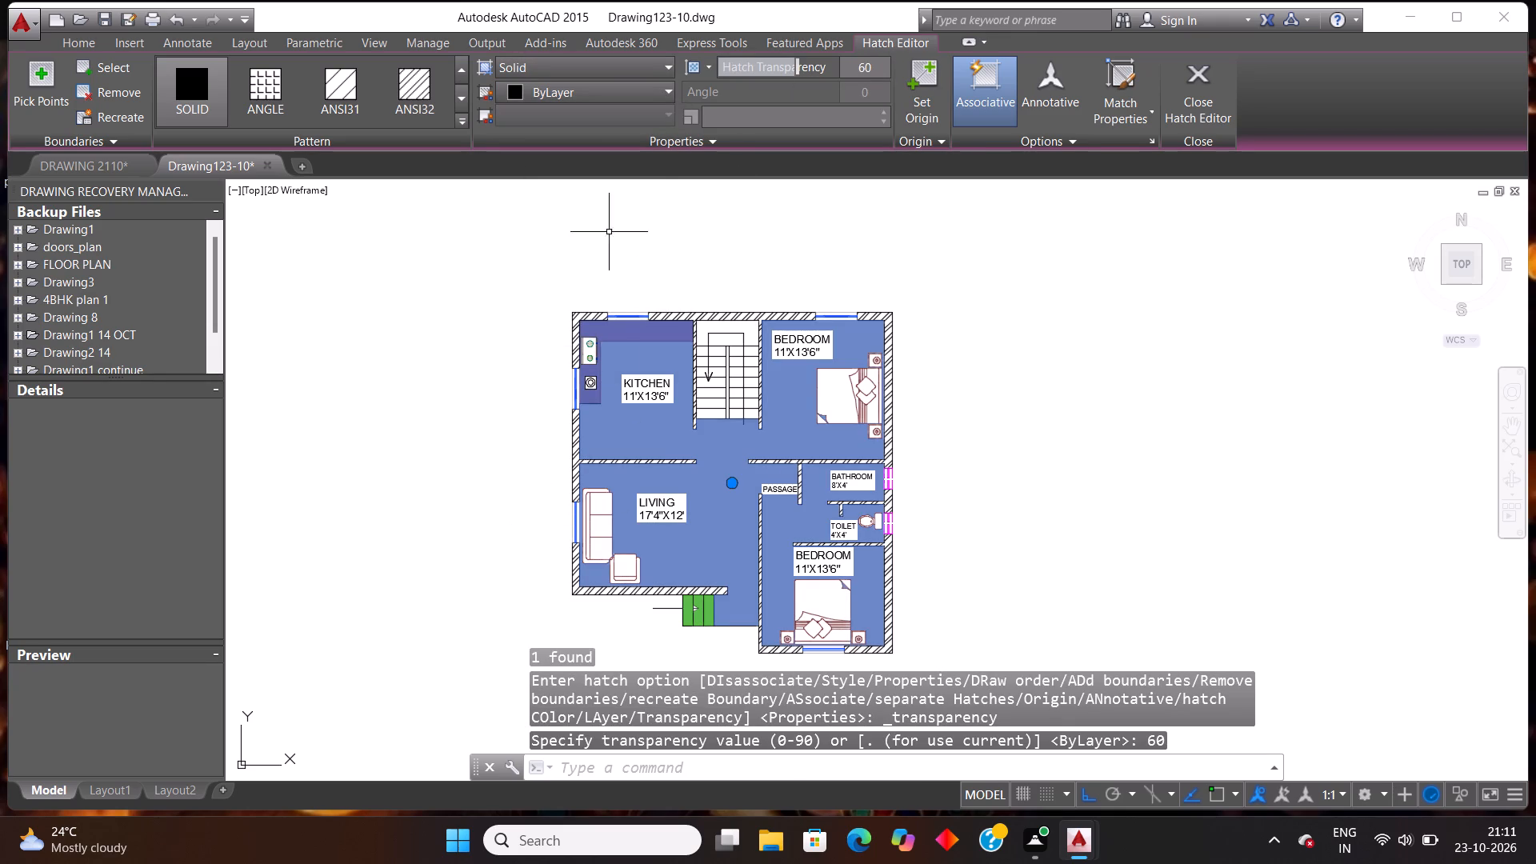
Change the floor hatch colour to light green 175,217,170 and deselect the hatch.
click(516, 86)
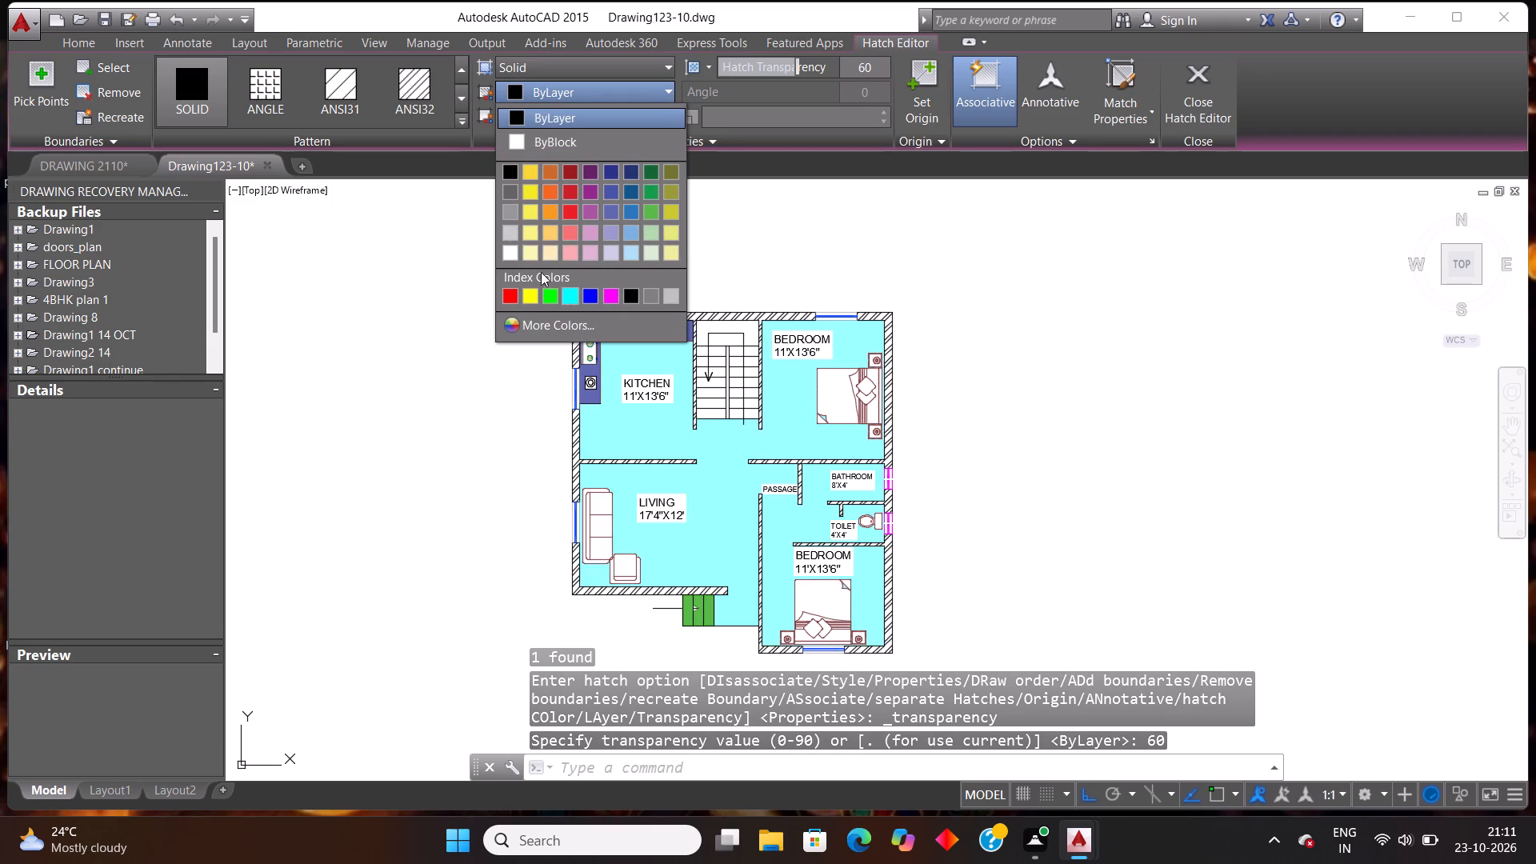
click(654, 234)
click(698, 259)
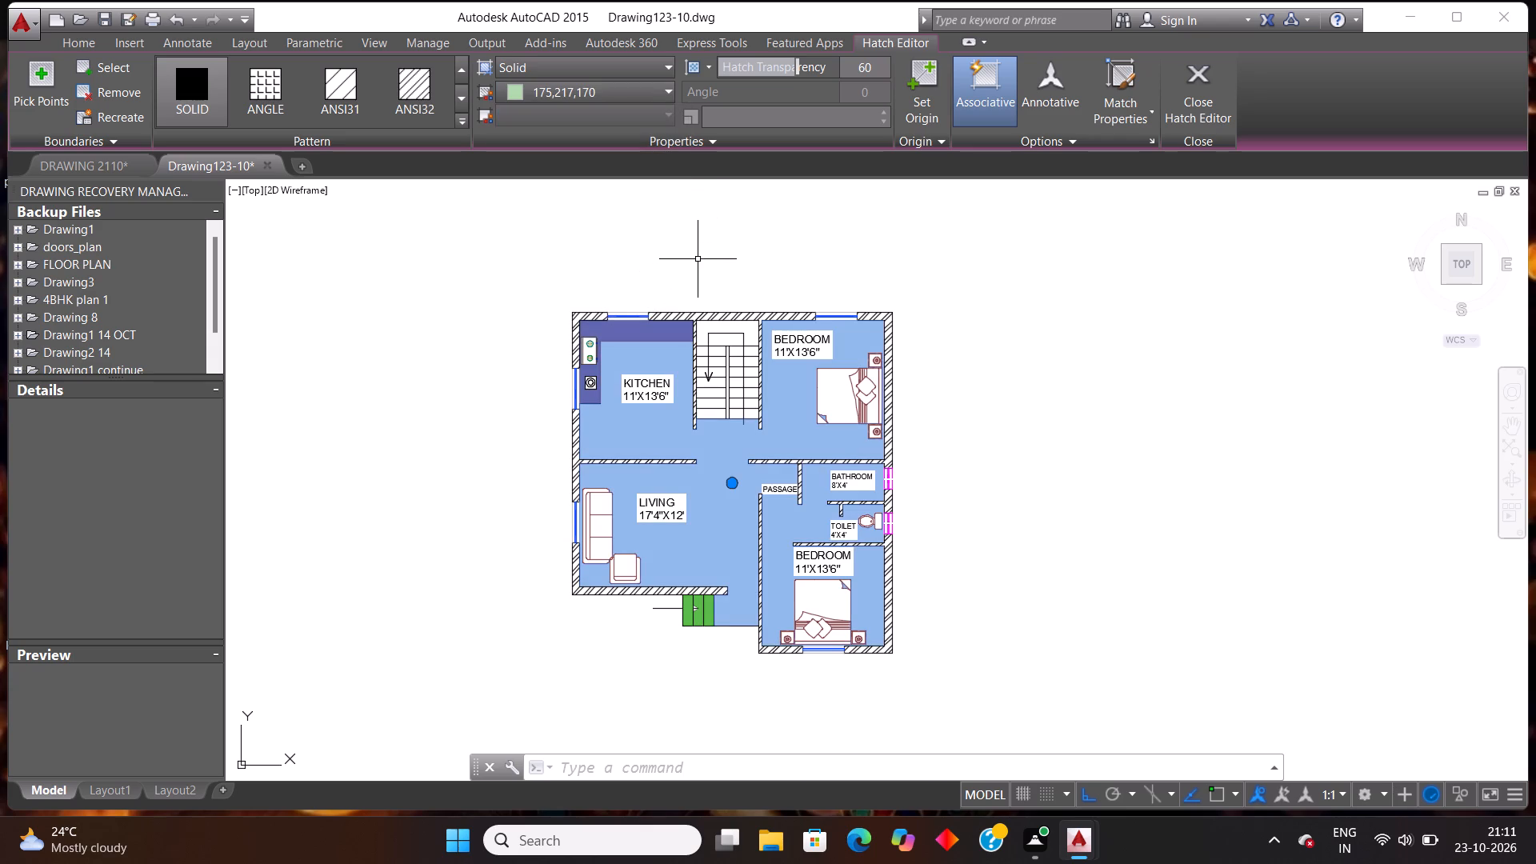
key(Escape)
key(Escape)
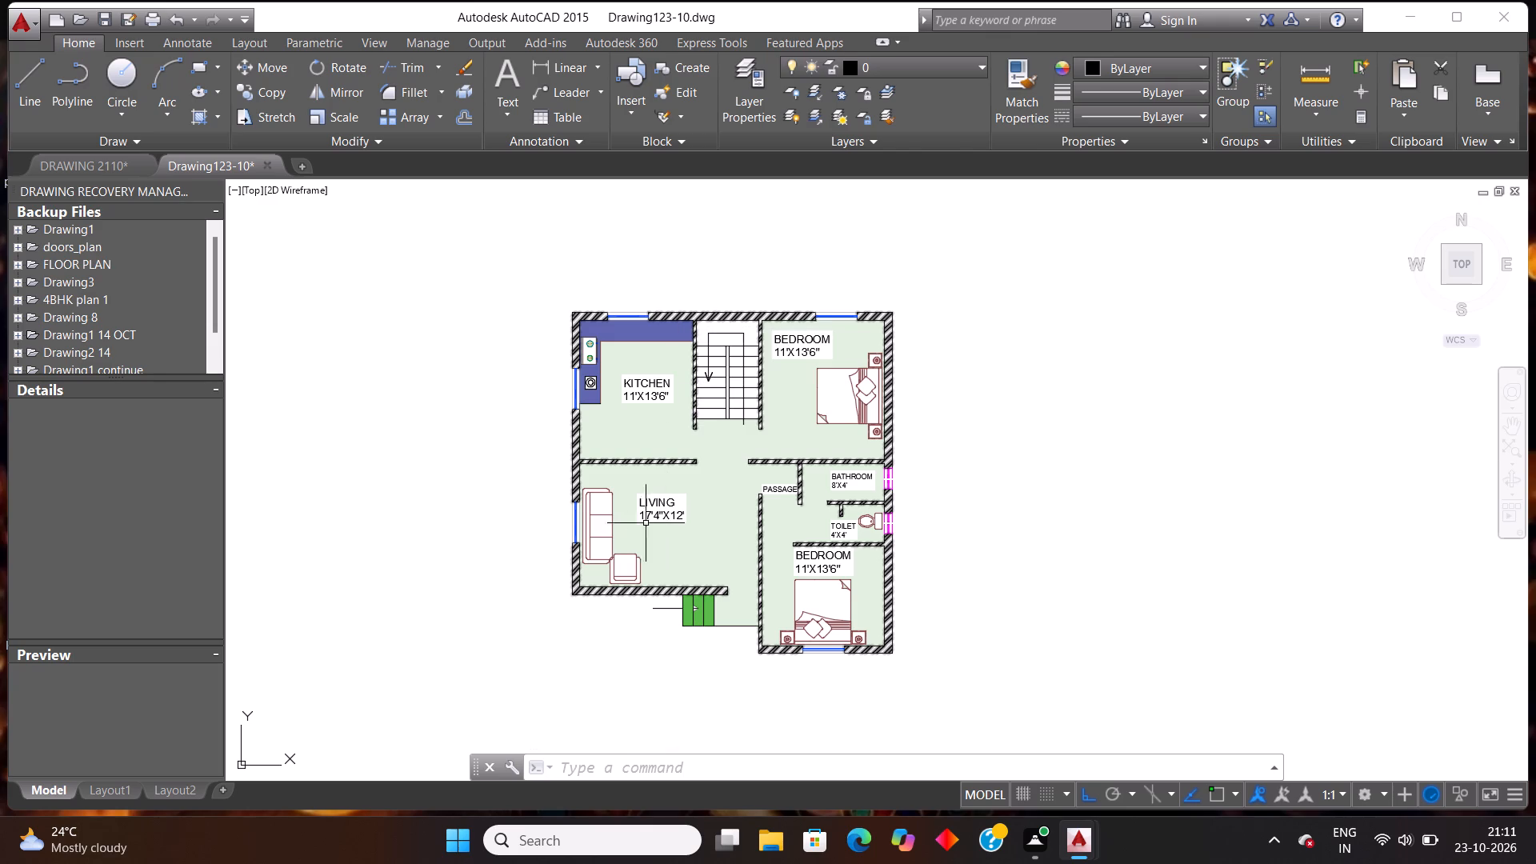
Examine the plan with its floor fill, selecting the wall hatch above the kitchen to check its pattern settings and extent.
scroll(538, 310, down, 2)
scroll(520, 352, up, 3)
scroll(510, 346, down, 2)
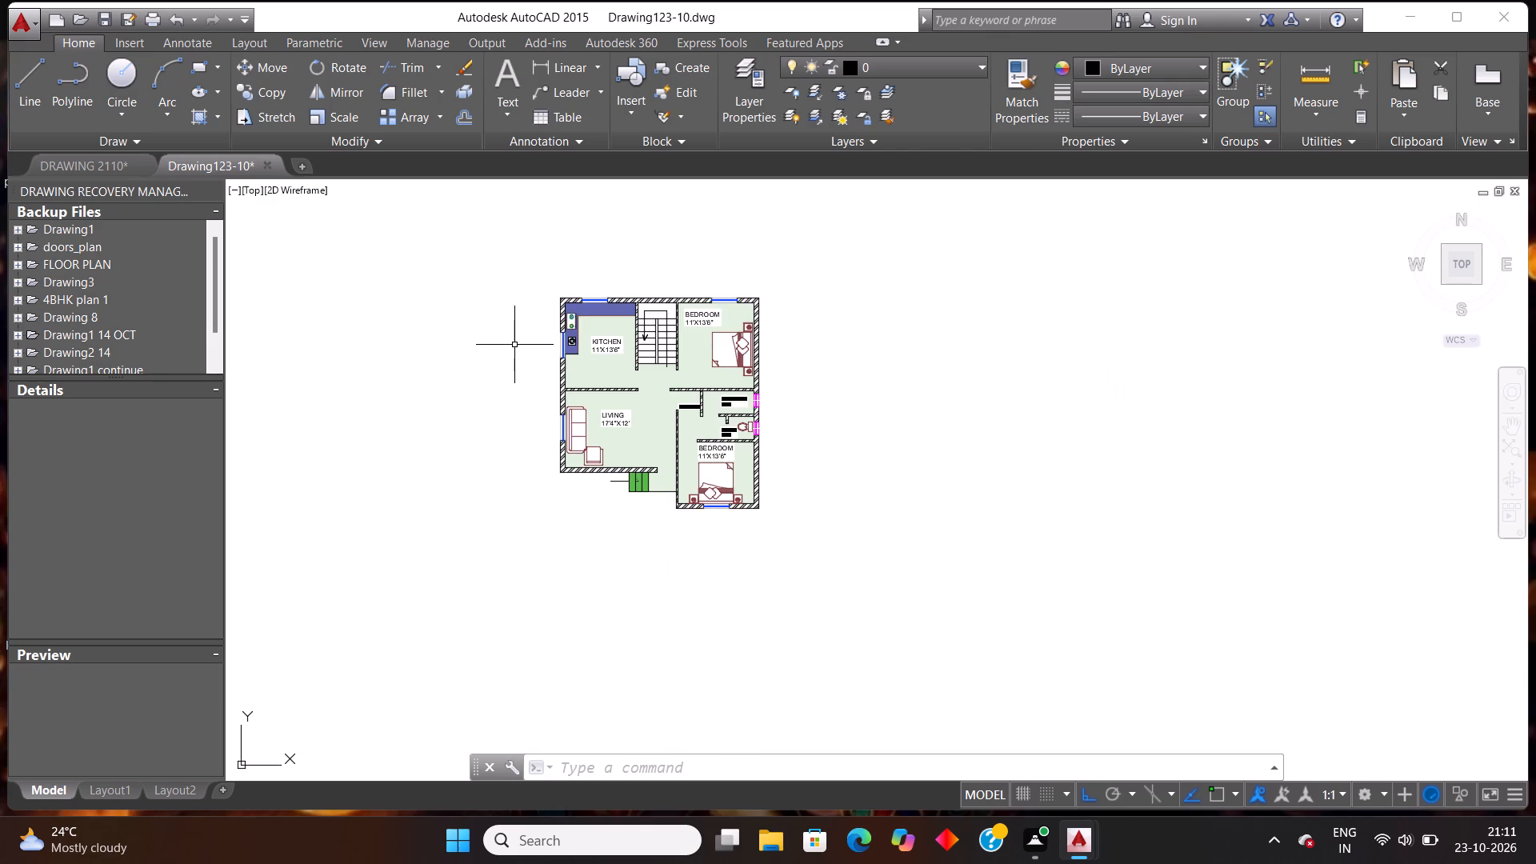
scroll(558, 324, up, 2)
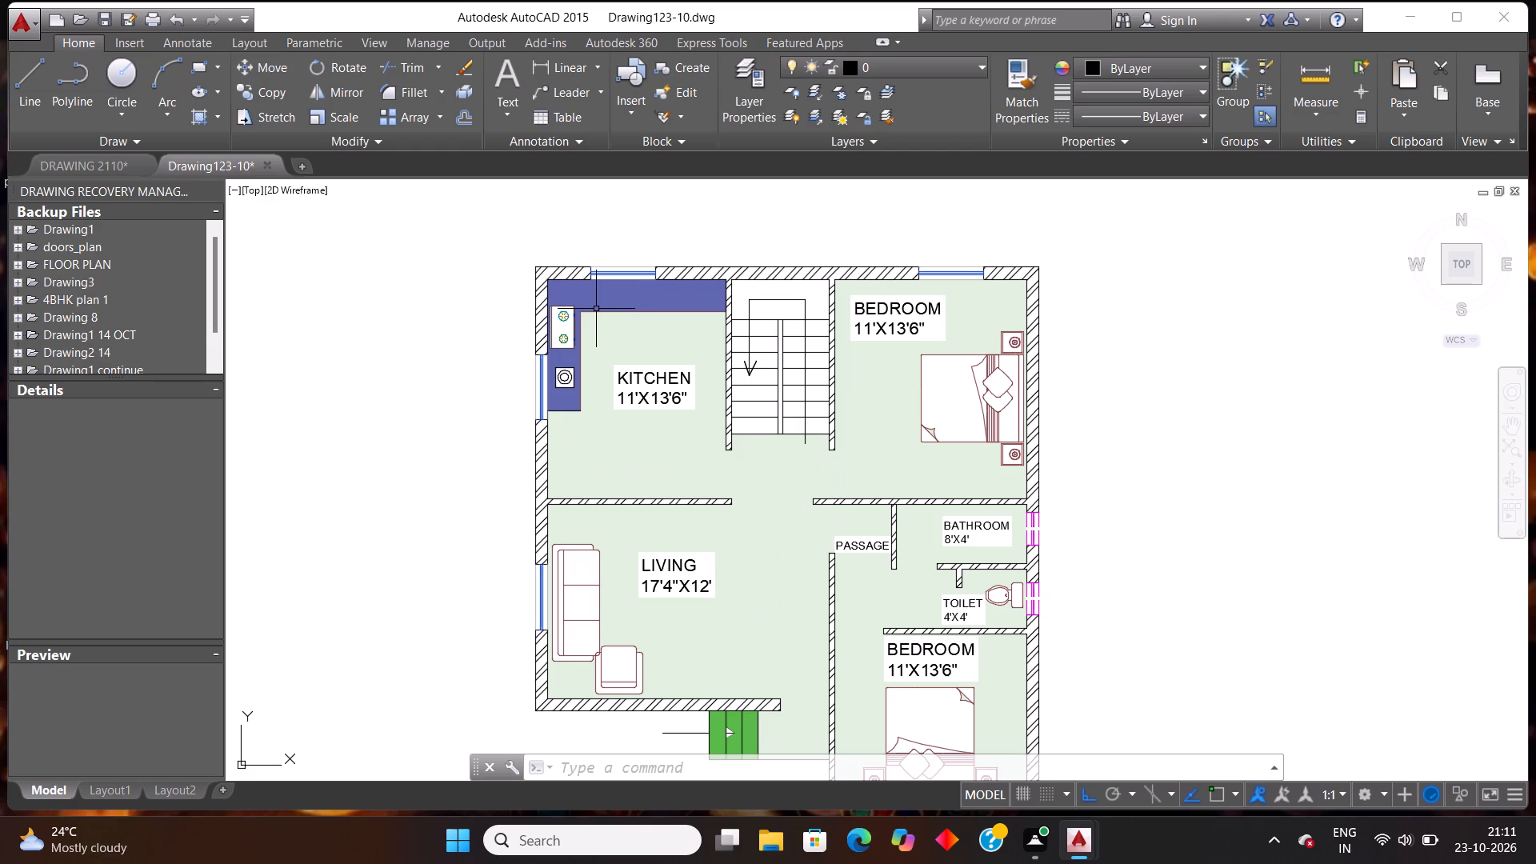
scroll(594, 277, up, 2)
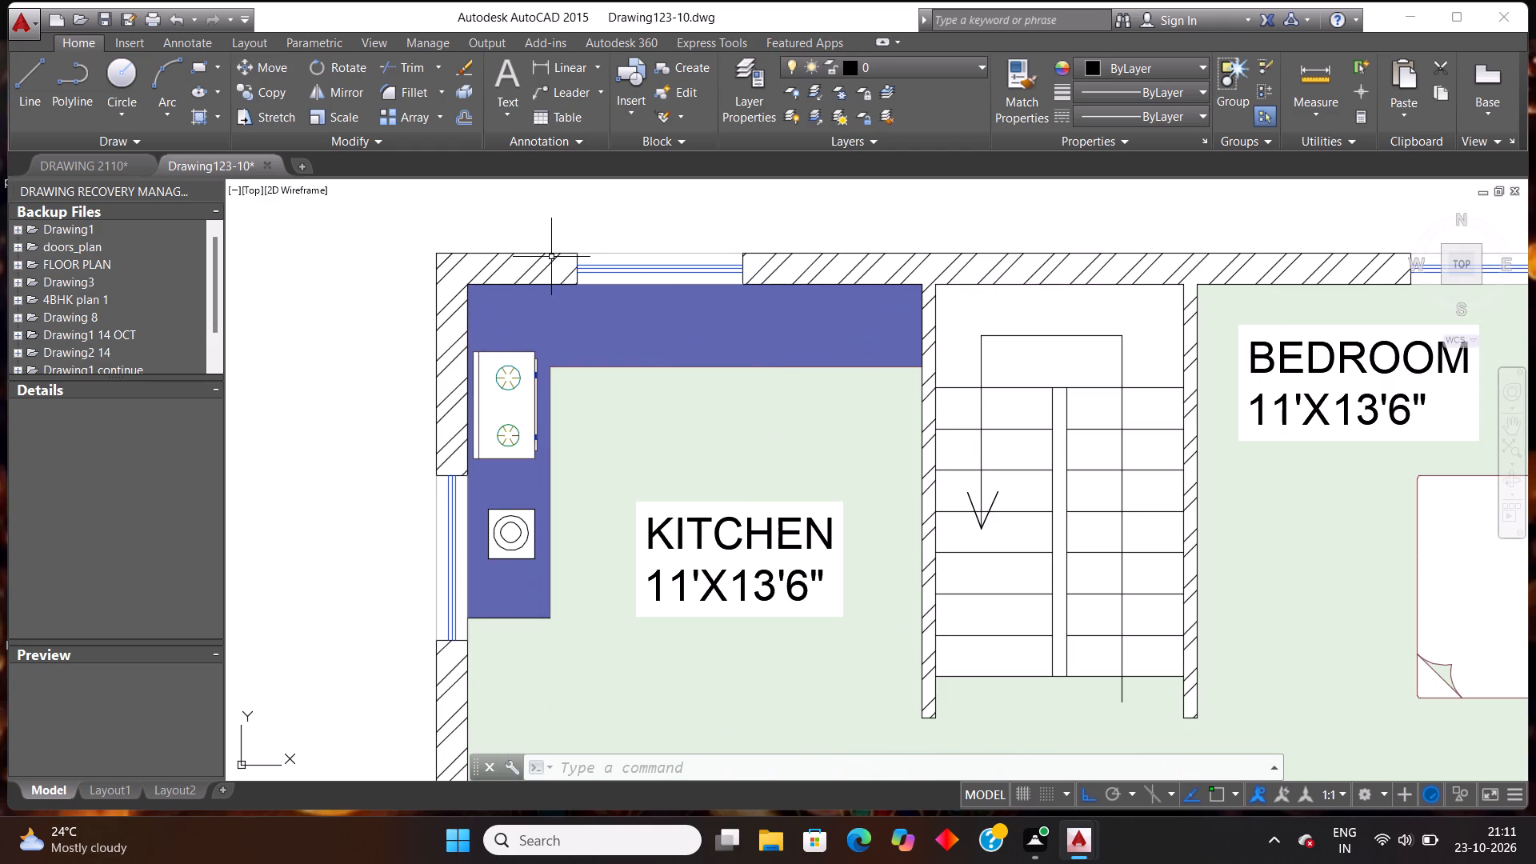
click(548, 264)
scroll(577, 255, down, 3)
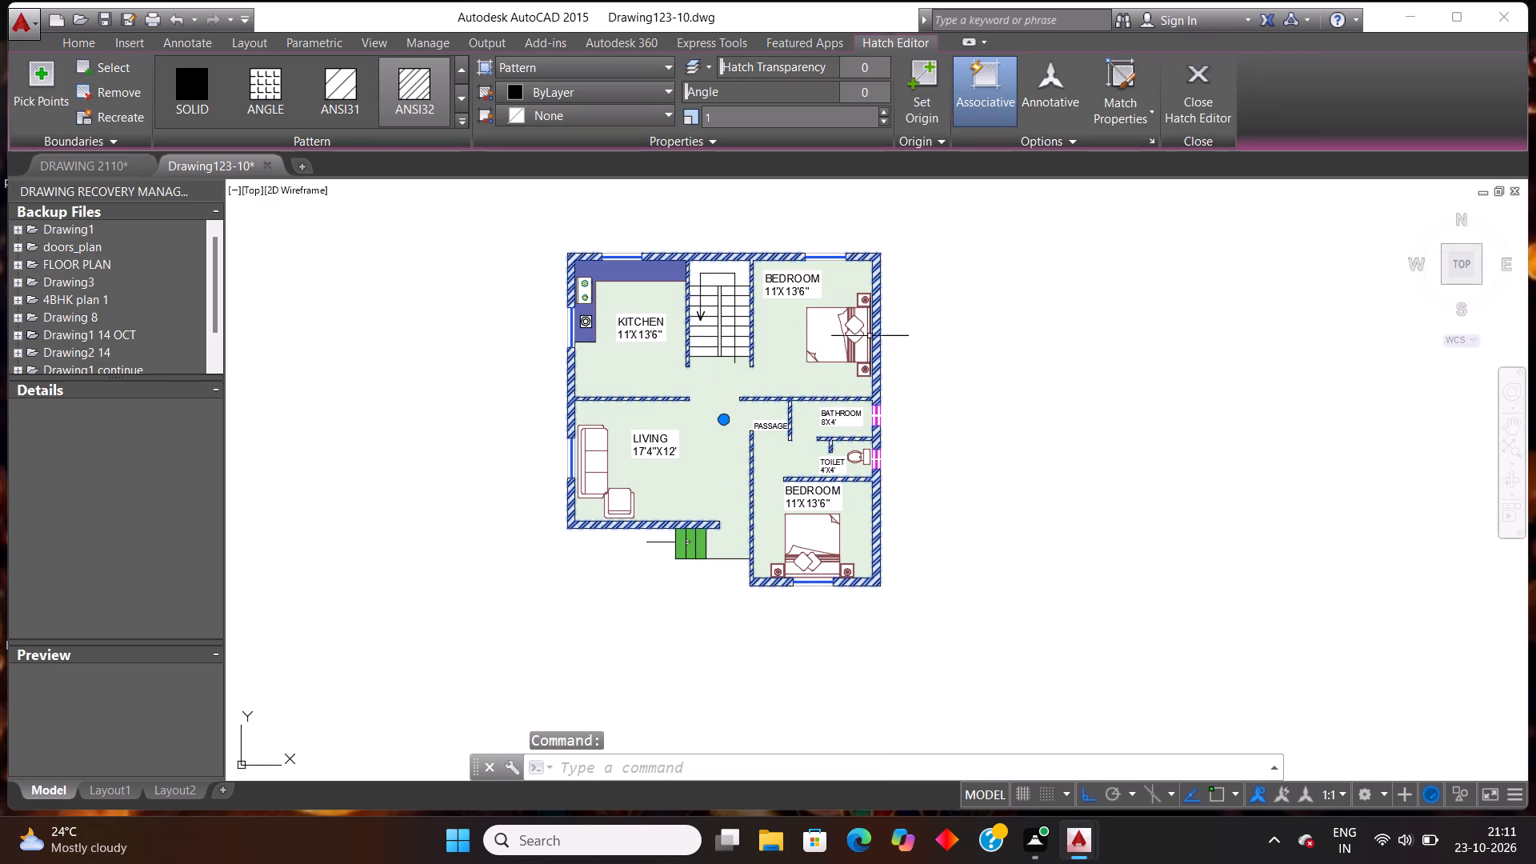
scroll(962, 310, up, 1)
scroll(702, 223, down, 1)
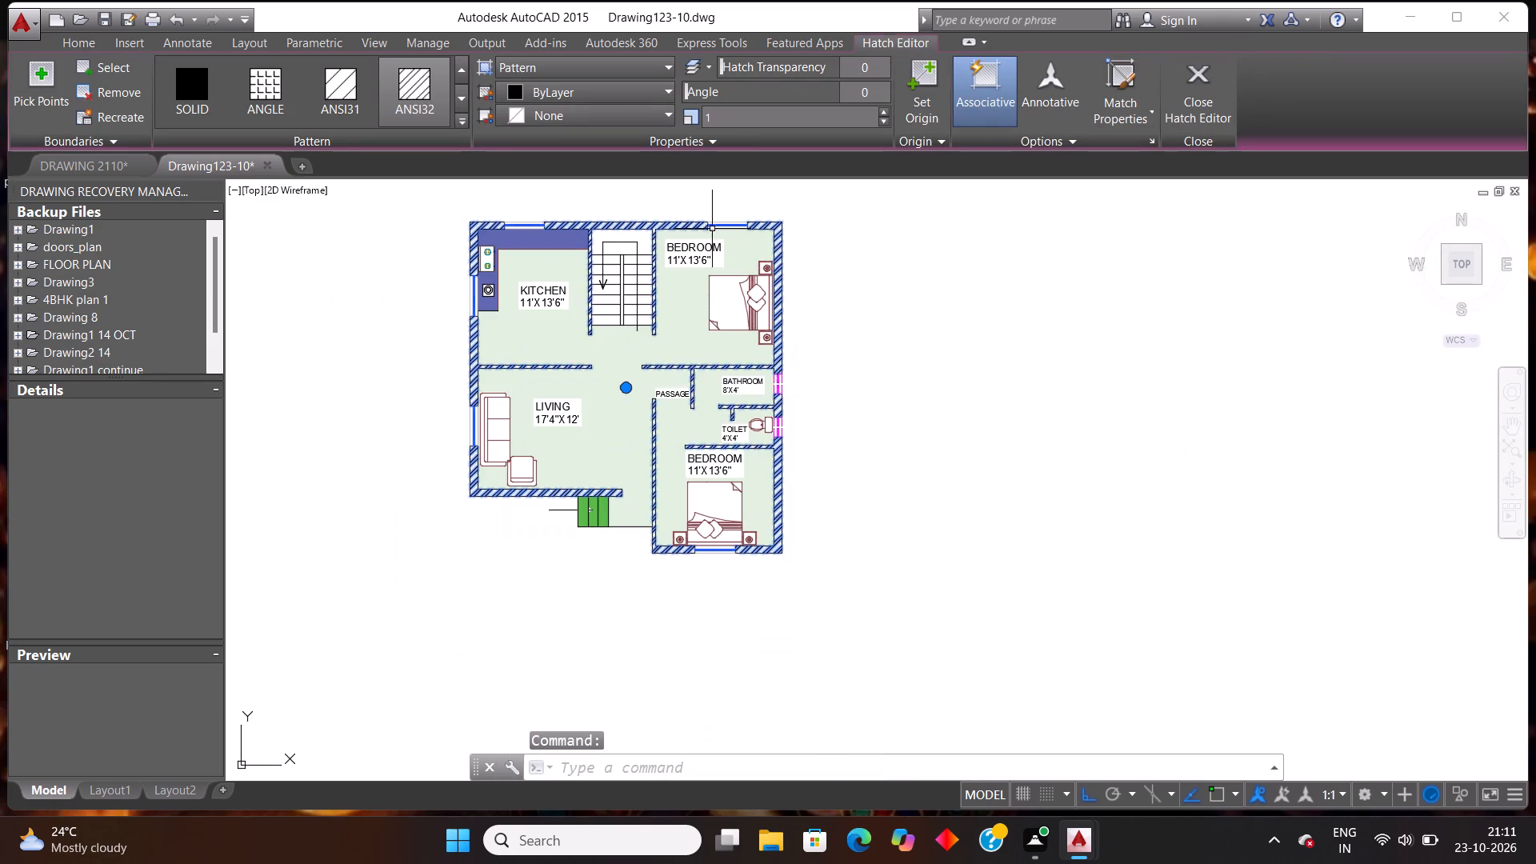
key(Escape)
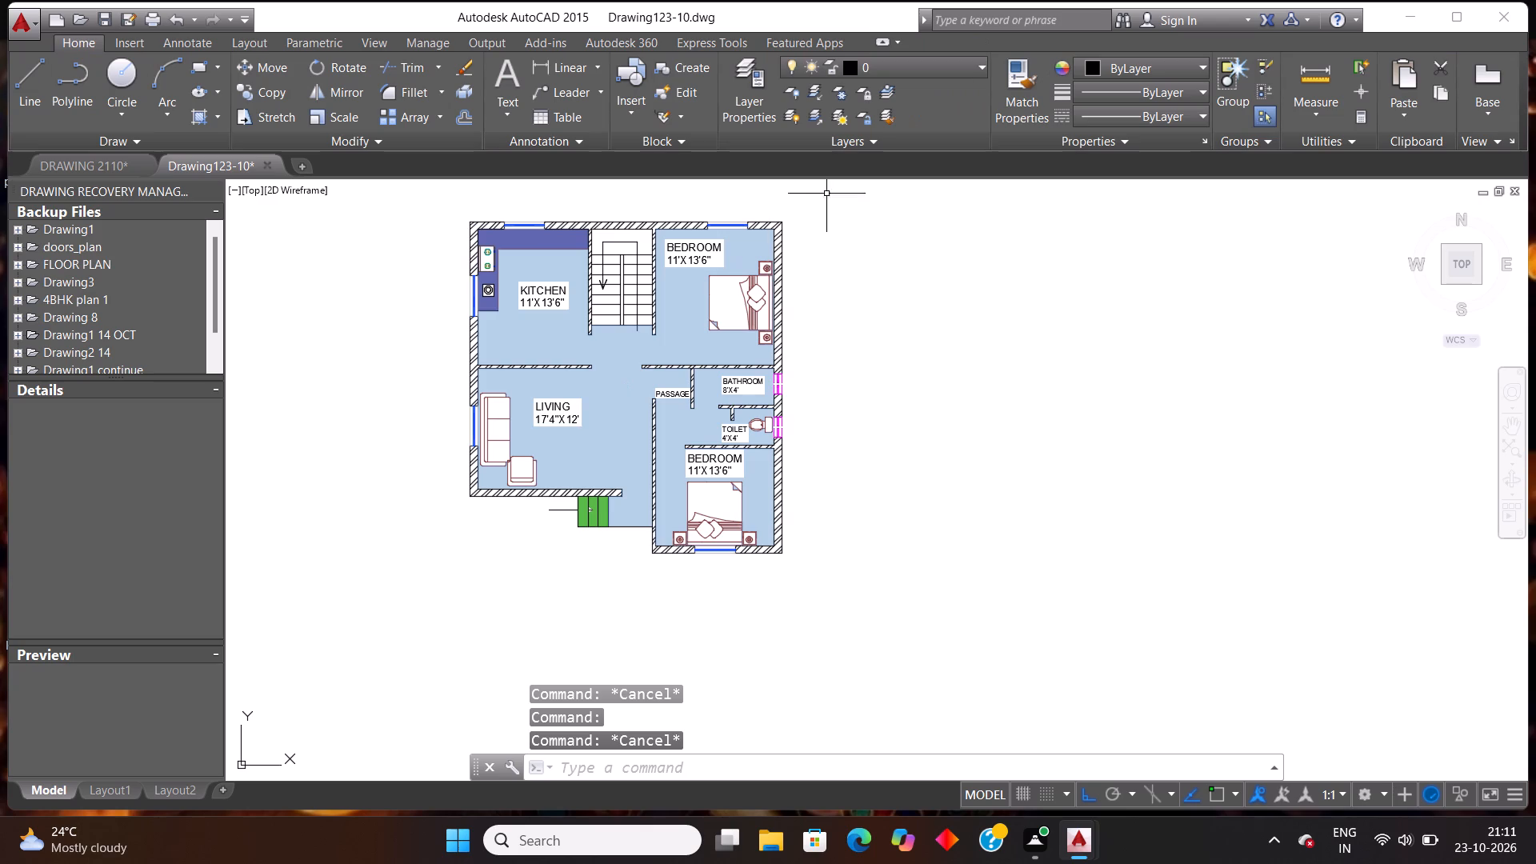
Examine the wall hatching at the kitchen corner, the floor fill around the bedroom walls and the entrance steps.
scroll(462, 222, up, 1)
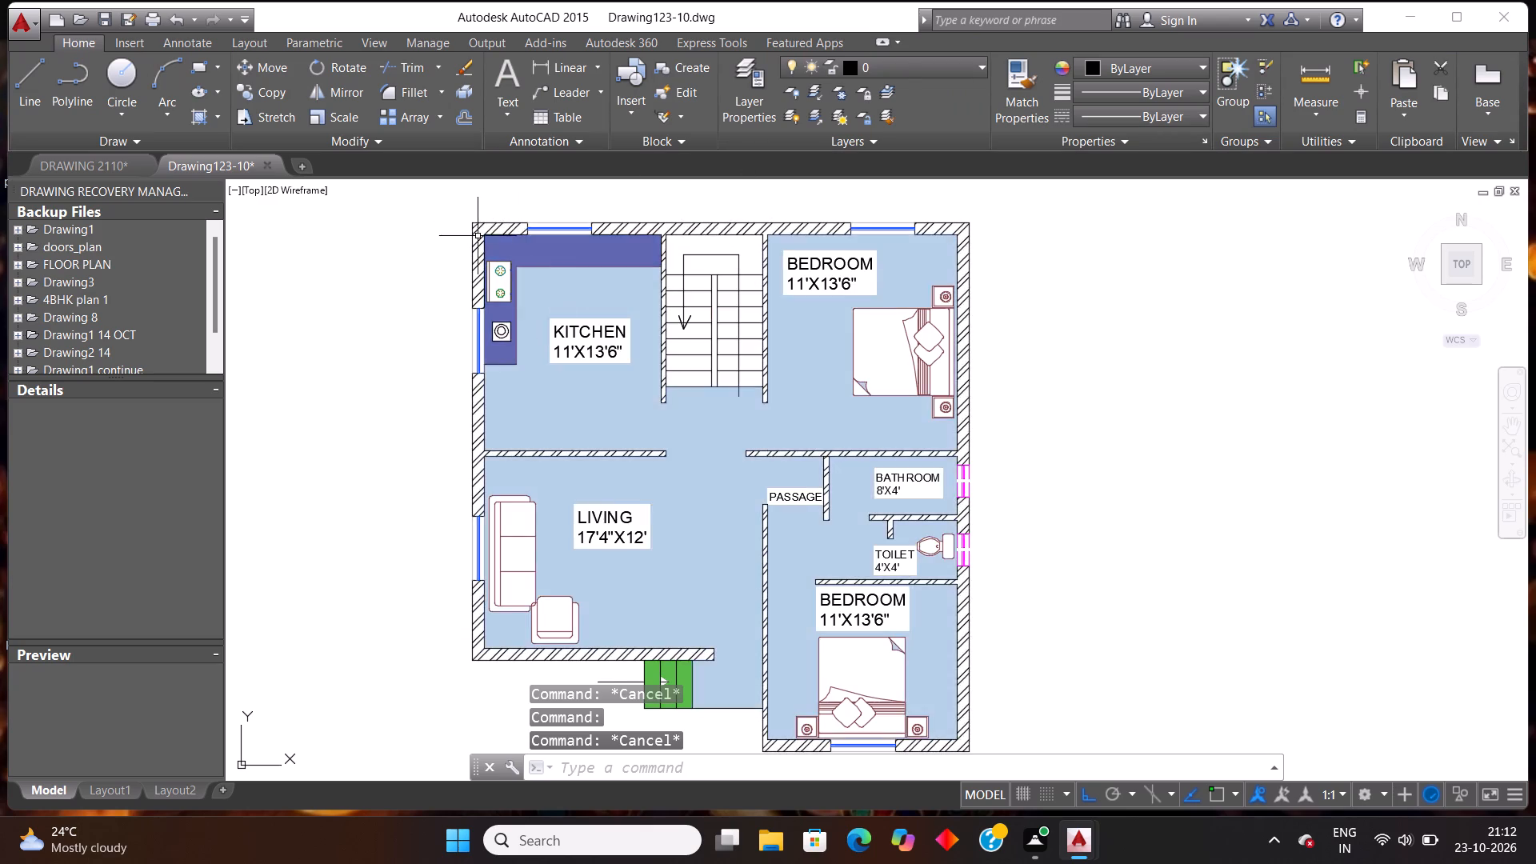
scroll(466, 223, up, 2)
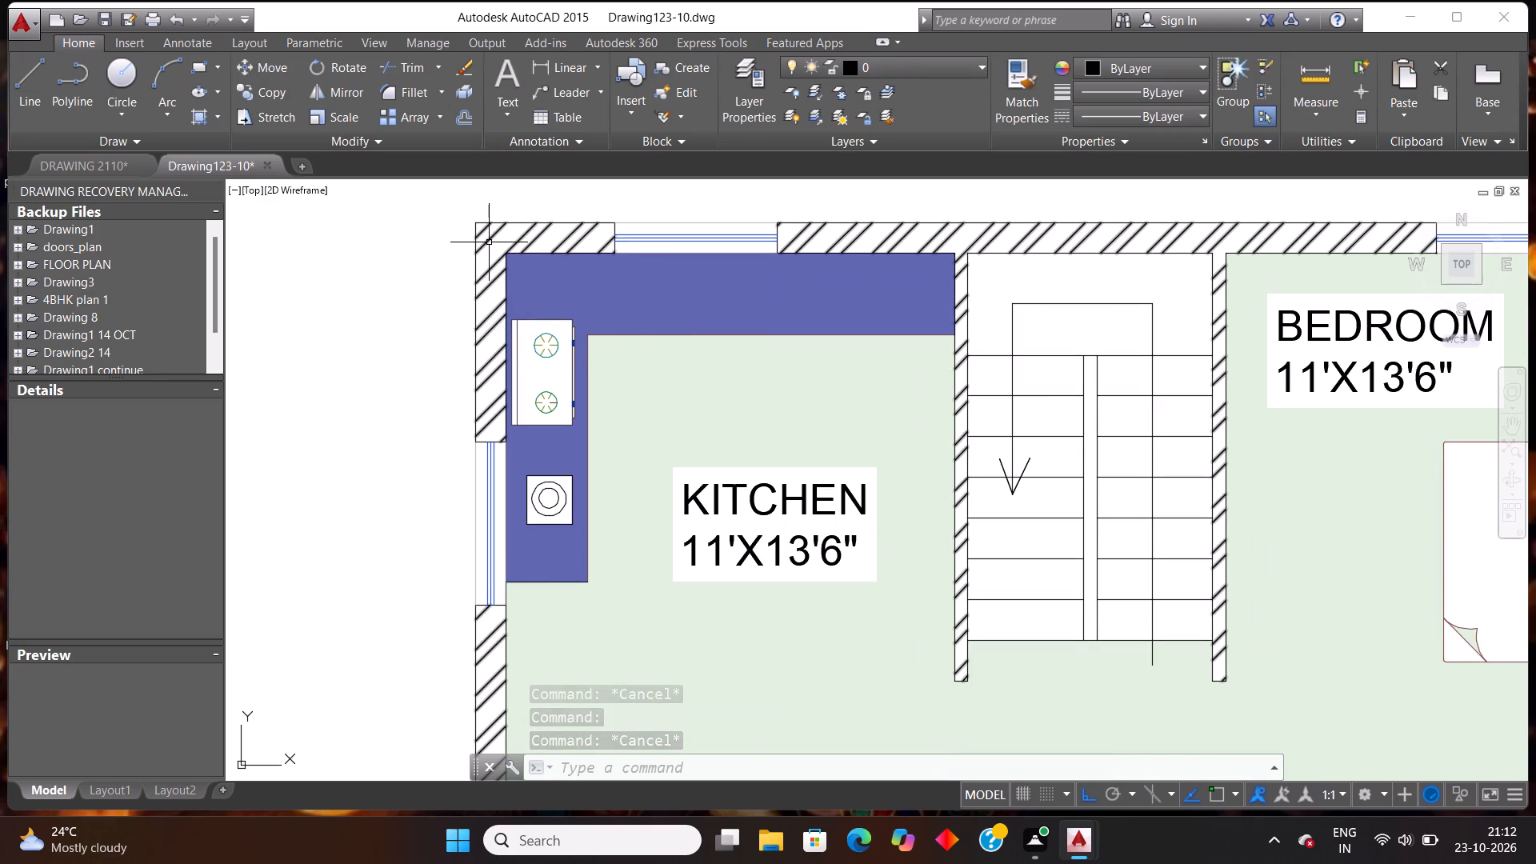
scroll(489, 242, down, 2)
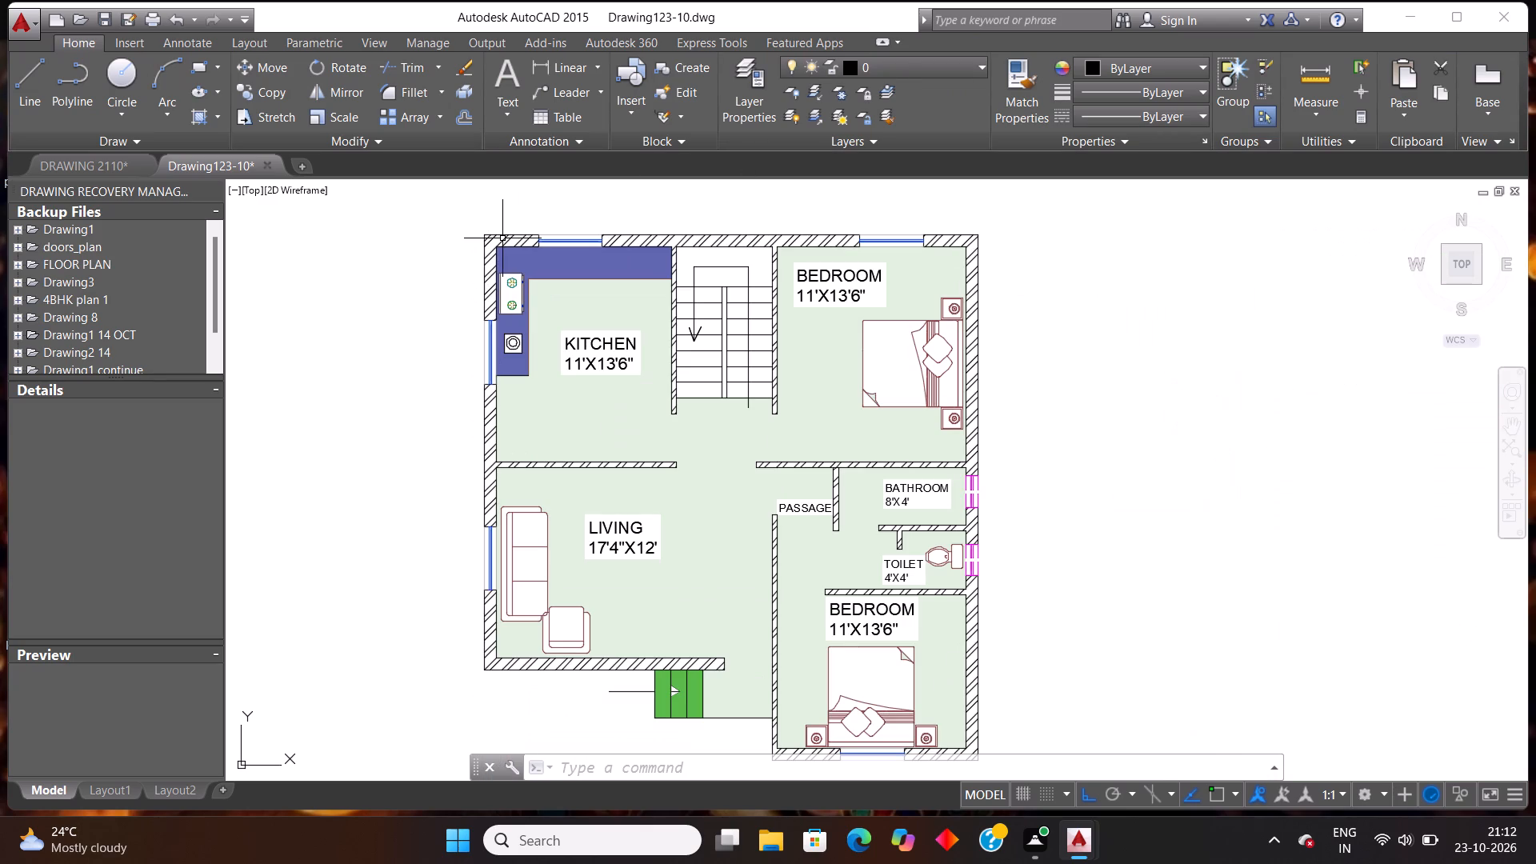
scroll(503, 238, down, 1)
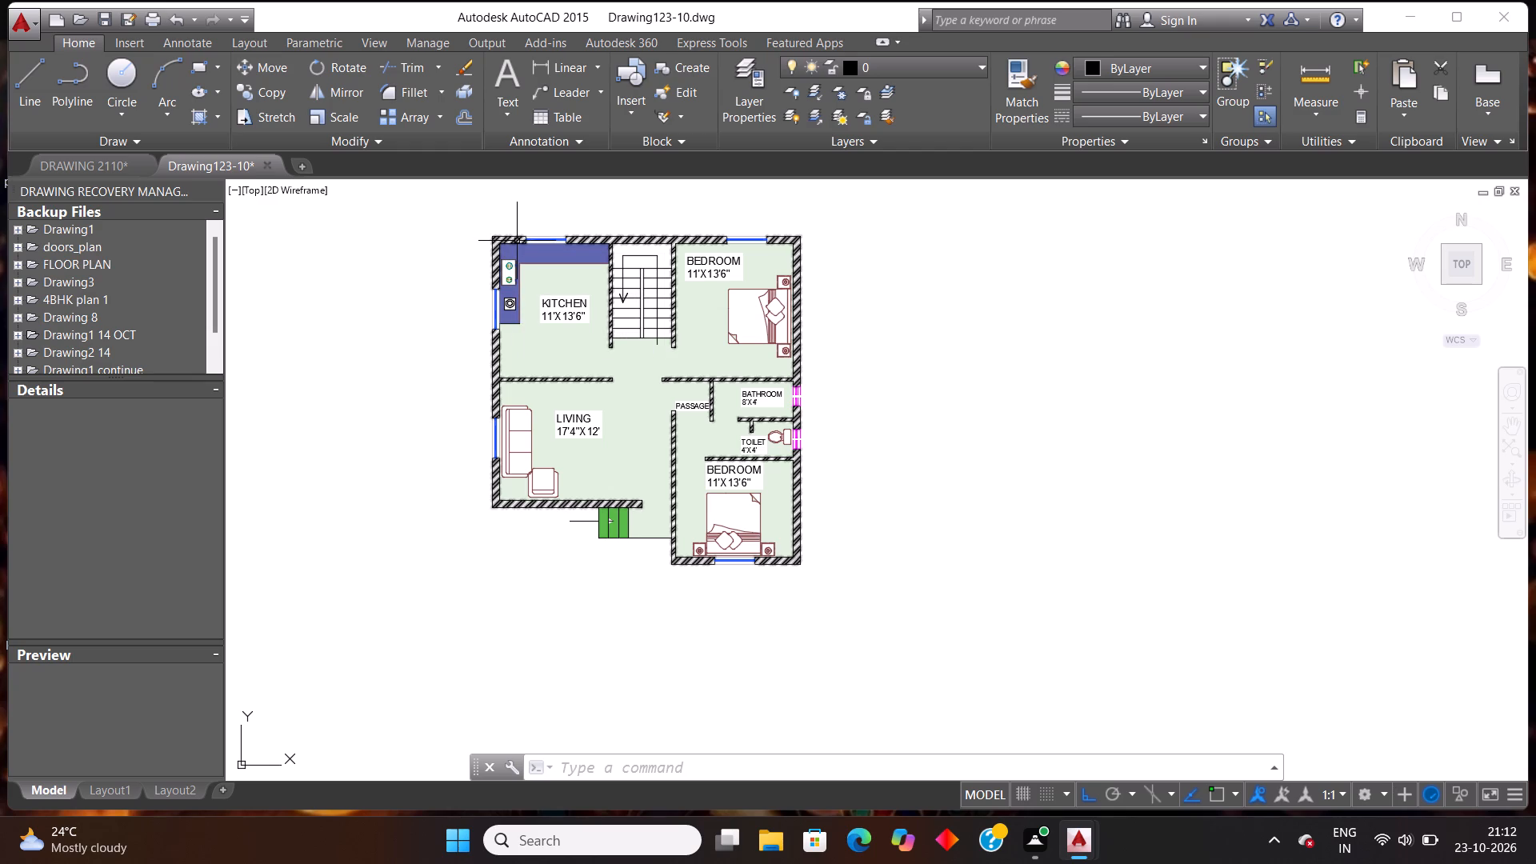
scroll(481, 239, up, 2)
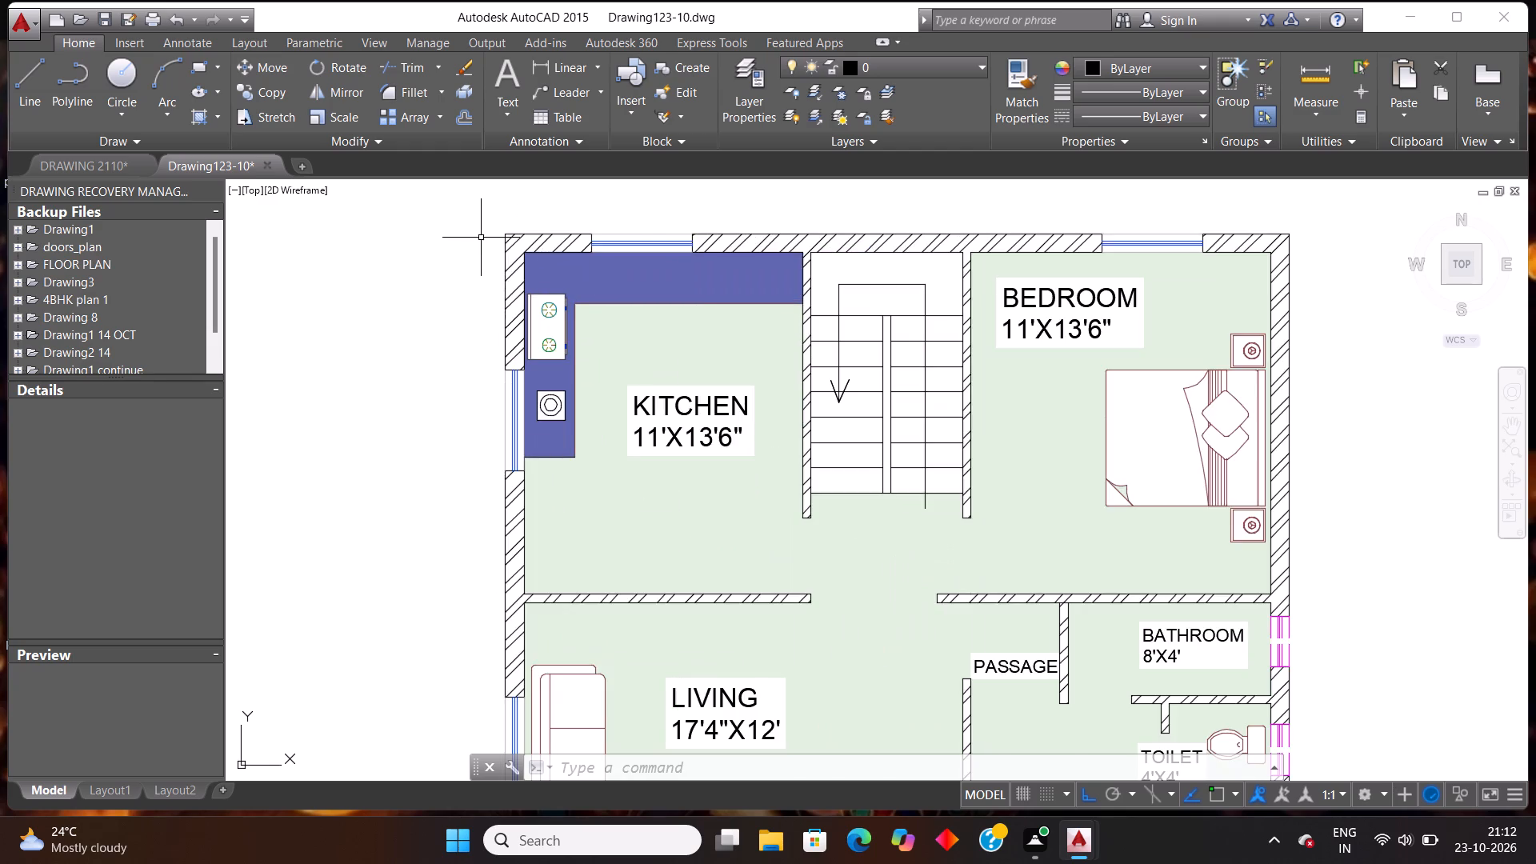
scroll(540, 220, up, 2)
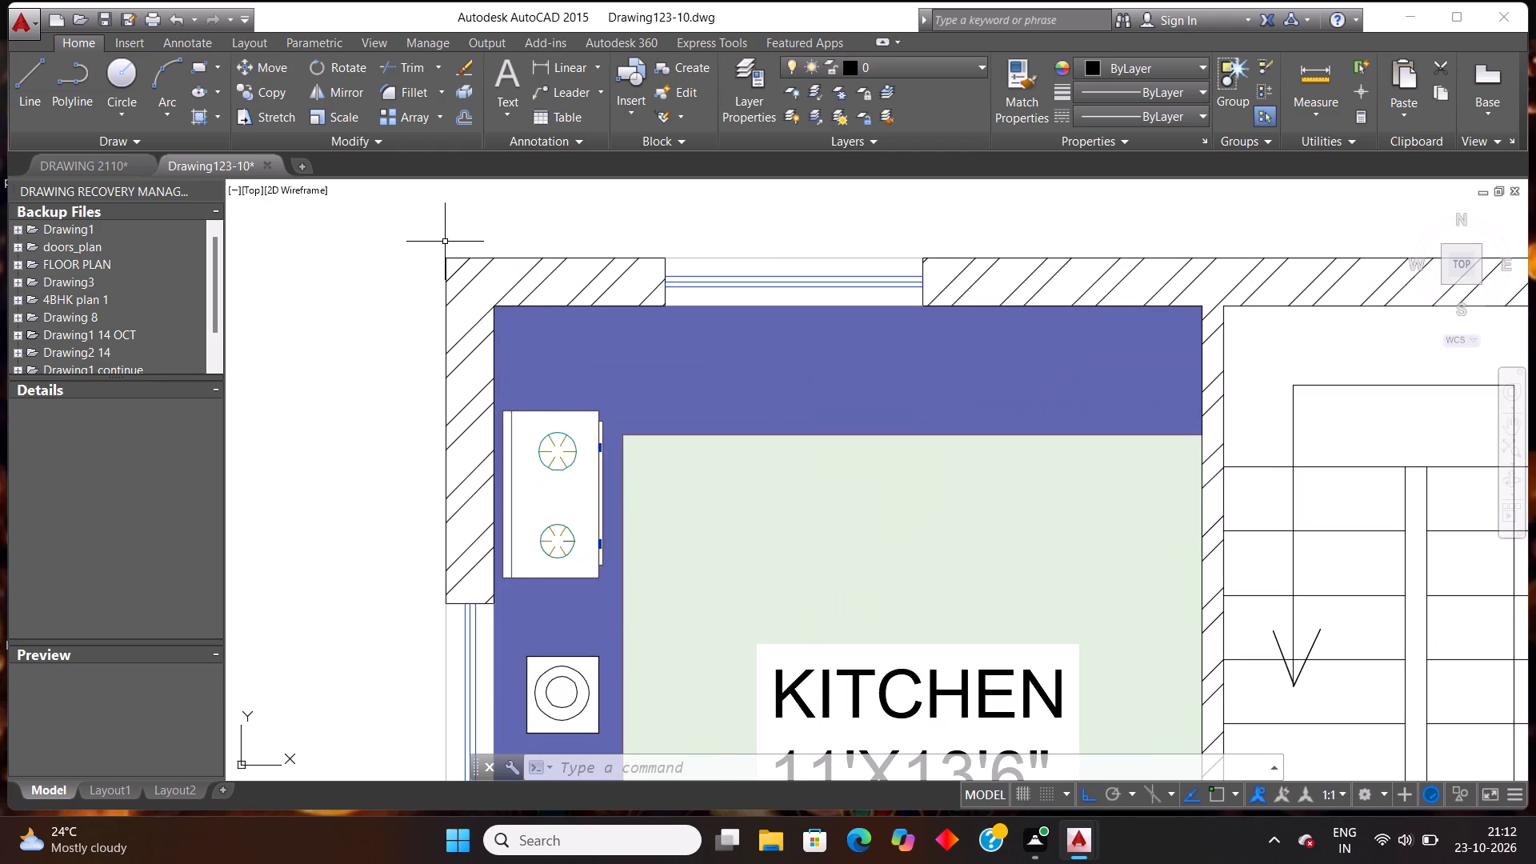
scroll(445, 242, up, 2)
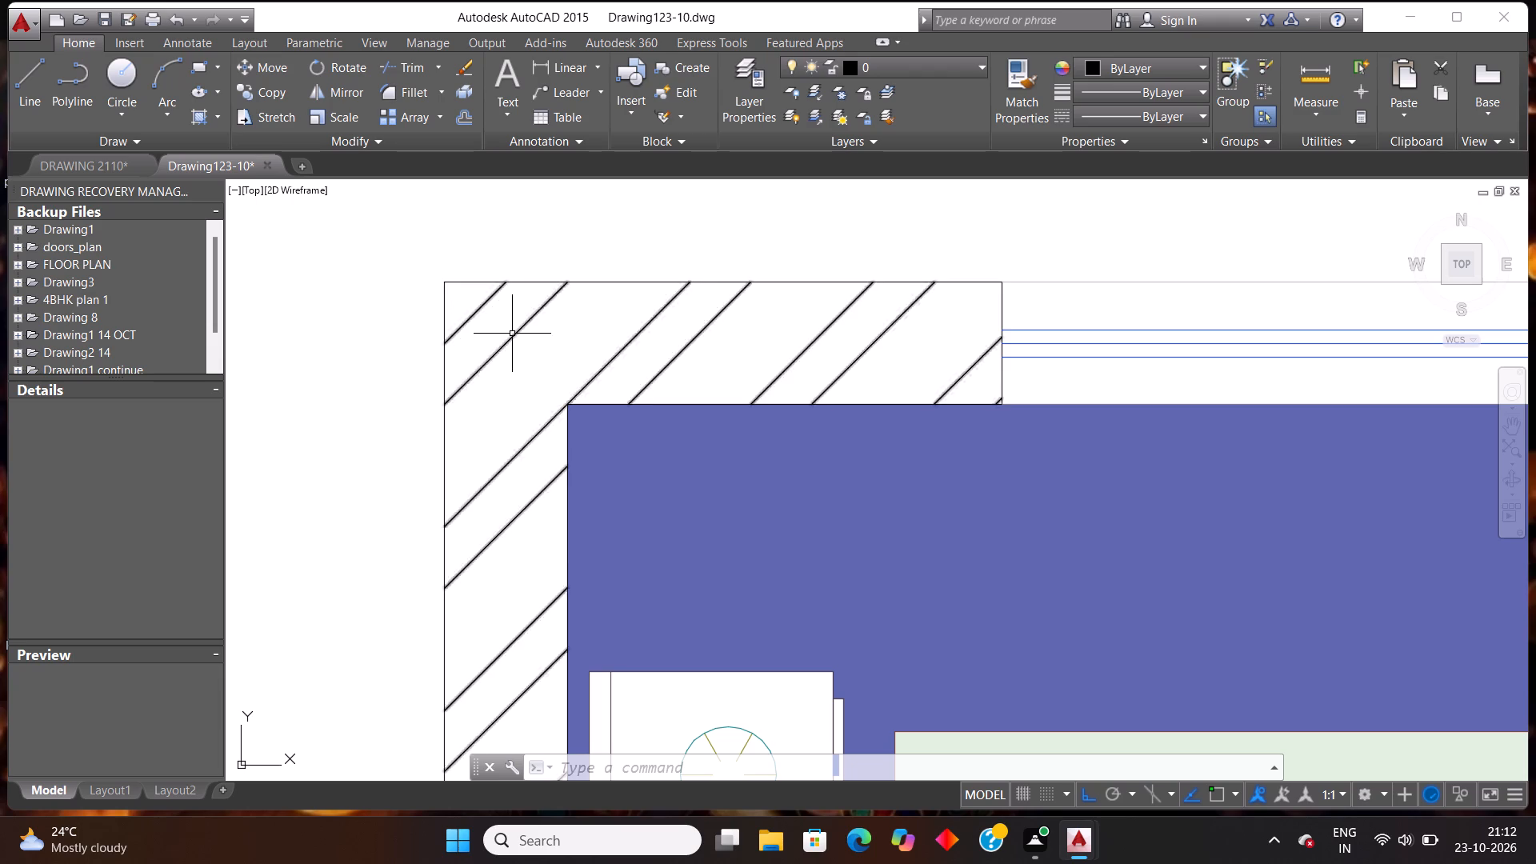
scroll(512, 333, down, 7)
scroll(582, 452, up, 4)
scroll(649, 487, up, 2)
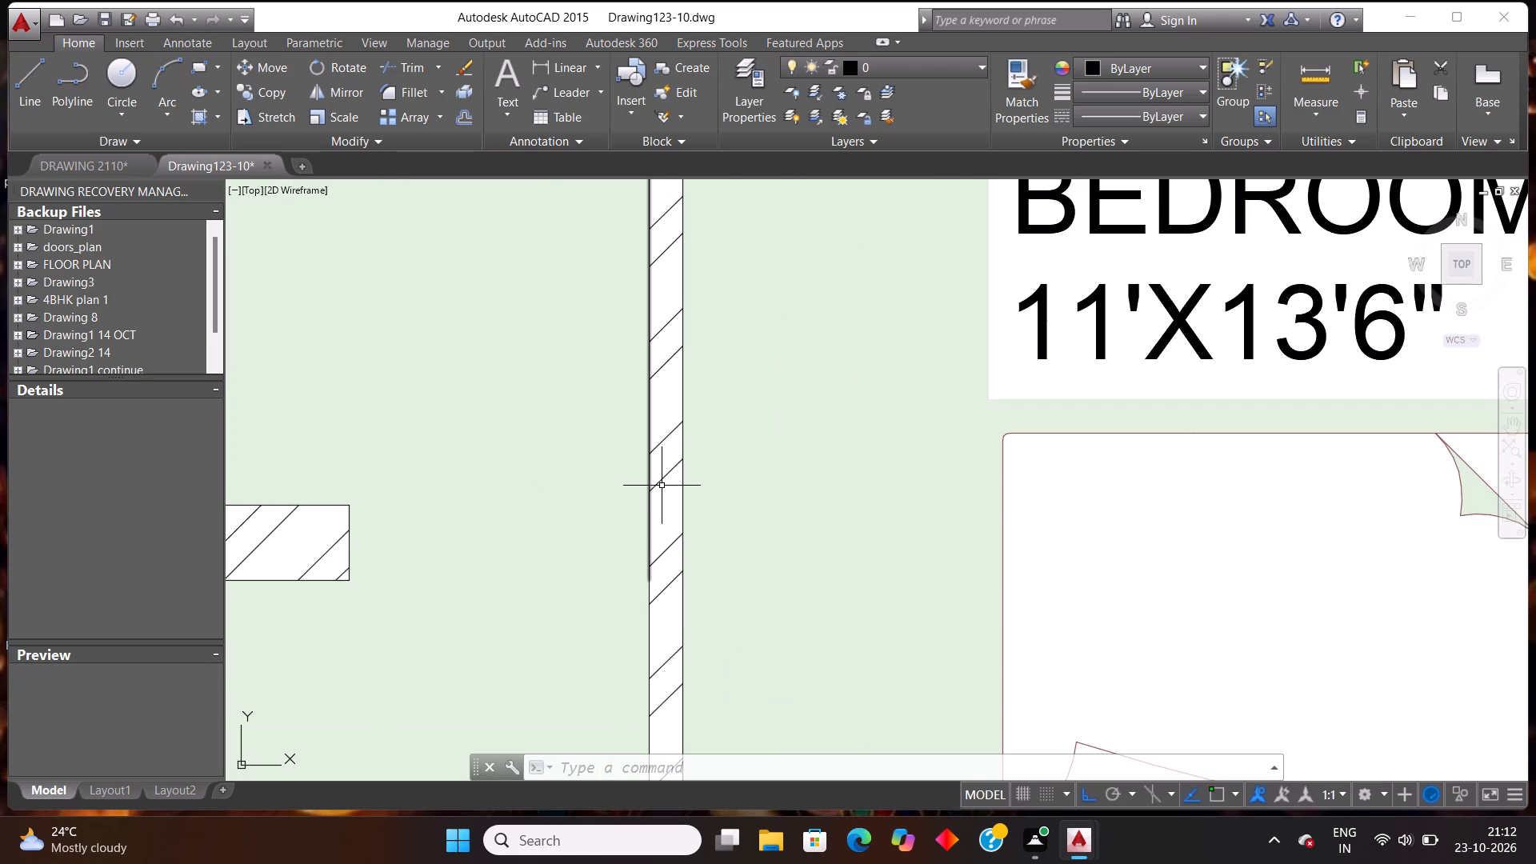
scroll(671, 474, down, 6)
scroll(618, 490, up, 3)
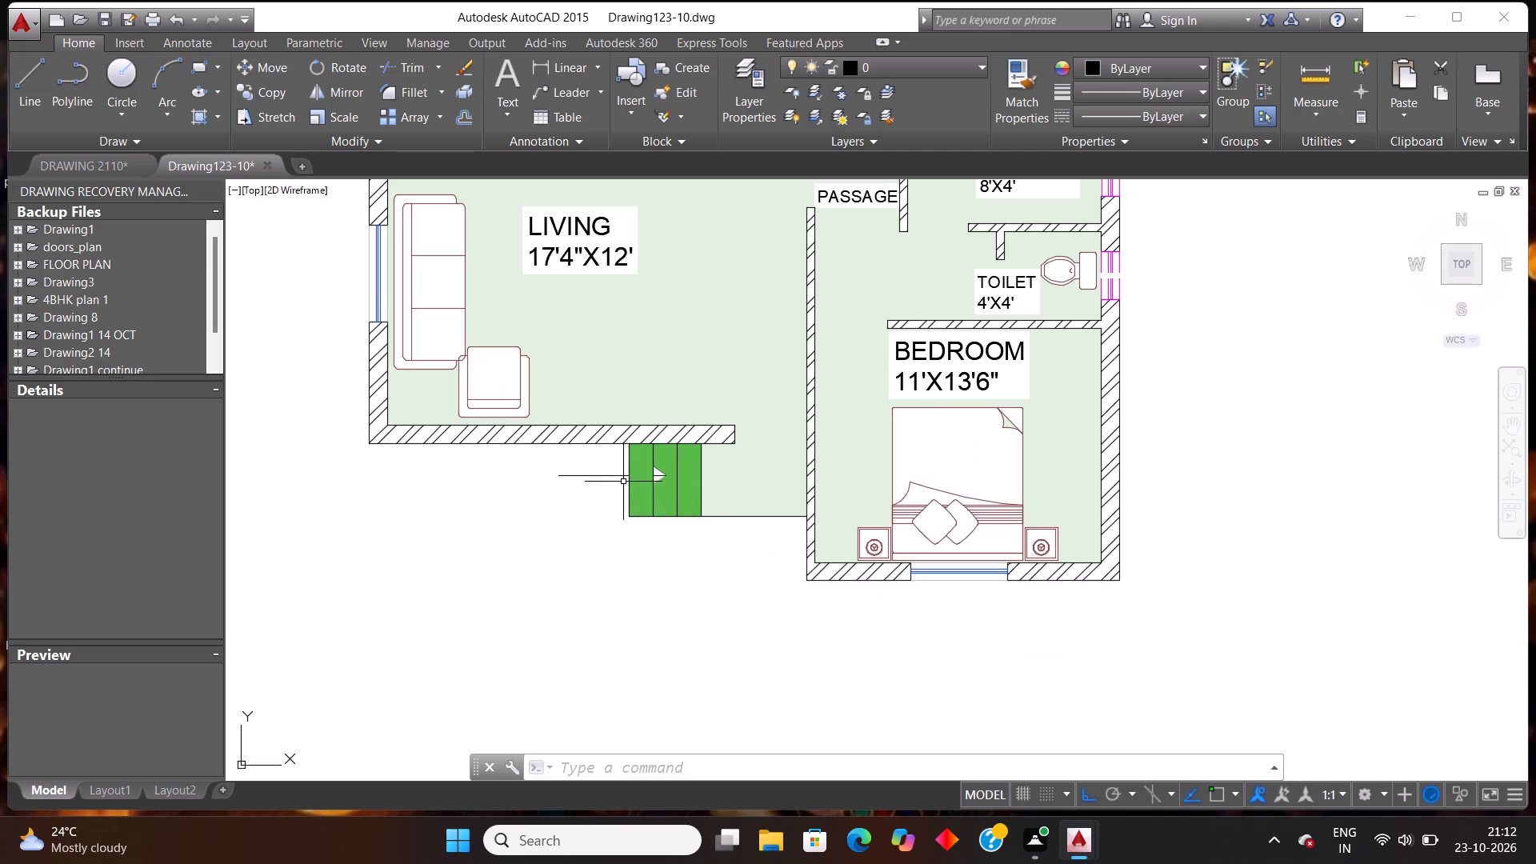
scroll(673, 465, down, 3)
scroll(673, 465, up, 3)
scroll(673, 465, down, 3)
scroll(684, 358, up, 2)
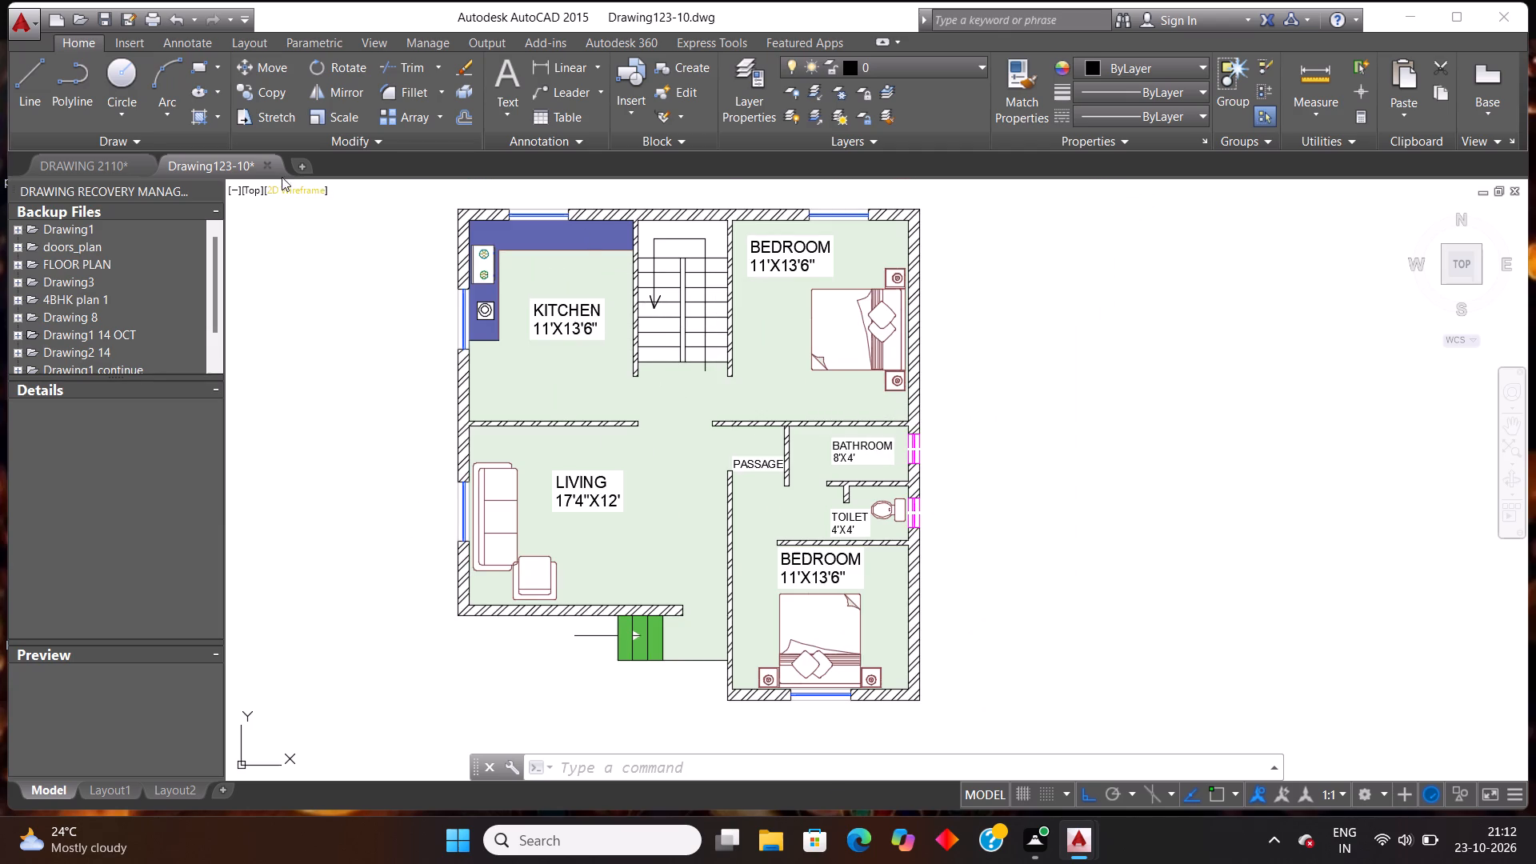
Start a solid hatch and fill all the treads of the staircase flight beside the kitchen.
key(h)
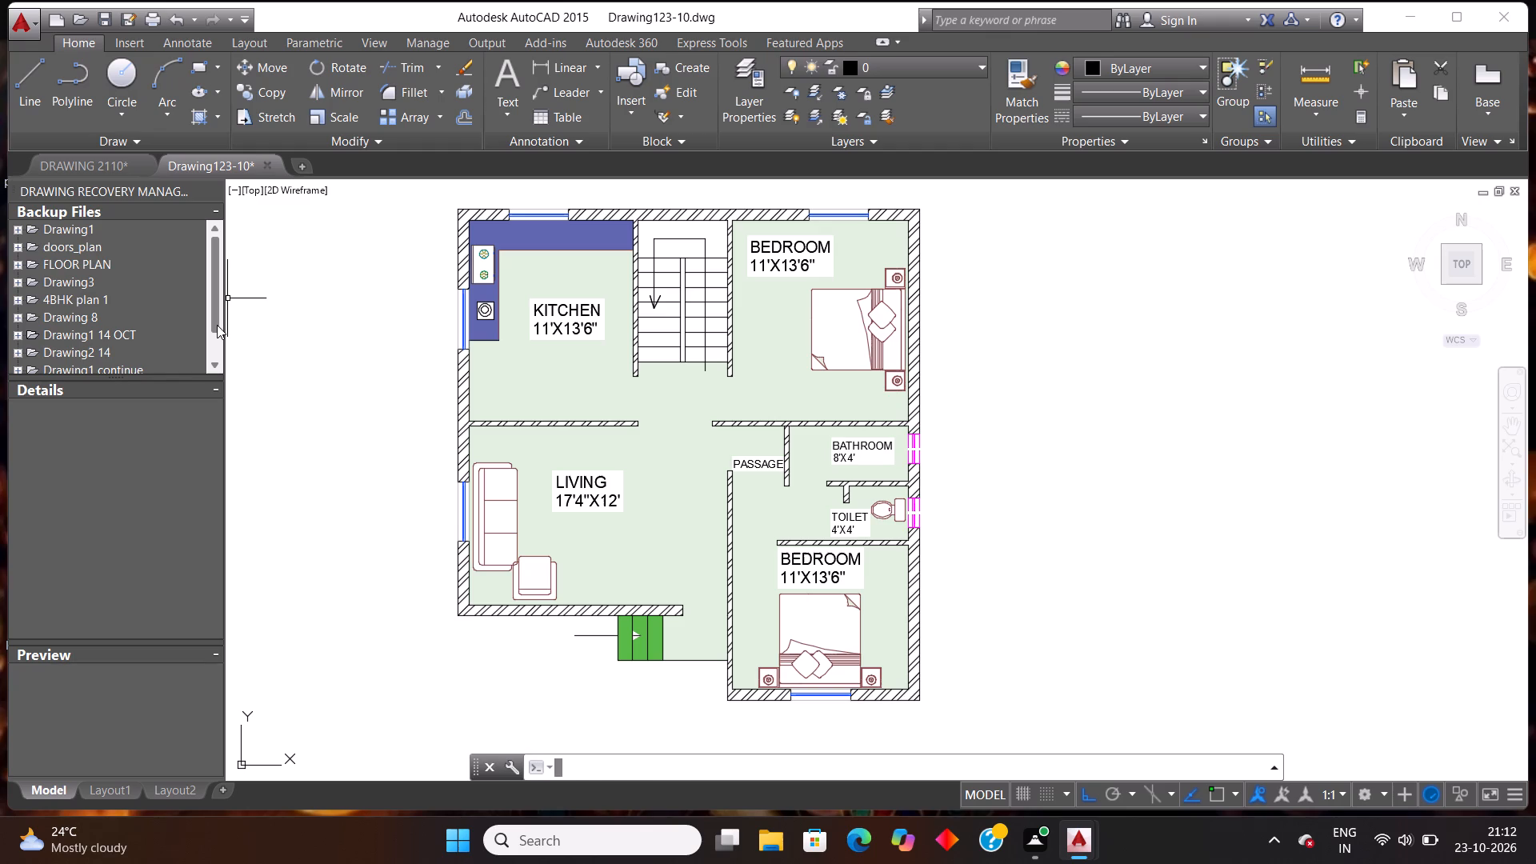
key(Return)
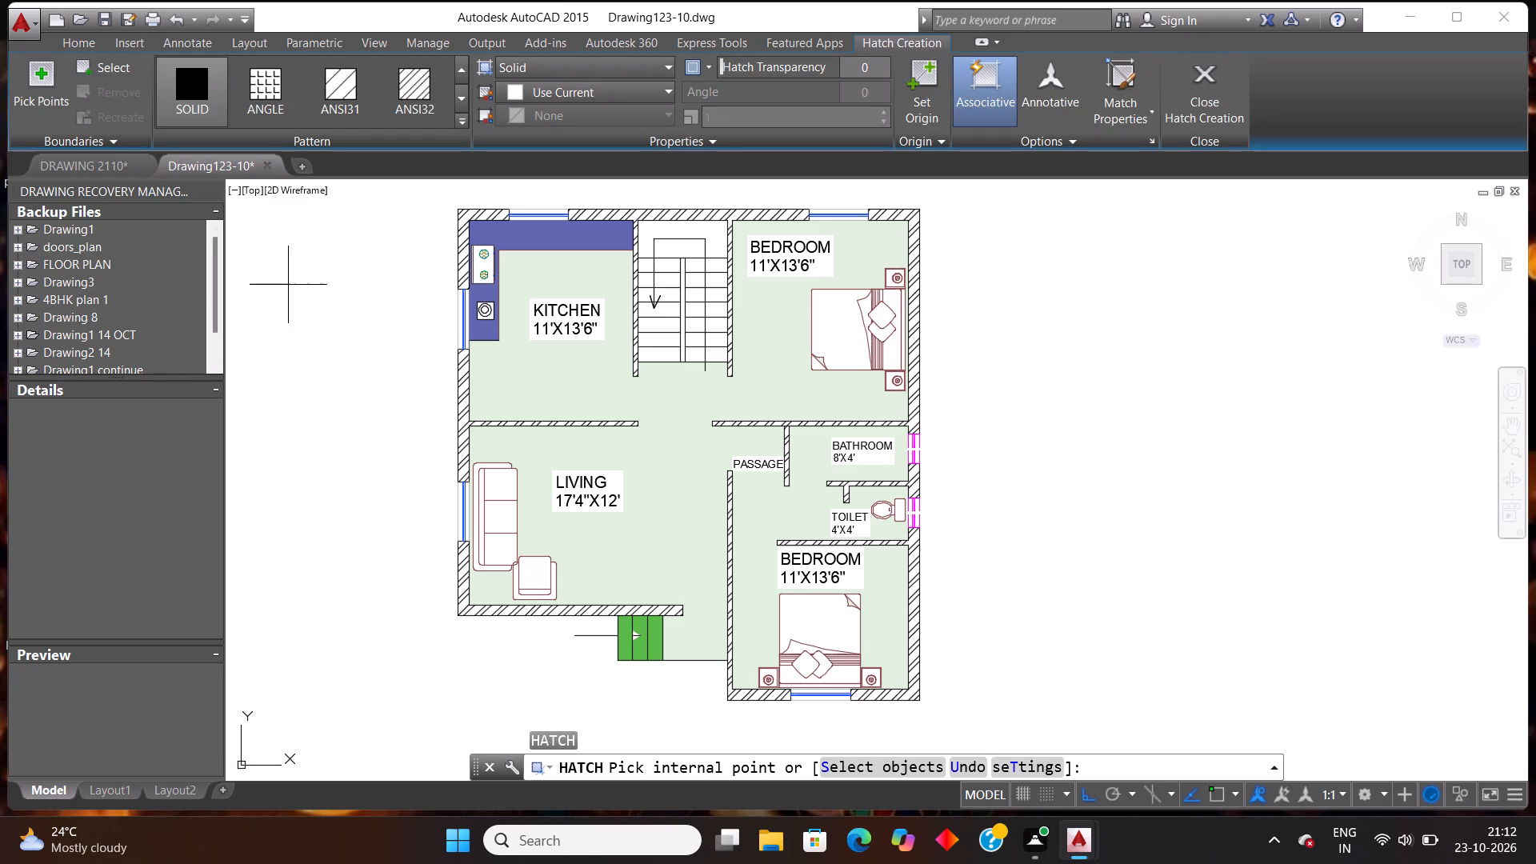
scroll(654, 255, up, 1)
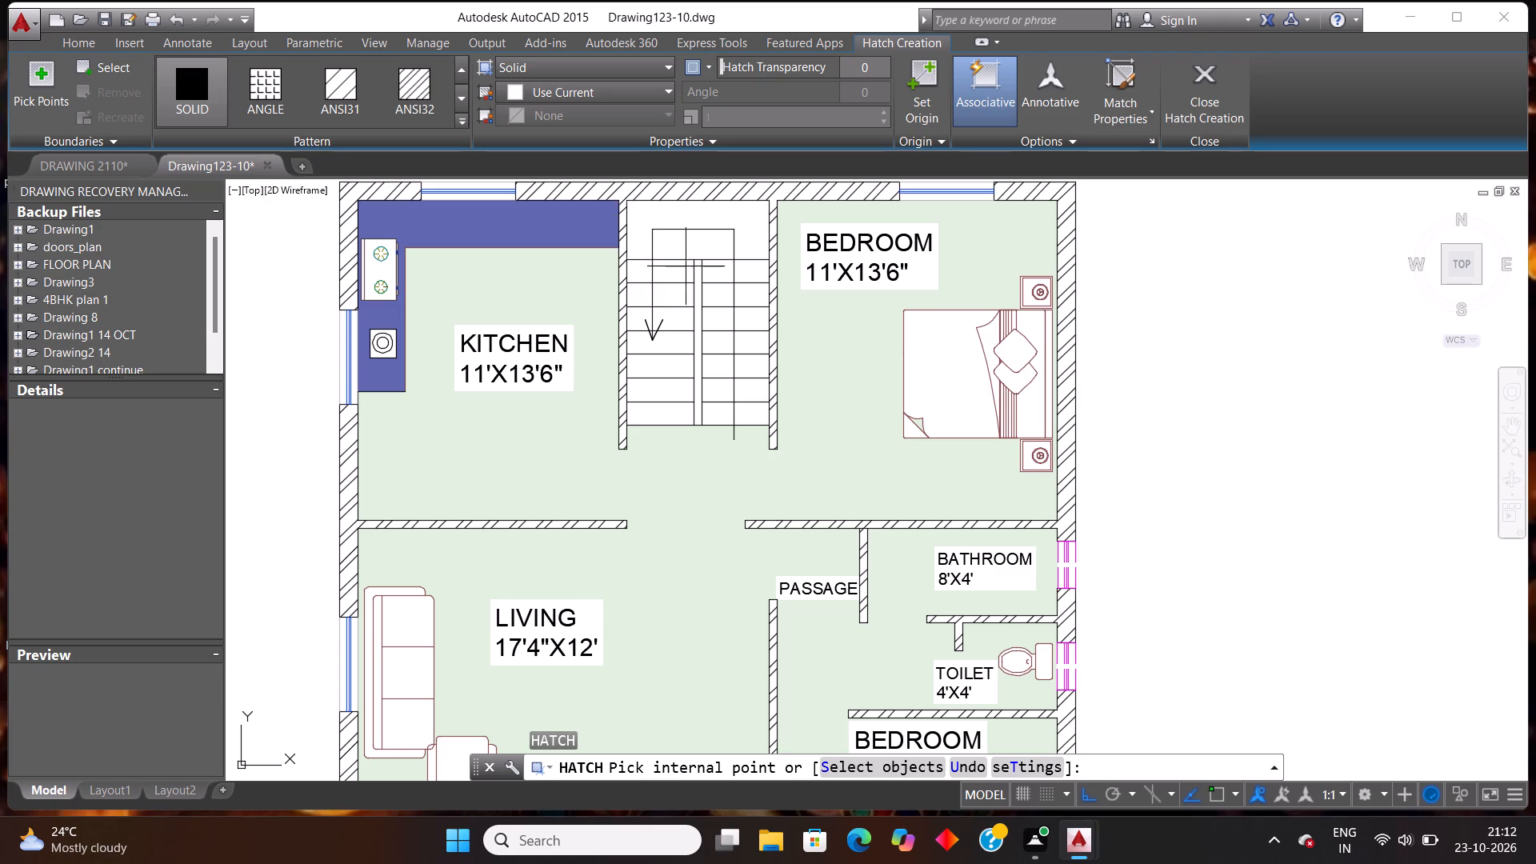
click(665, 376)
click(656, 398)
click(657, 422)
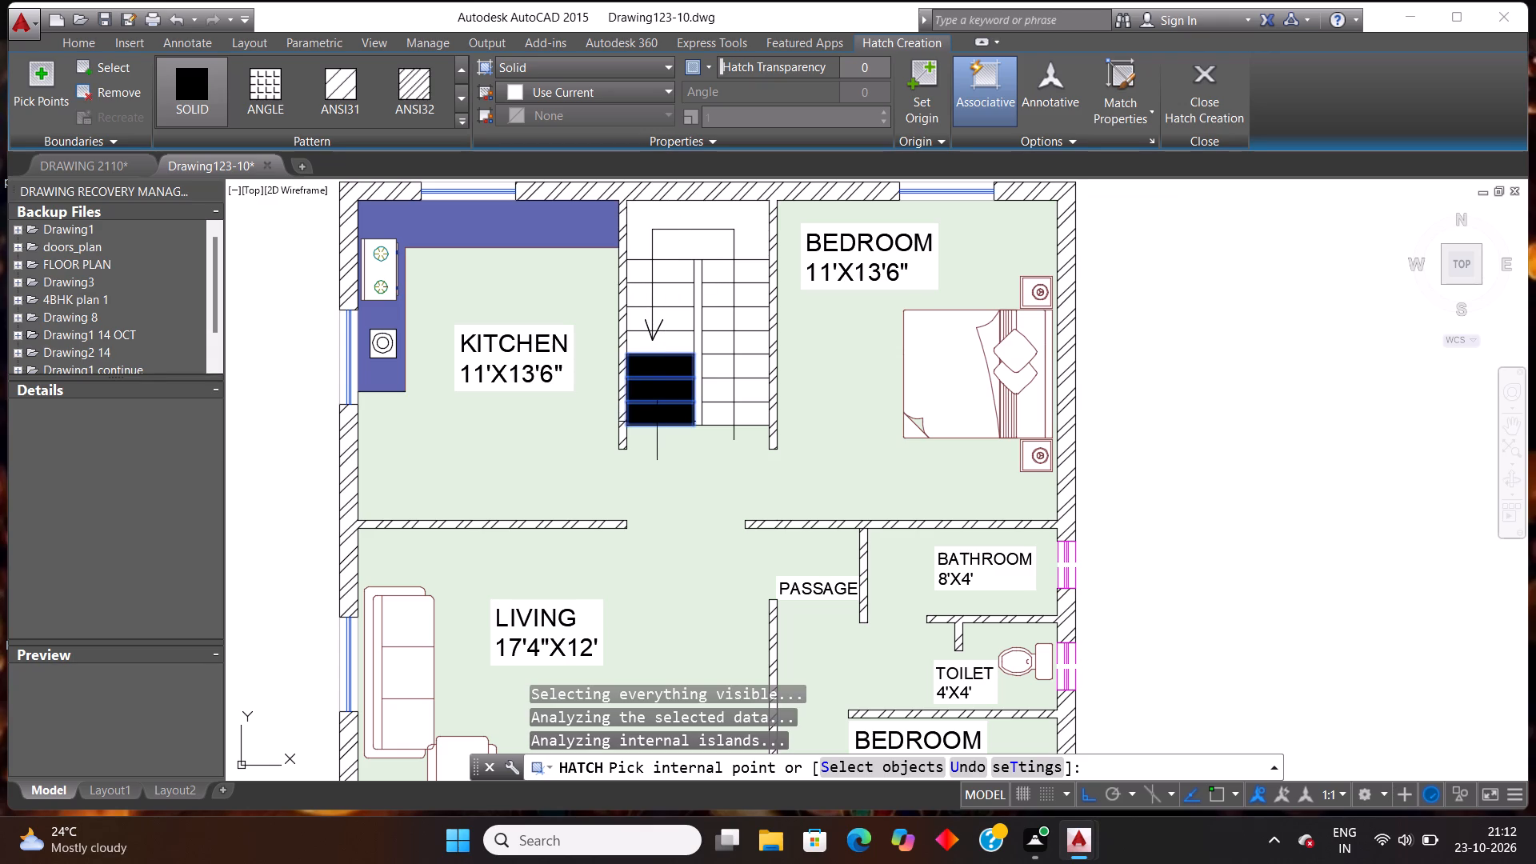
click(670, 348)
click(668, 318)
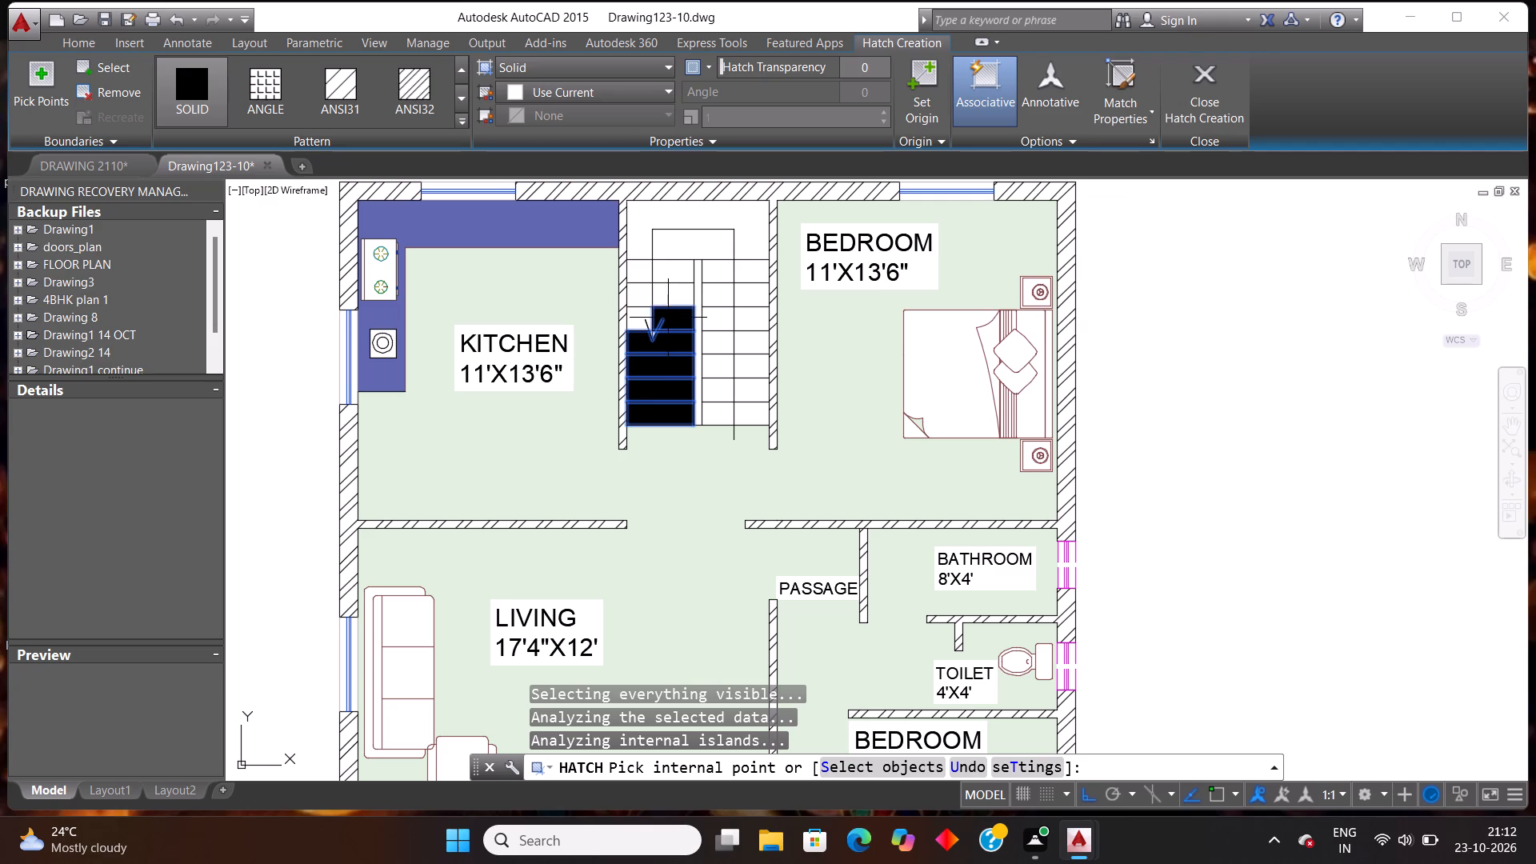
click(643, 323)
click(650, 294)
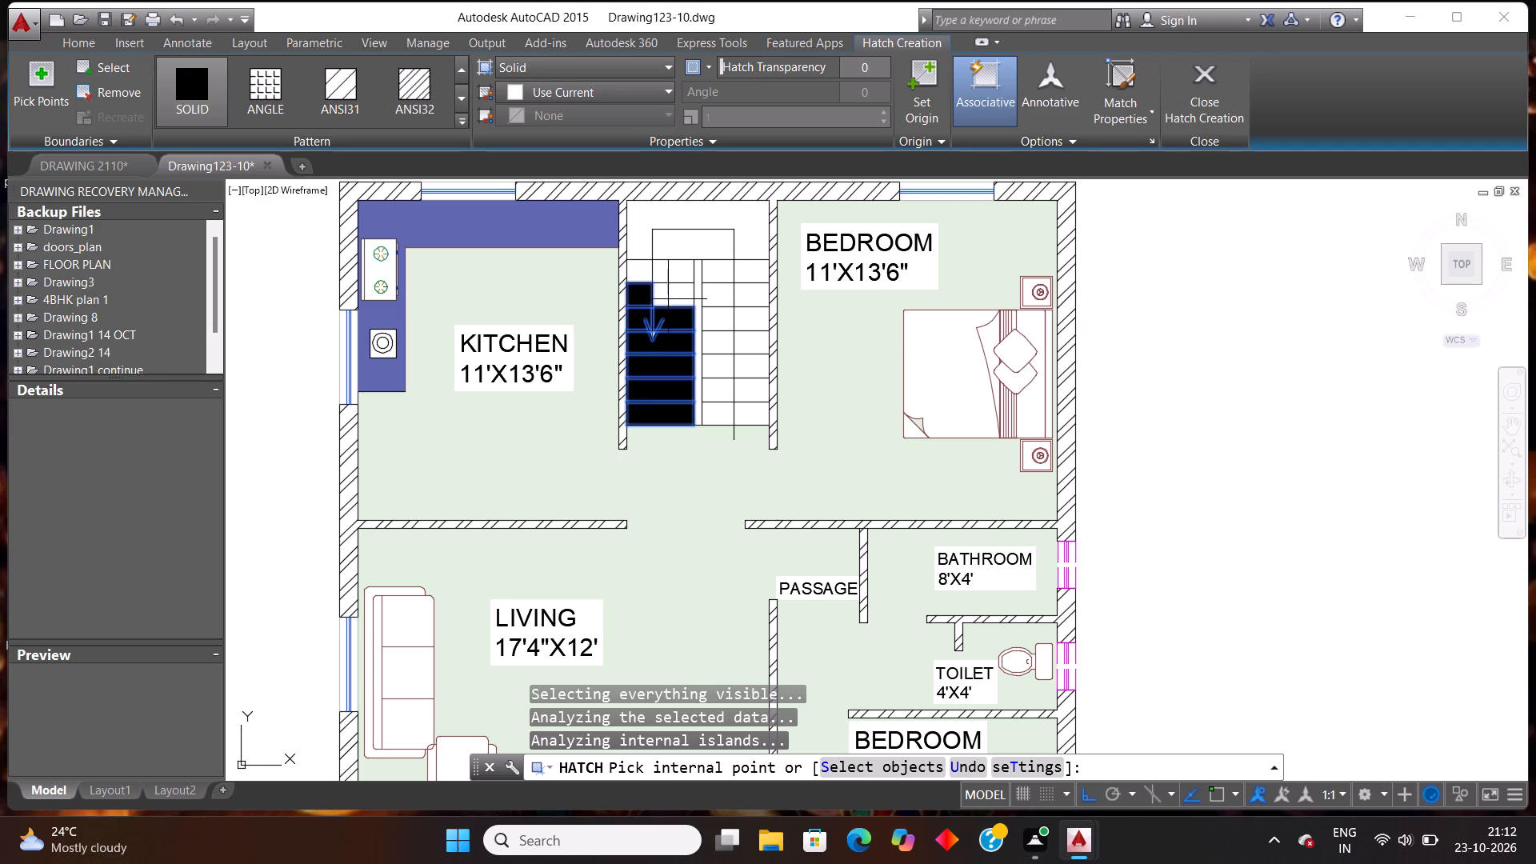
click(669, 301)
click(669, 279)
click(646, 274)
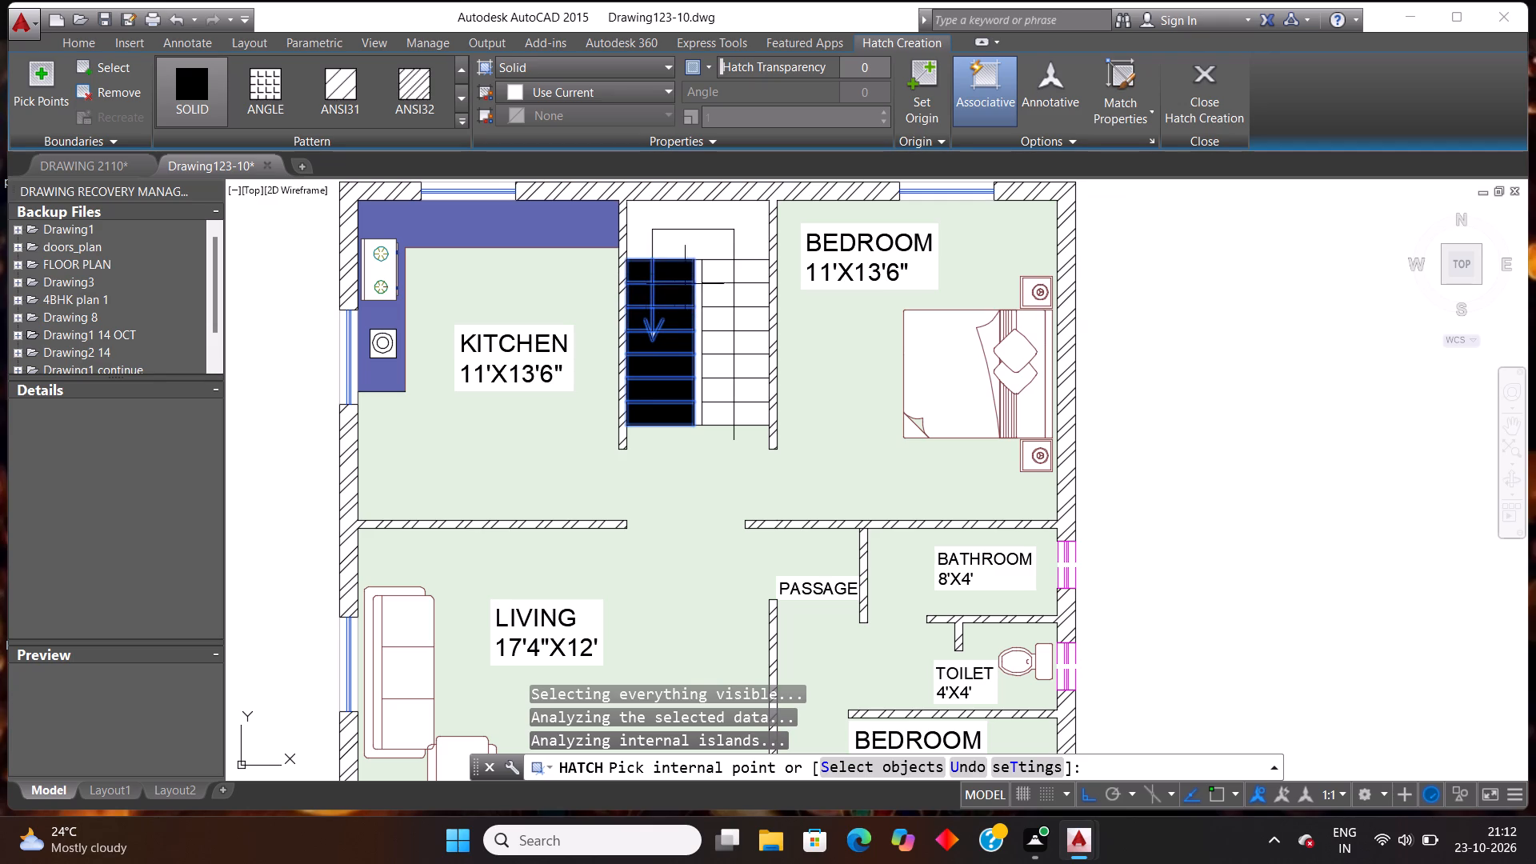
Extend the solid hatch to the treads of the flight beside the bedroom and the stair landing, and end the Hatch command.
click(714, 276)
click(745, 274)
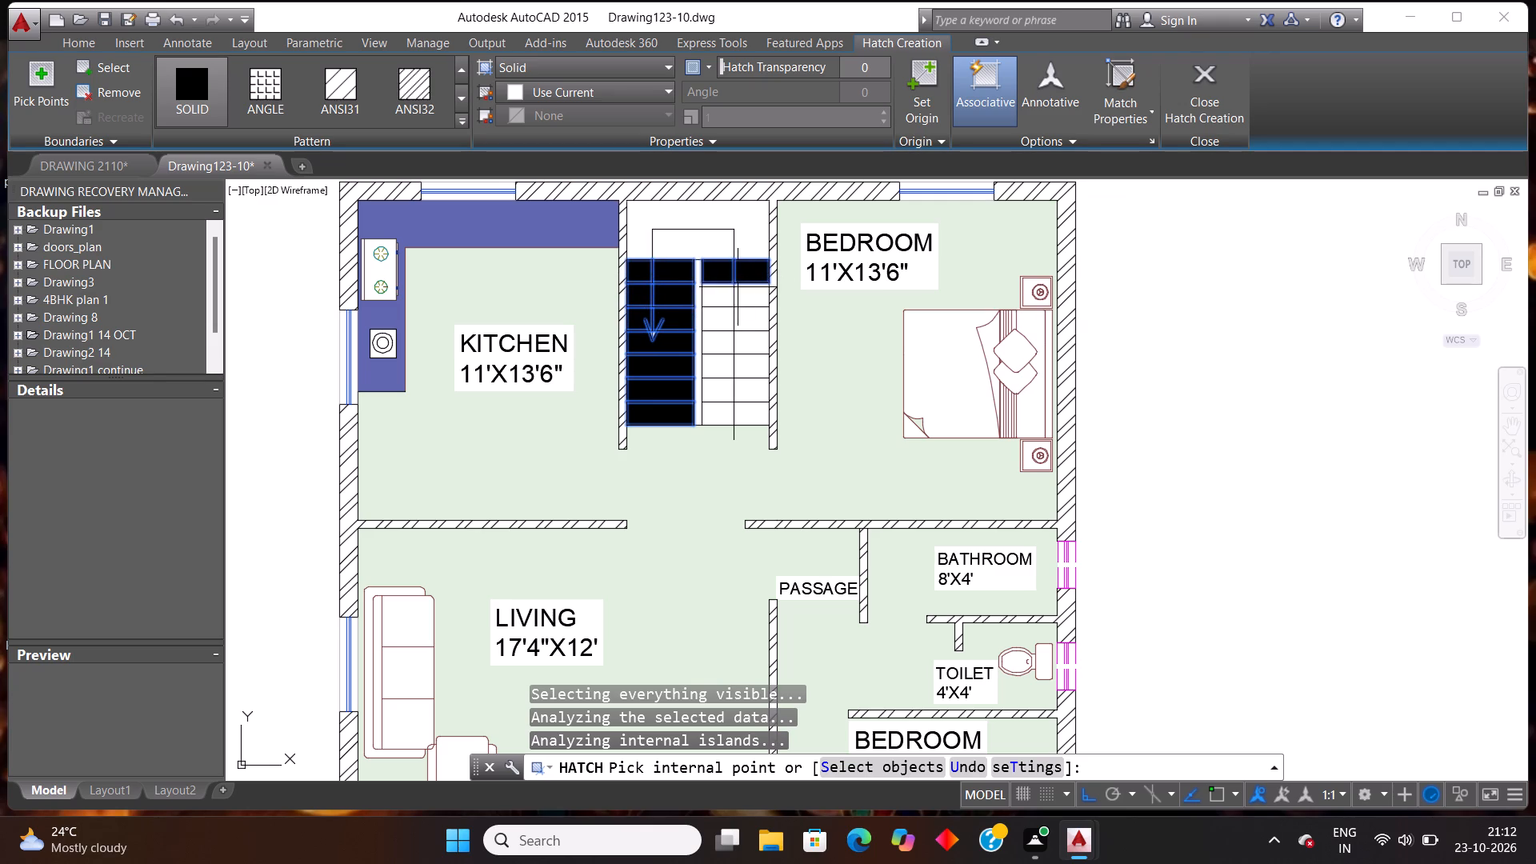
click(724, 295)
click(748, 298)
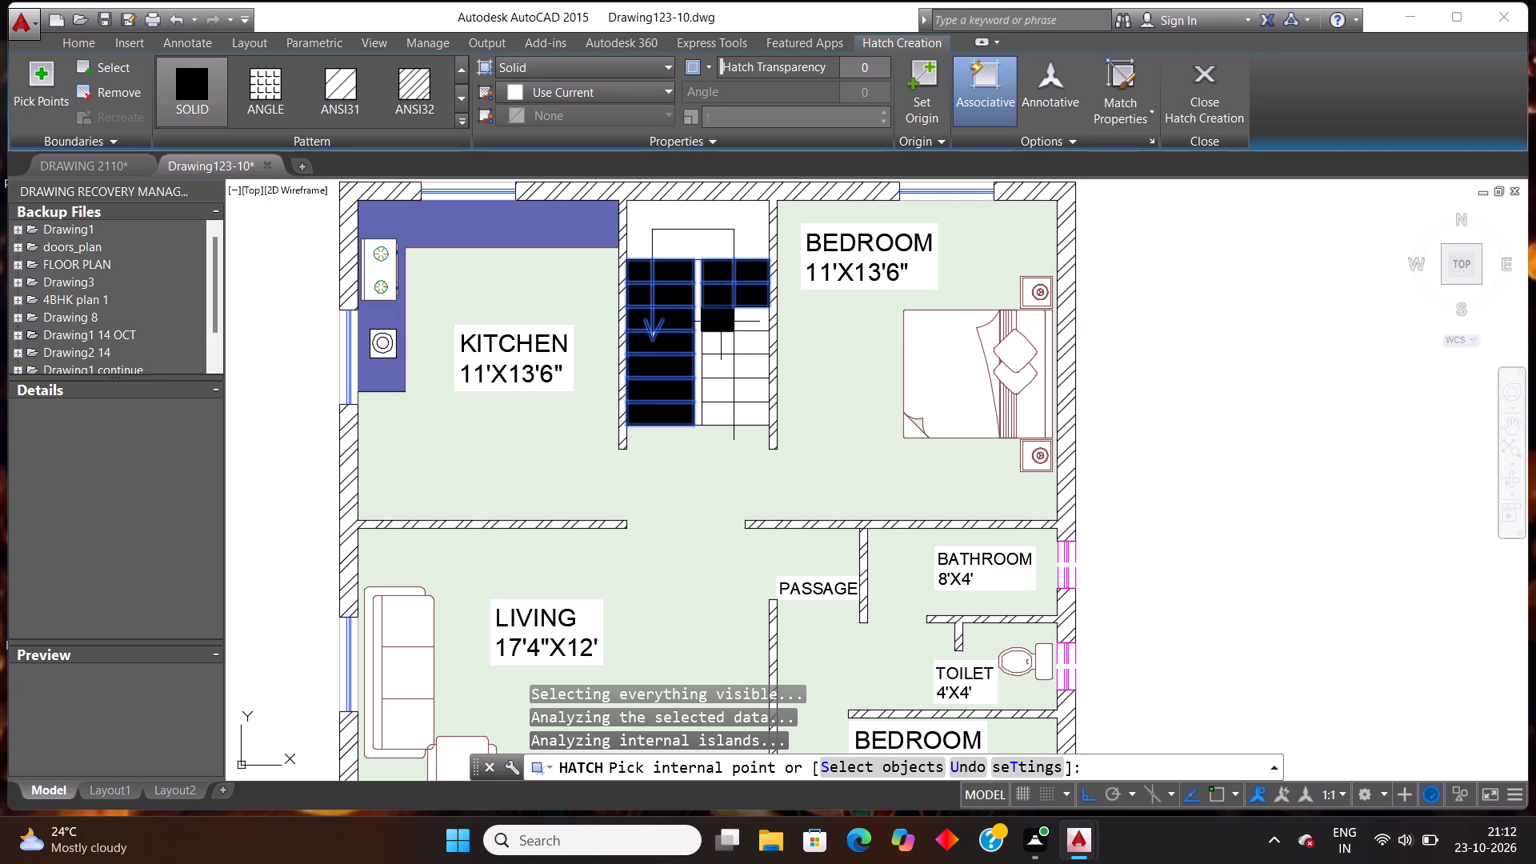
click(721, 322)
click(758, 322)
click(719, 337)
click(742, 350)
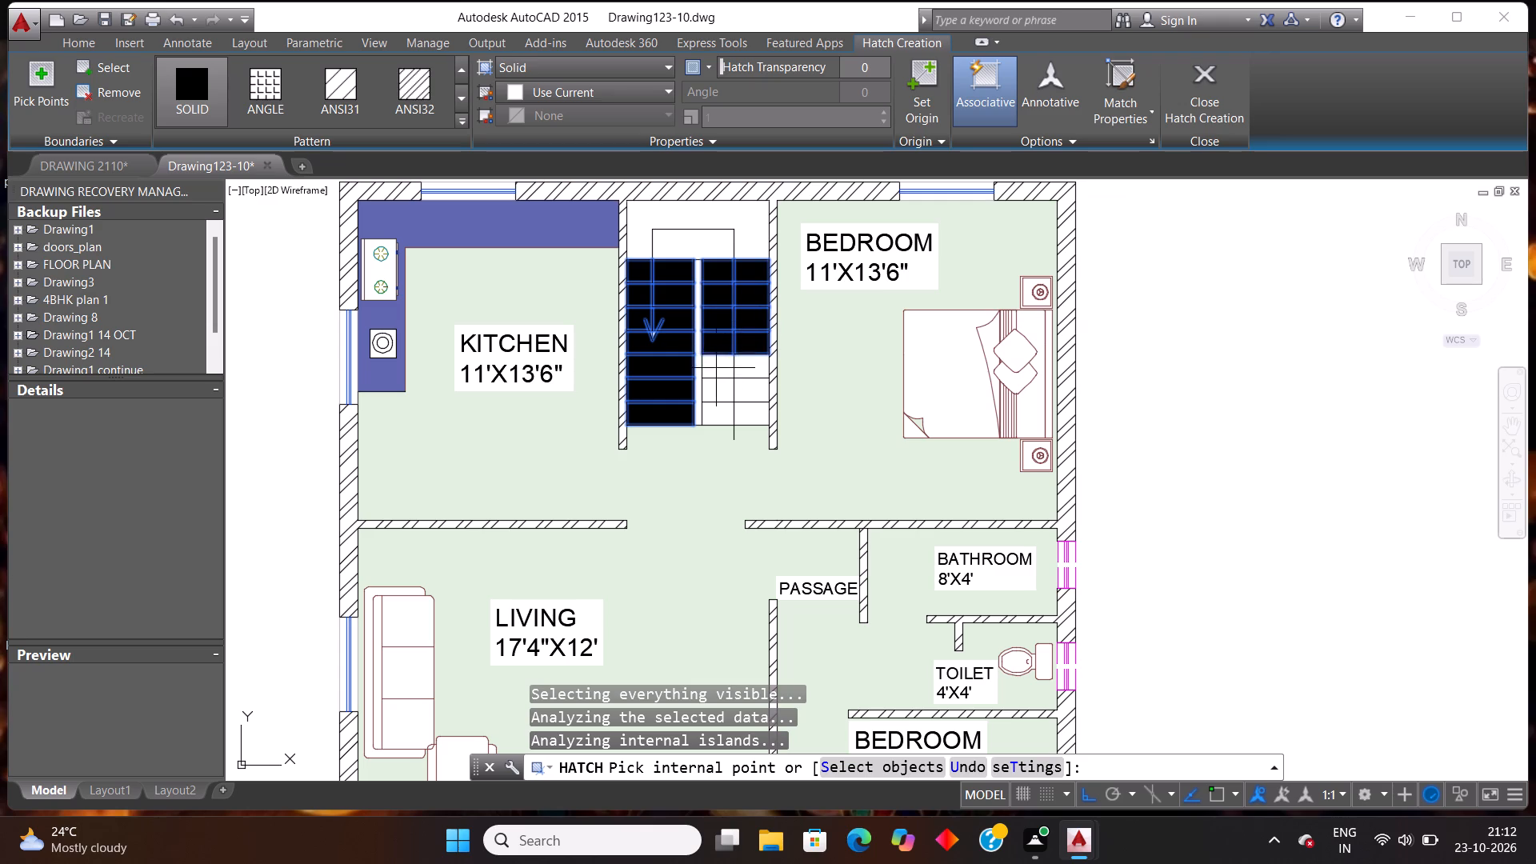
click(715, 371)
click(755, 359)
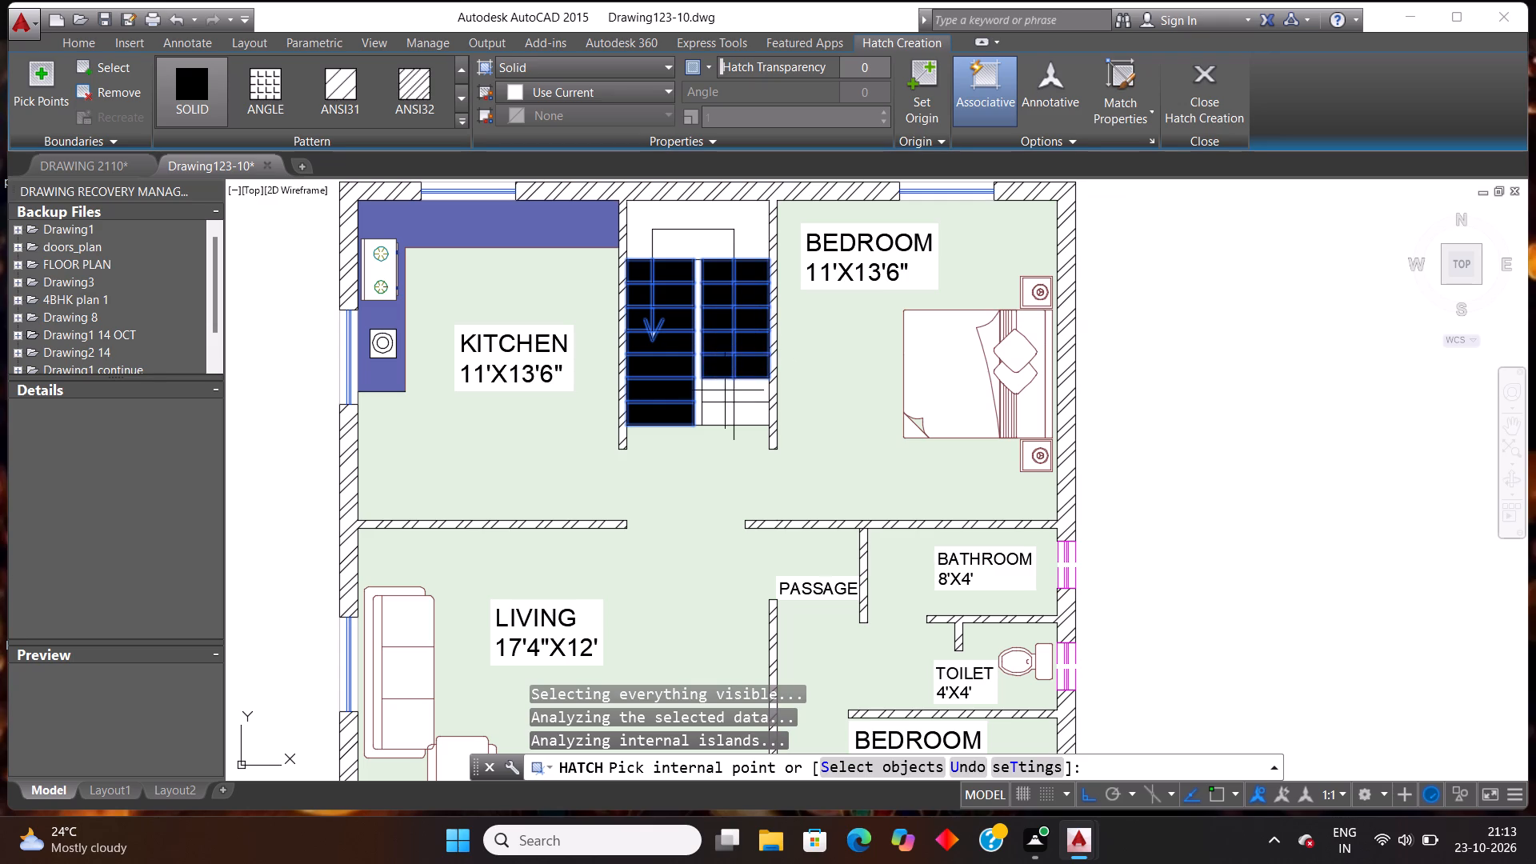
click(721, 388)
click(750, 394)
click(723, 412)
click(741, 412)
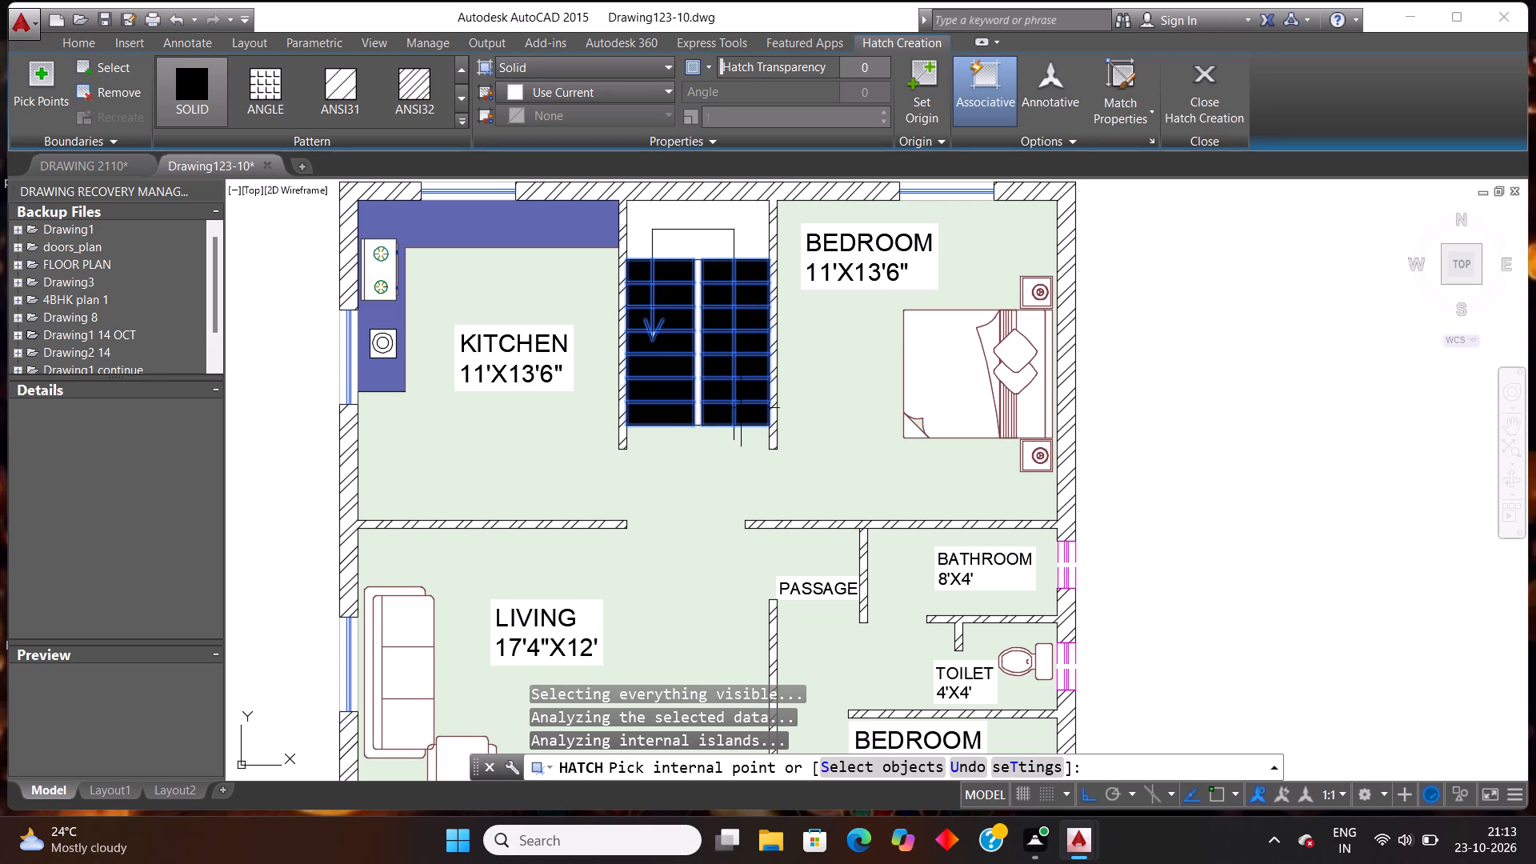
click(719, 222)
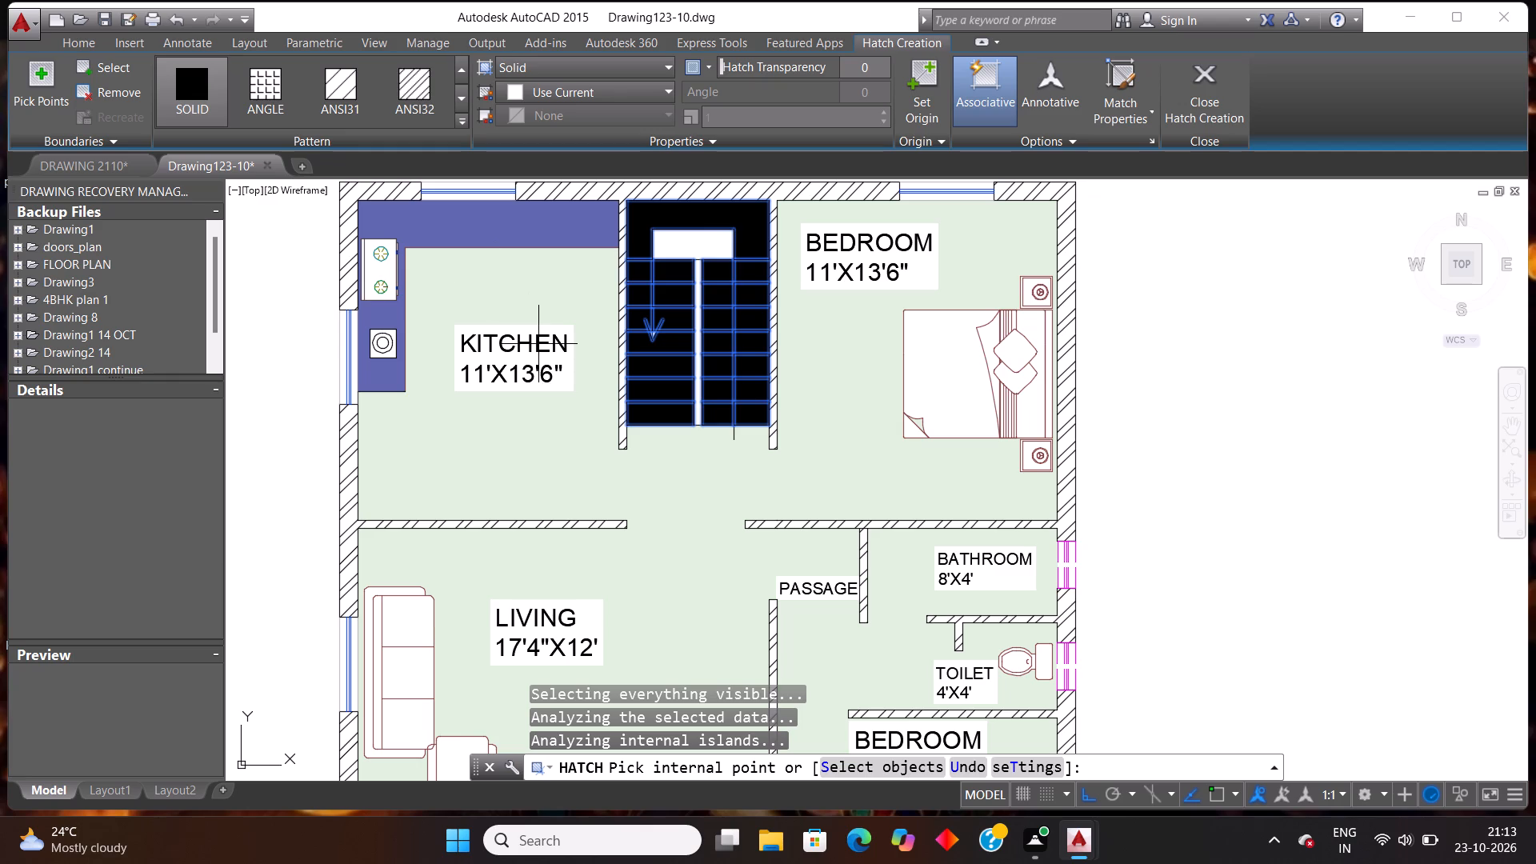
key(Escape)
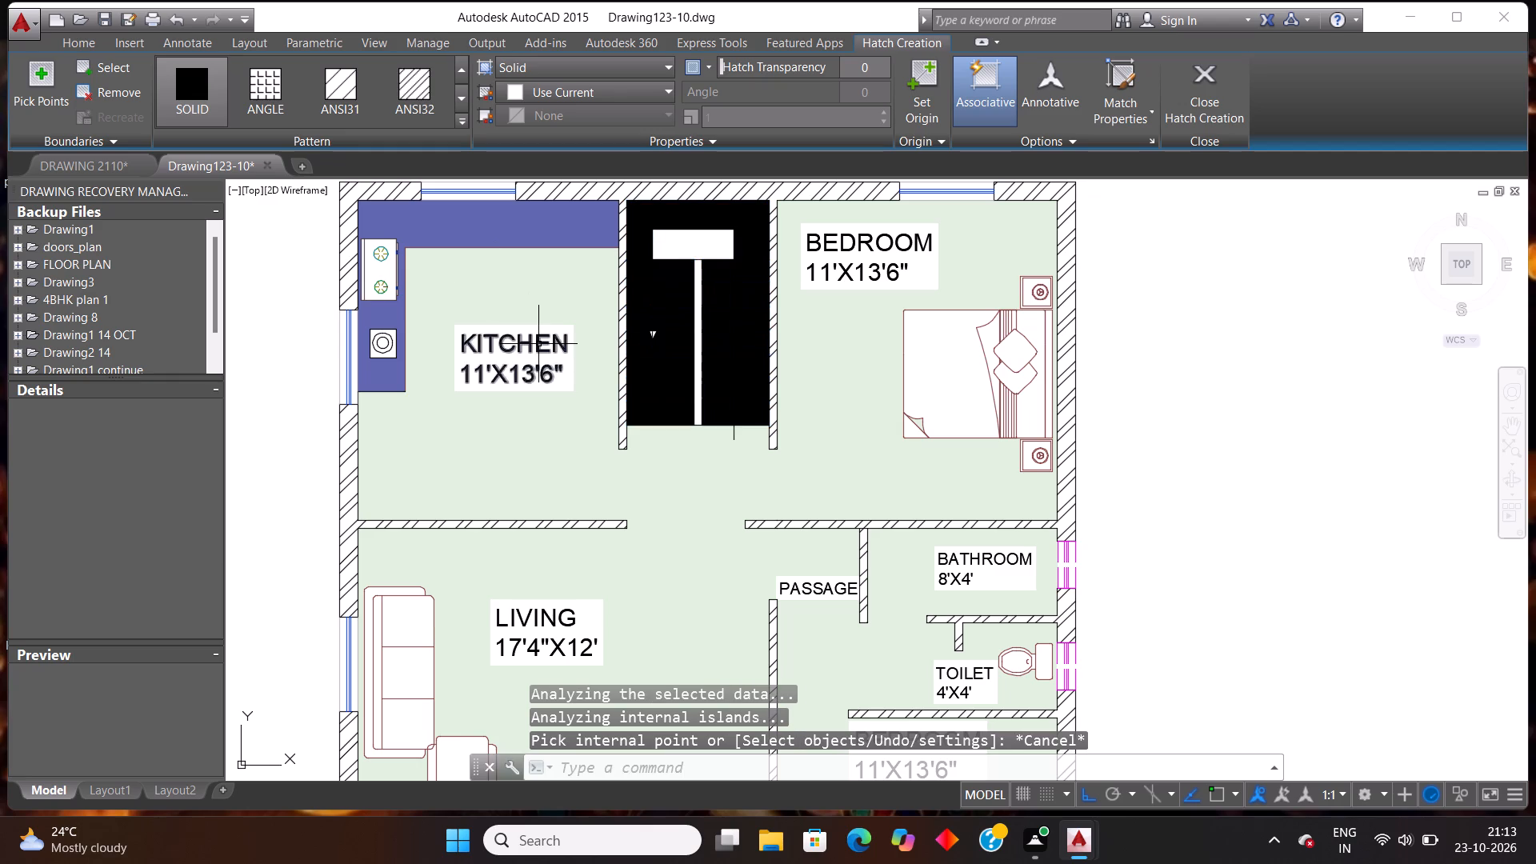
Change the colour of the staircase's solid hatch to light pink 221,179,212.
click(673, 297)
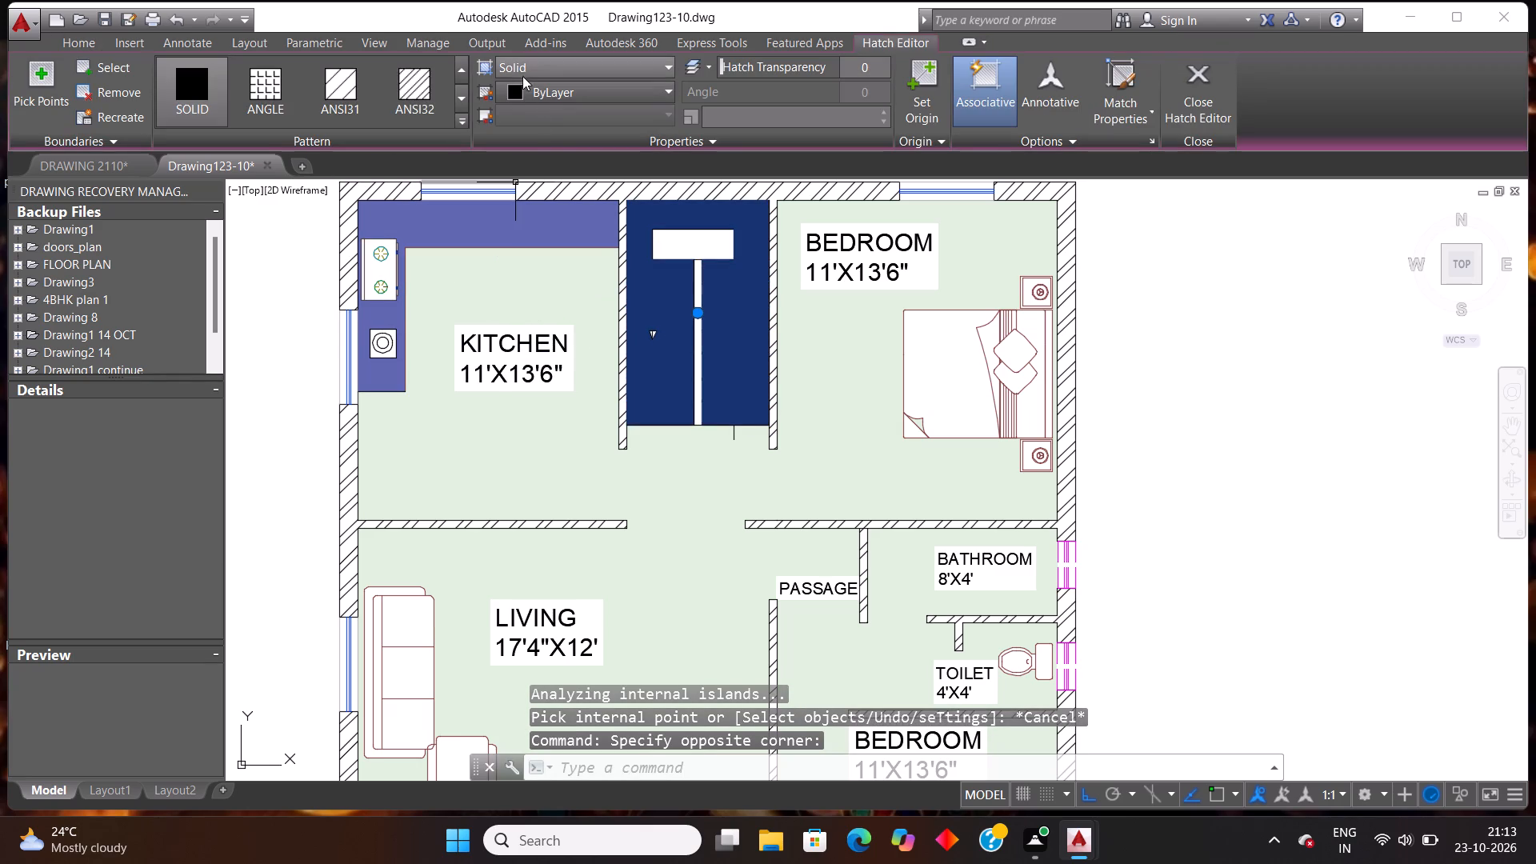
click(512, 94)
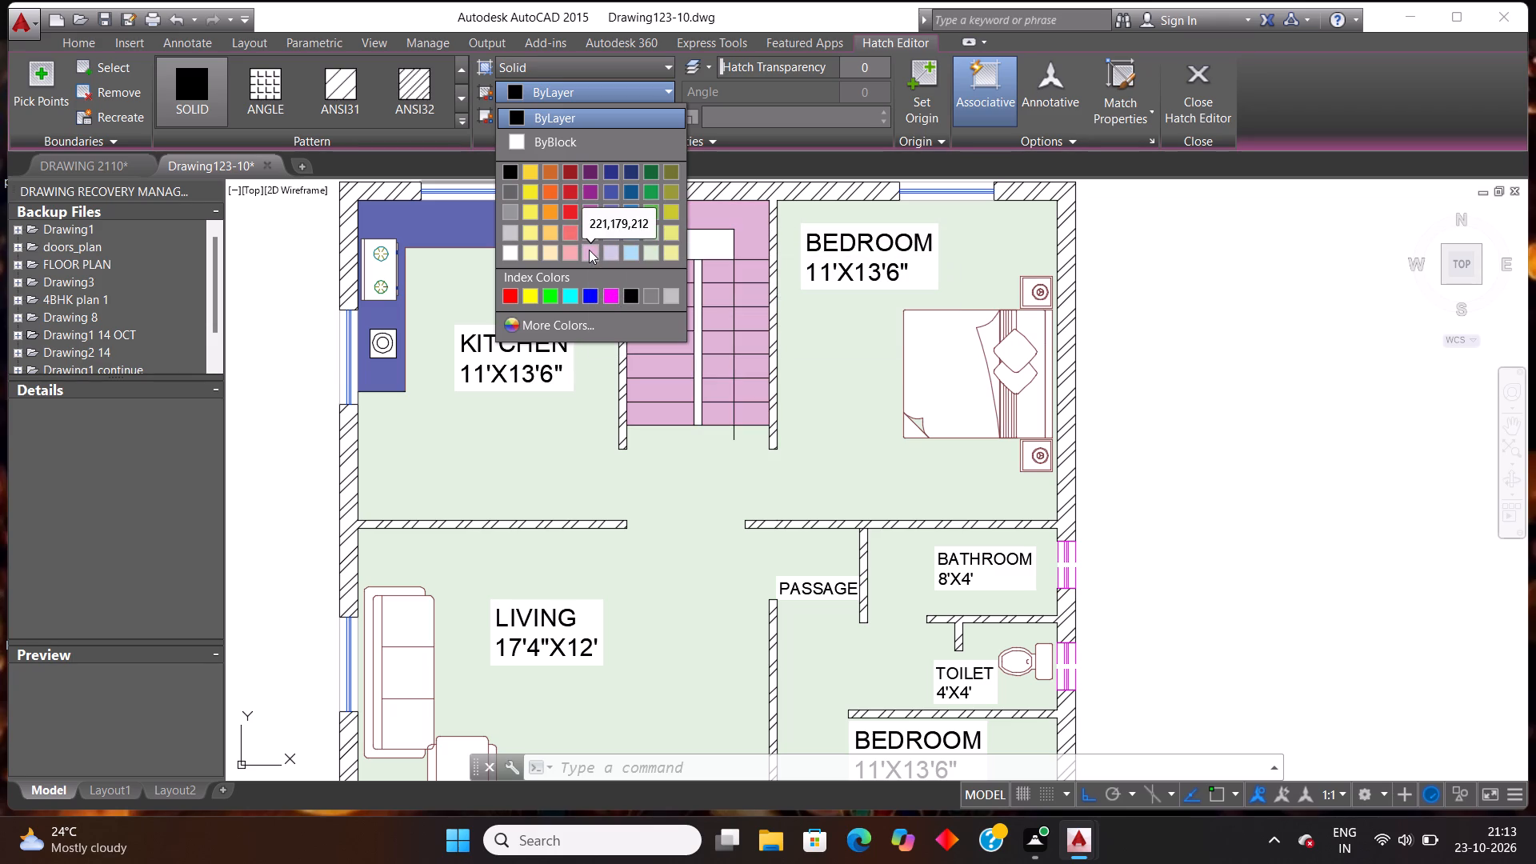
click(589, 250)
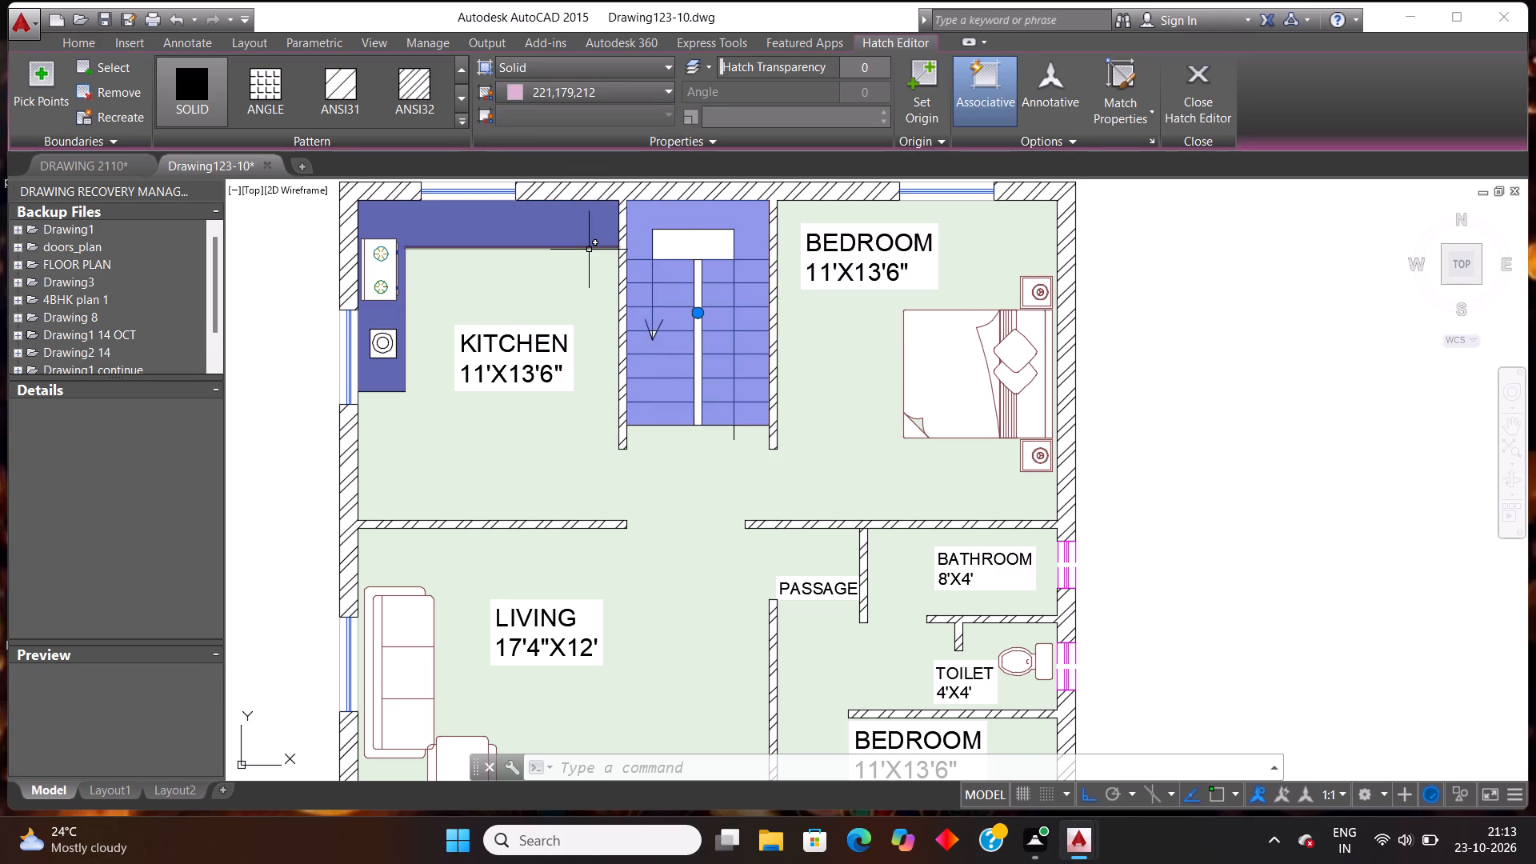
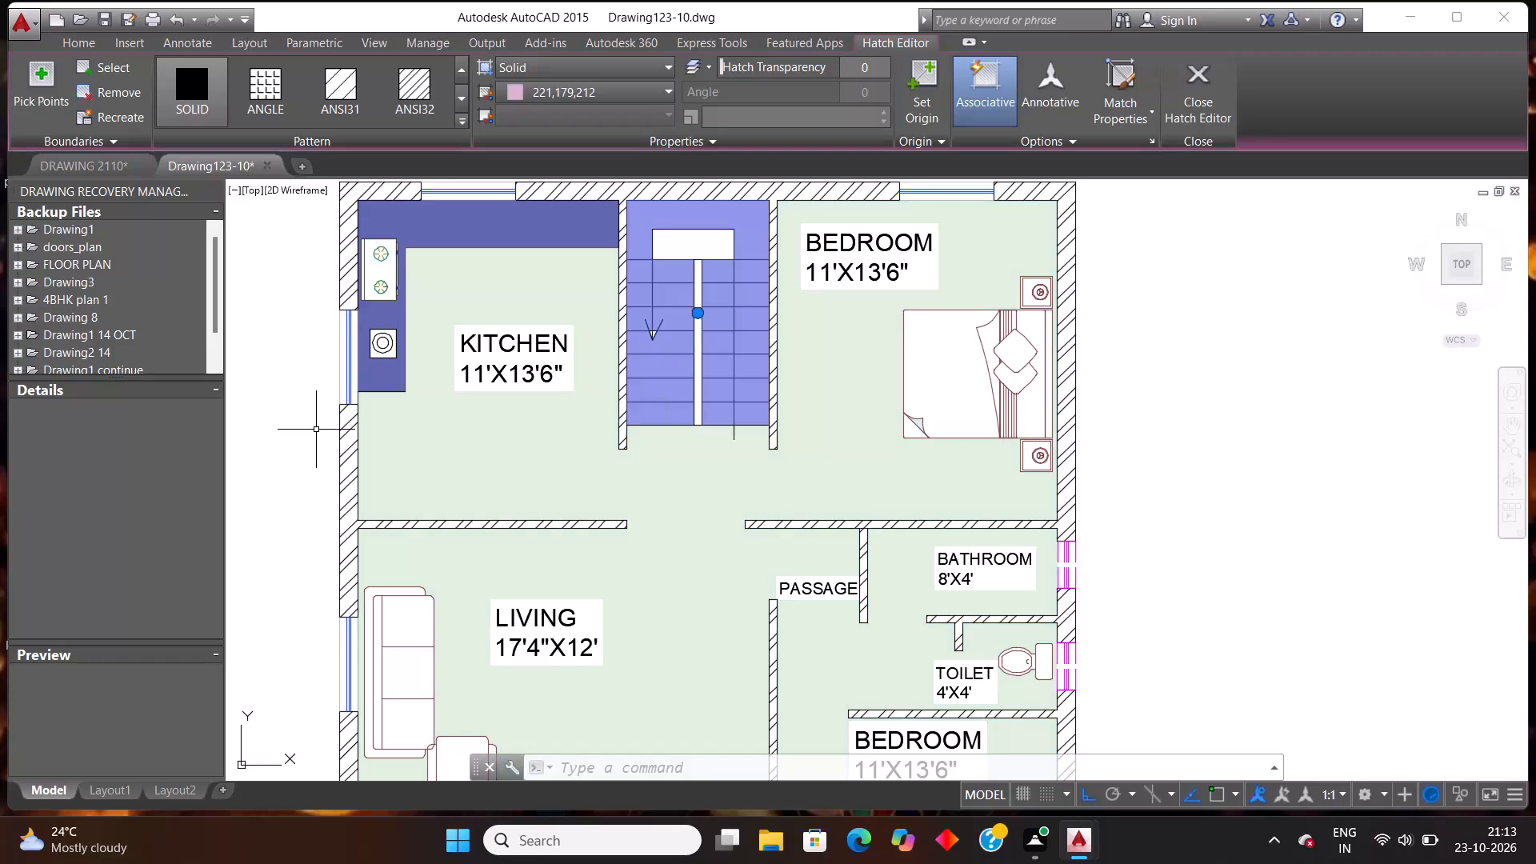
Examine the whole floor plan, including the pink staircase, kitchen counter, room fills and entrance steps.
key(Escape)
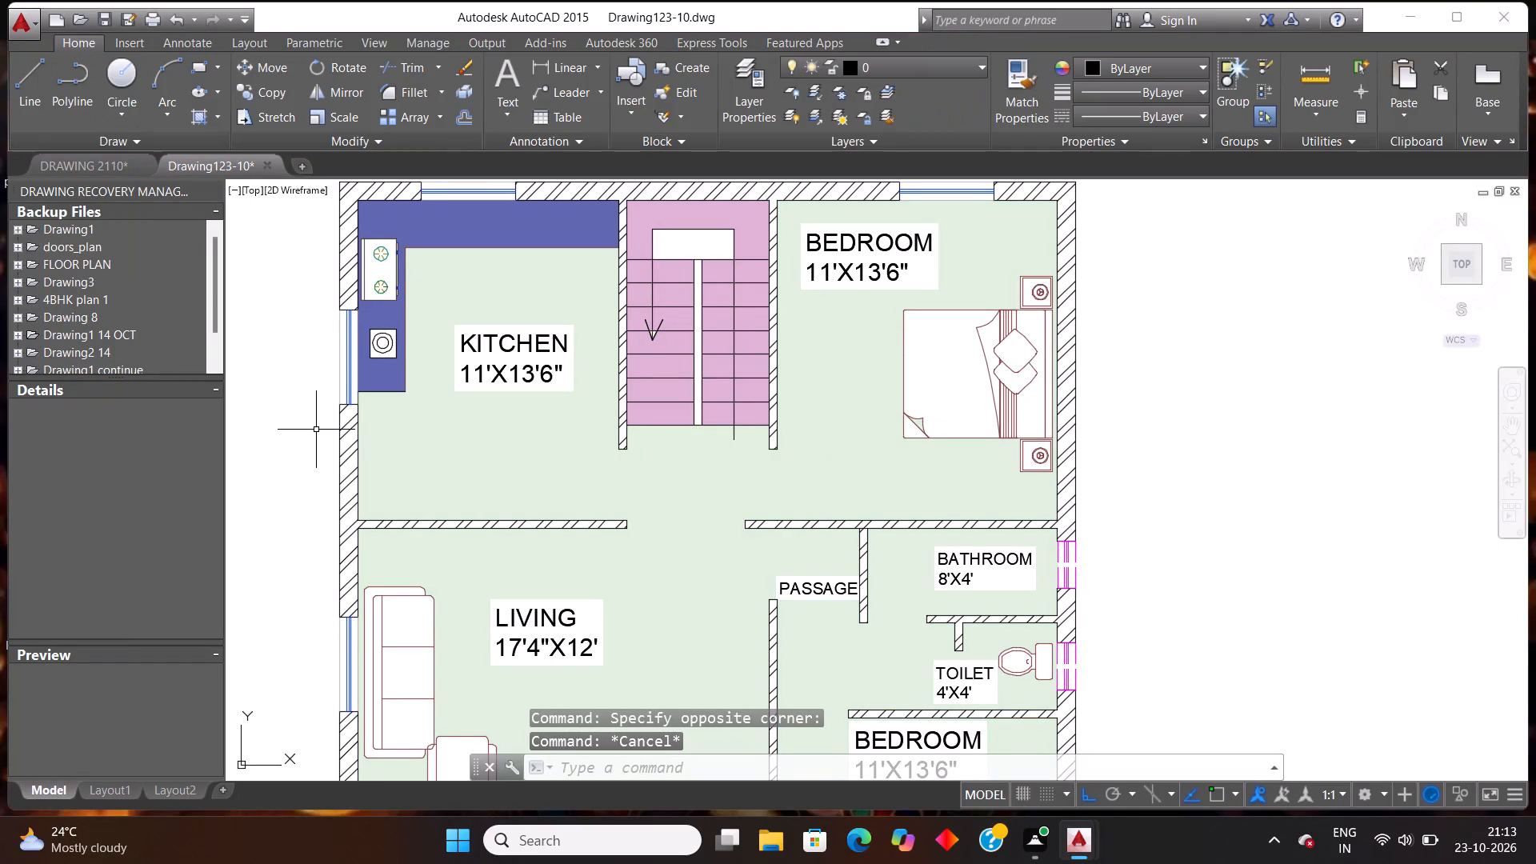
scroll(316, 430, down, 1)
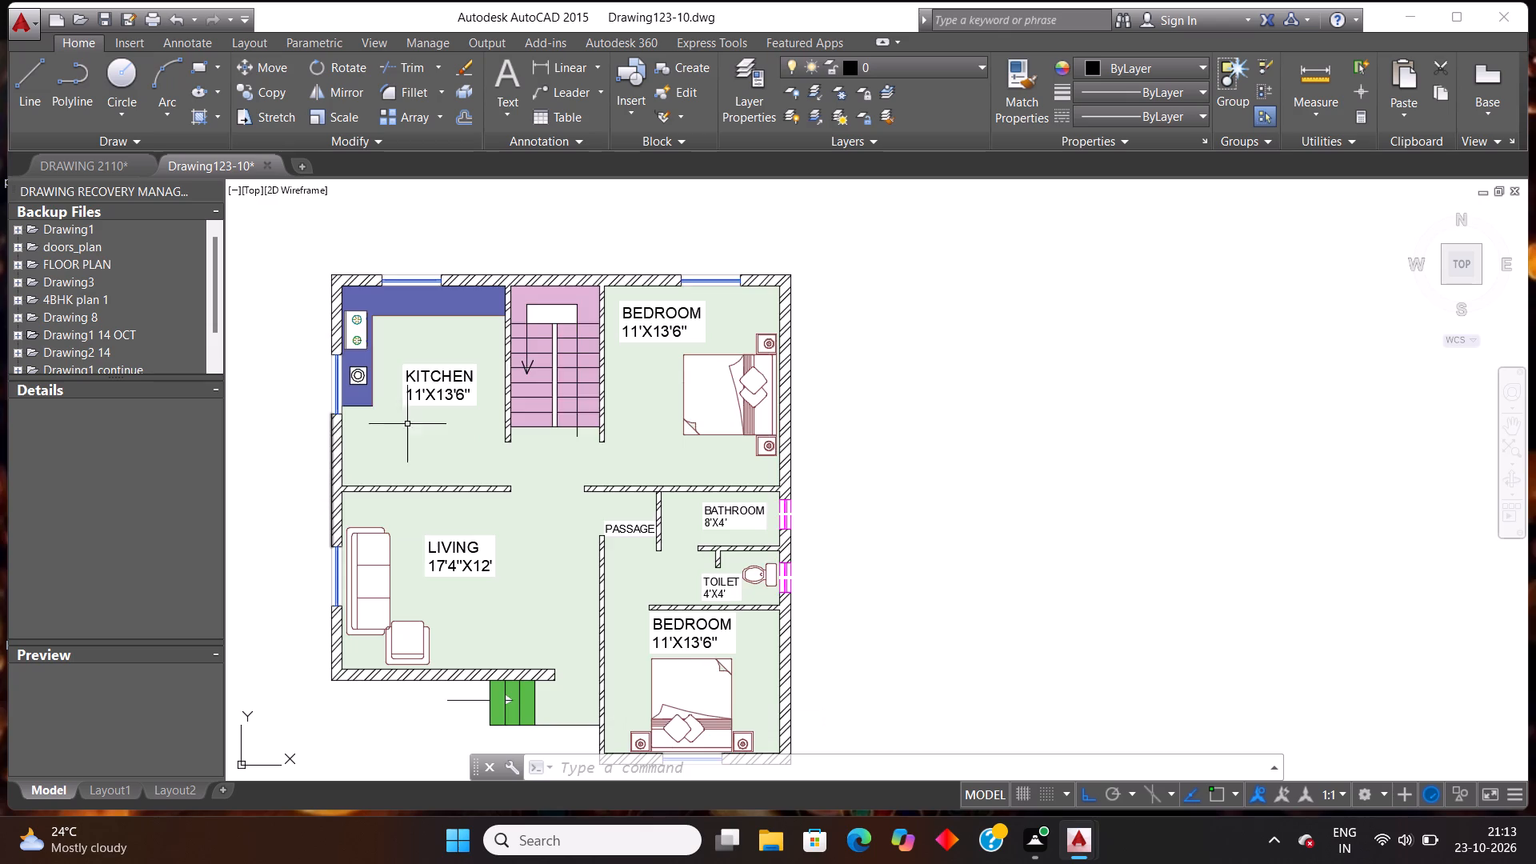
scroll(437, 424, down, 2)
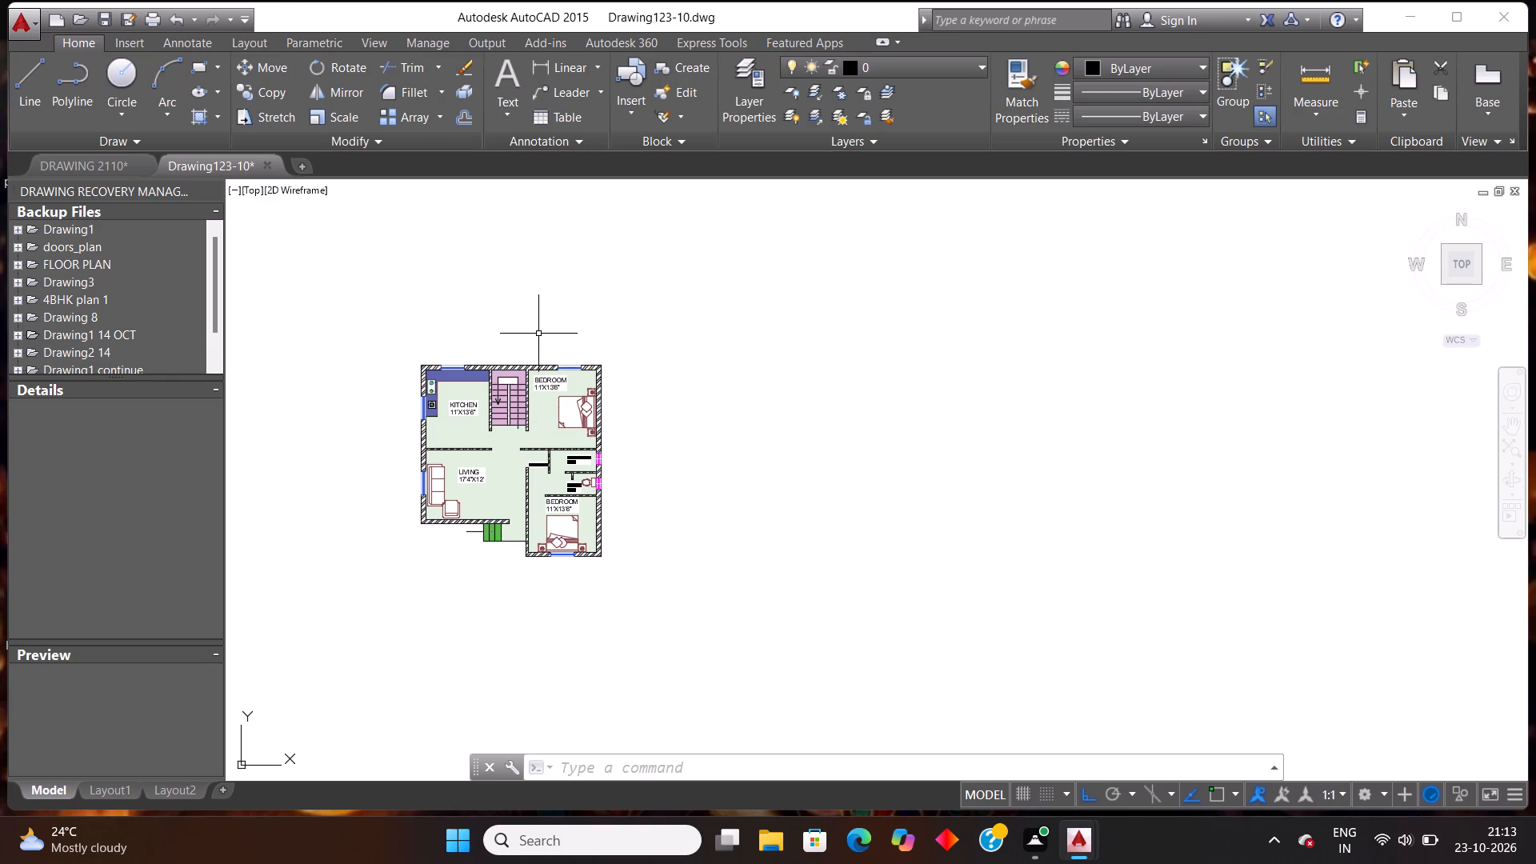
scroll(411, 394, up, 2)
scroll(502, 450, up, 1)
scroll(498, 386, down, 1)
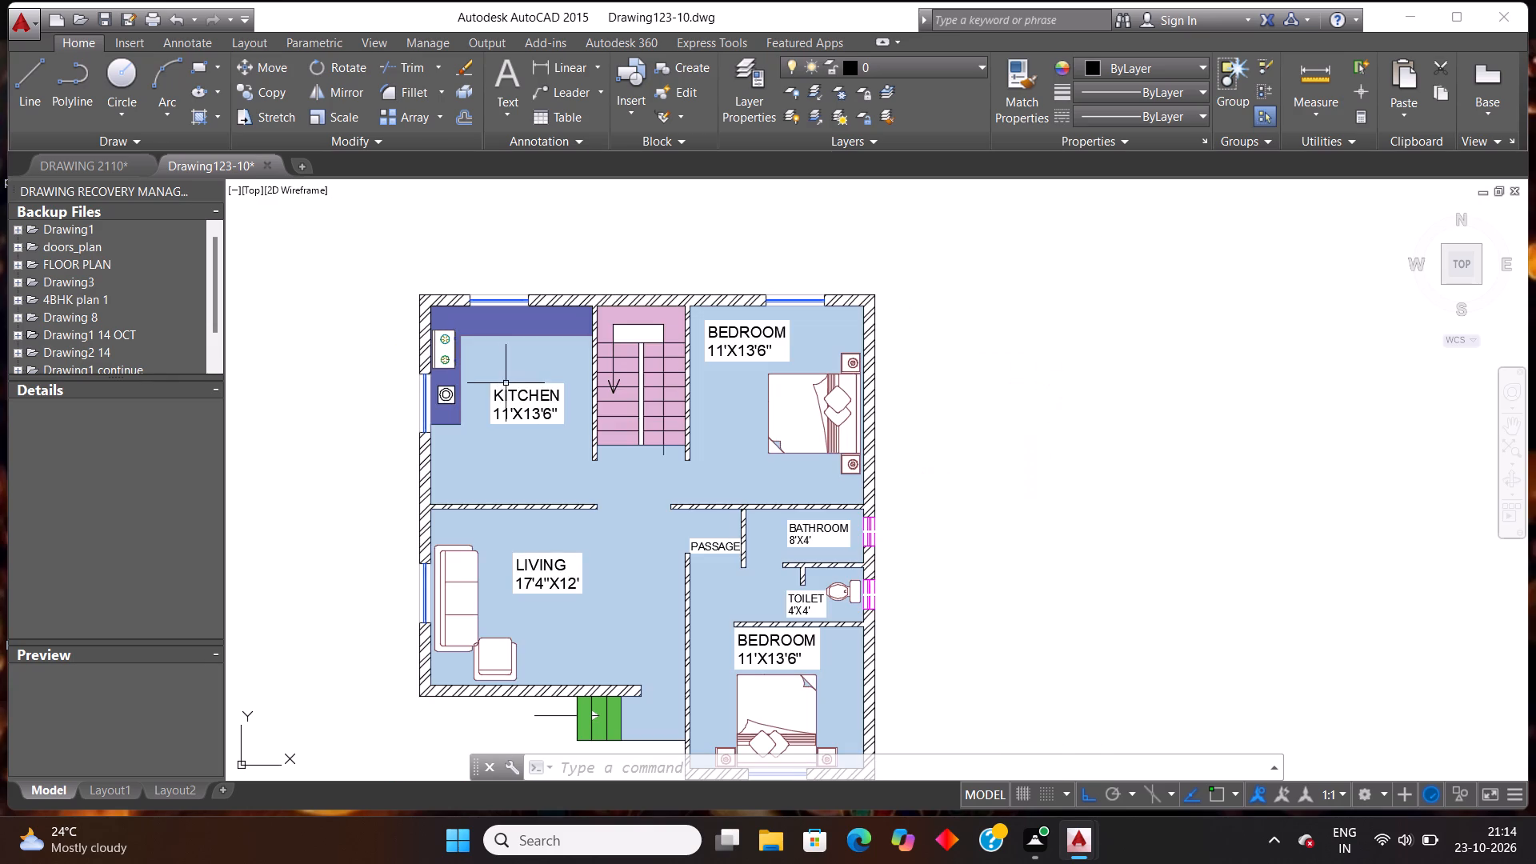
scroll(551, 426, down, 1)
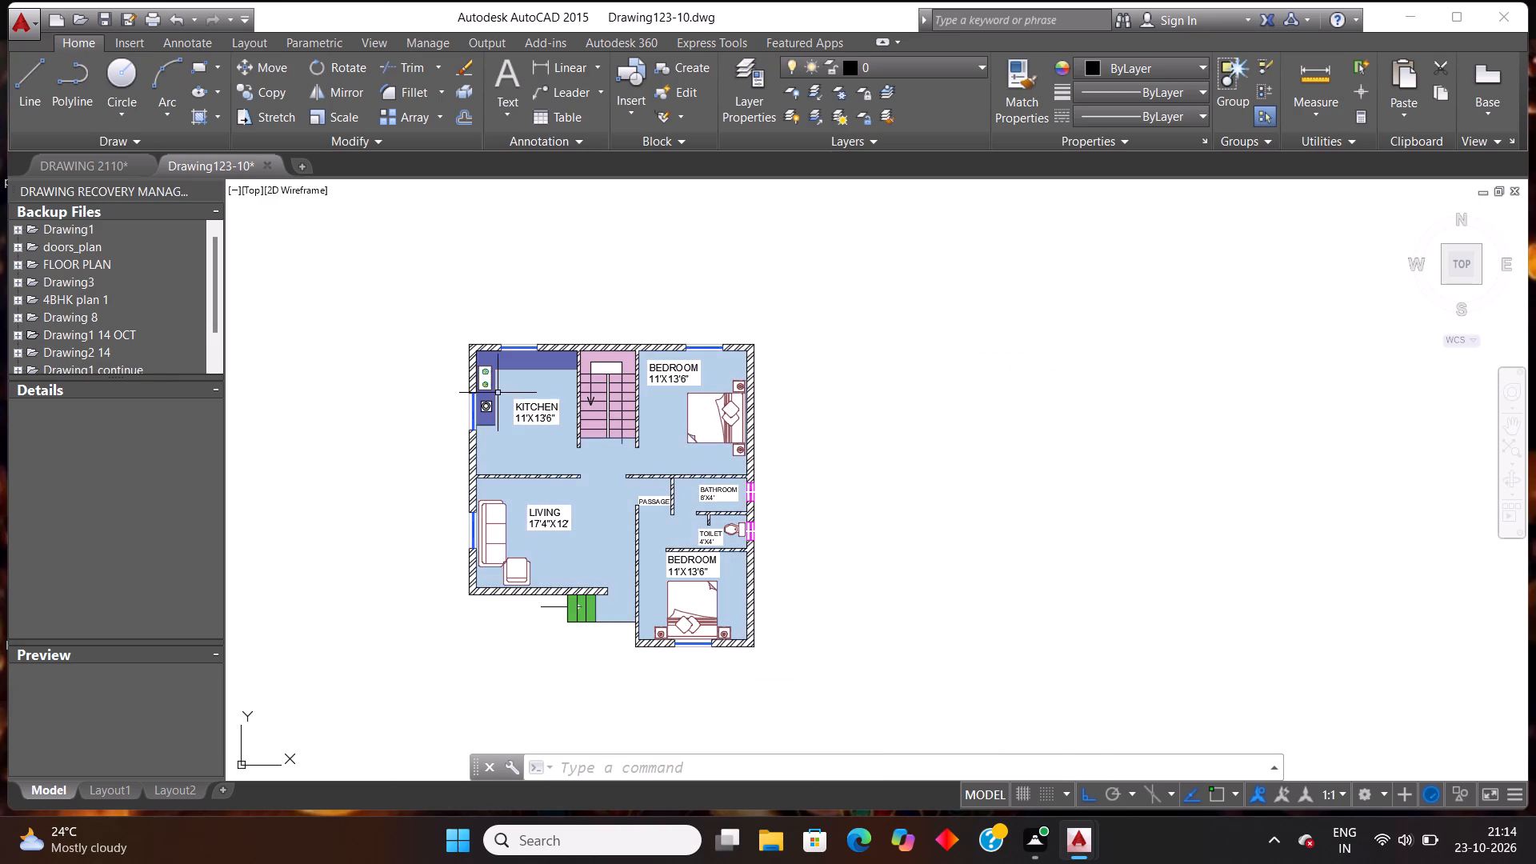
scroll(470, 447, down, 1)
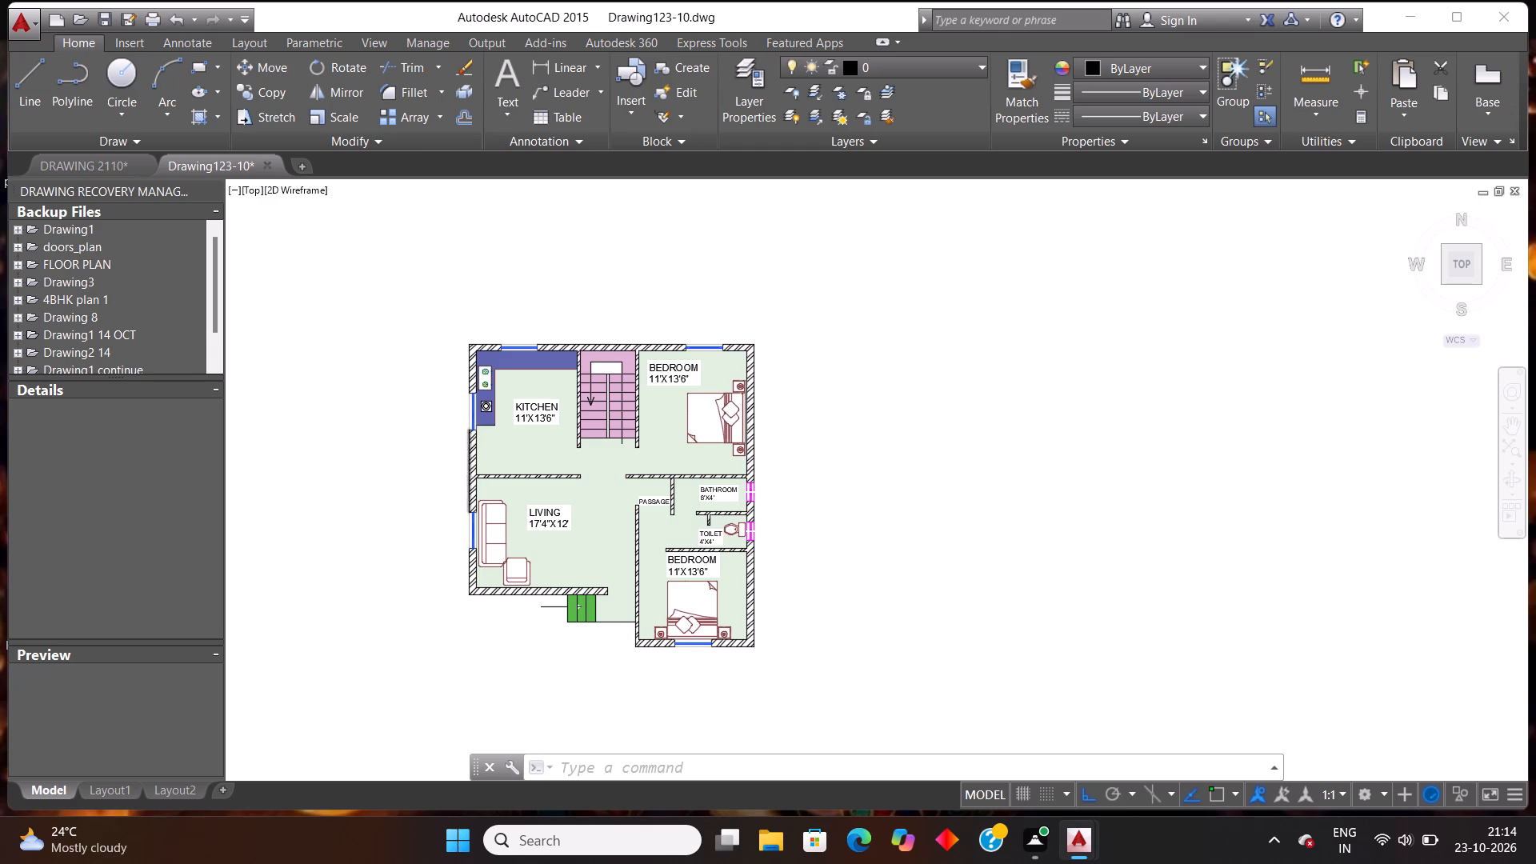
scroll(455, 510, up, 1)
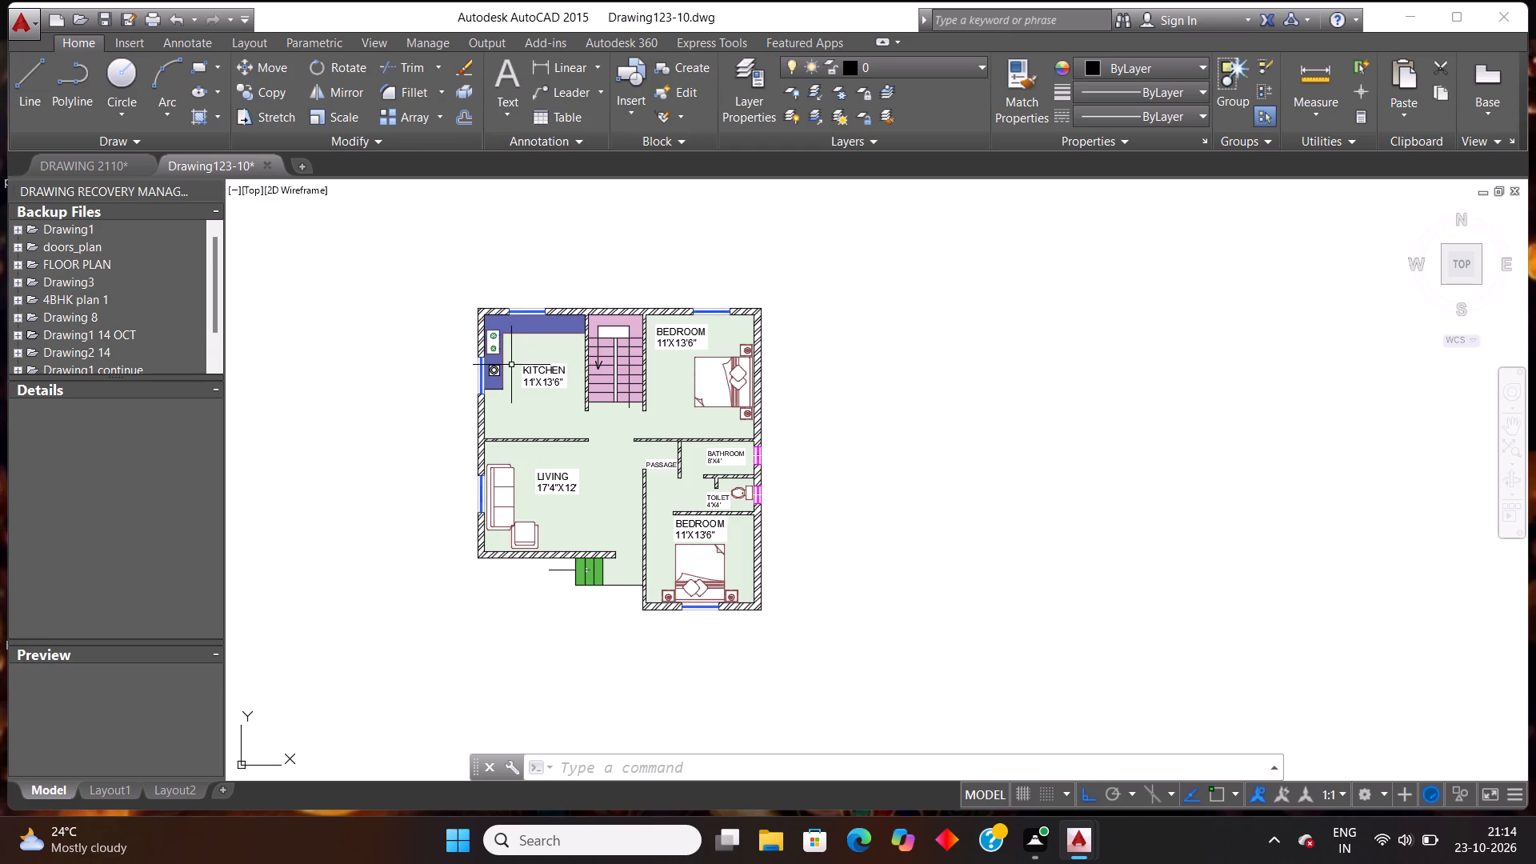
scroll(702, 384, up, 2)
scroll(598, 410, down, 1)
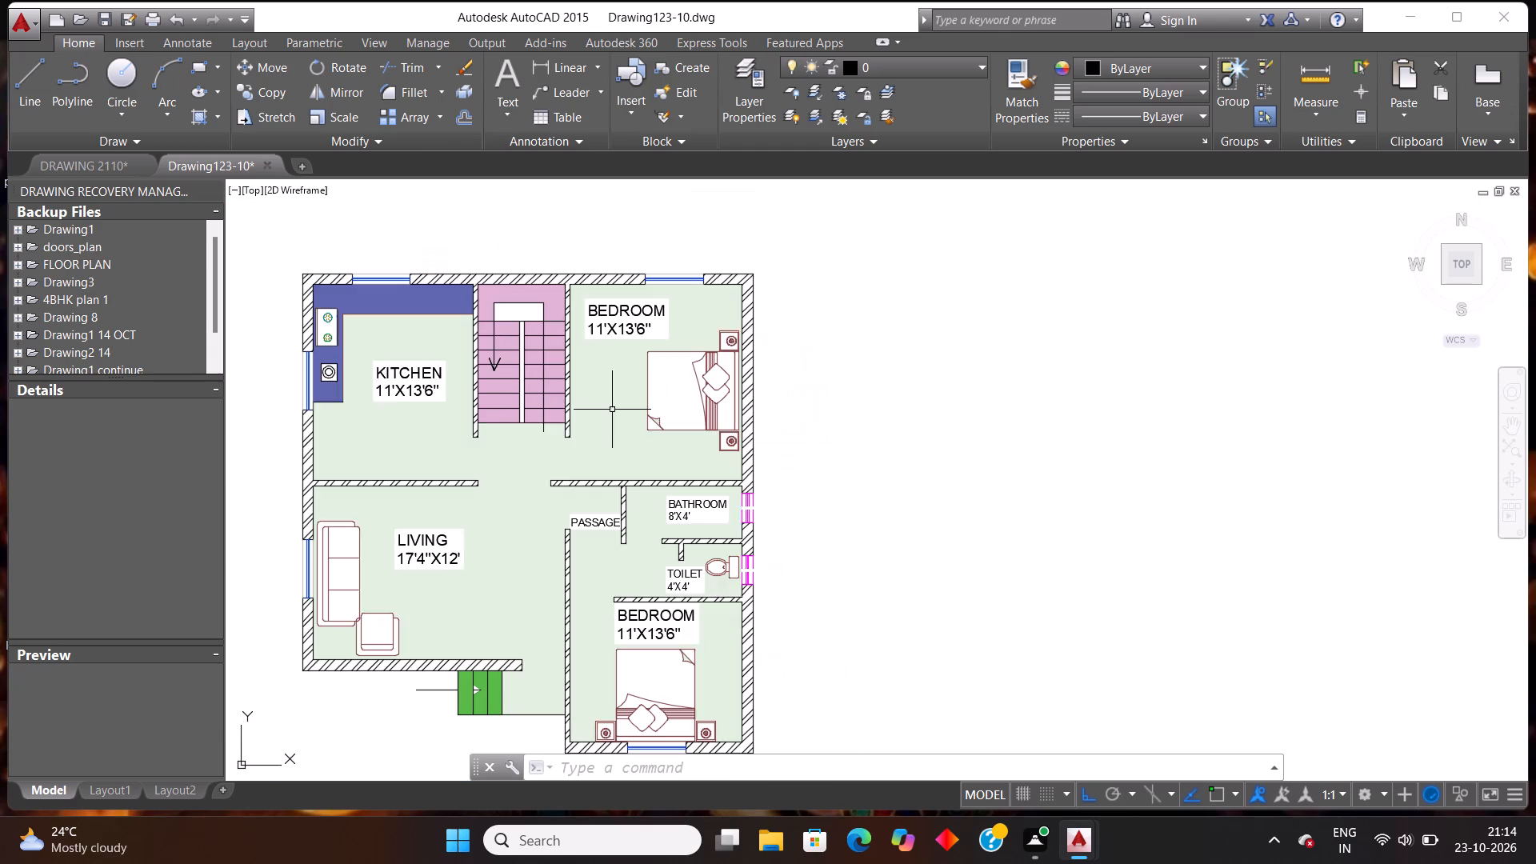
scroll(646, 413, down, 1)
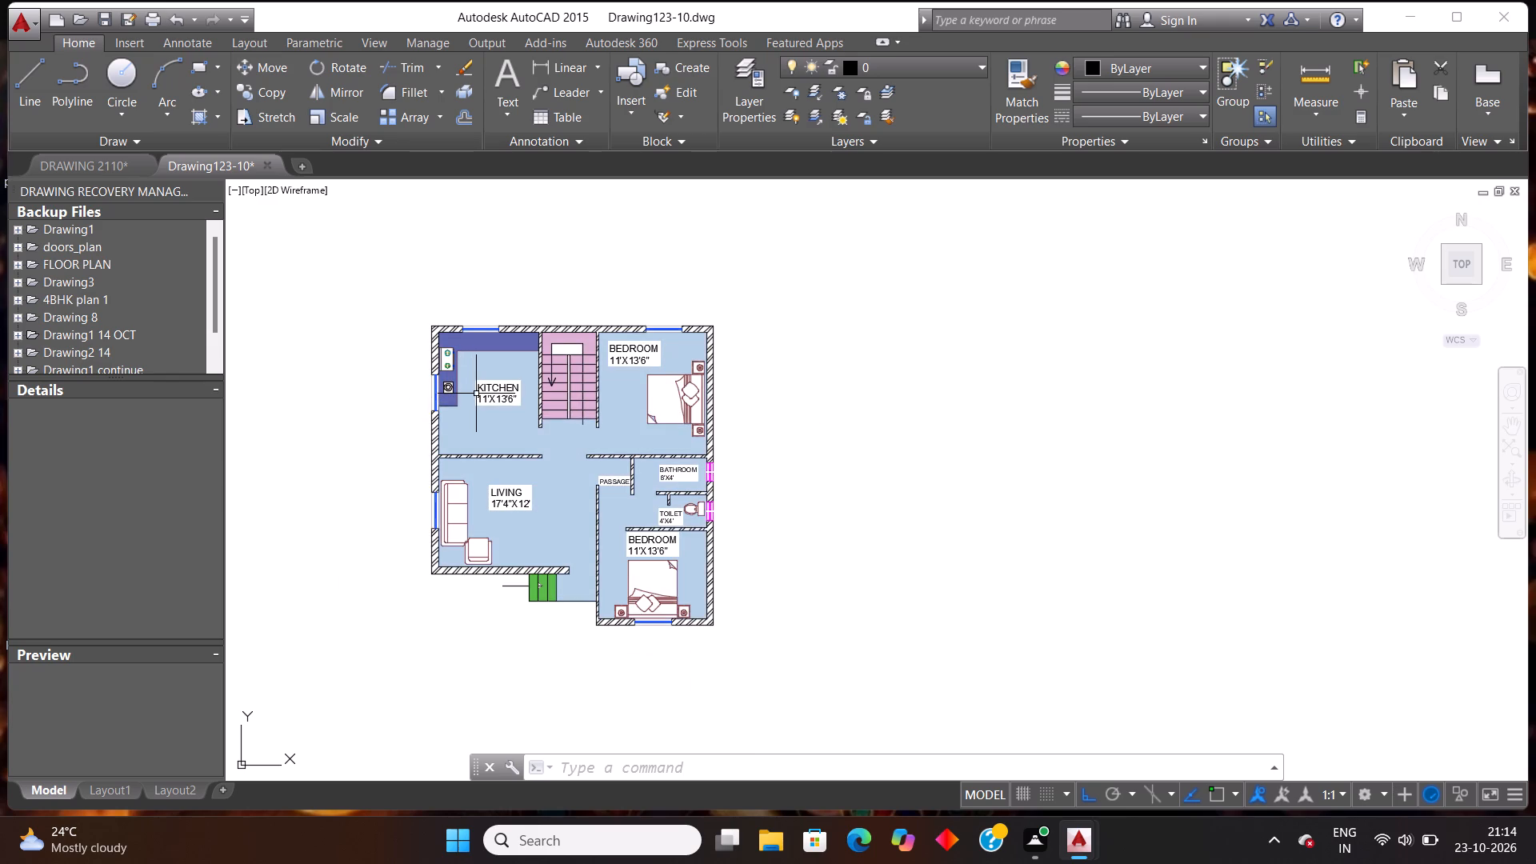
scroll(474, 394, down, 1)
scroll(450, 457, up, 1)
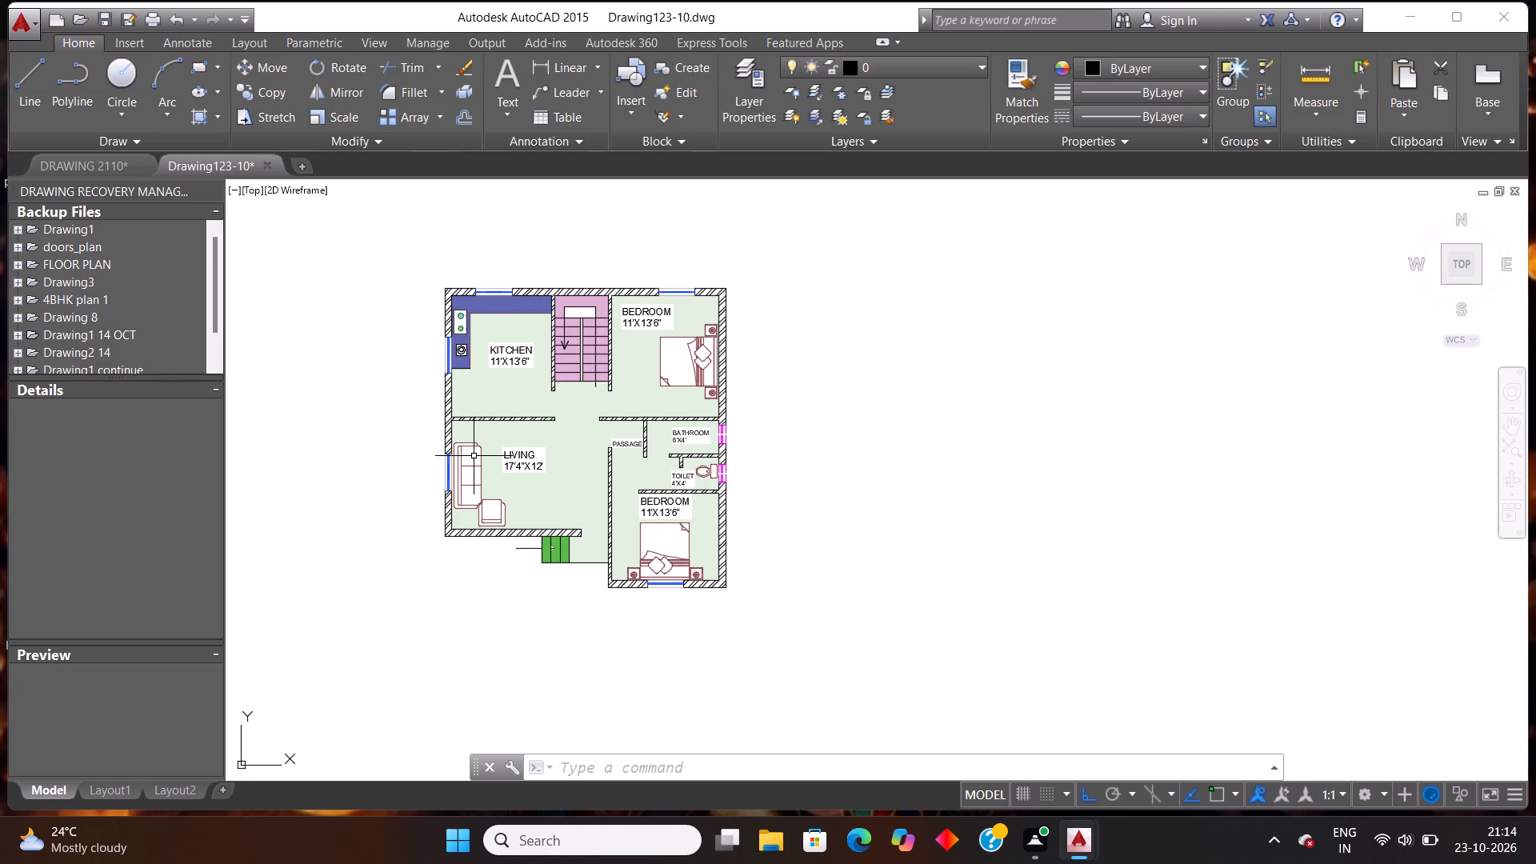
Draw a small upright rectangle as a coffee table between the sofa and the LIVING label.
key(Escape)
text(REC)
key(Return)
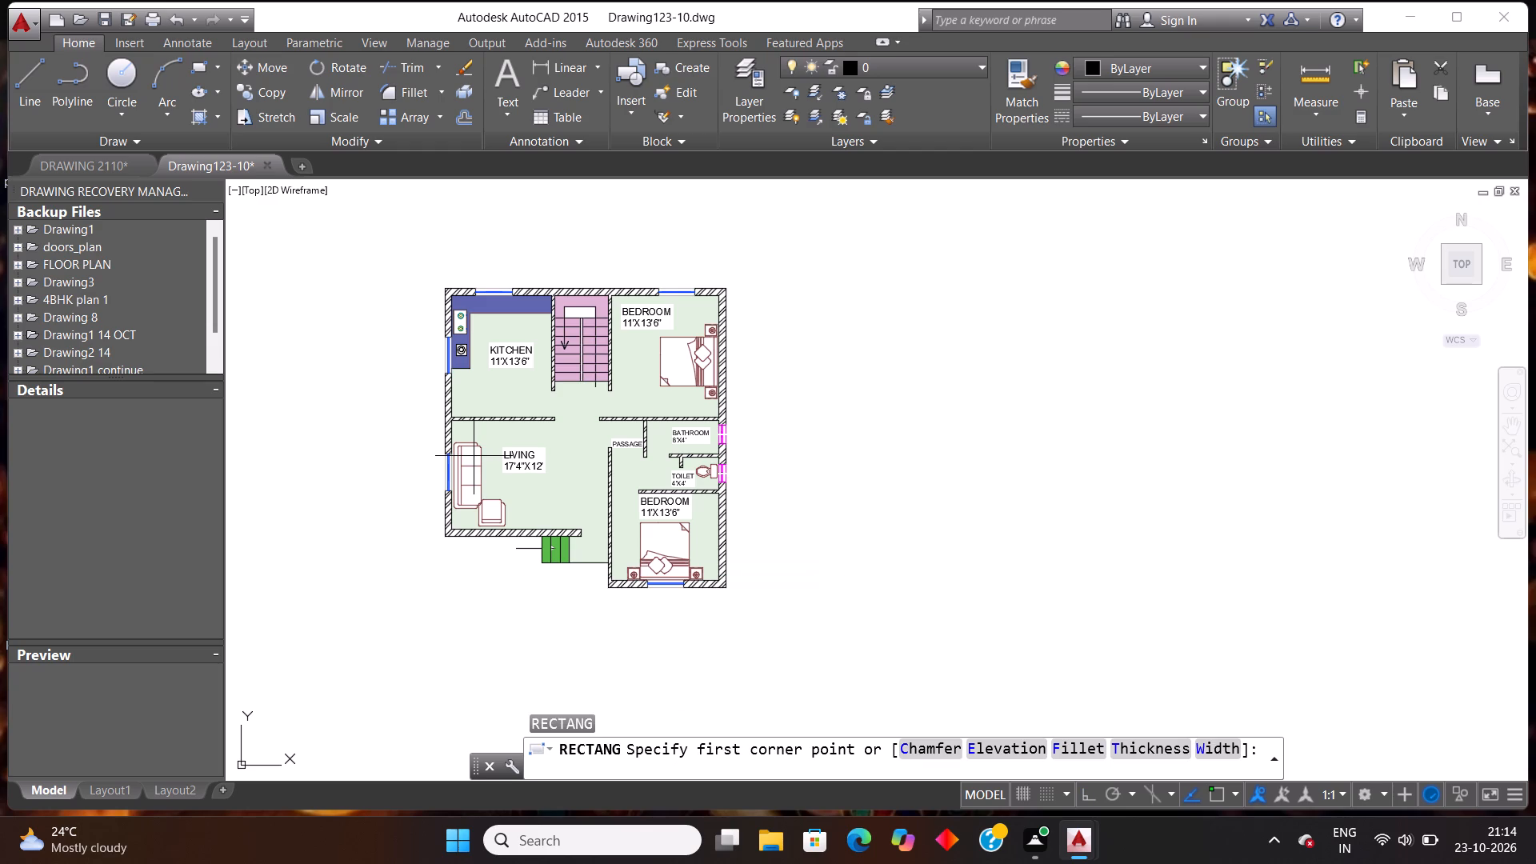
scroll(482, 471, up, 2)
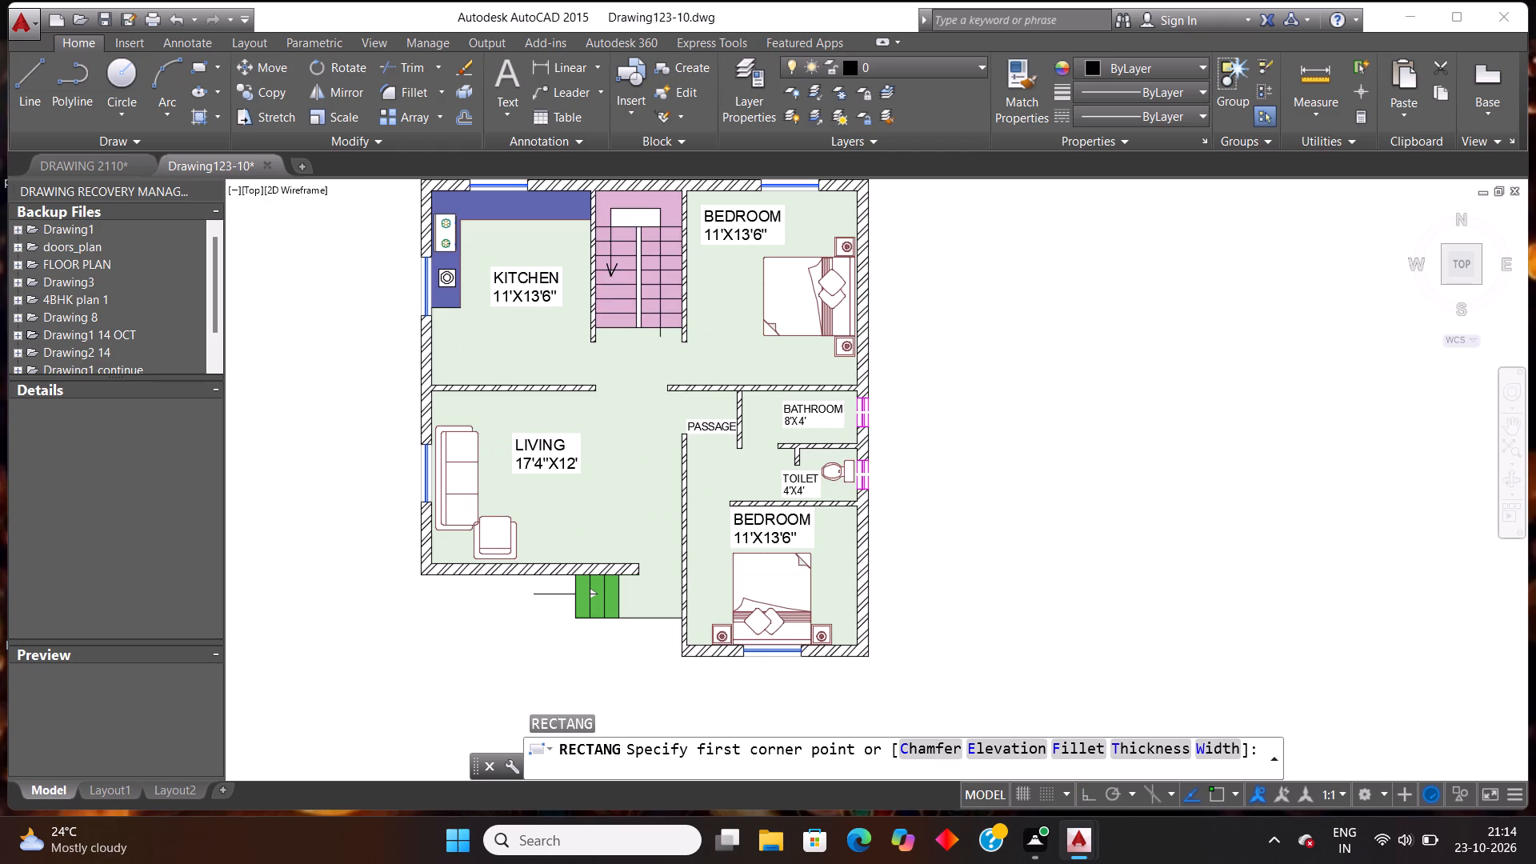
scroll(482, 471, up, 2)
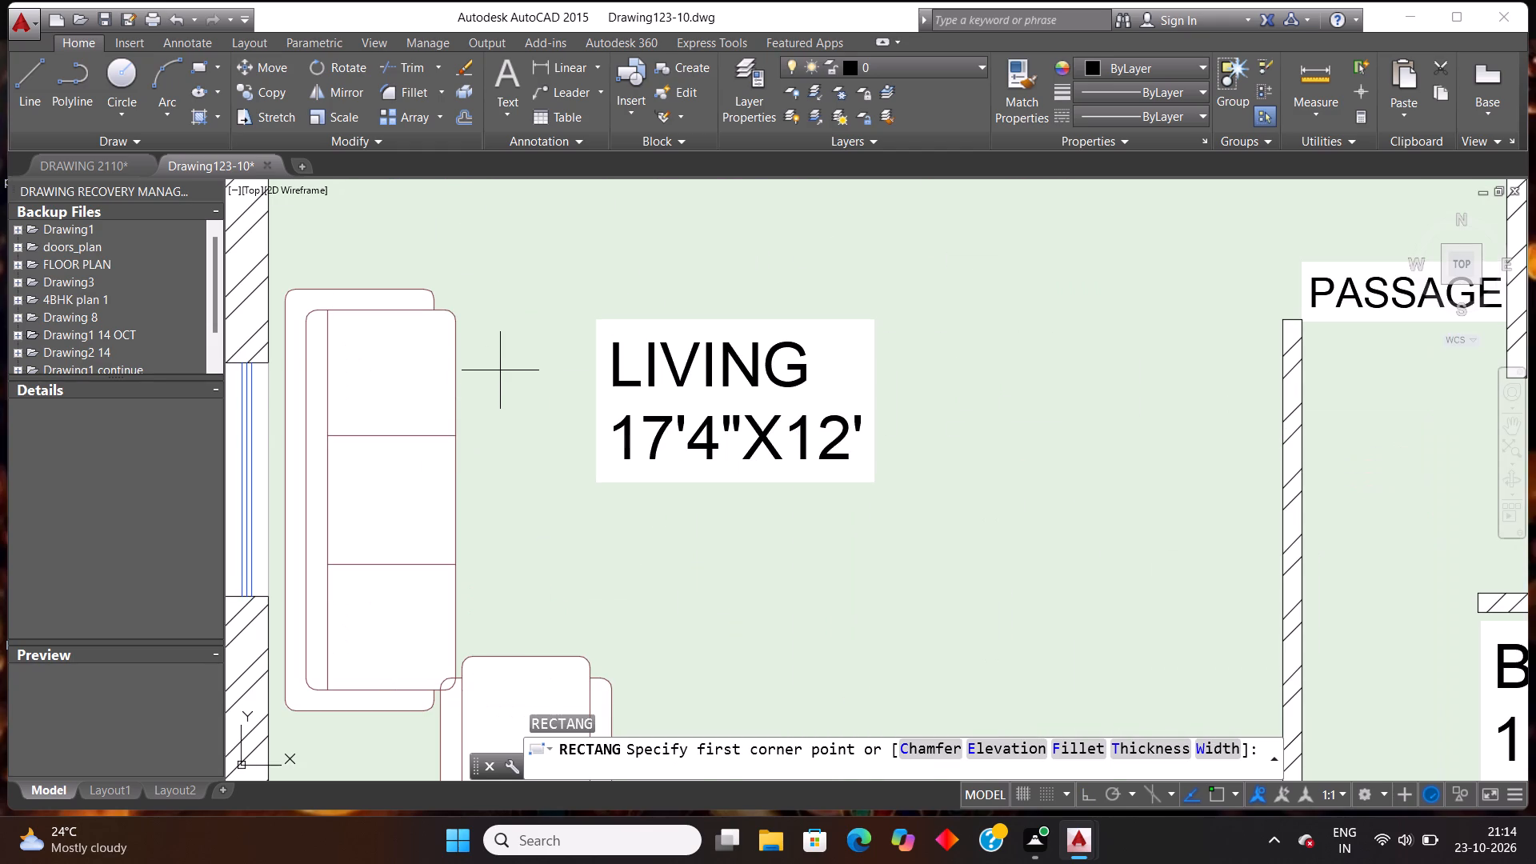
click(500, 370)
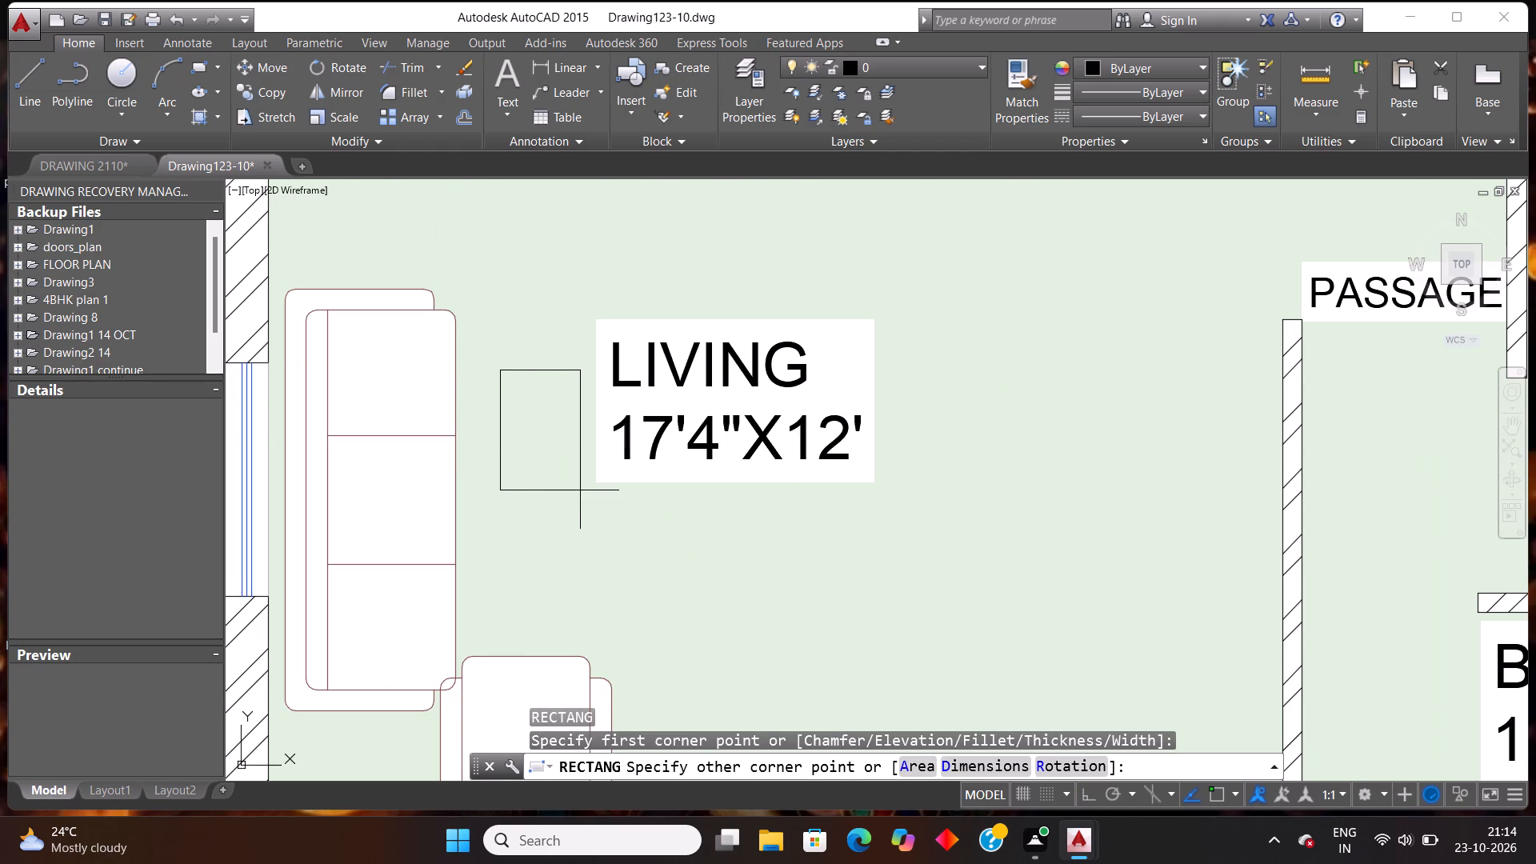
click(580, 490)
key(Escape)
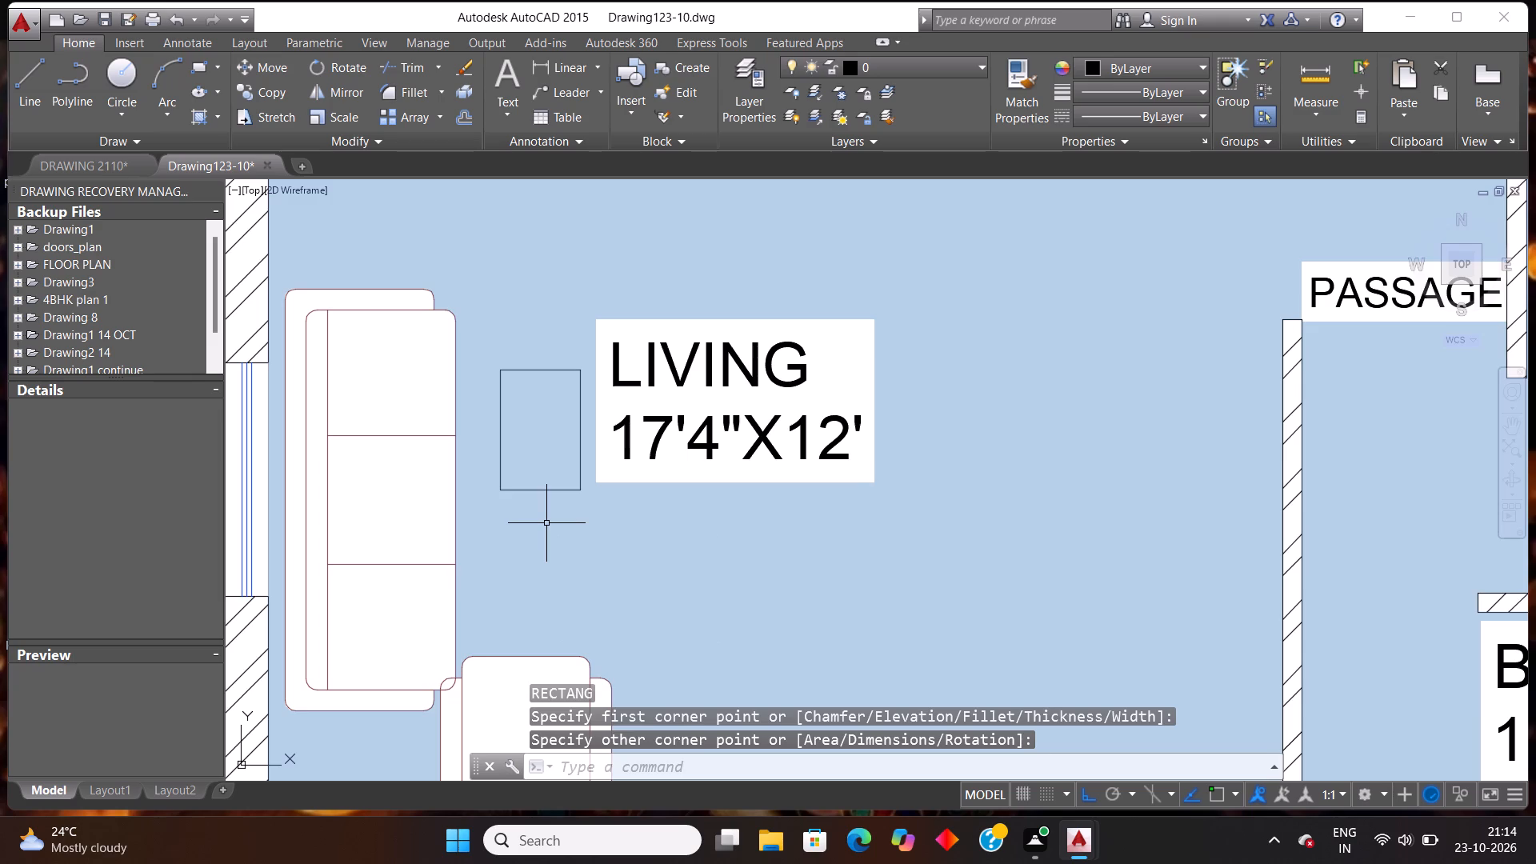
scroll(714, 427, down, 3)
scroll(804, 347, up, 1)
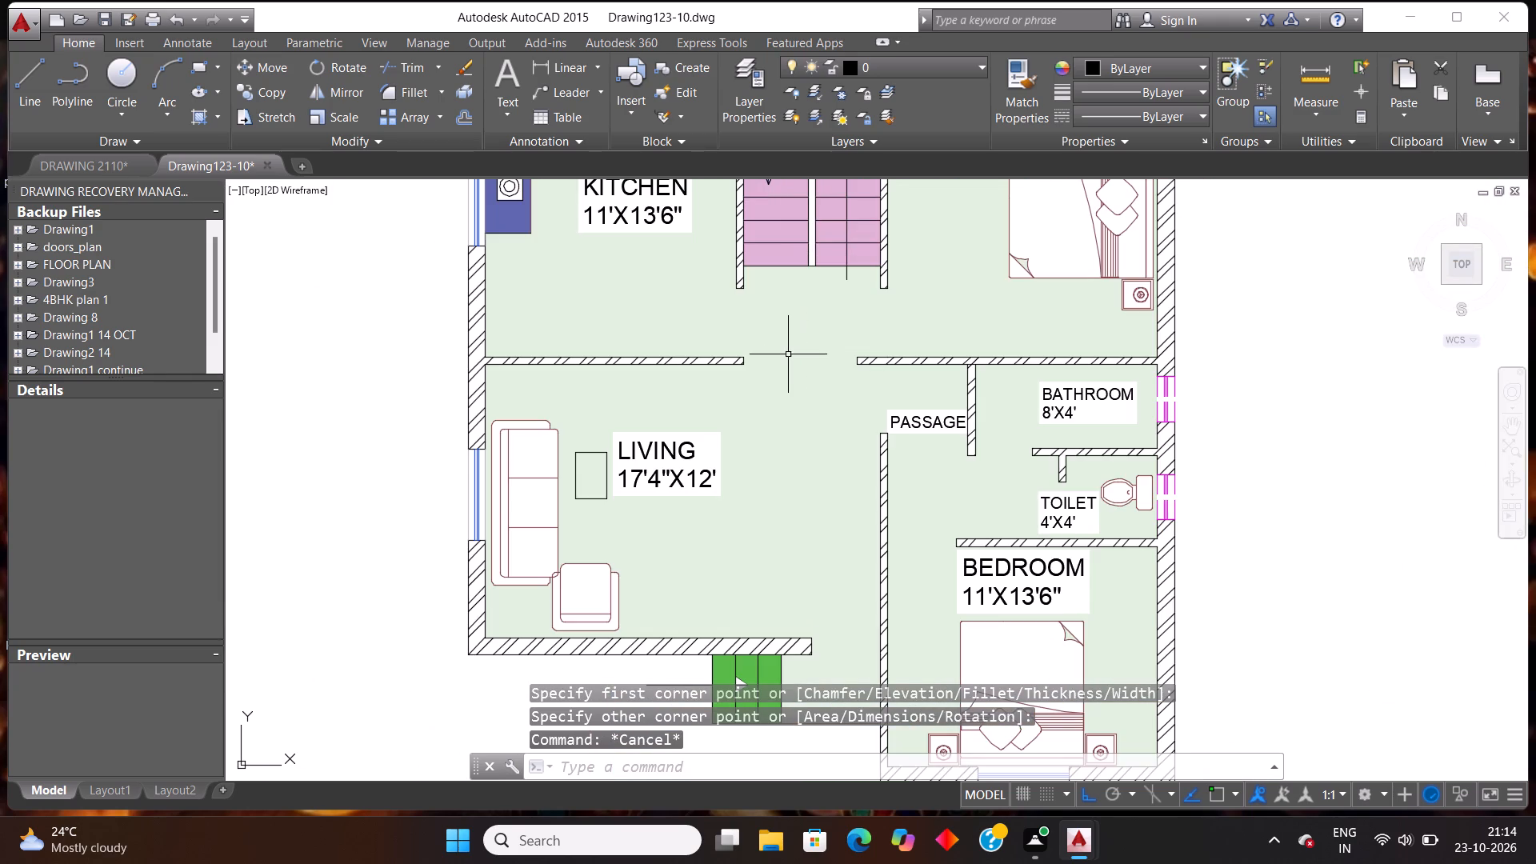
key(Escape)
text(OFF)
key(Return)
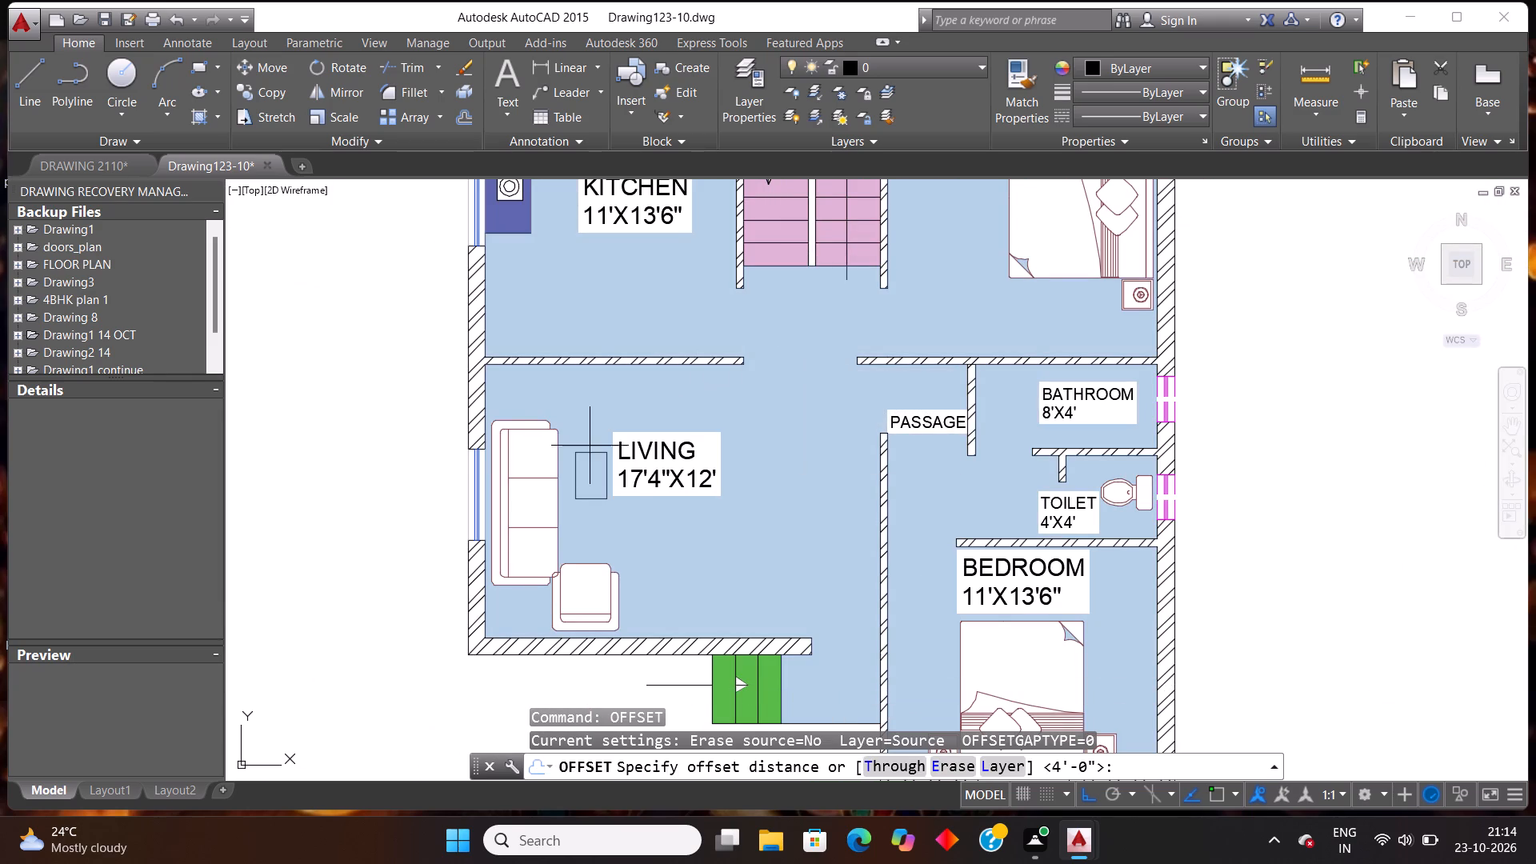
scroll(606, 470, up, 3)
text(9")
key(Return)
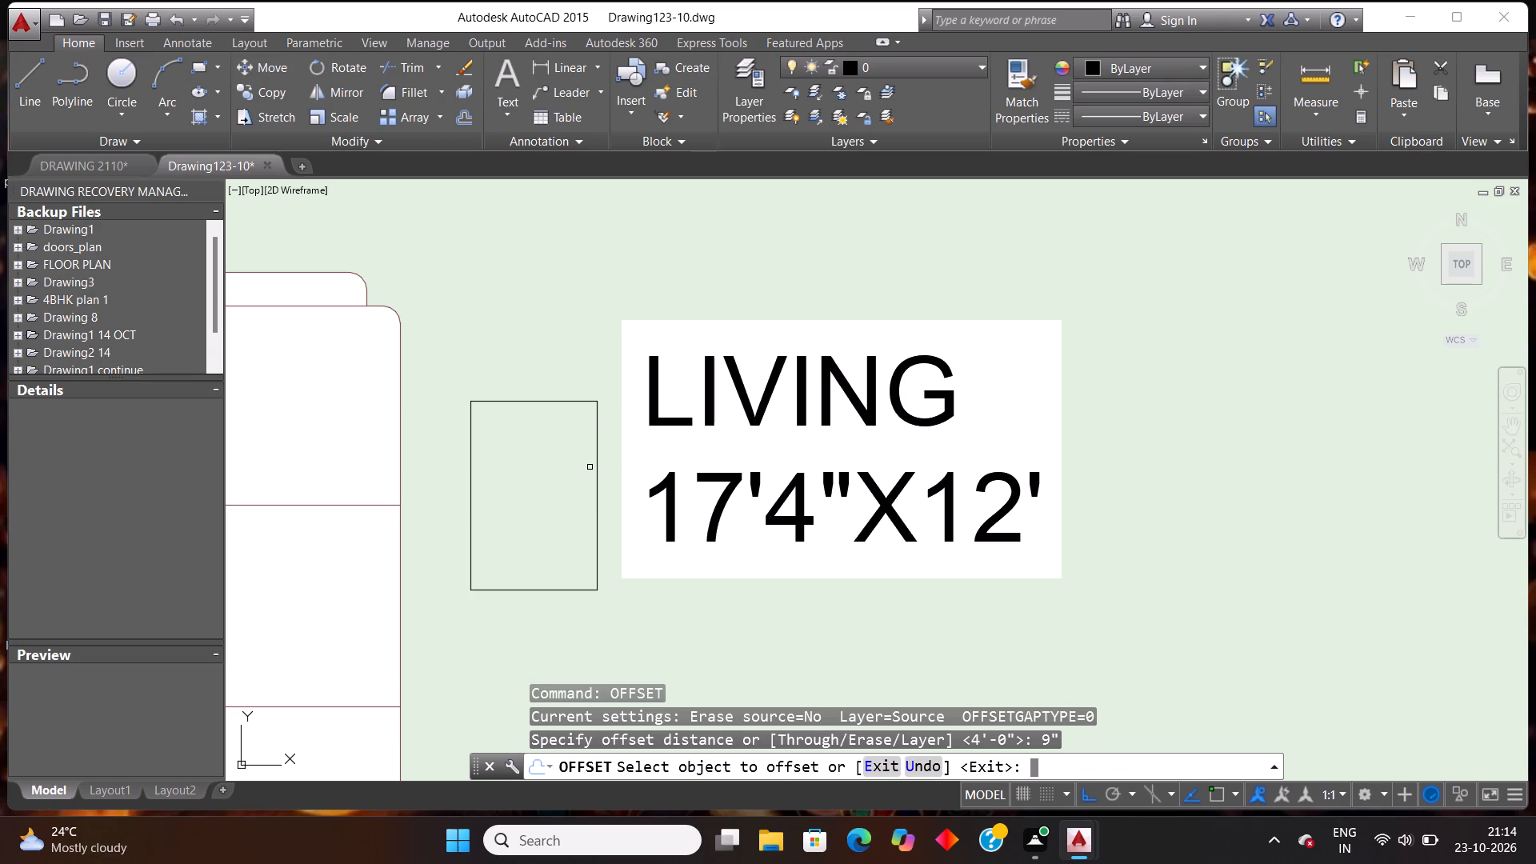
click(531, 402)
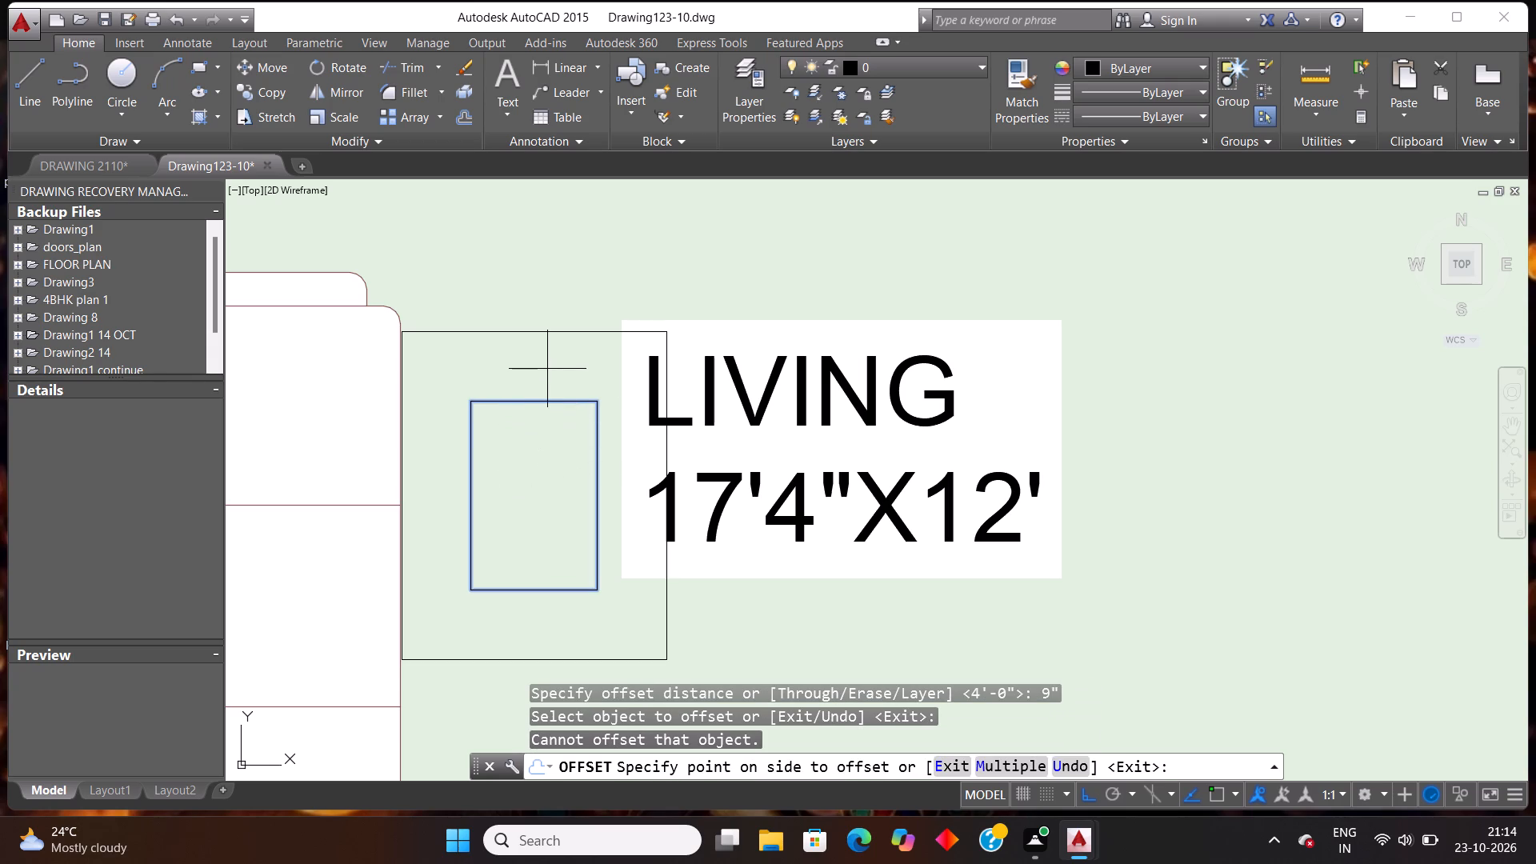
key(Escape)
Offset the coffee table rectangle inward by 2" and end the Offset command.
text(OFF)
key(Return)
text(2")
key(Return)
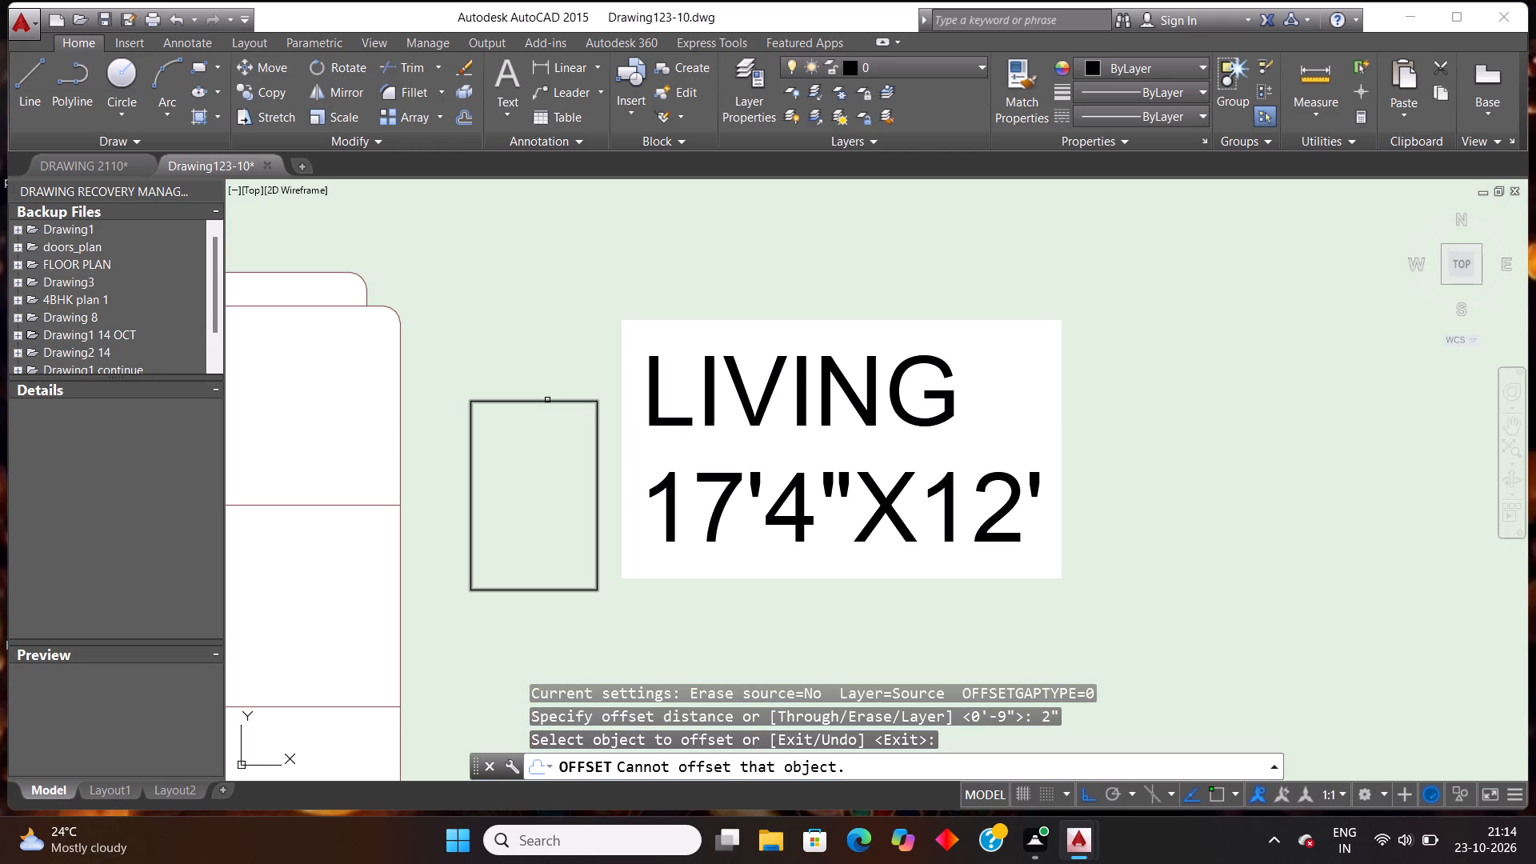
click(547, 401)
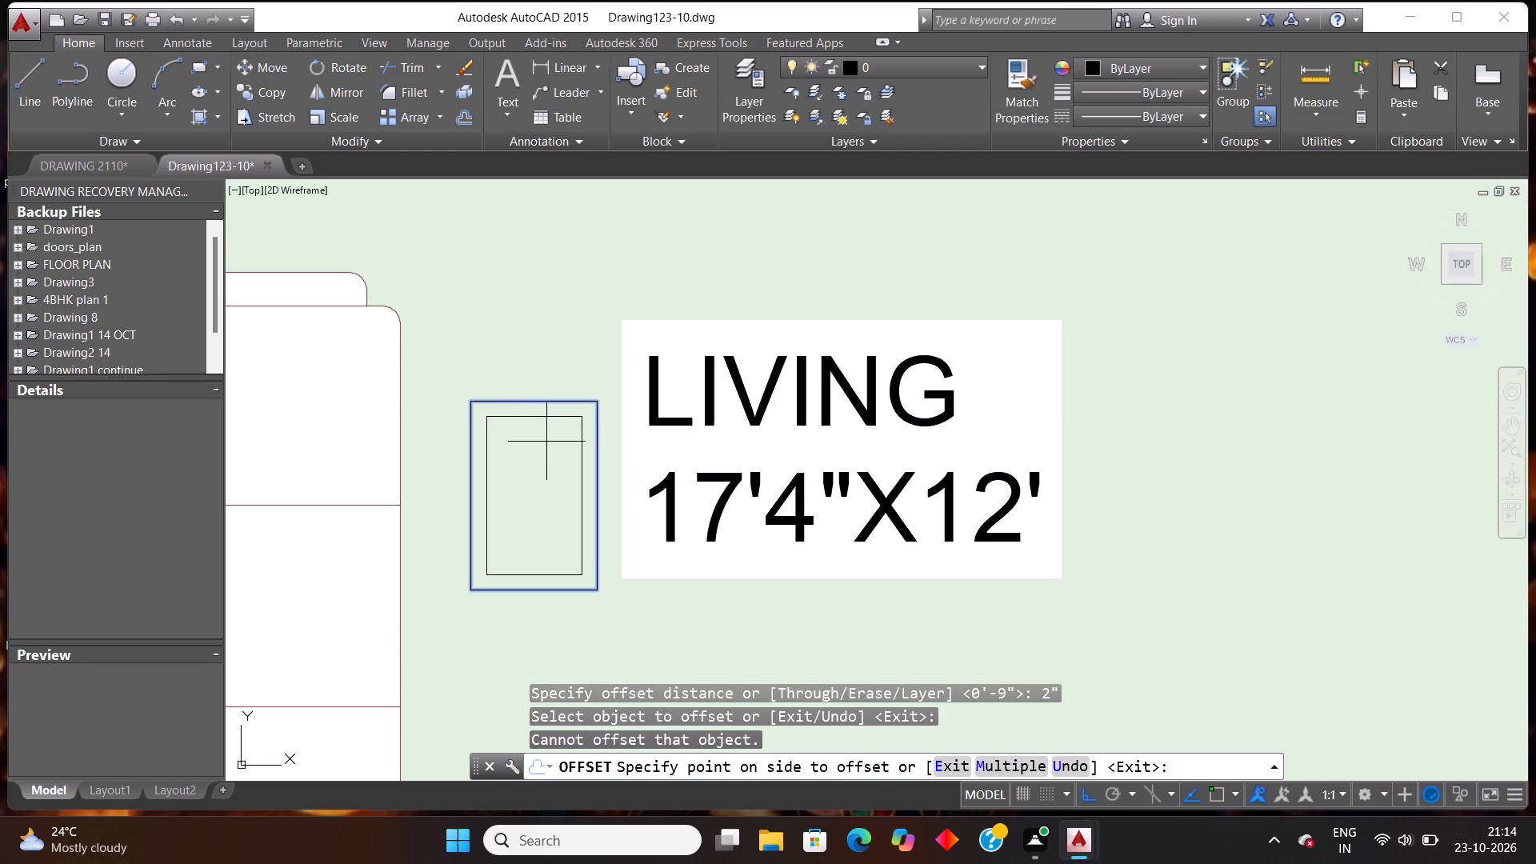
click(546, 442)
scroll(566, 372, down, 4)
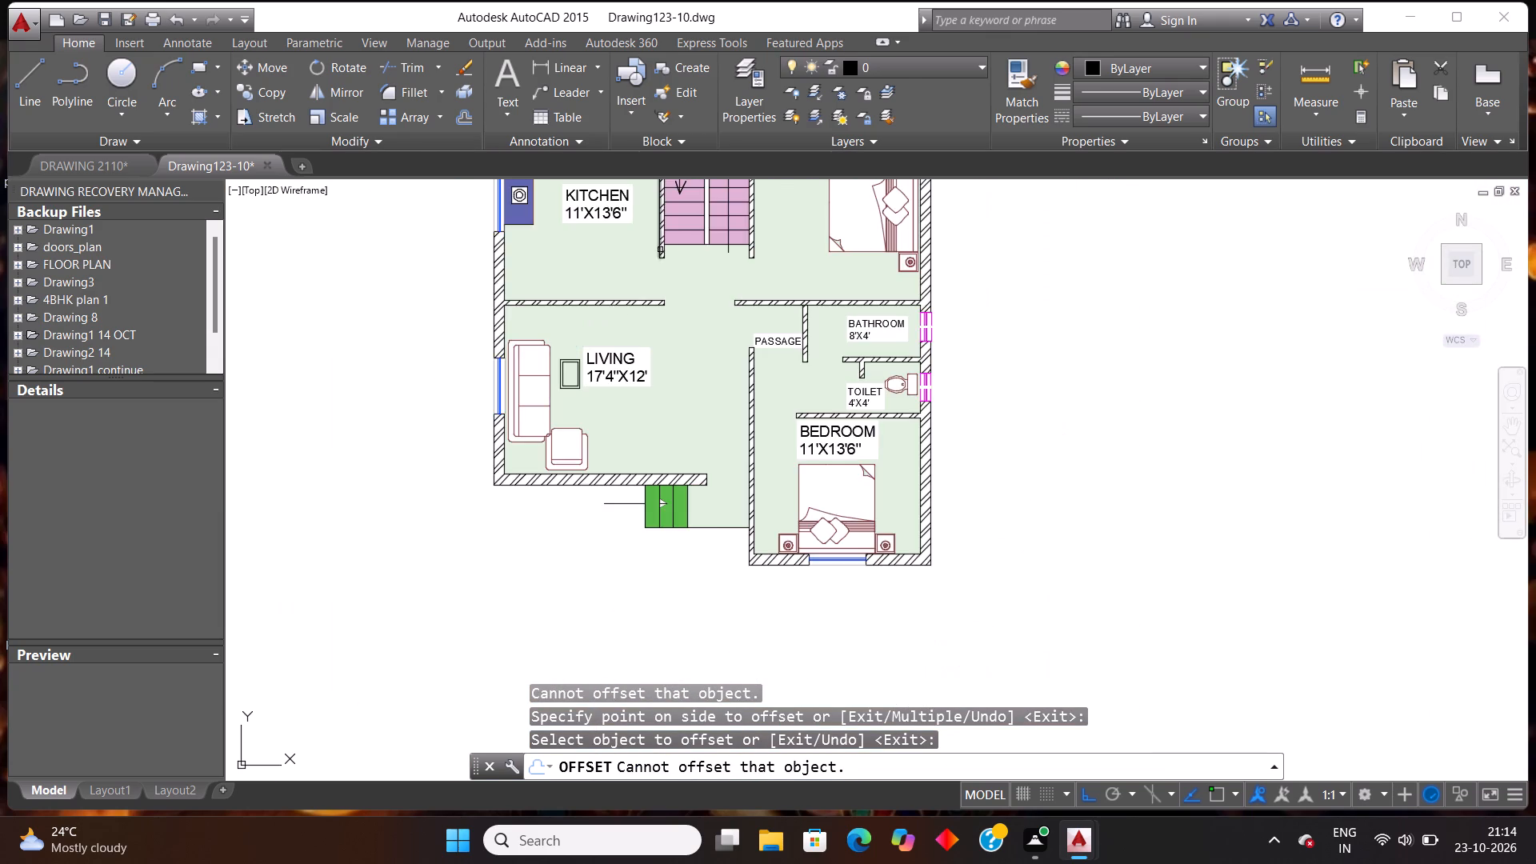
scroll(655, 258, down, 2)
scroll(684, 212, up, 2)
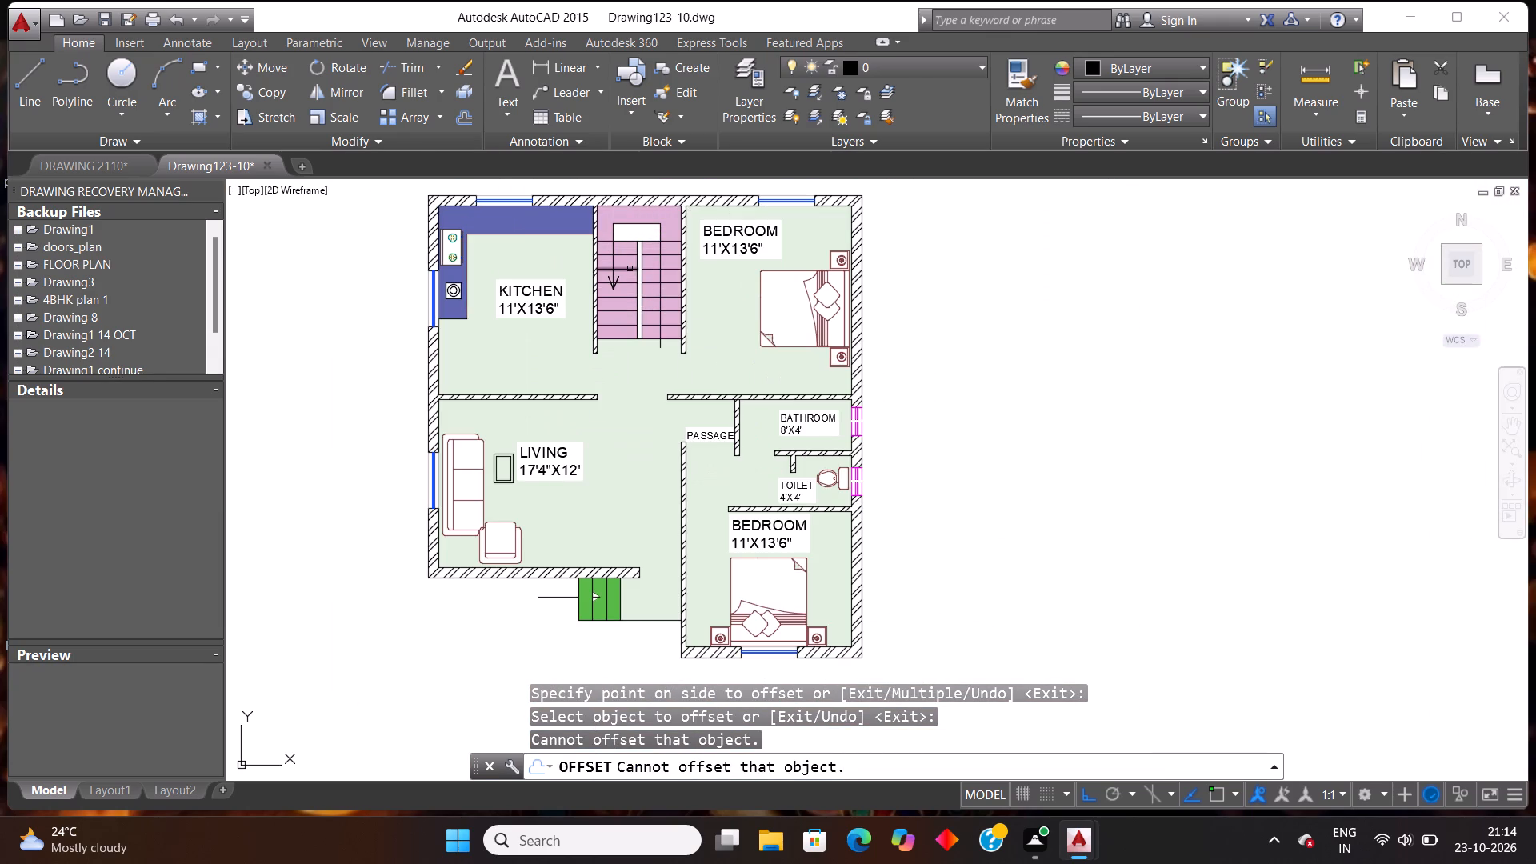
key(Escape)
key(Escape)
Fill the border band between the coffee table's two rectangles with a solid hatch and end the Hatch command.
key(h)
key(Return)
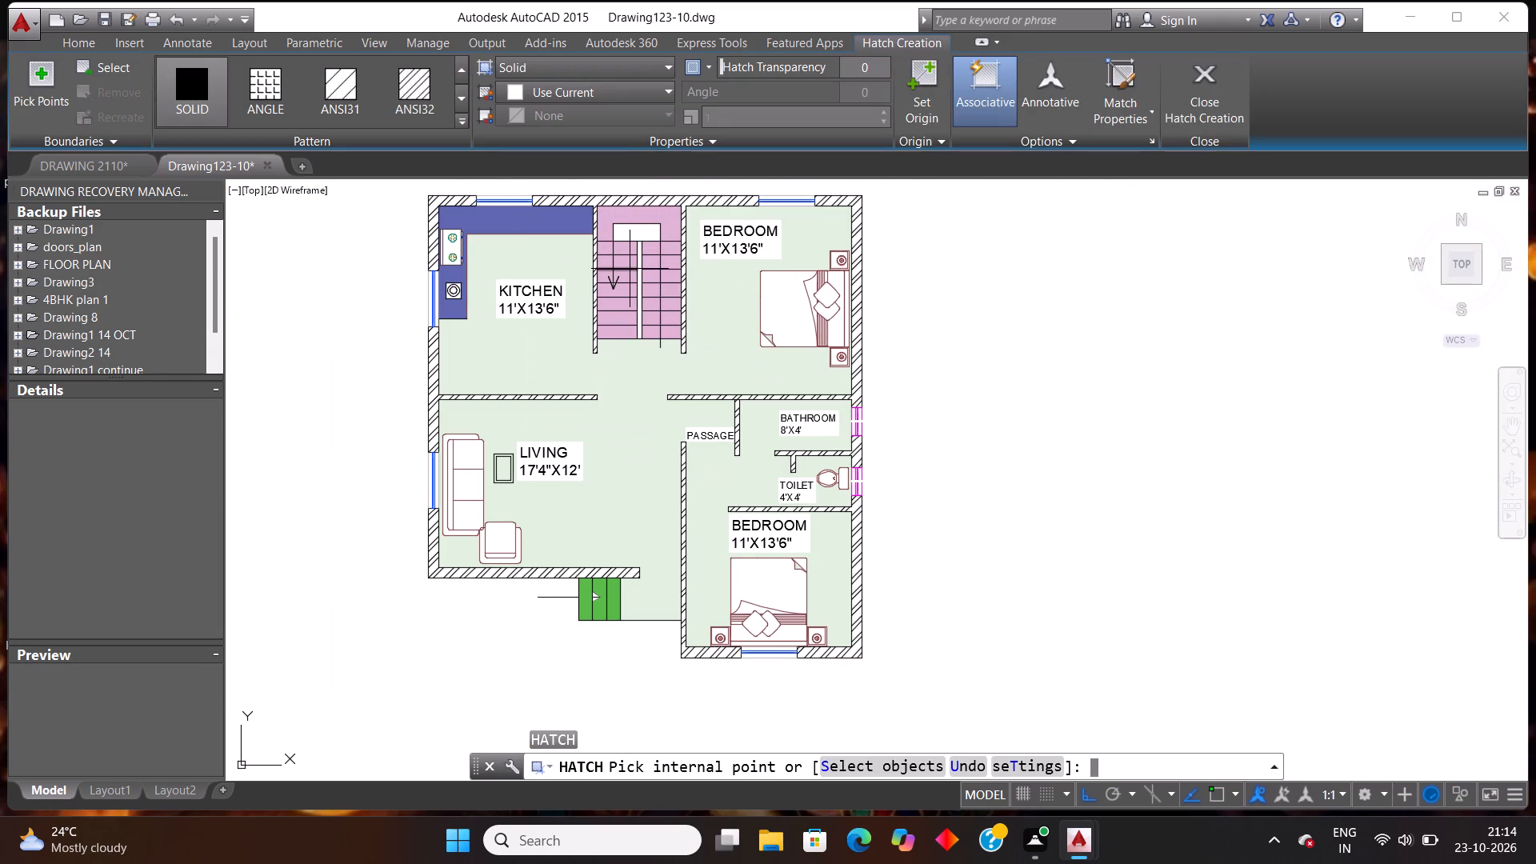
scroll(459, 478, up, 2)
scroll(566, 471, up, 2)
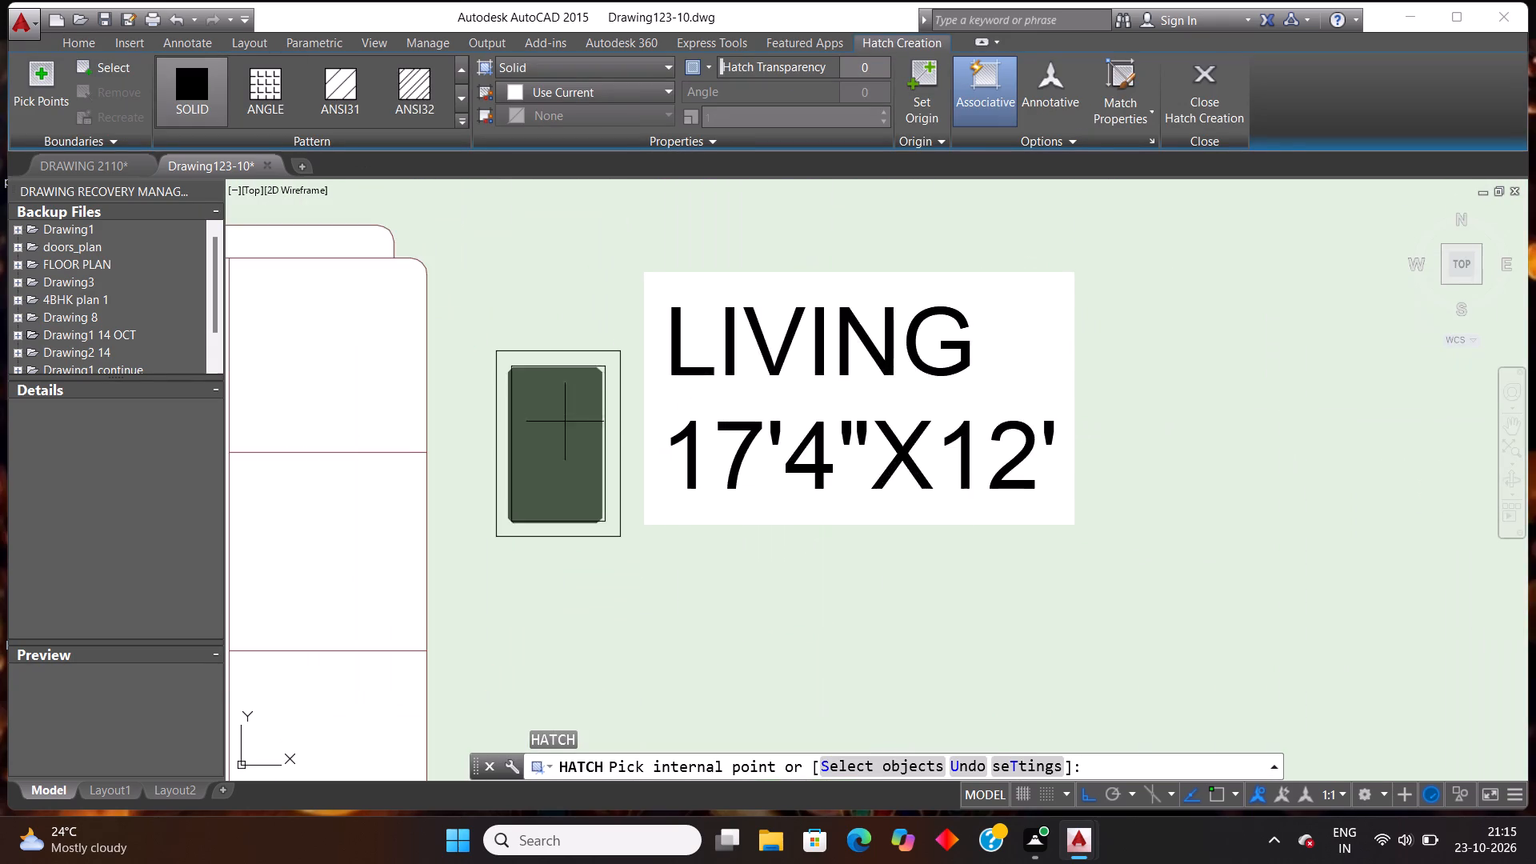
scroll(562, 384, up, 1)
click(561, 345)
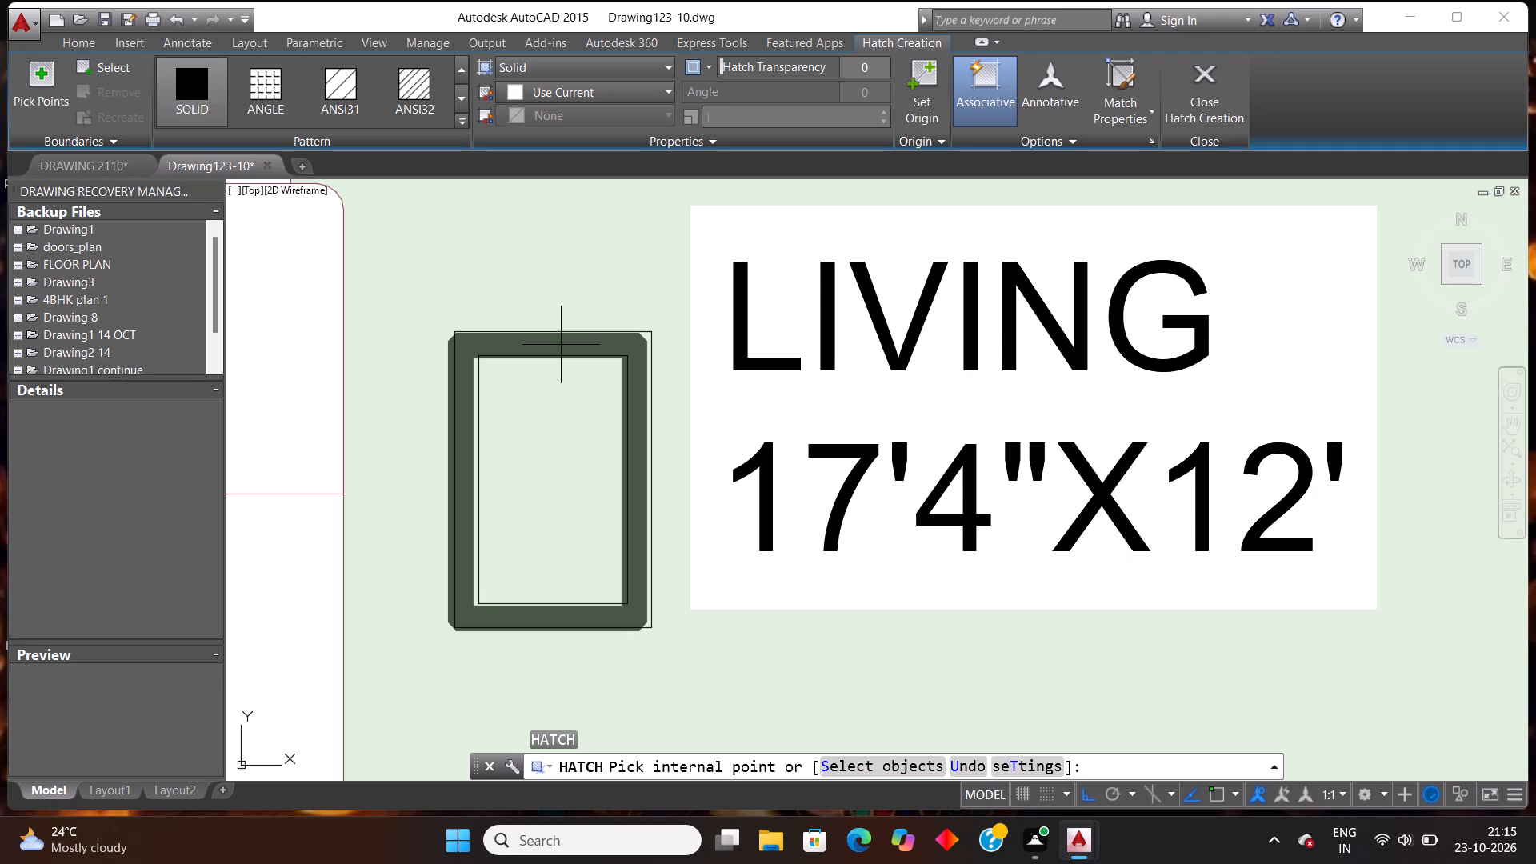
scroll(610, 344, down, 4)
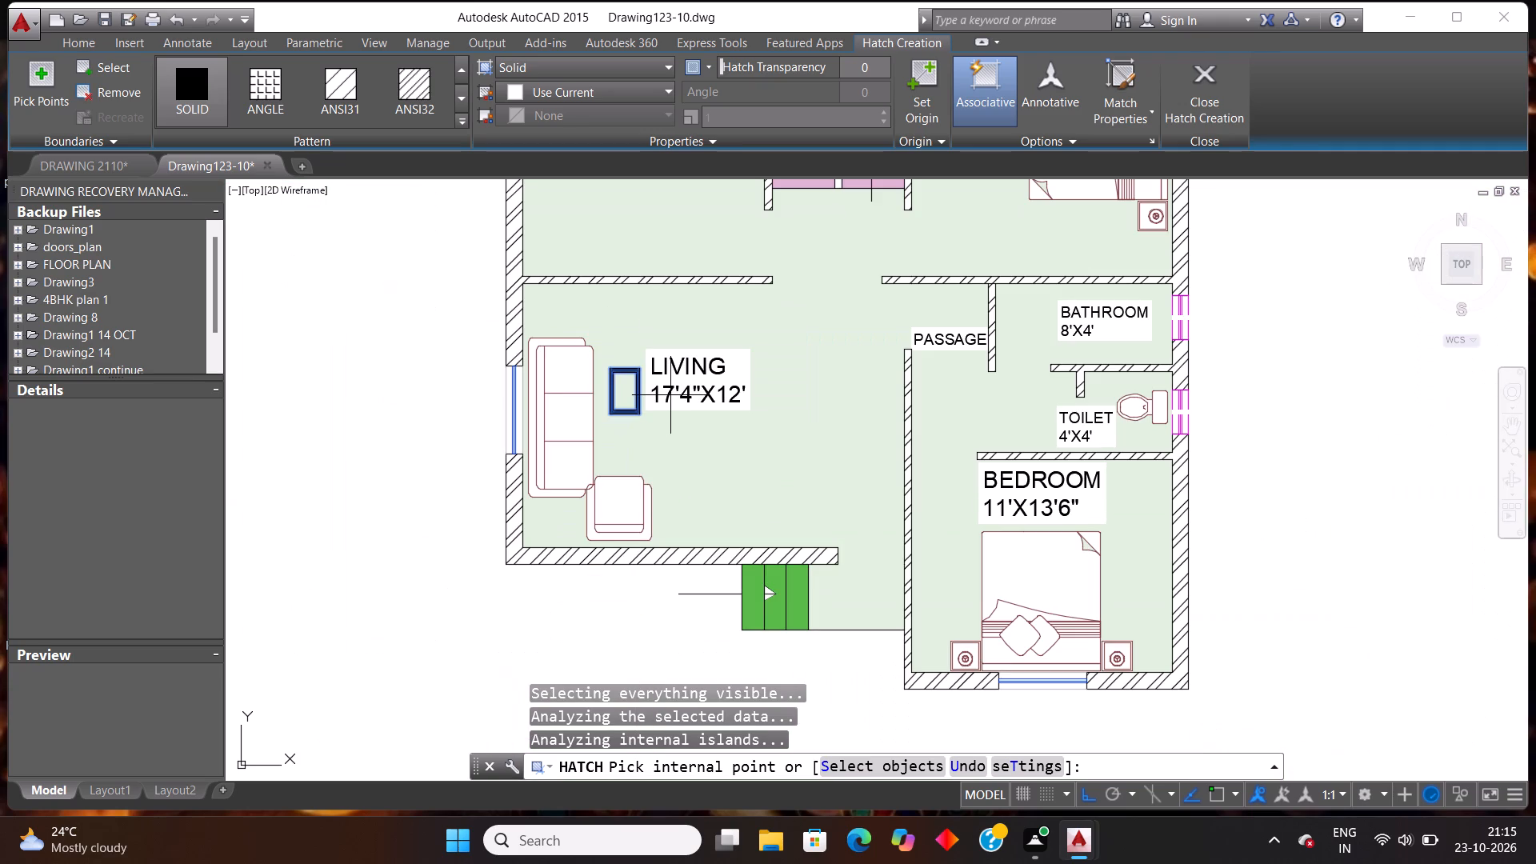
key(Escape)
key(Escape)
Fill the coffee table's inner rectangle with a separate solid hatch and end the Hatch command.
scroll(670, 395, down, 2)
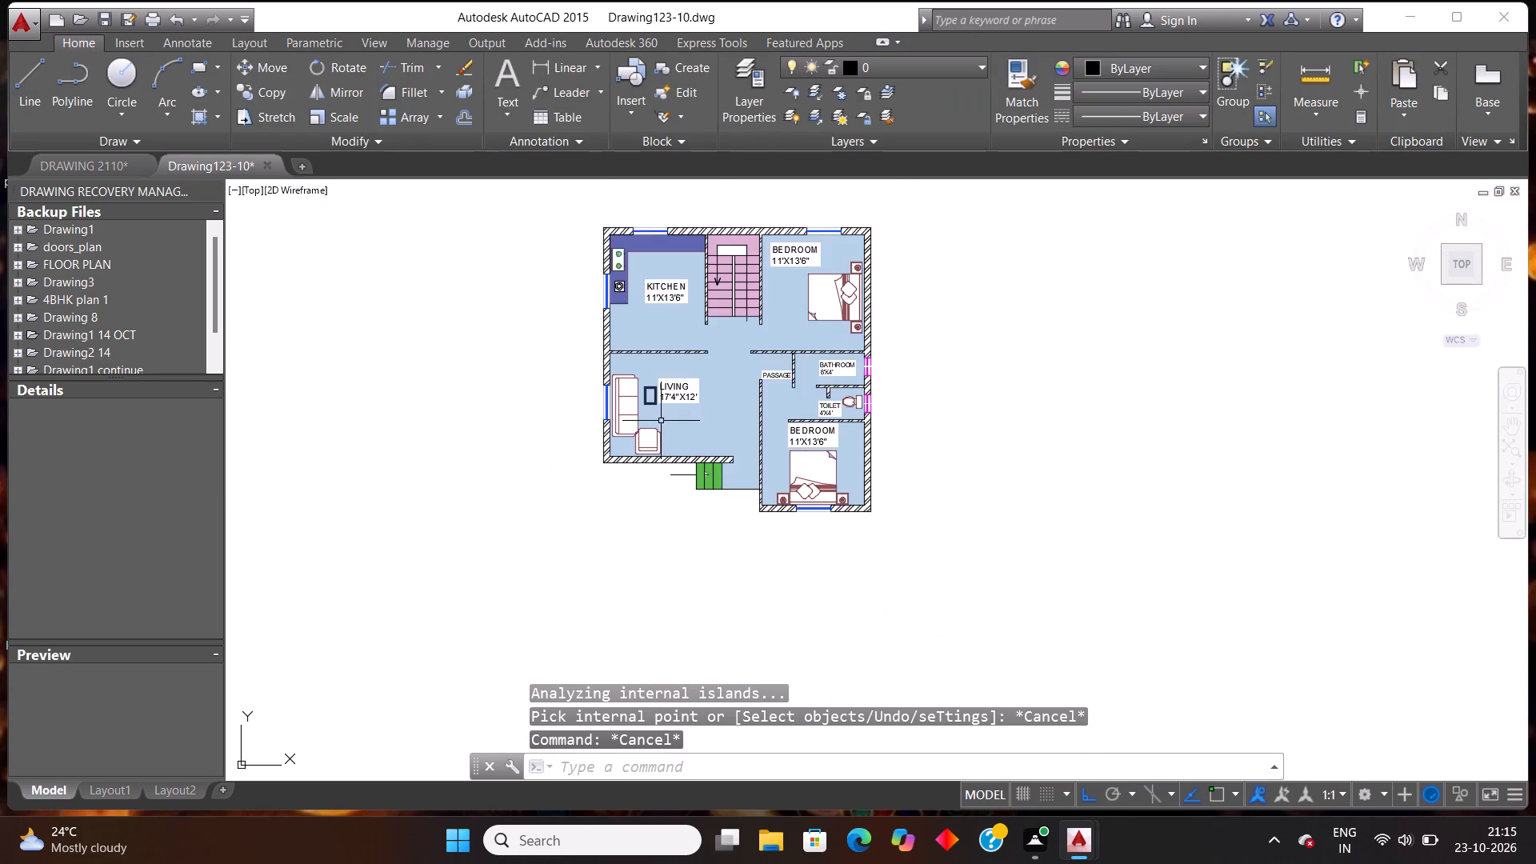
scroll(769, 326, down, 1)
scroll(827, 272, up, 1)
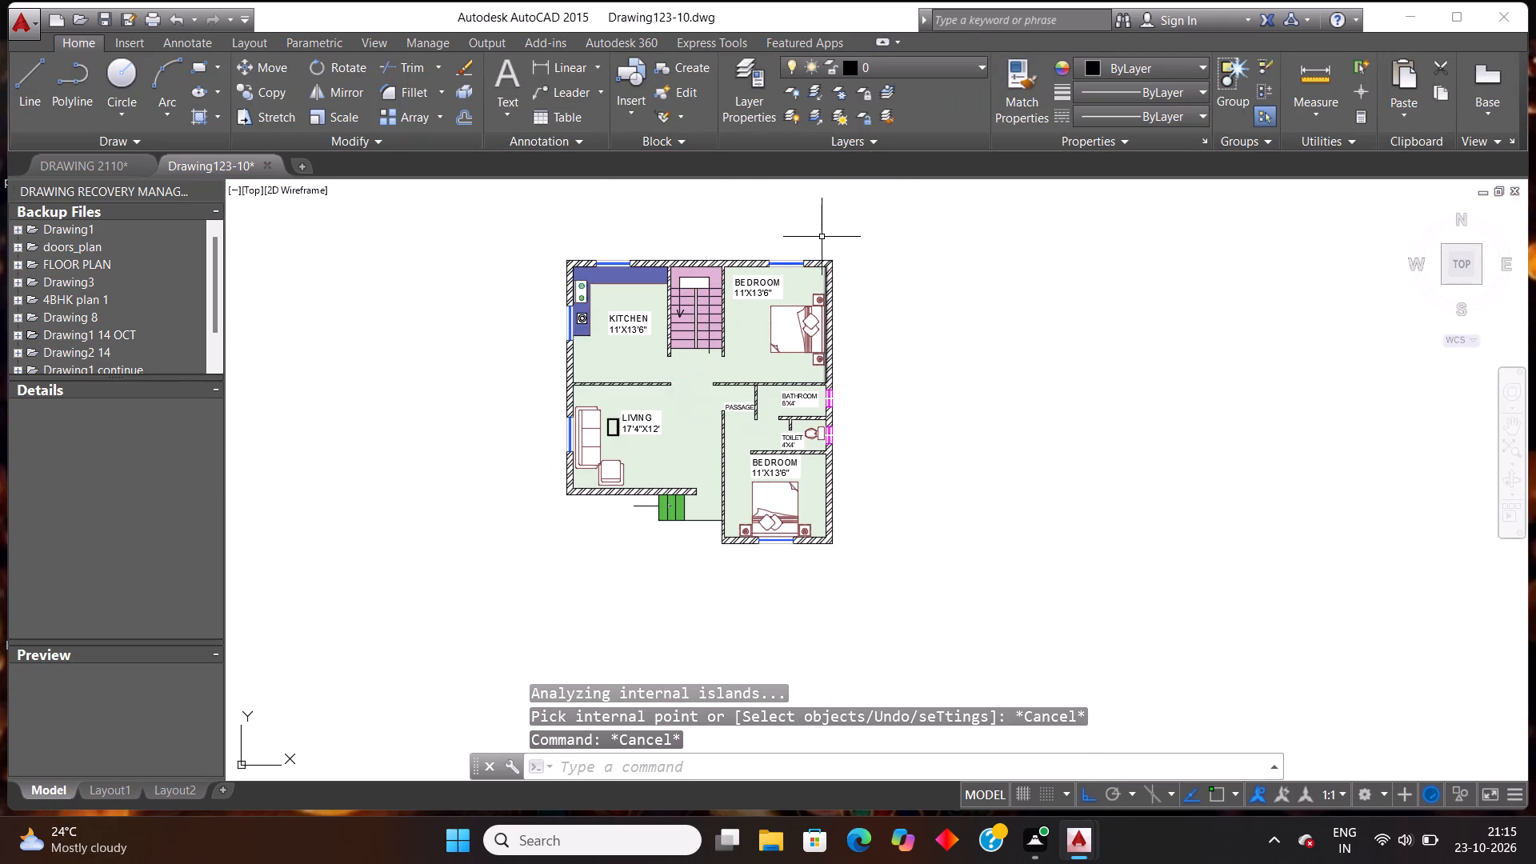
scroll(682, 310, up, 2)
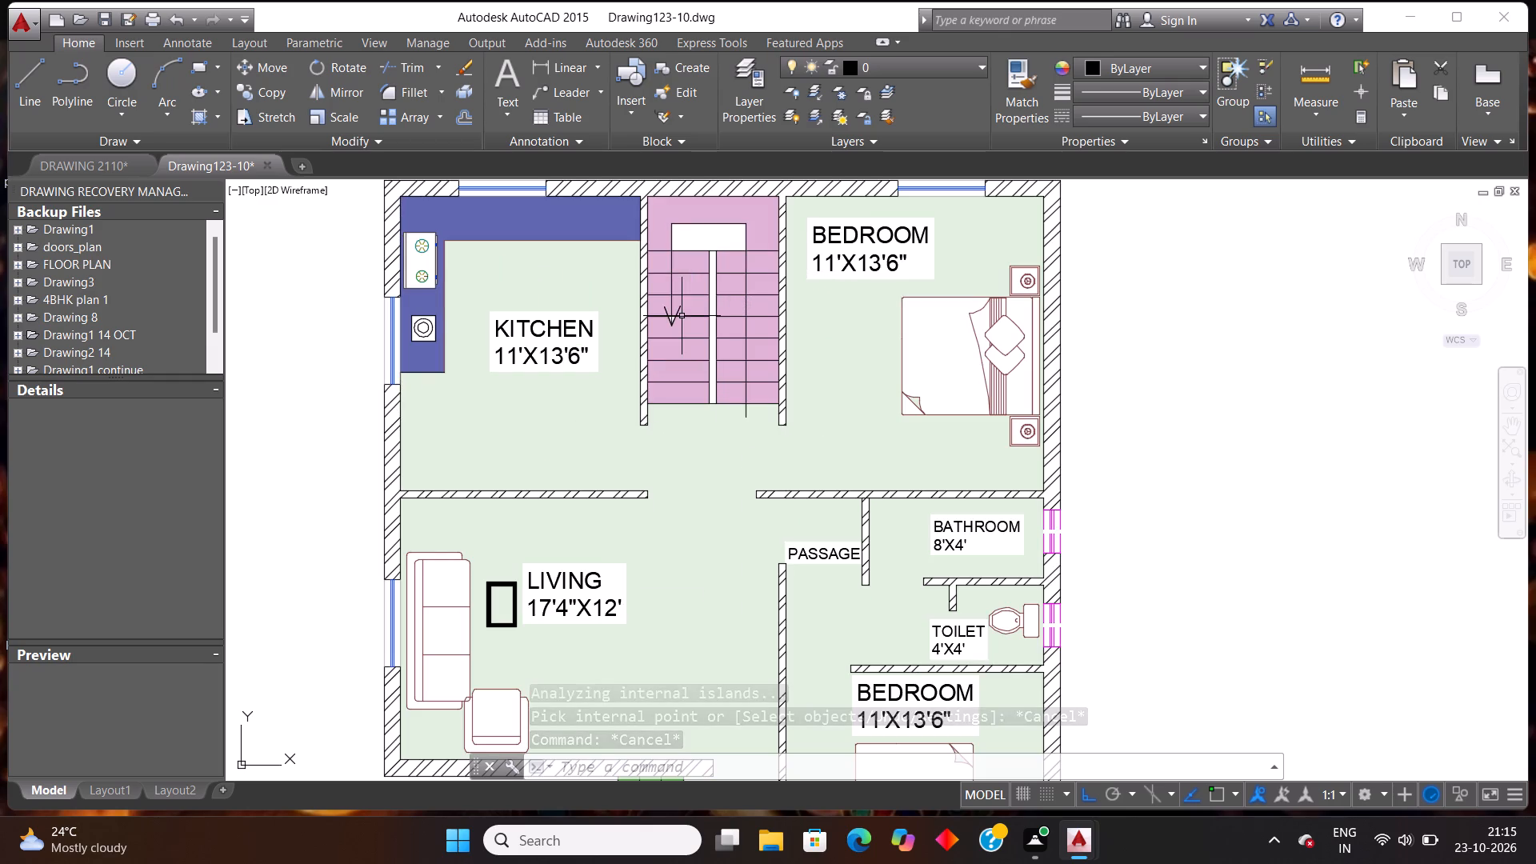
key(h)
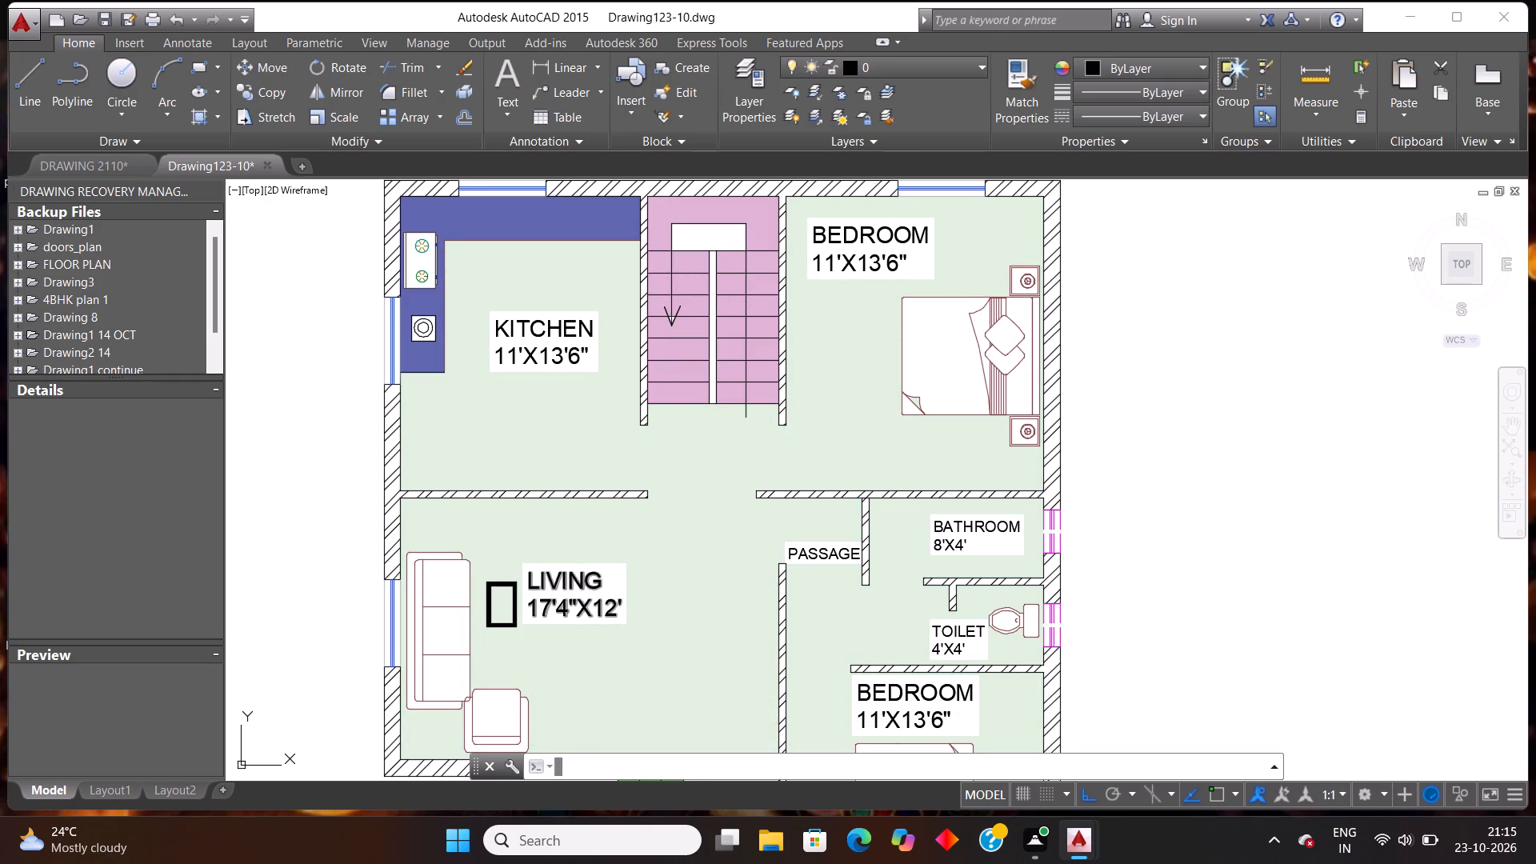
key(Return)
scroll(504, 595, up, 2)
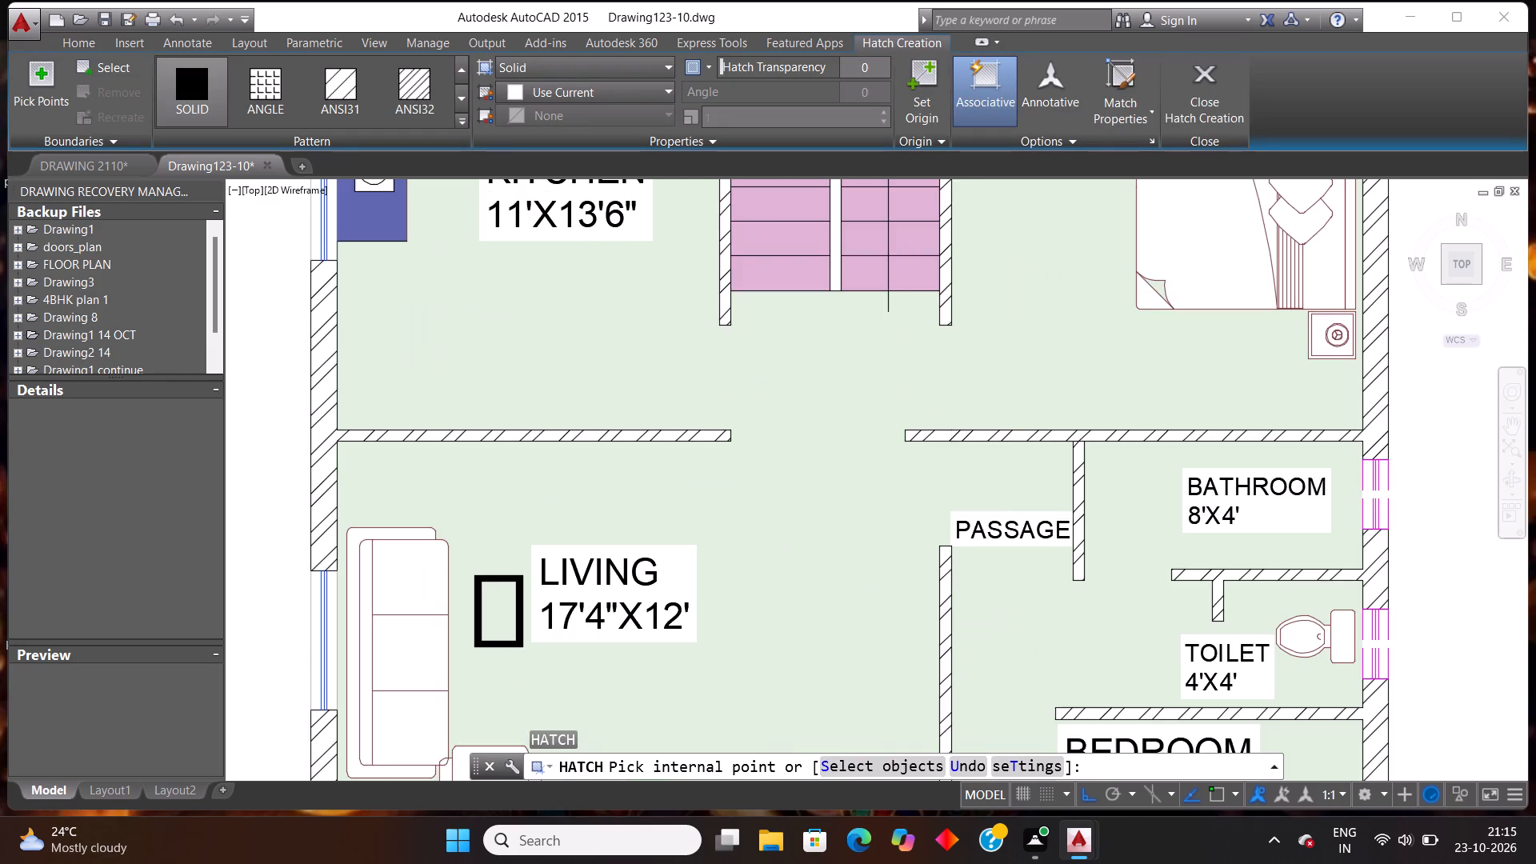
scroll(502, 594, up, 2)
click(502, 594)
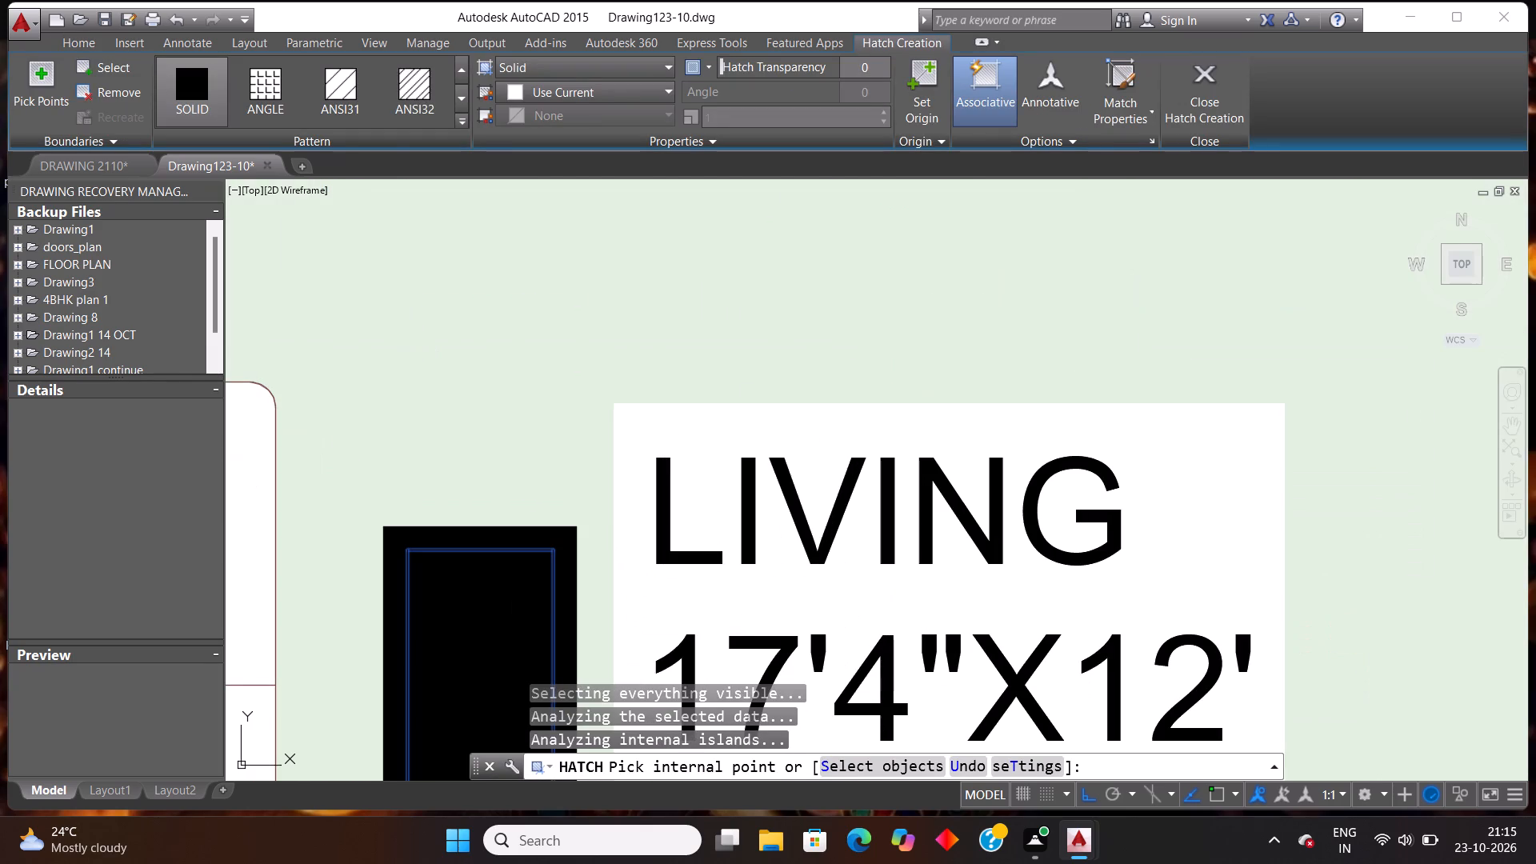
key(Escape)
Recolour the solid hatch inside the coffee table's inner rectangle to grey 147,149,152 and clear the selection.
scroll(524, 528, down, 2)
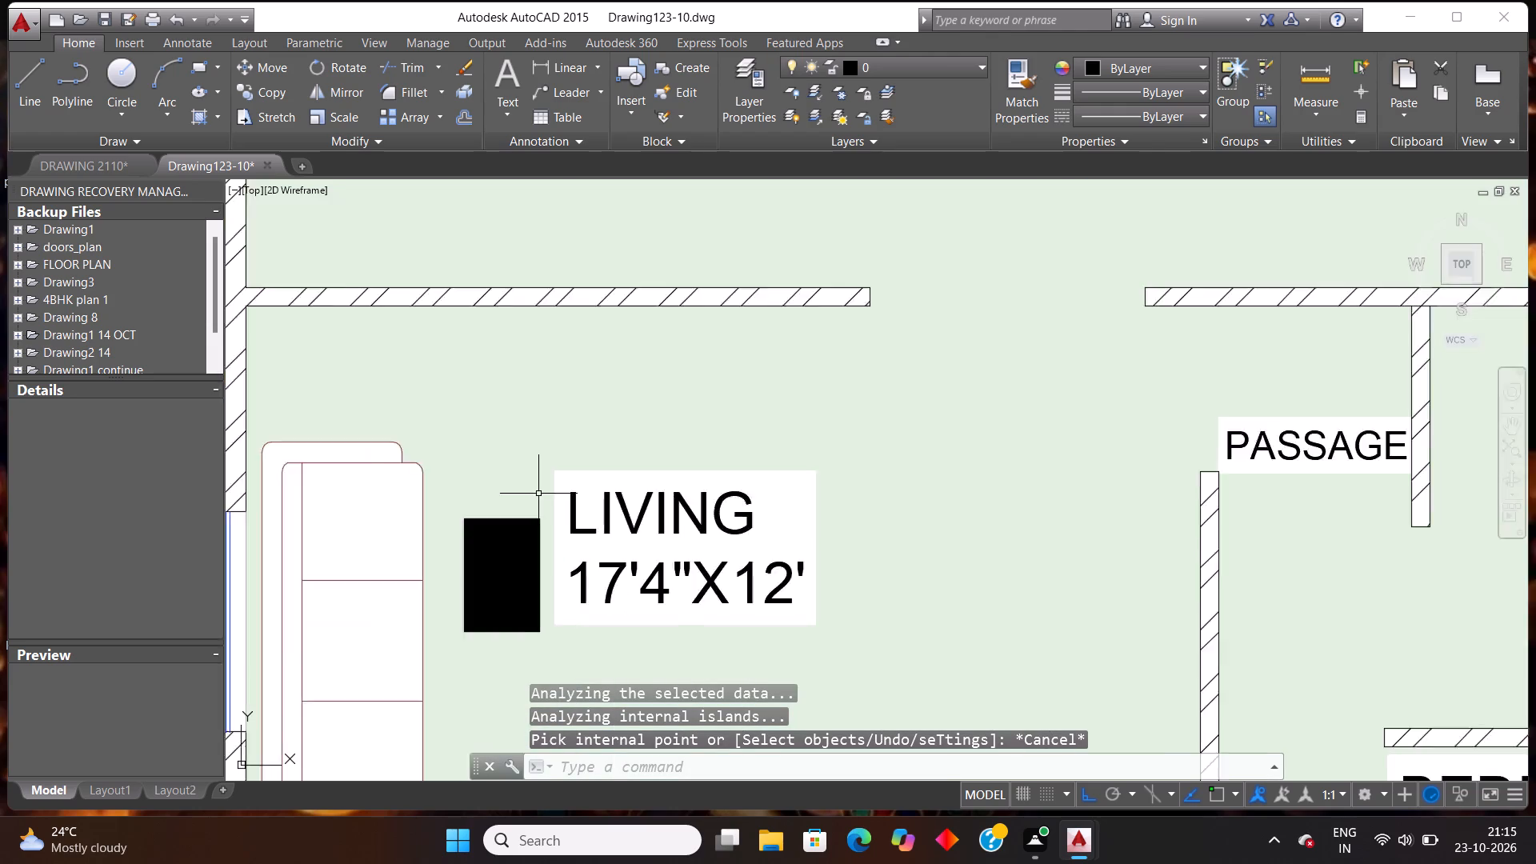
scroll(539, 494, down, 1)
click(528, 546)
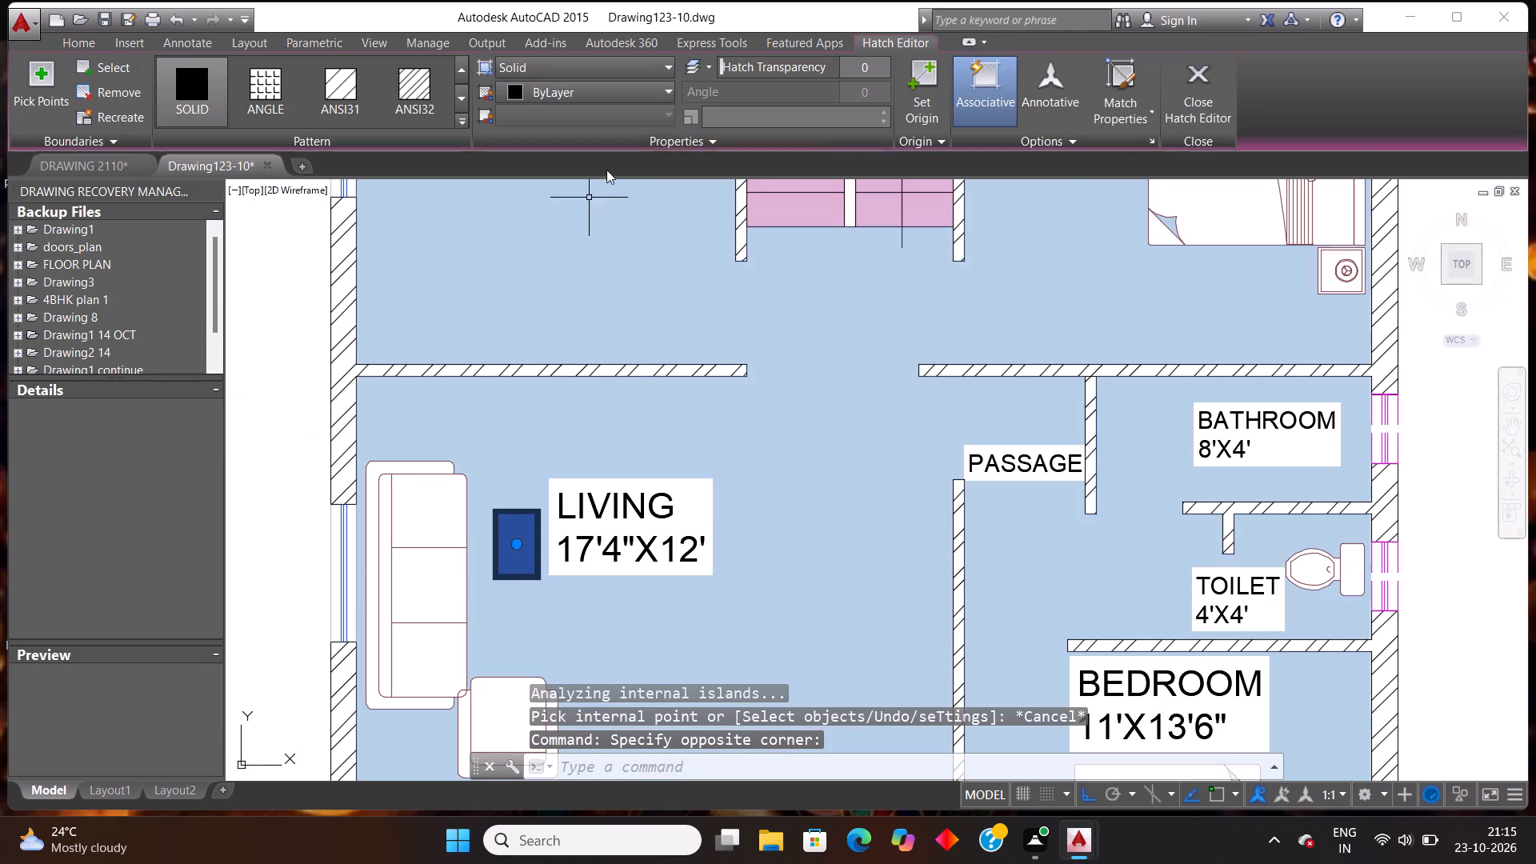
click(533, 92)
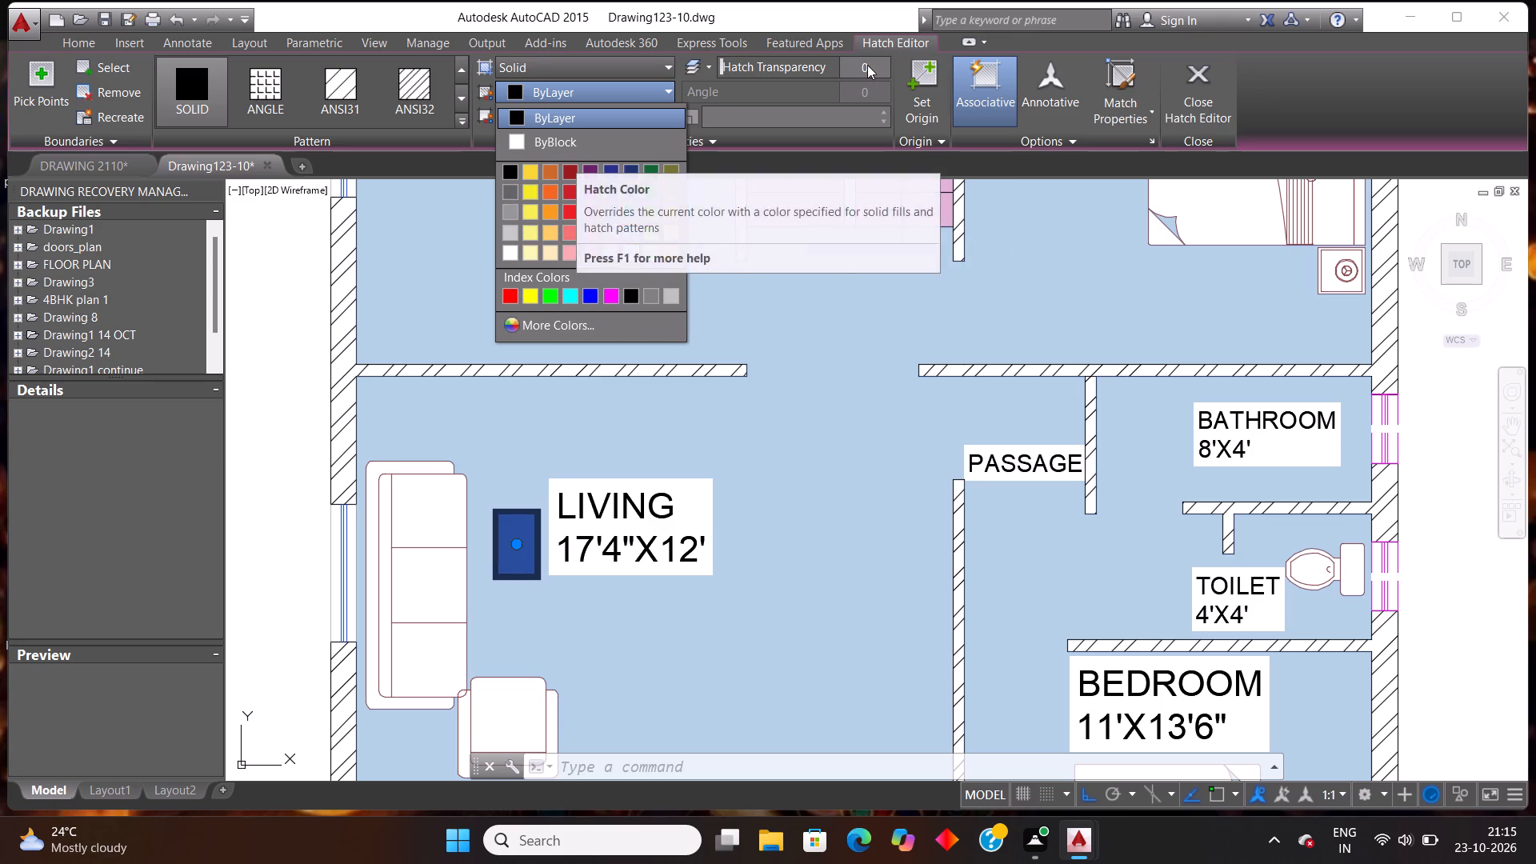
click(508, 214)
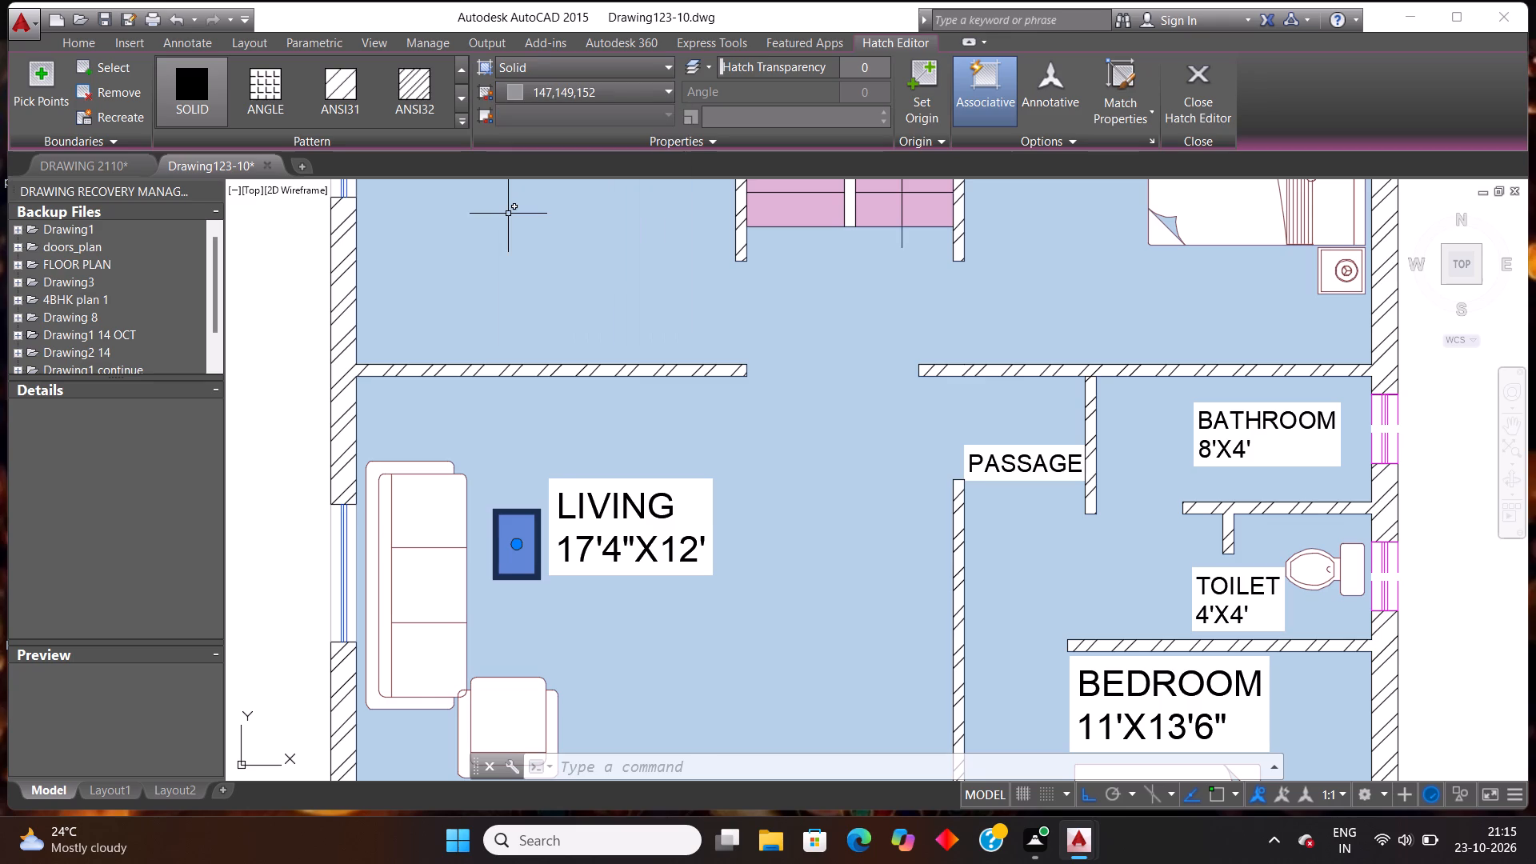
key(Escape)
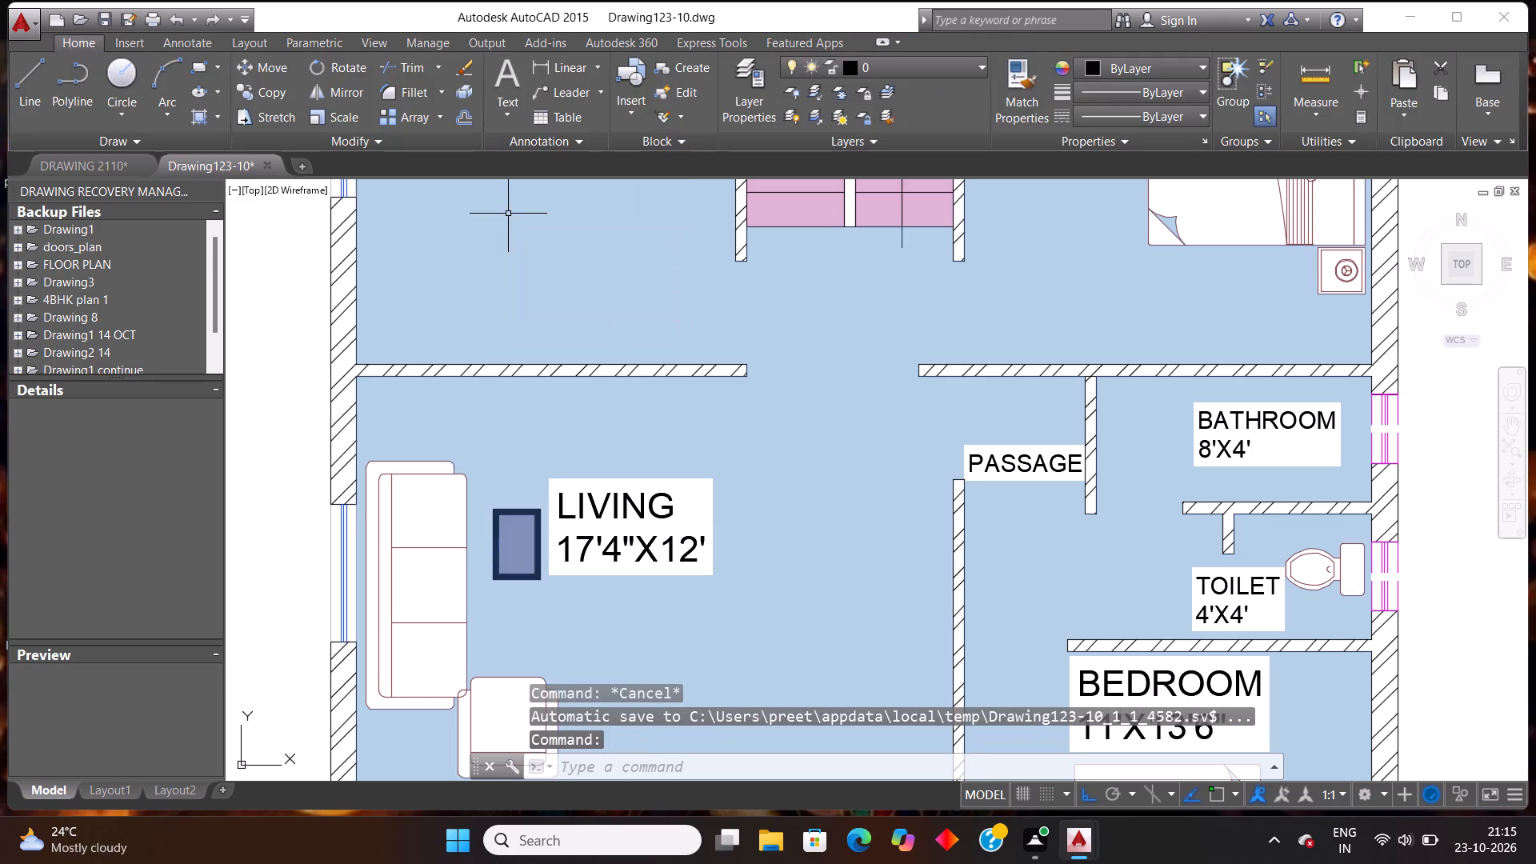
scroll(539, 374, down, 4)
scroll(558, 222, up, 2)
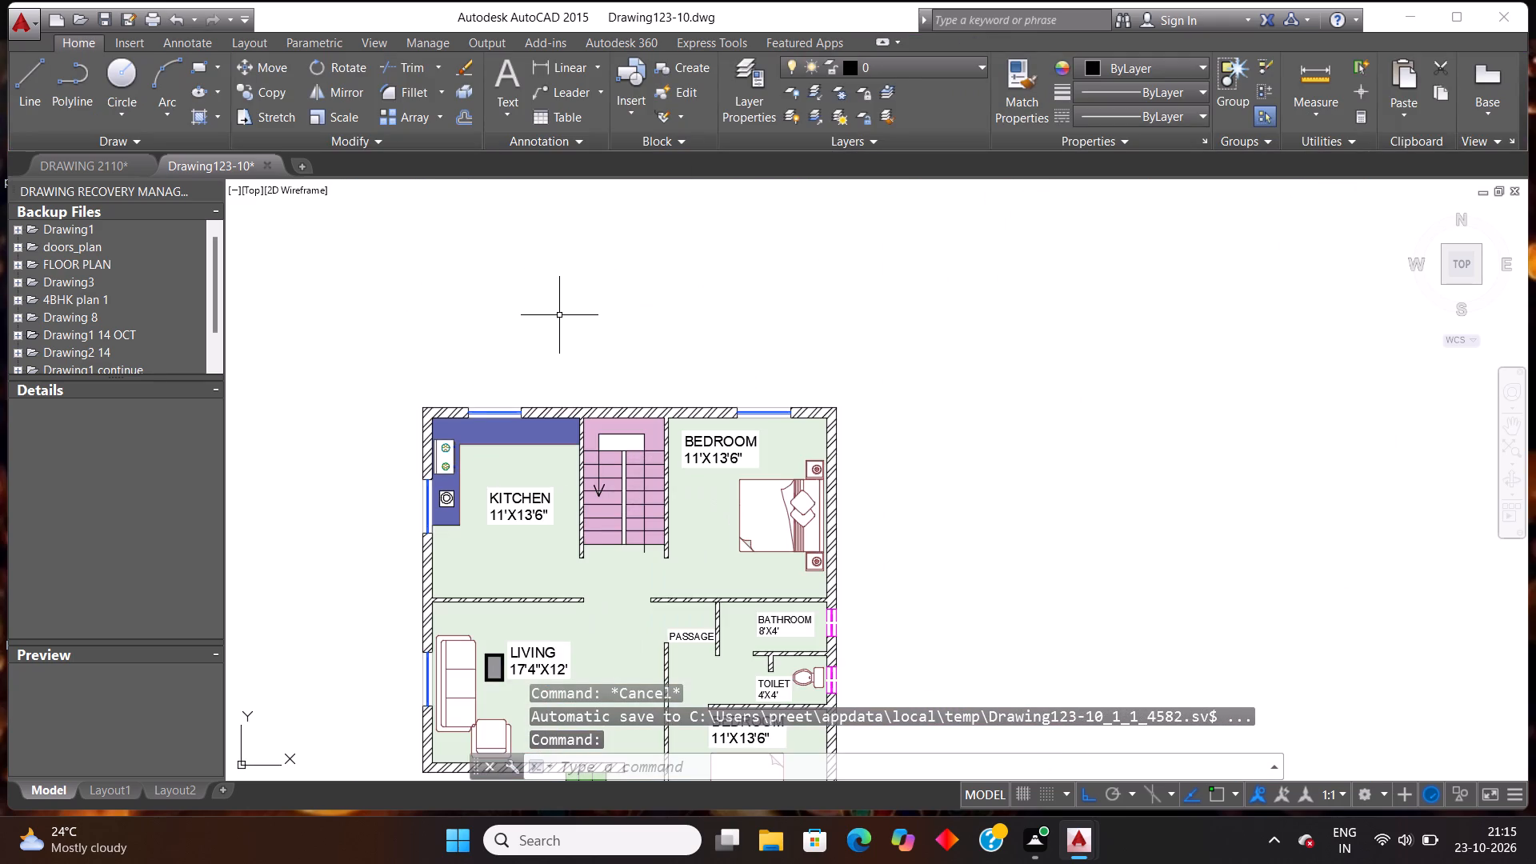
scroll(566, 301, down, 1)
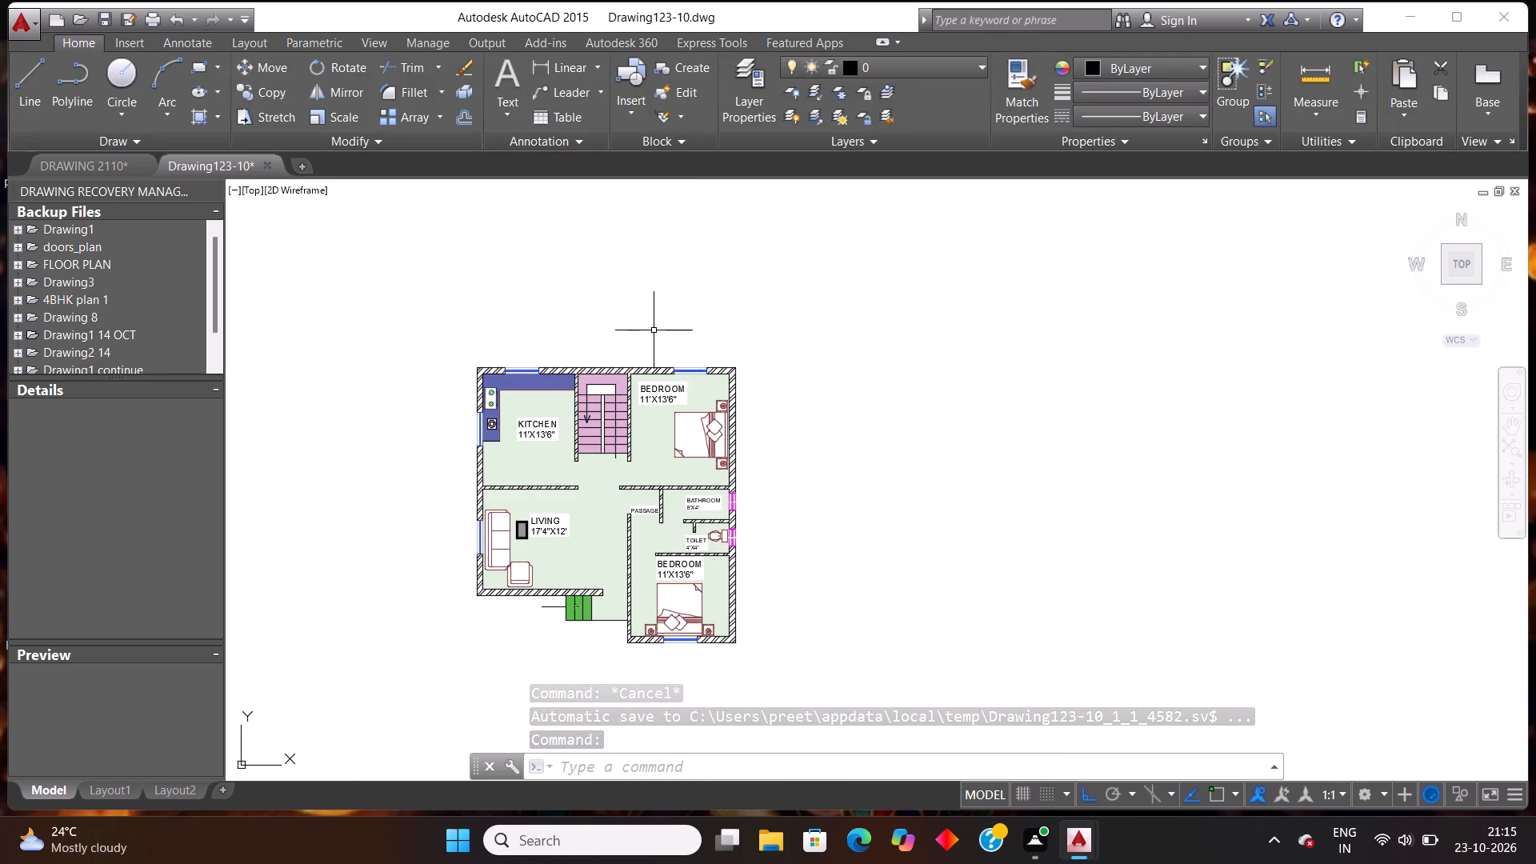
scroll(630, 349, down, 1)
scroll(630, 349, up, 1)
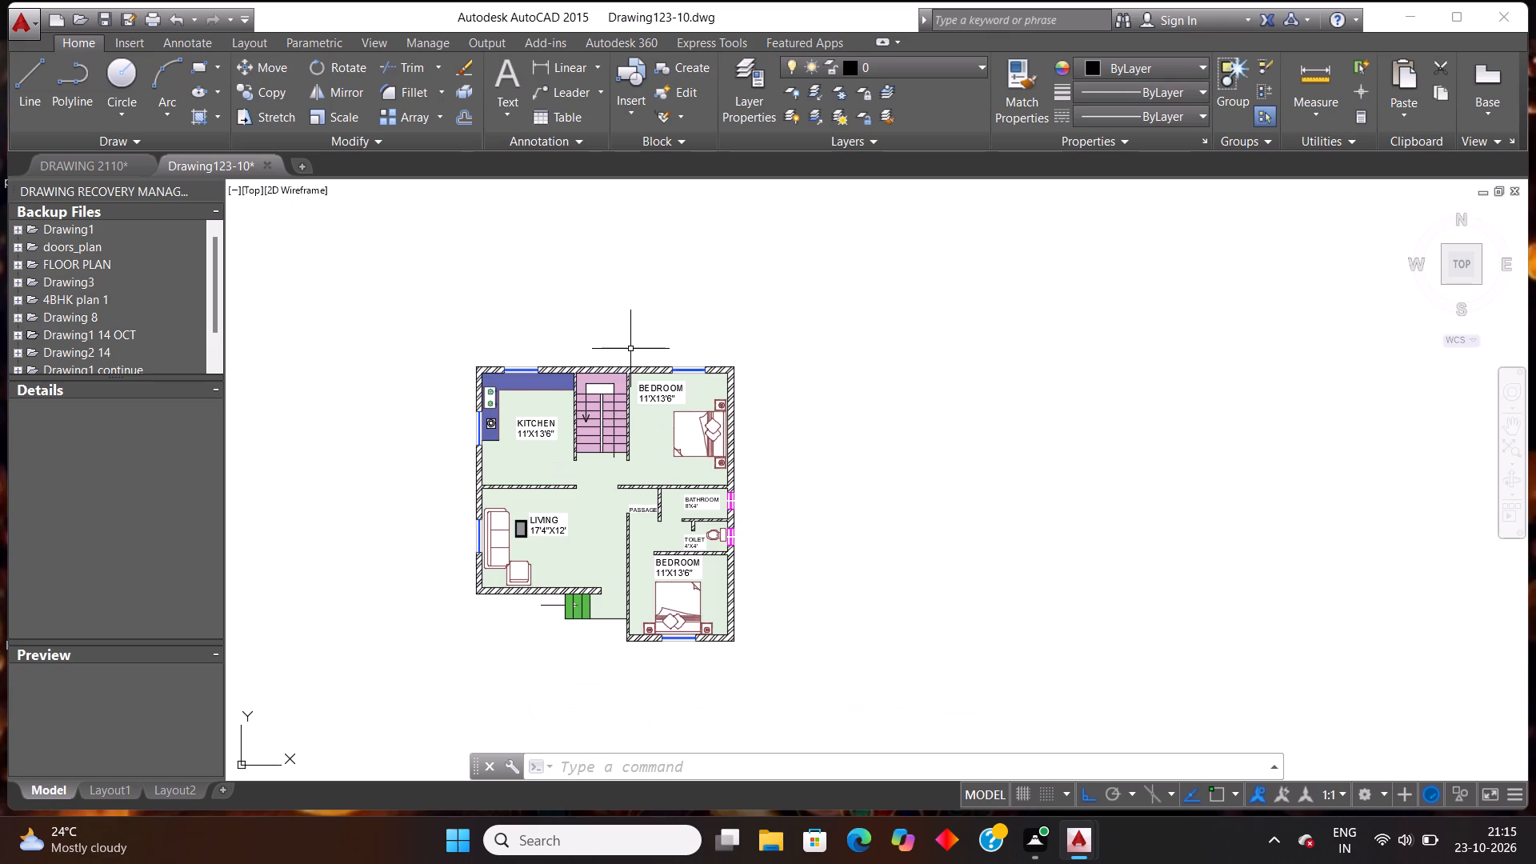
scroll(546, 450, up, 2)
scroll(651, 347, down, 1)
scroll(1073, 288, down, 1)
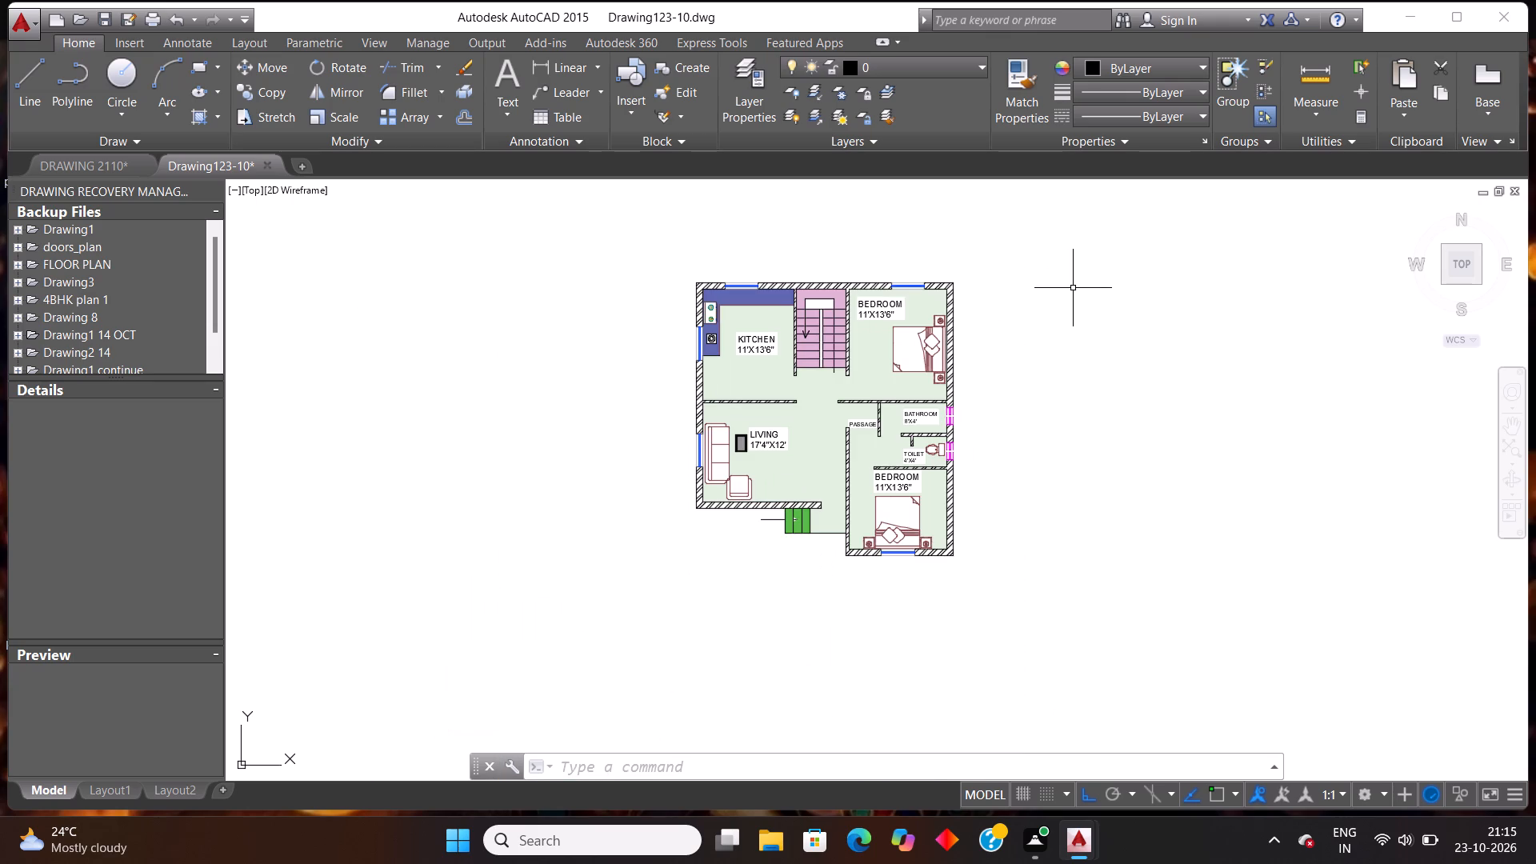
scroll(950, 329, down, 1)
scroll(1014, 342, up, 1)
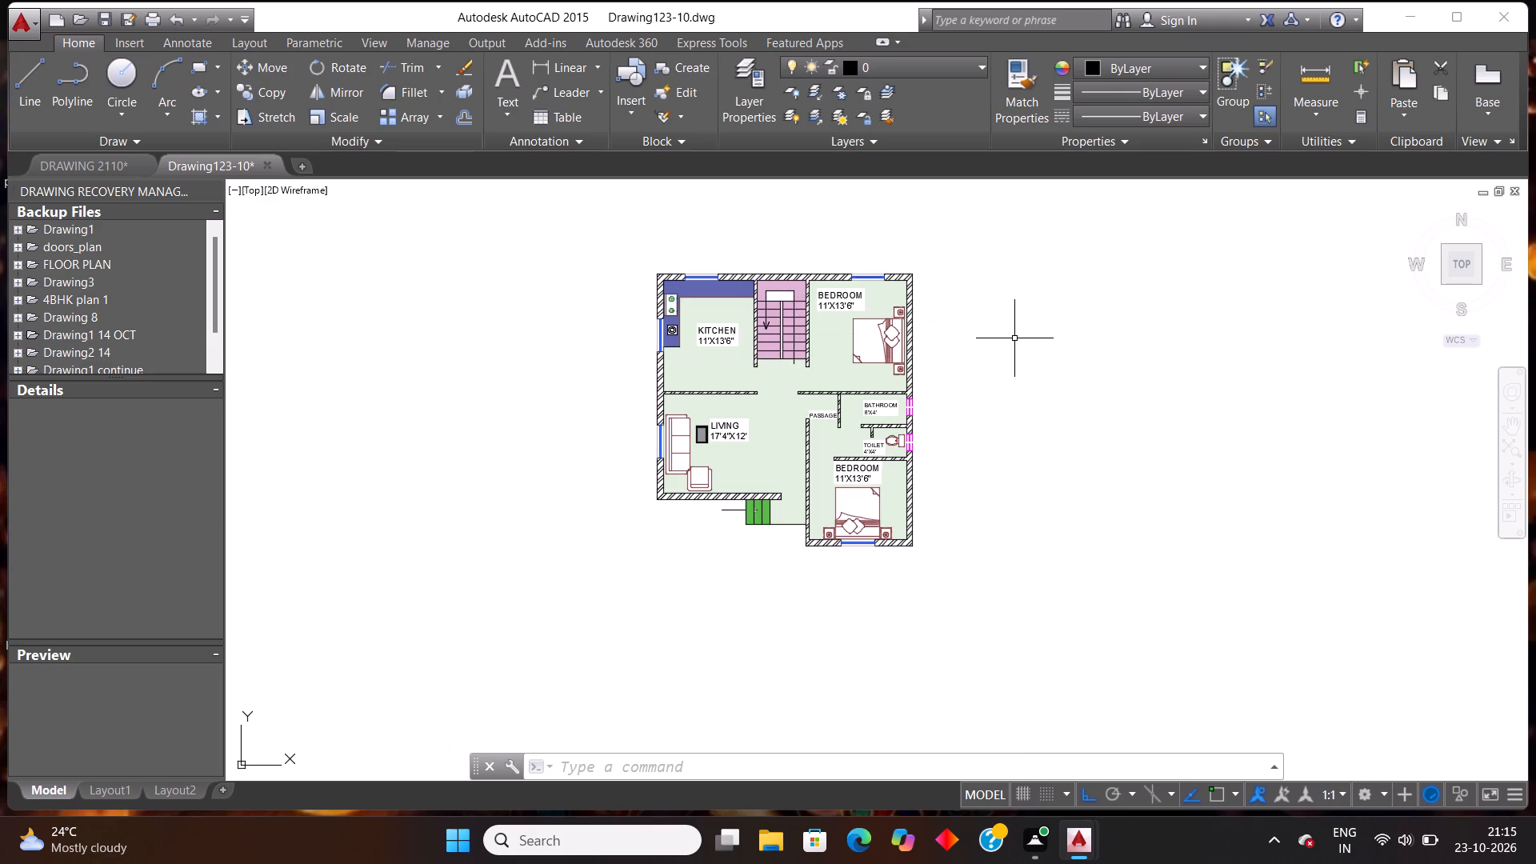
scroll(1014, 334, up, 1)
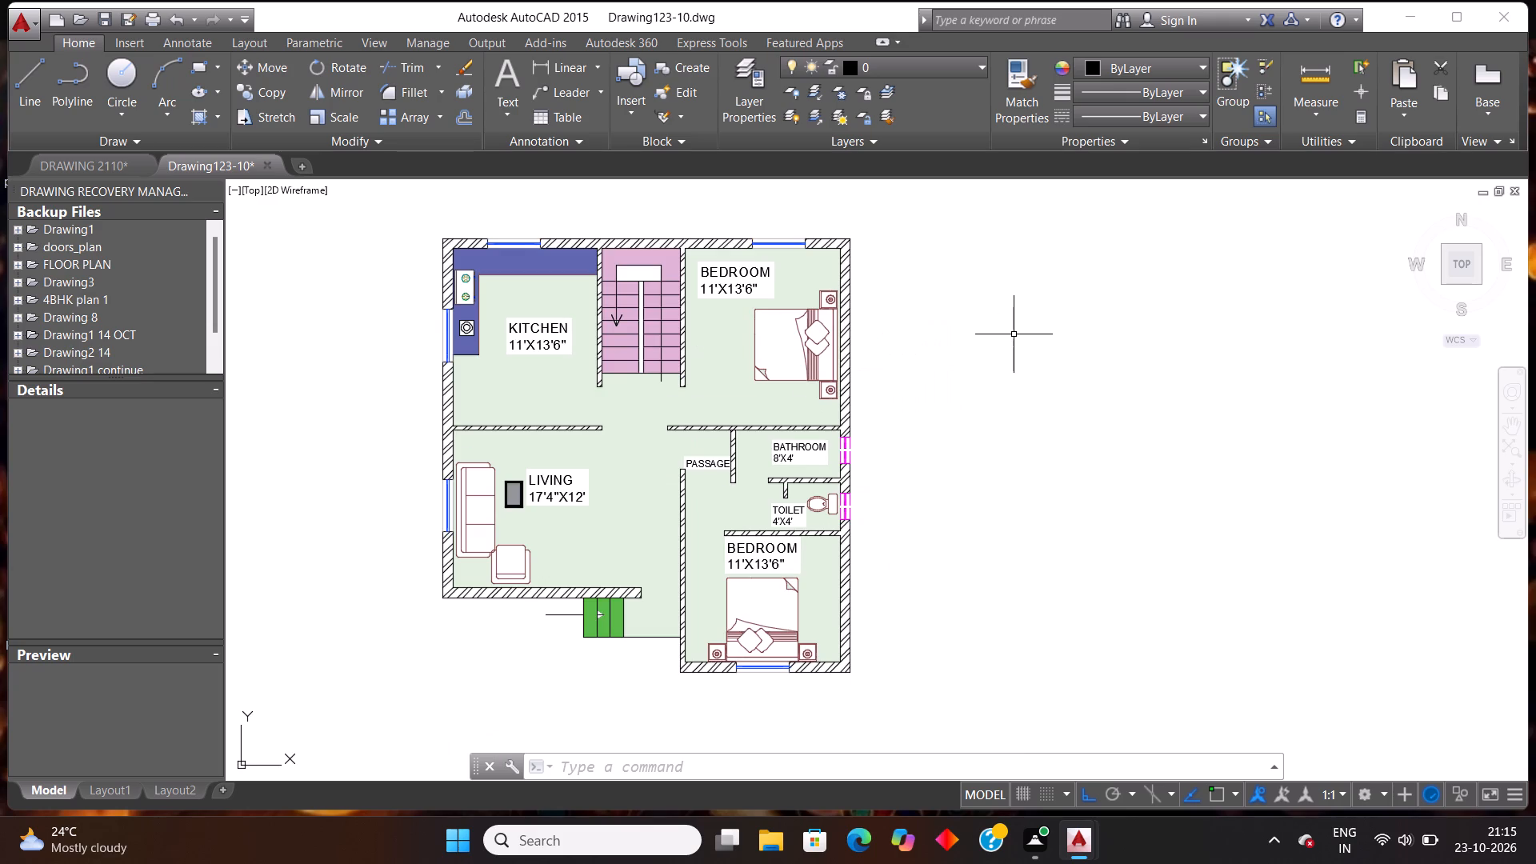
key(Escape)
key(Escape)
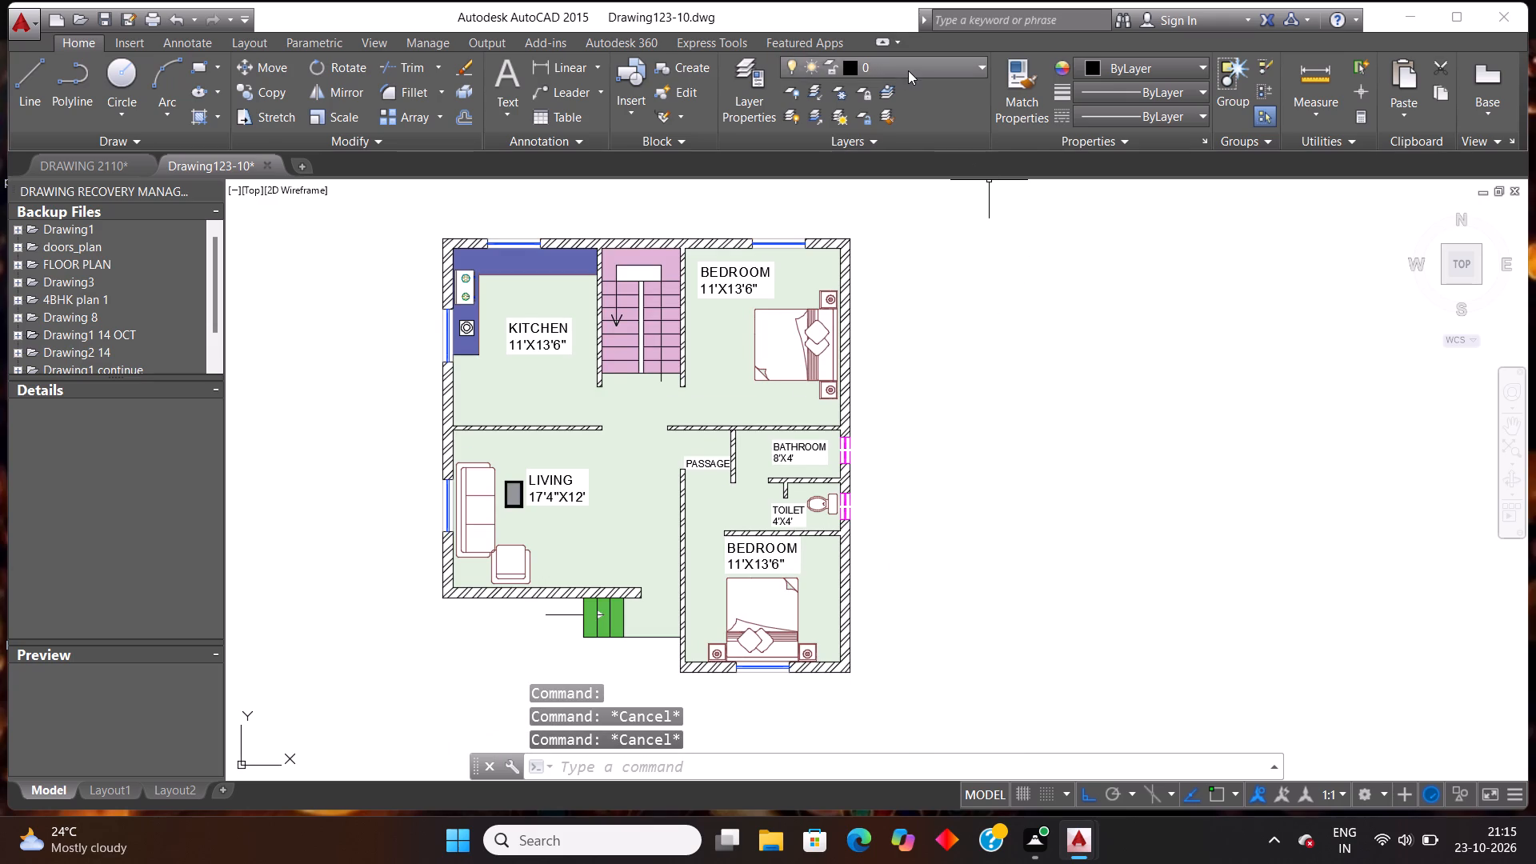
Make Defpoints the current layer.
click(908, 70)
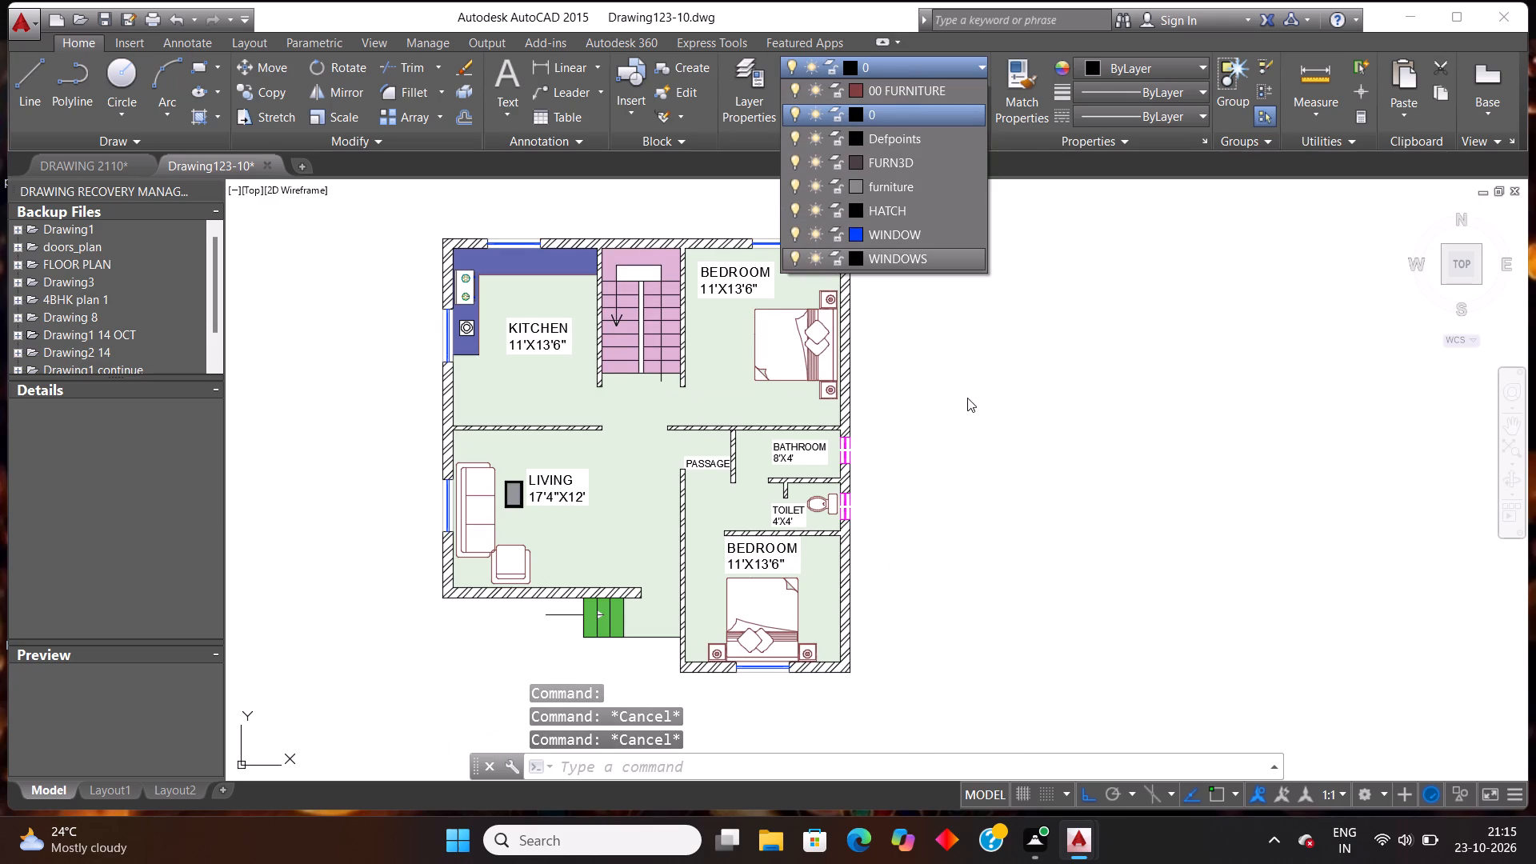
click(871, 144)
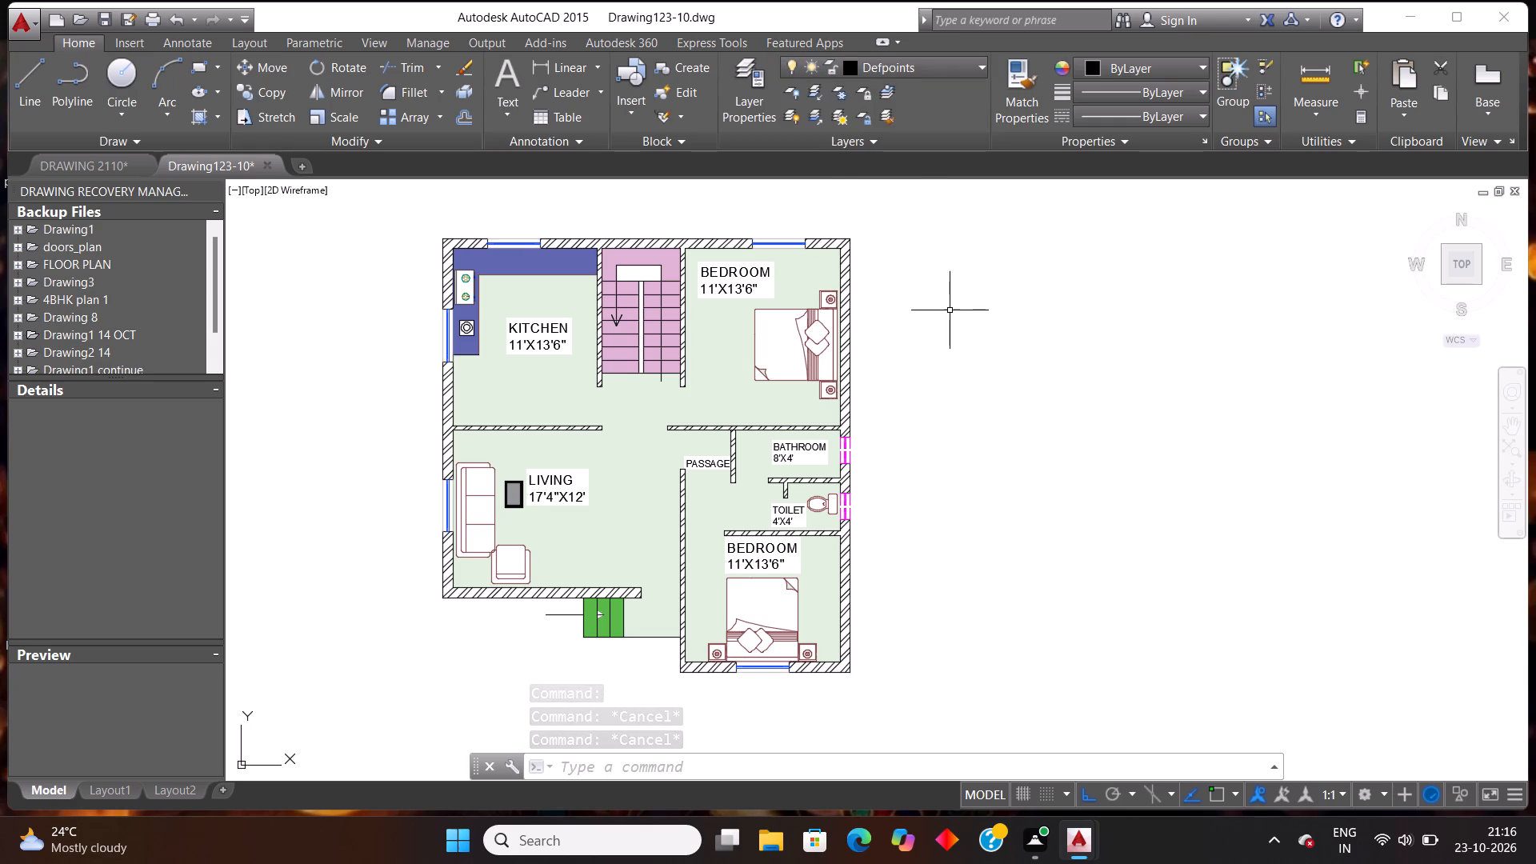
key(Escape)
Draw connected orthogonal lines from the living room's outer southwest corner: a short one west, one south, and one east past the lower bedroom's west wall.
key(l)
key(Return)
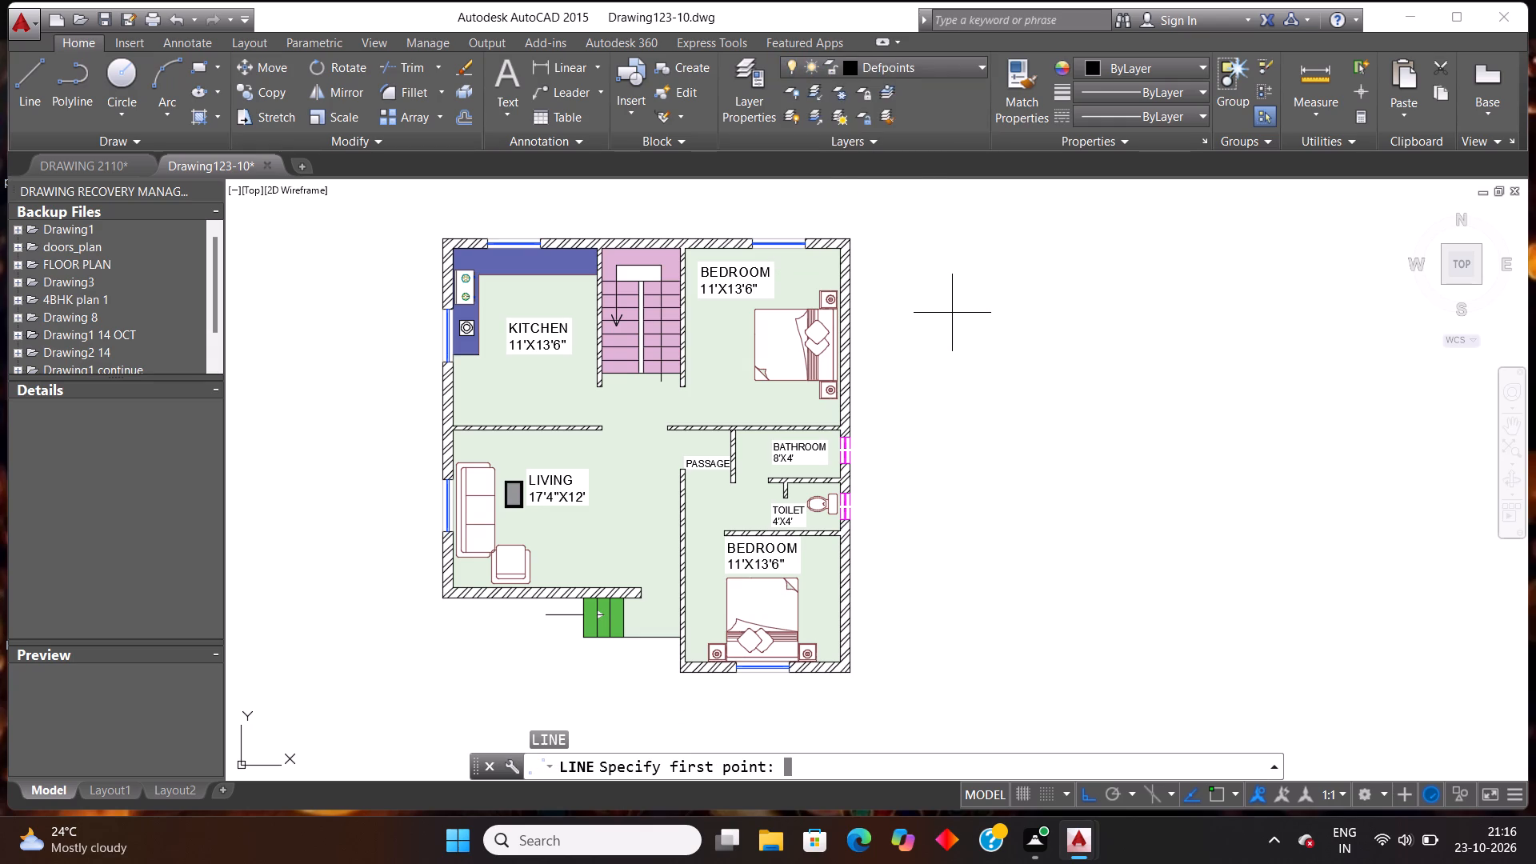
scroll(425, 655, up, 2)
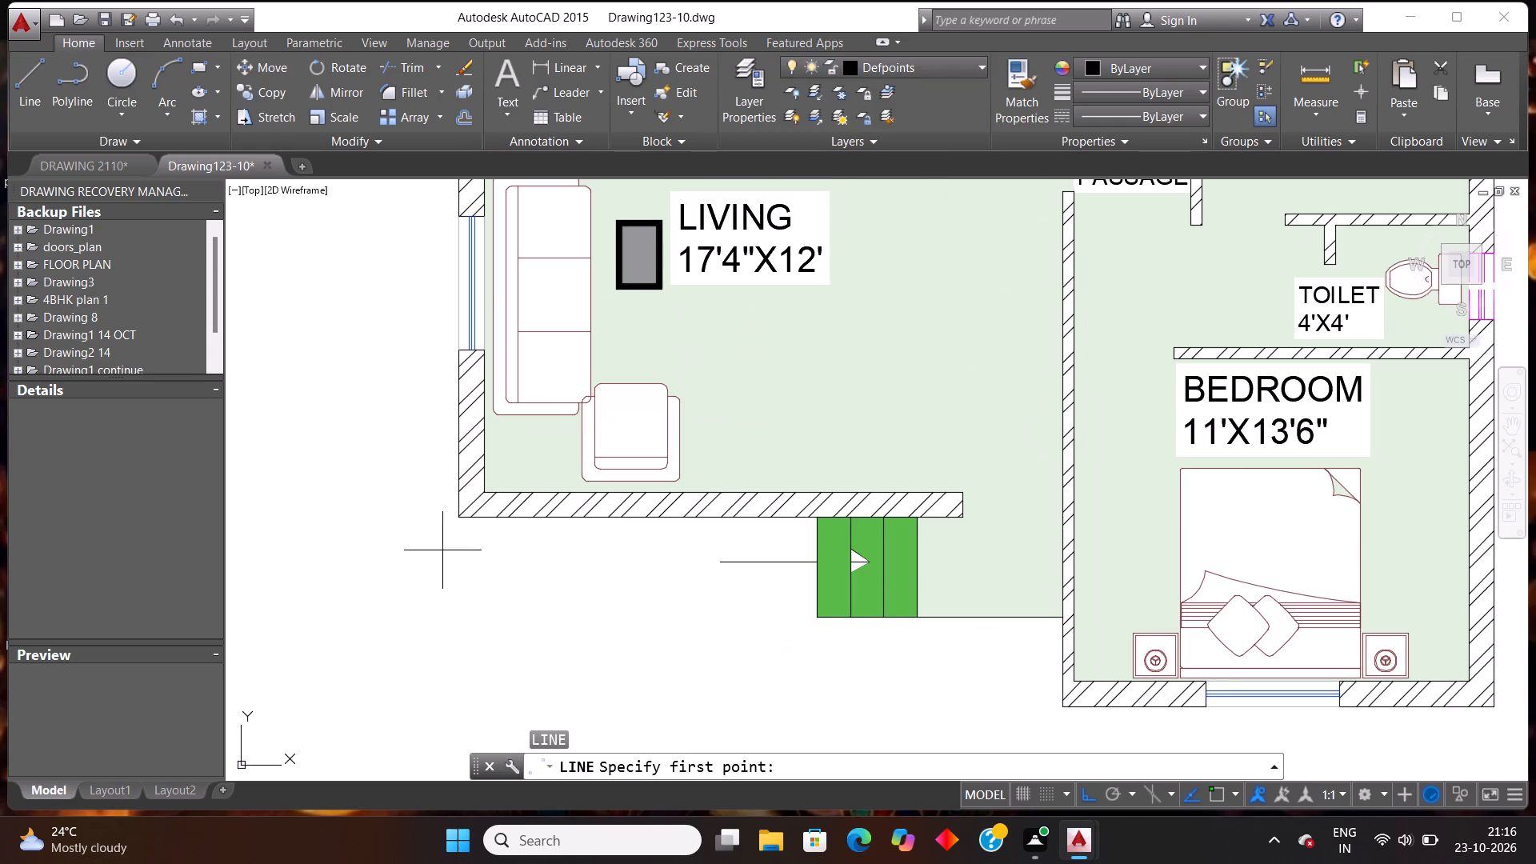
key(F8)
key(F8)
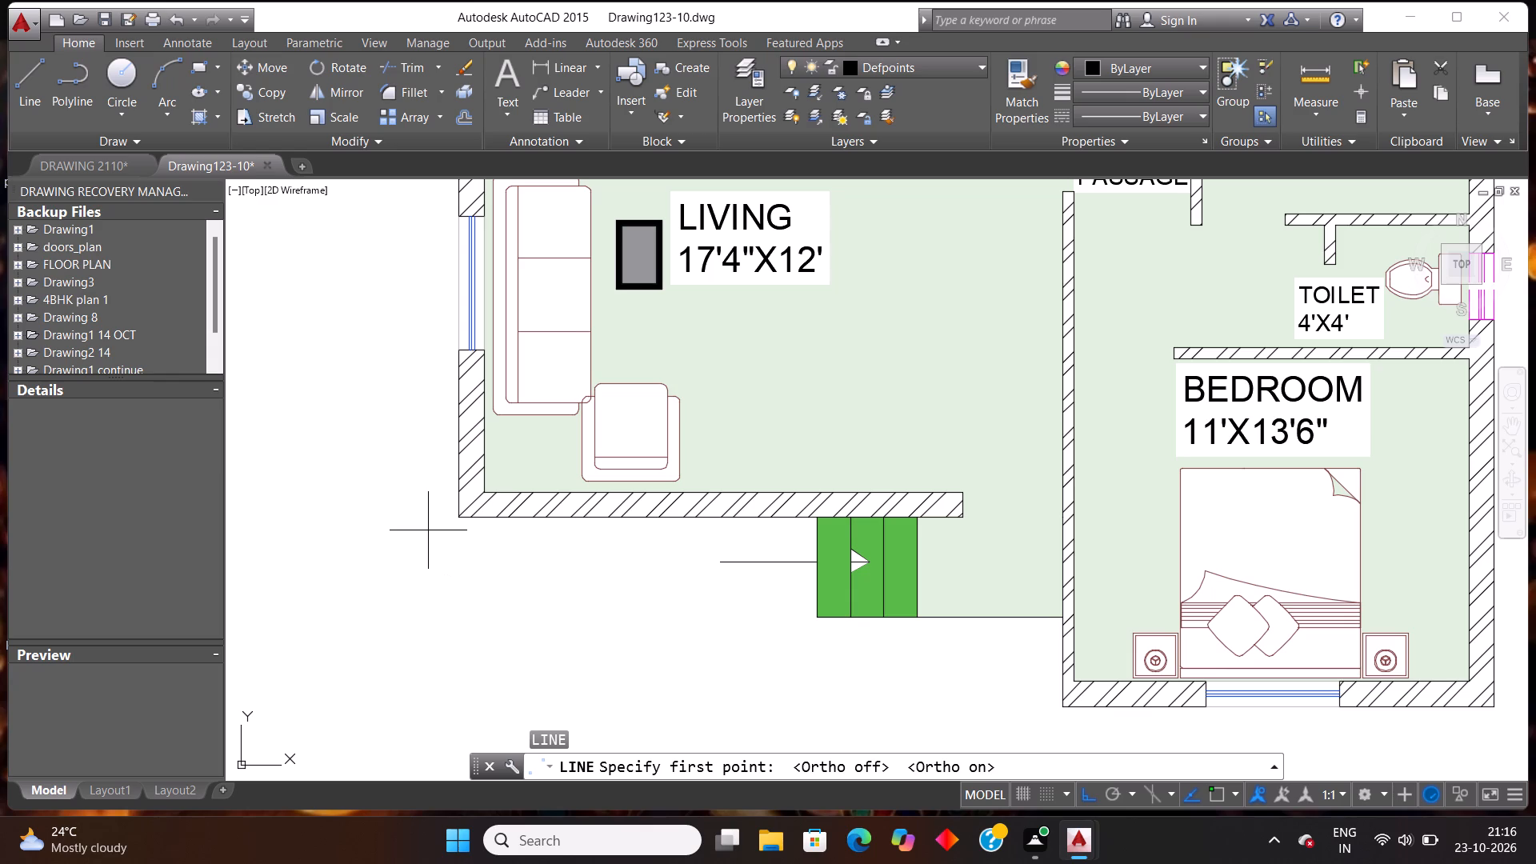
scroll(482, 484, down, 2)
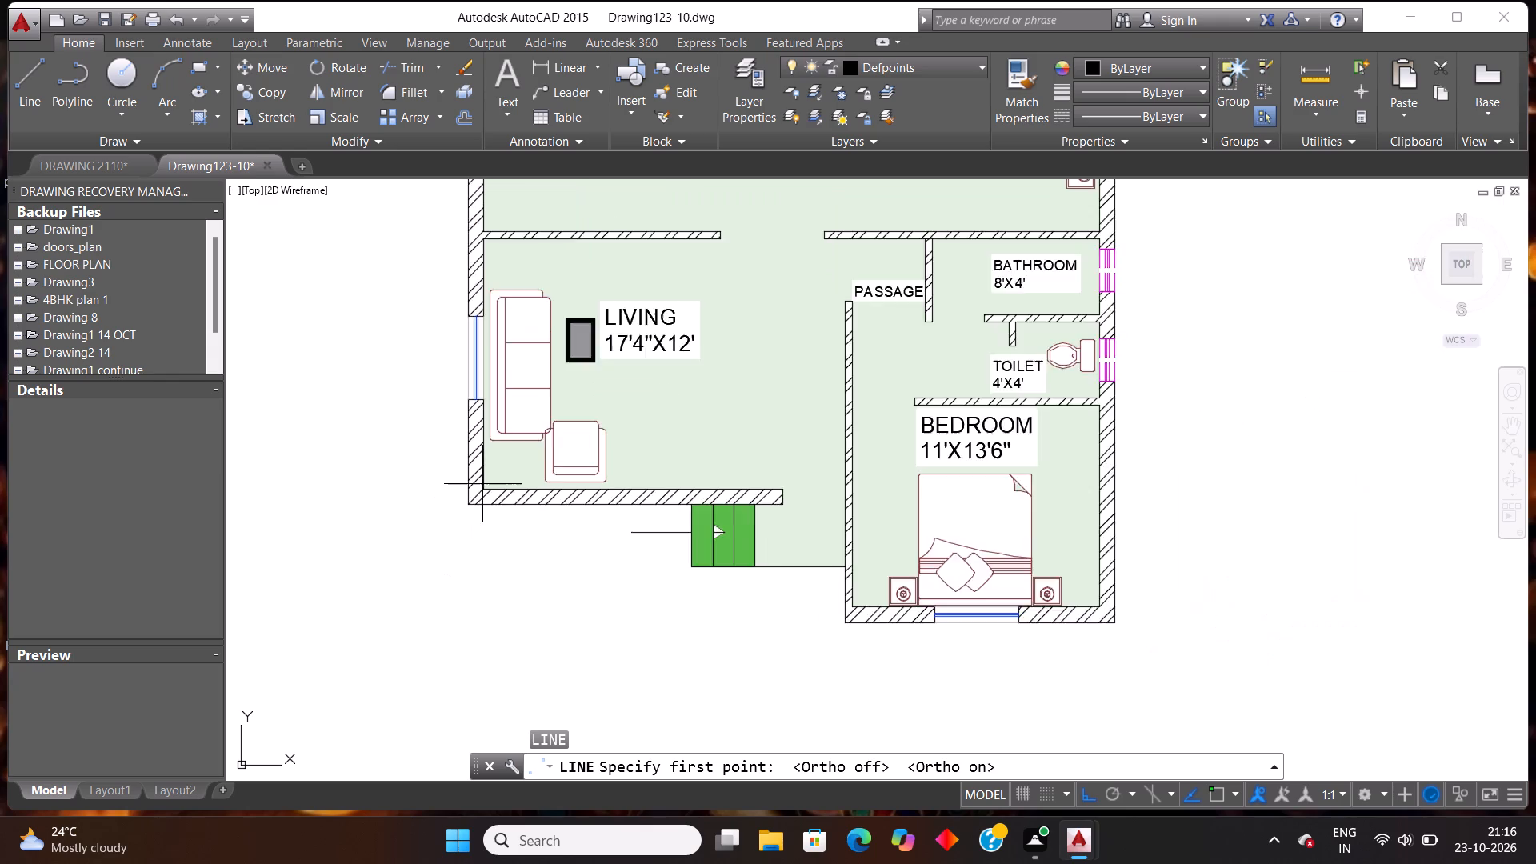
scroll(466, 510, up, 1)
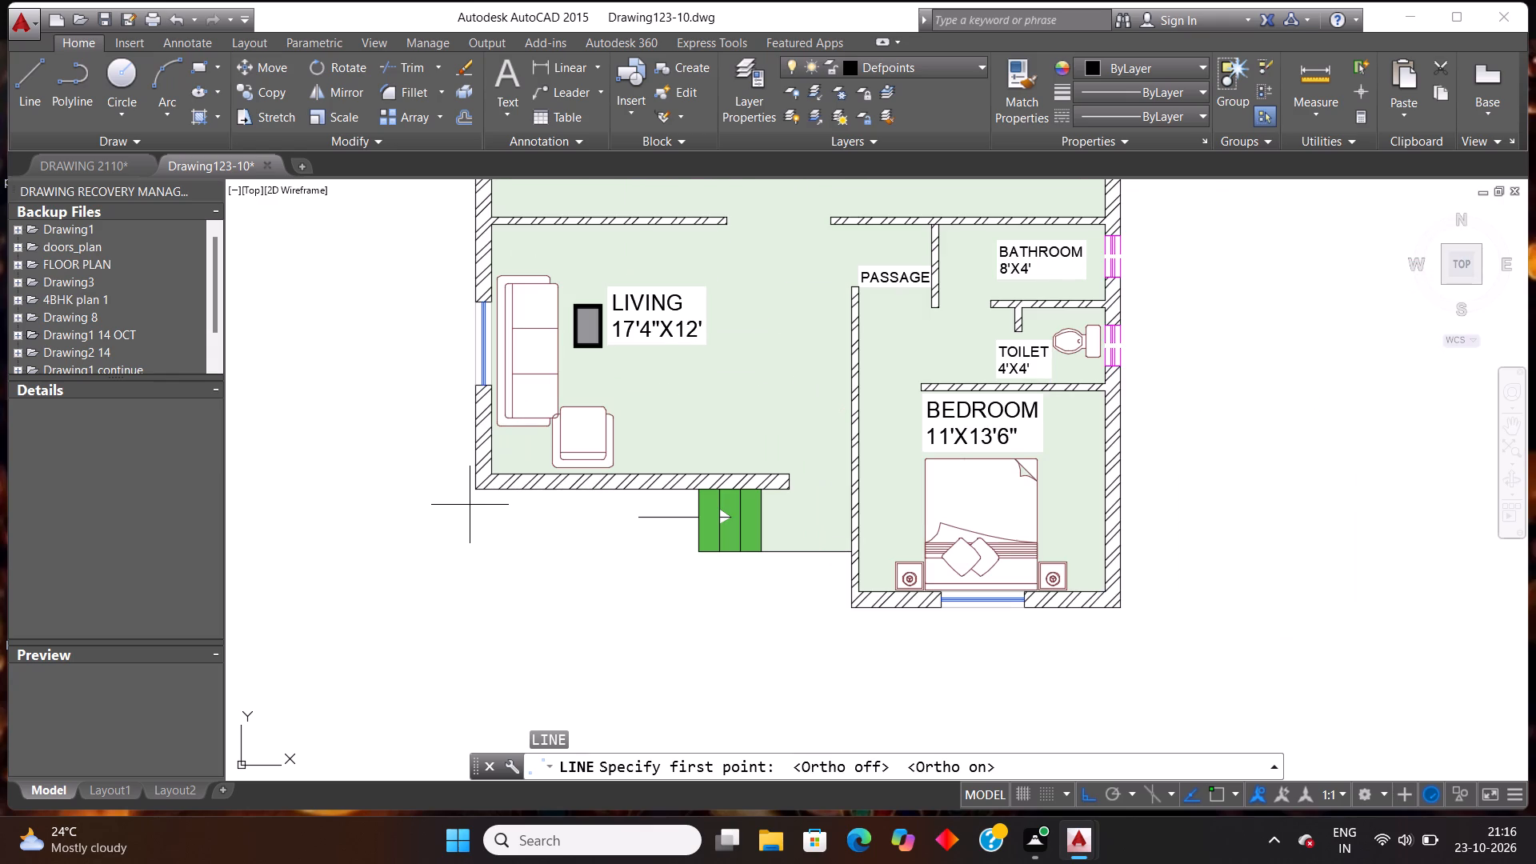
scroll(470, 505, up, 3)
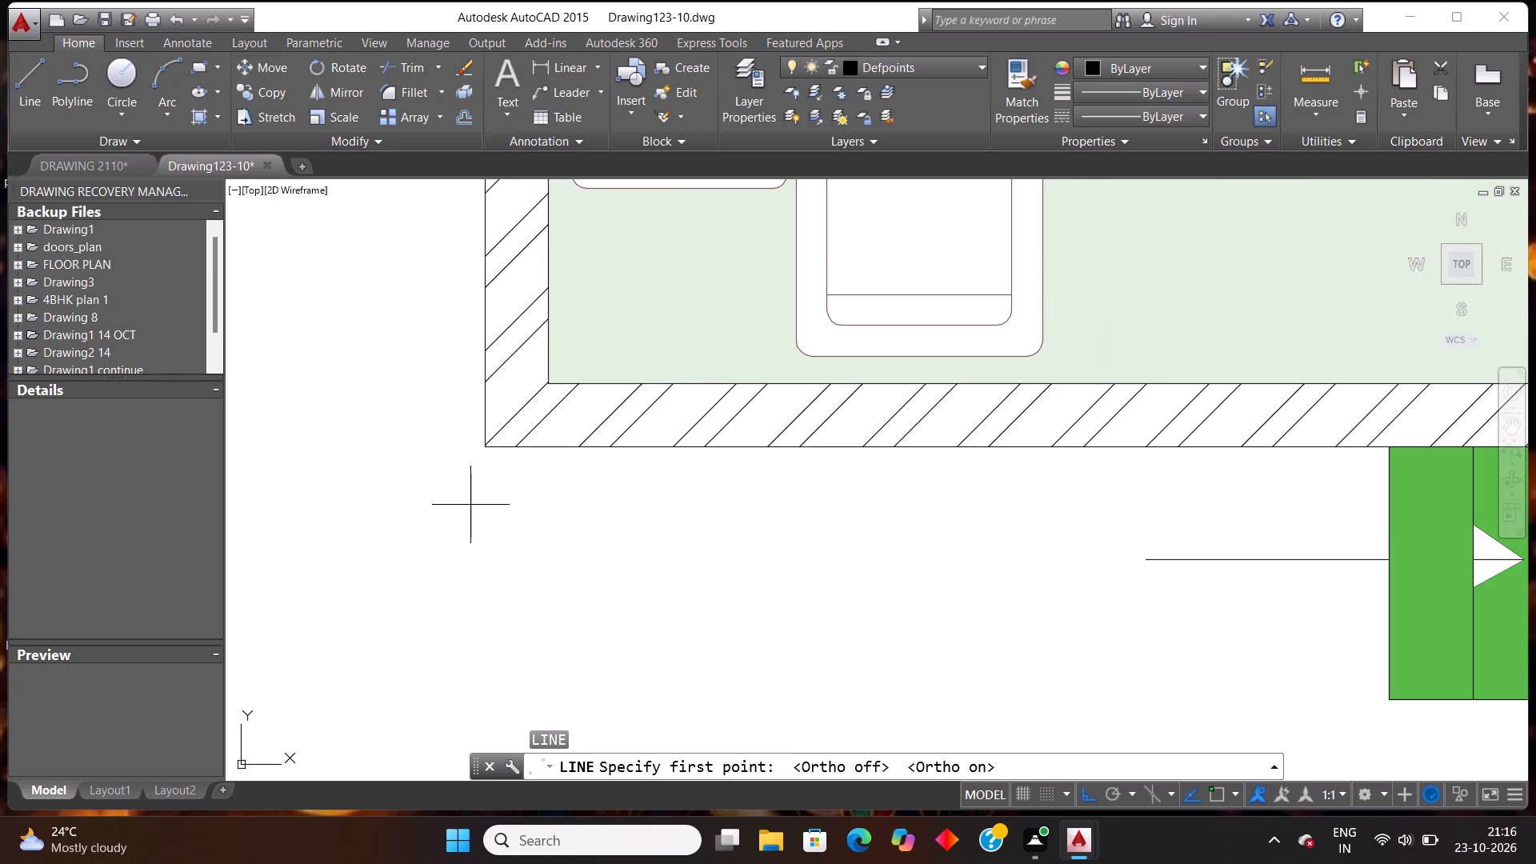
scroll(469, 493, up, 3)
scroll(508, 314, up, 5)
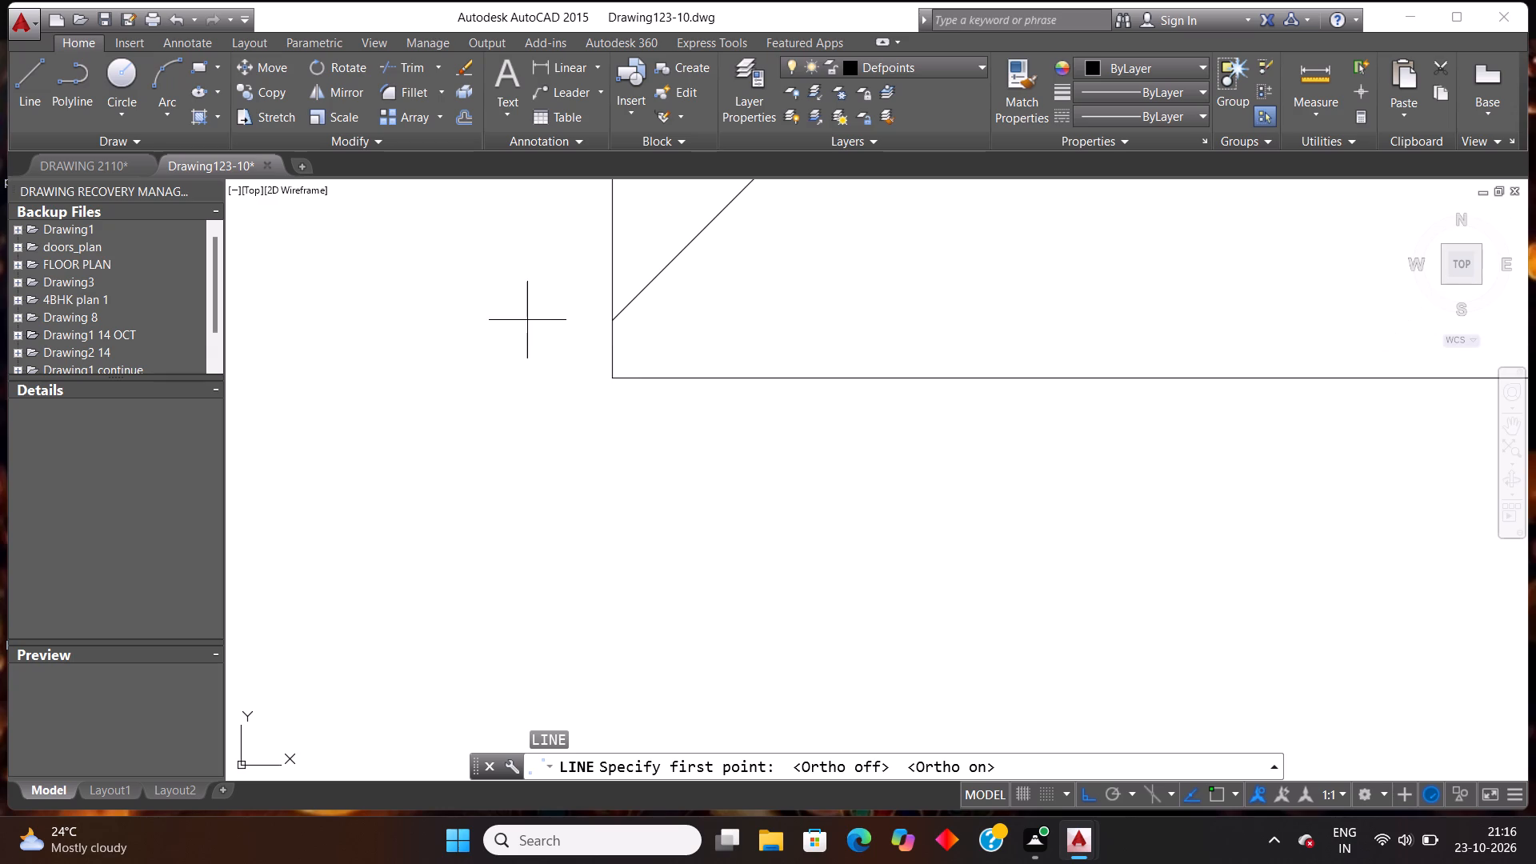
click(611, 378)
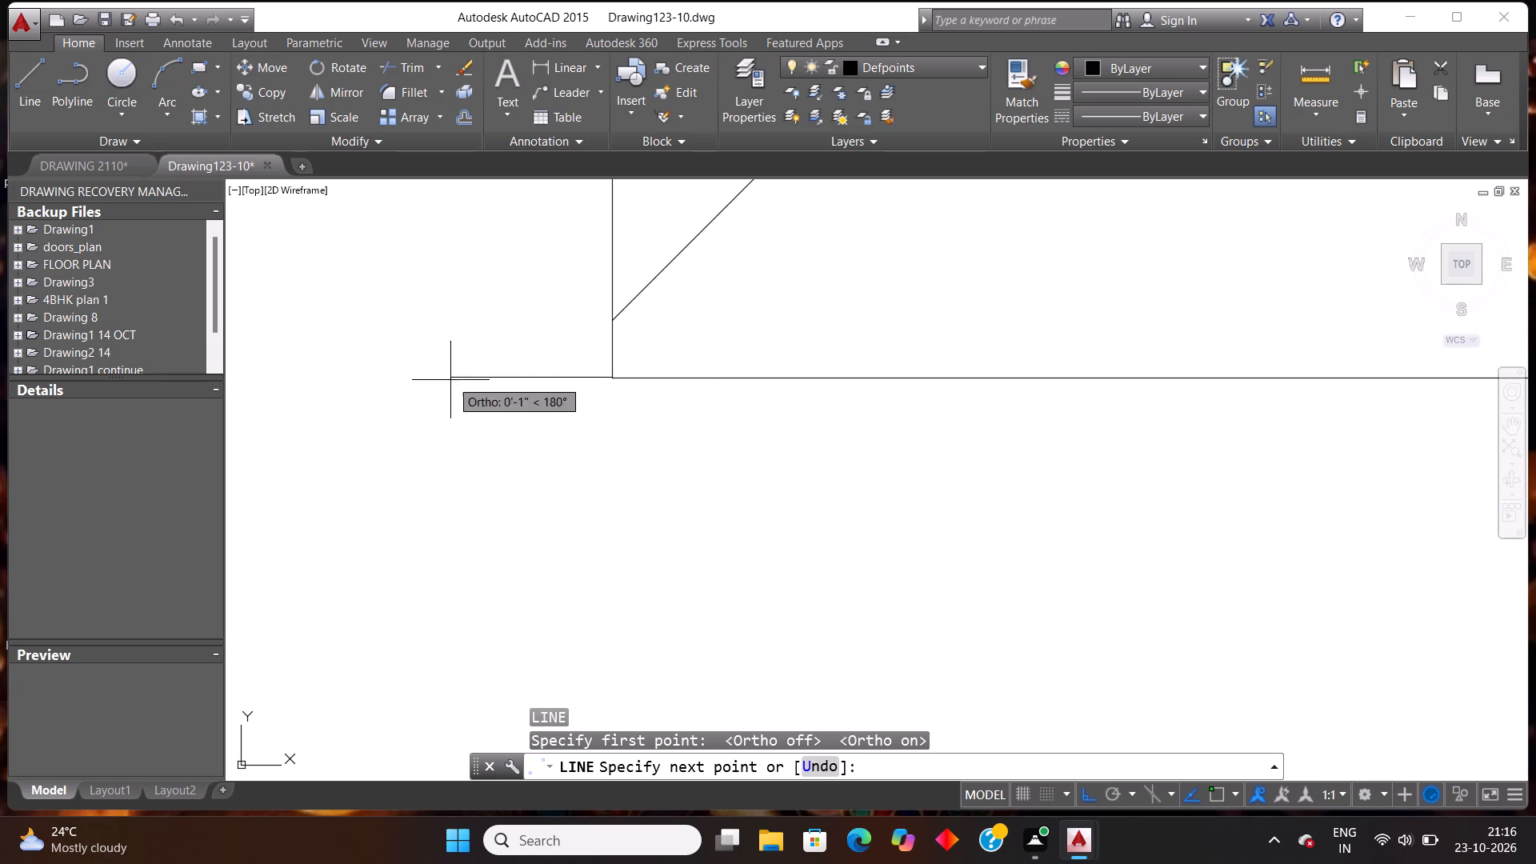
scroll(583, 379, down, 2)
scroll(422, 403, down, 2)
scroll(637, 351, down, 6)
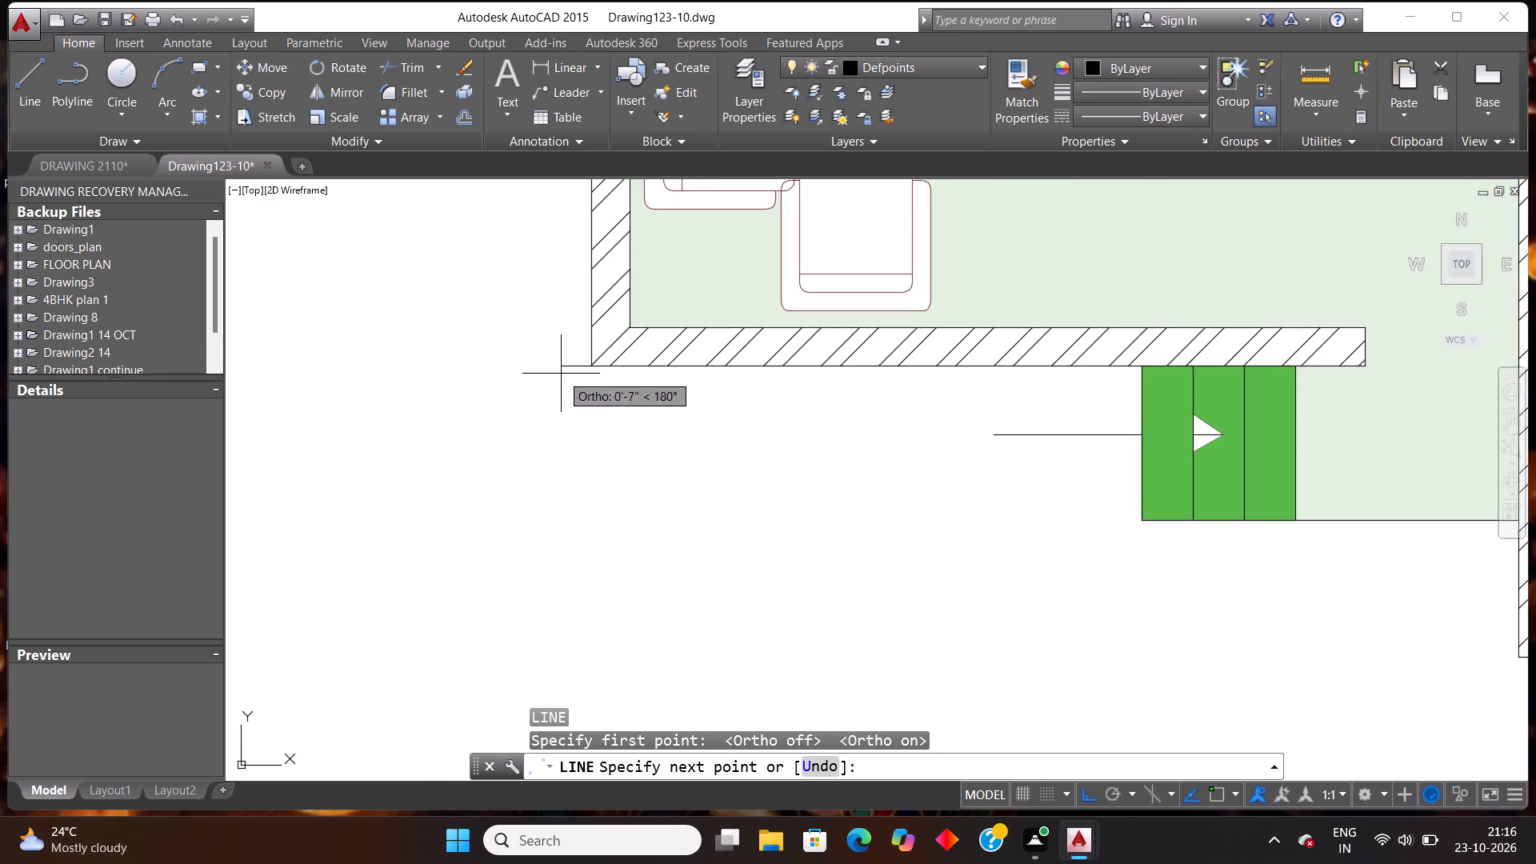
scroll(561, 374, down, 2)
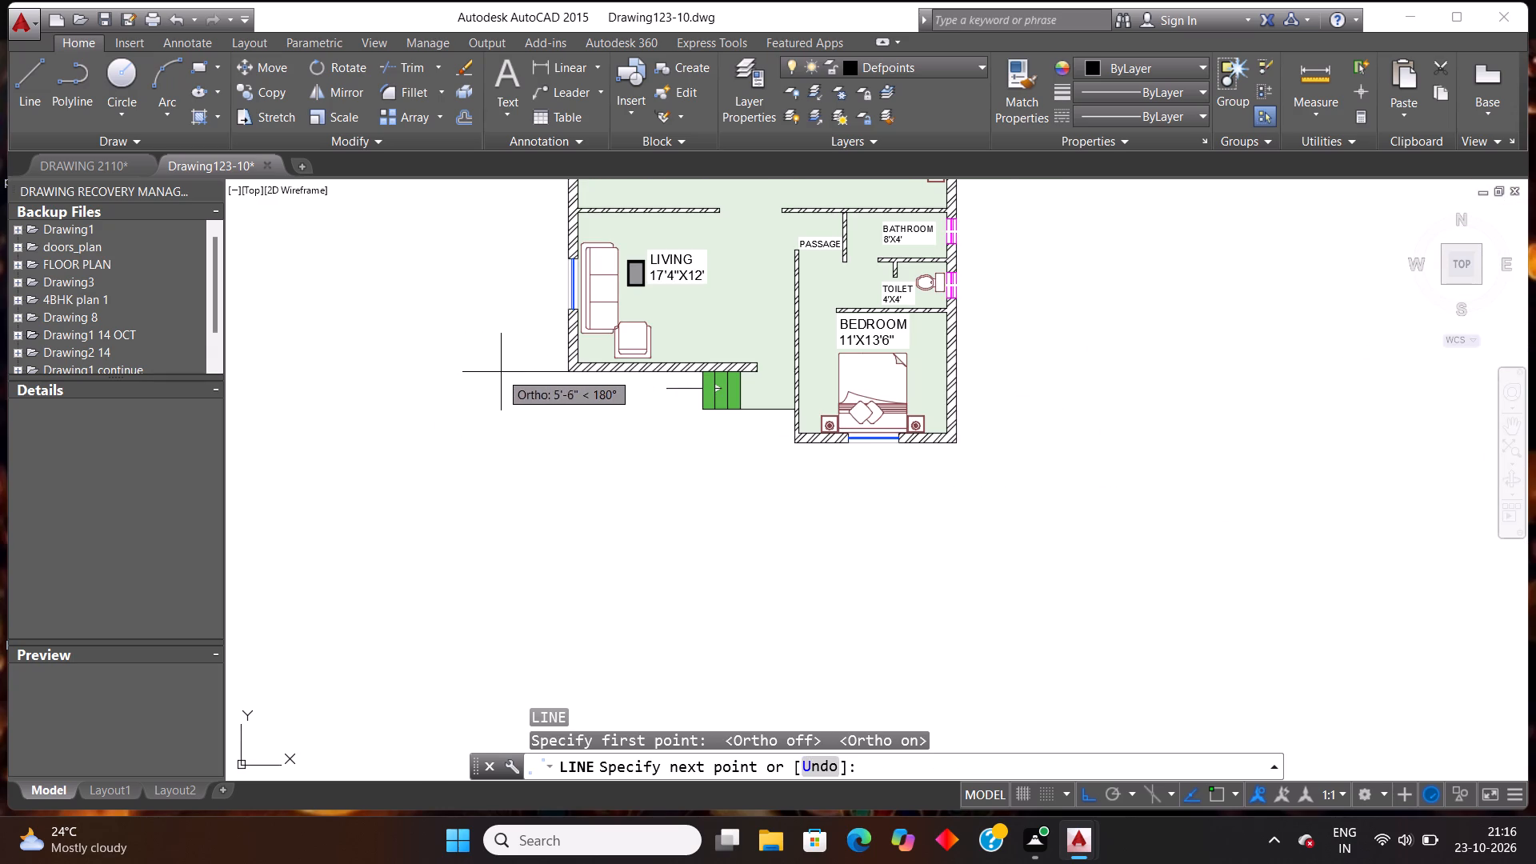
click(536, 370)
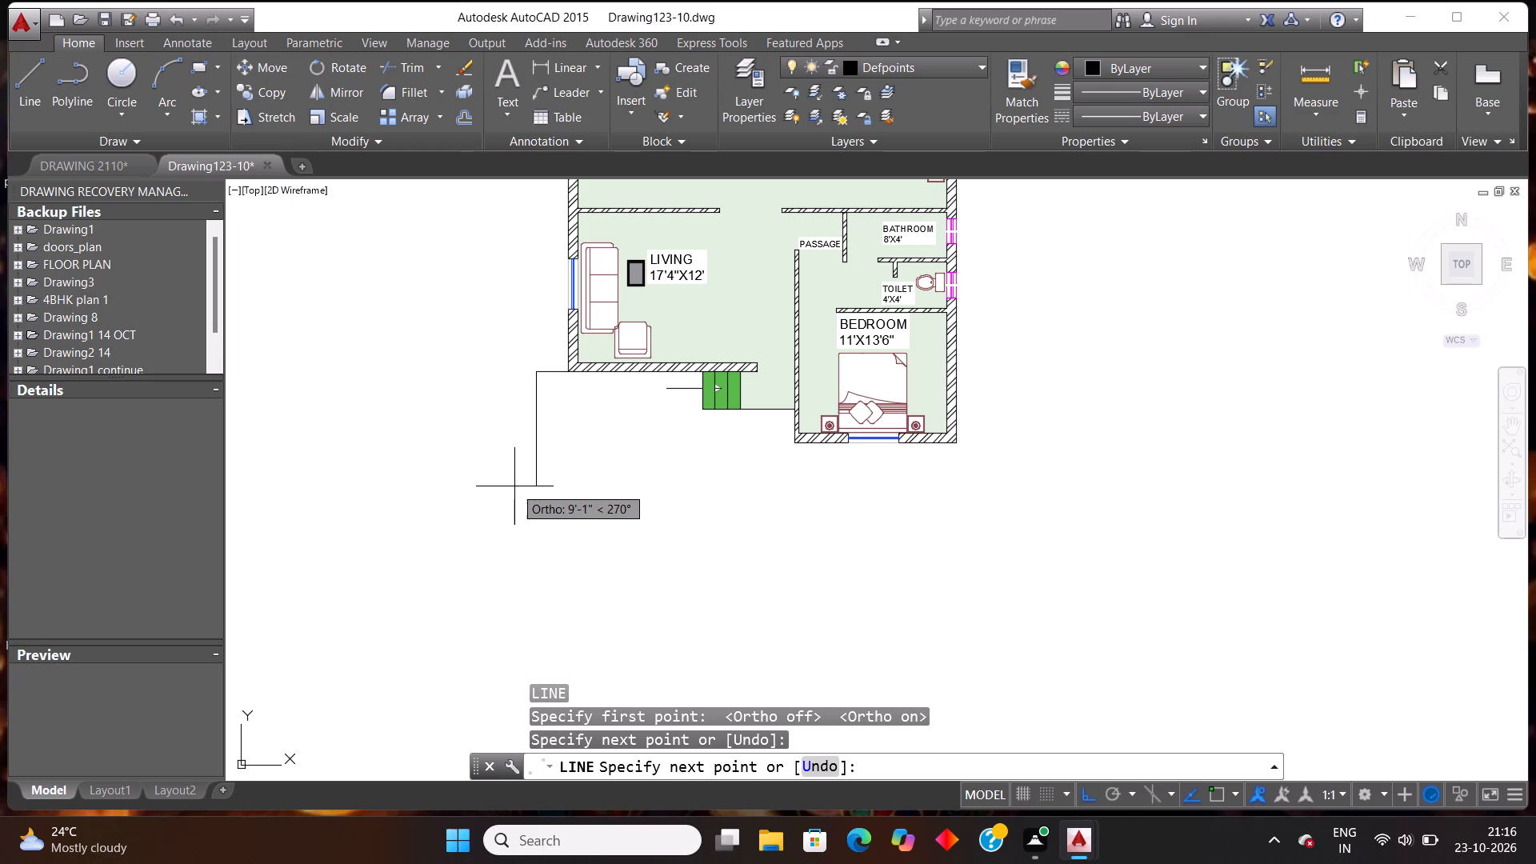
click(526, 470)
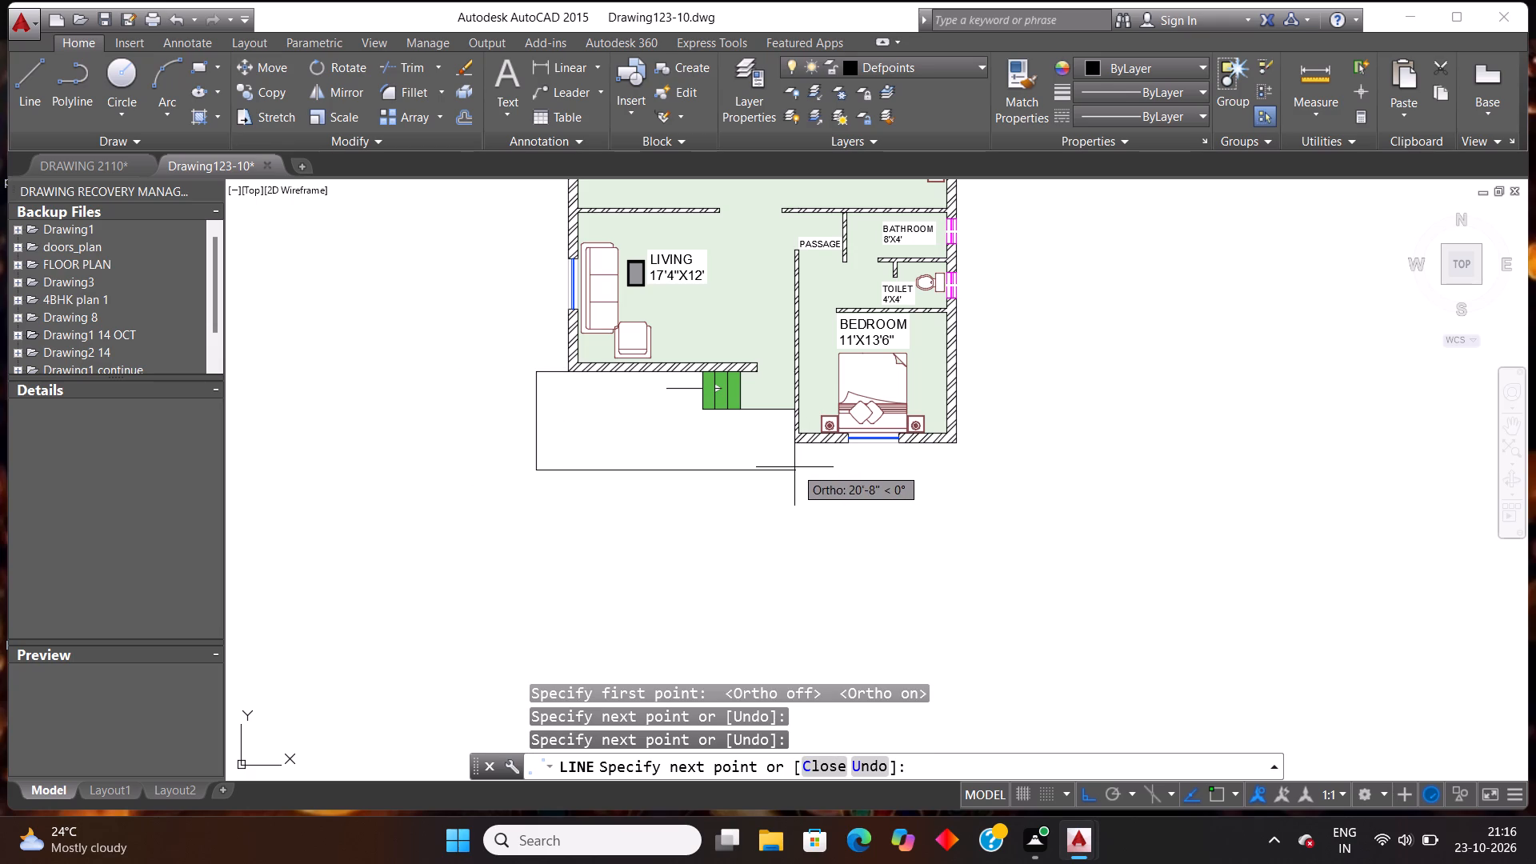
click(855, 481)
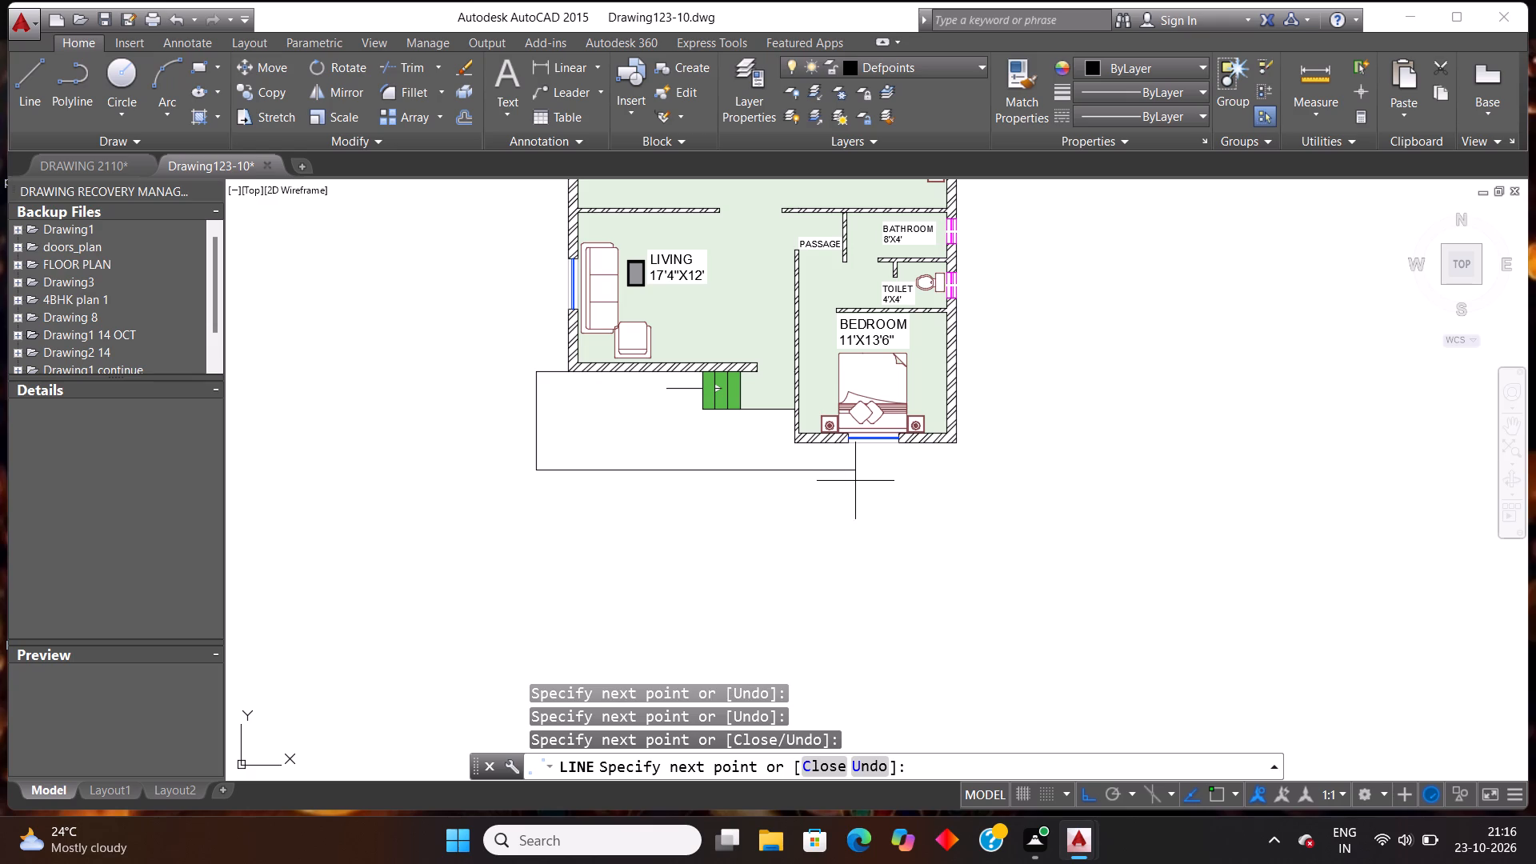
key(Escape)
Extend the outer west face line of the lower bedroom wall down to the new bottom line and end the Extend command.
text(EX)
key(Return)
key(Return)
scroll(794, 434, up, 1)
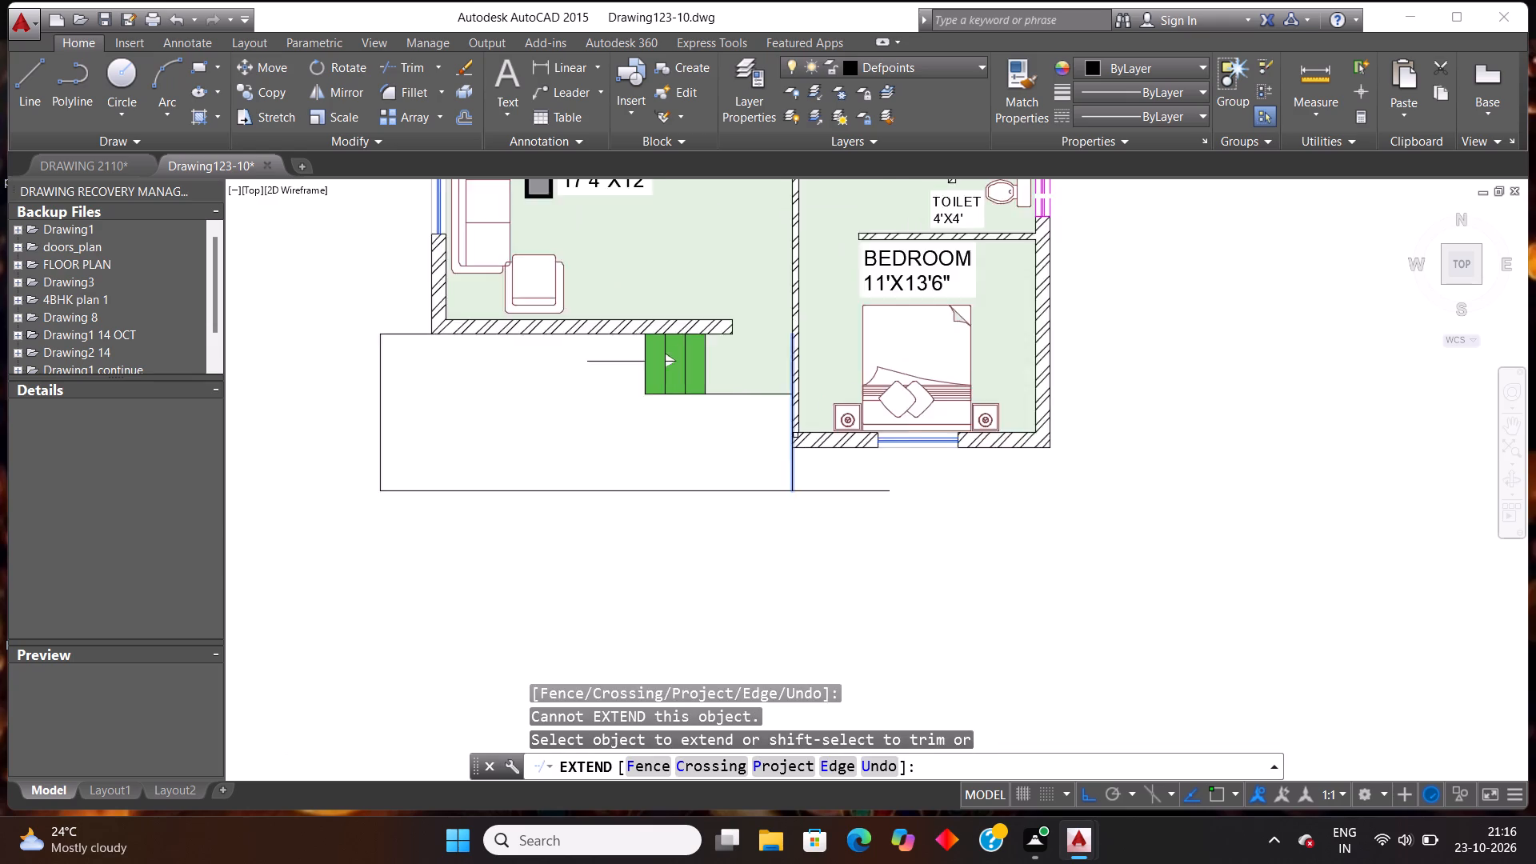
scroll(795, 435, up, 2)
click(779, 448)
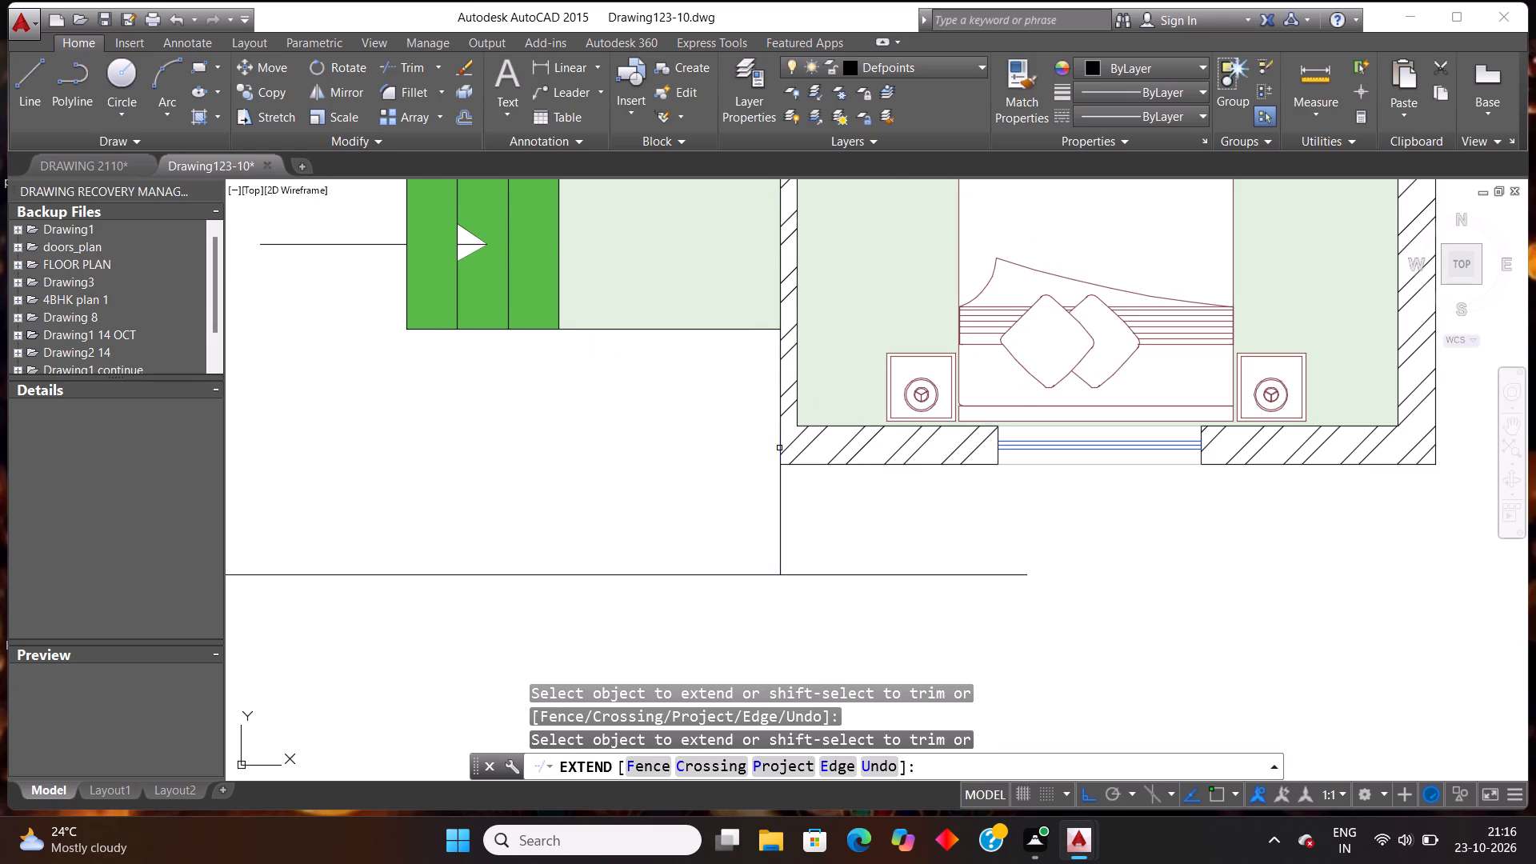
key(Escape)
key(Escape)
Trim the part of the bottom line that overshoots east of the extended wall line and end the Trim command.
text(TR)
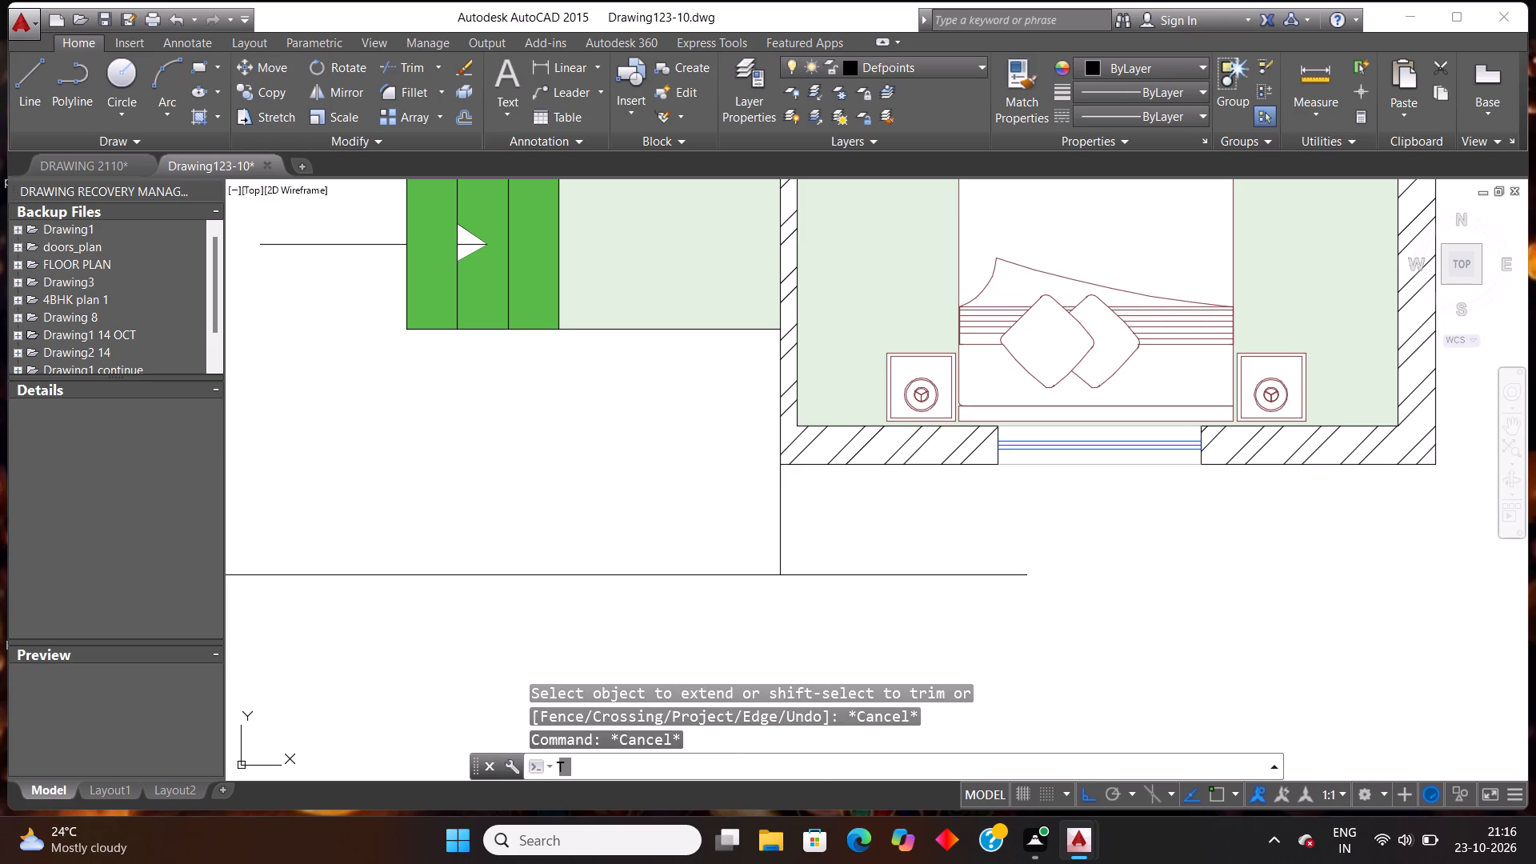
key(Return)
key(Return)
click(892, 526)
click(959, 641)
scroll(923, 474, down, 3)
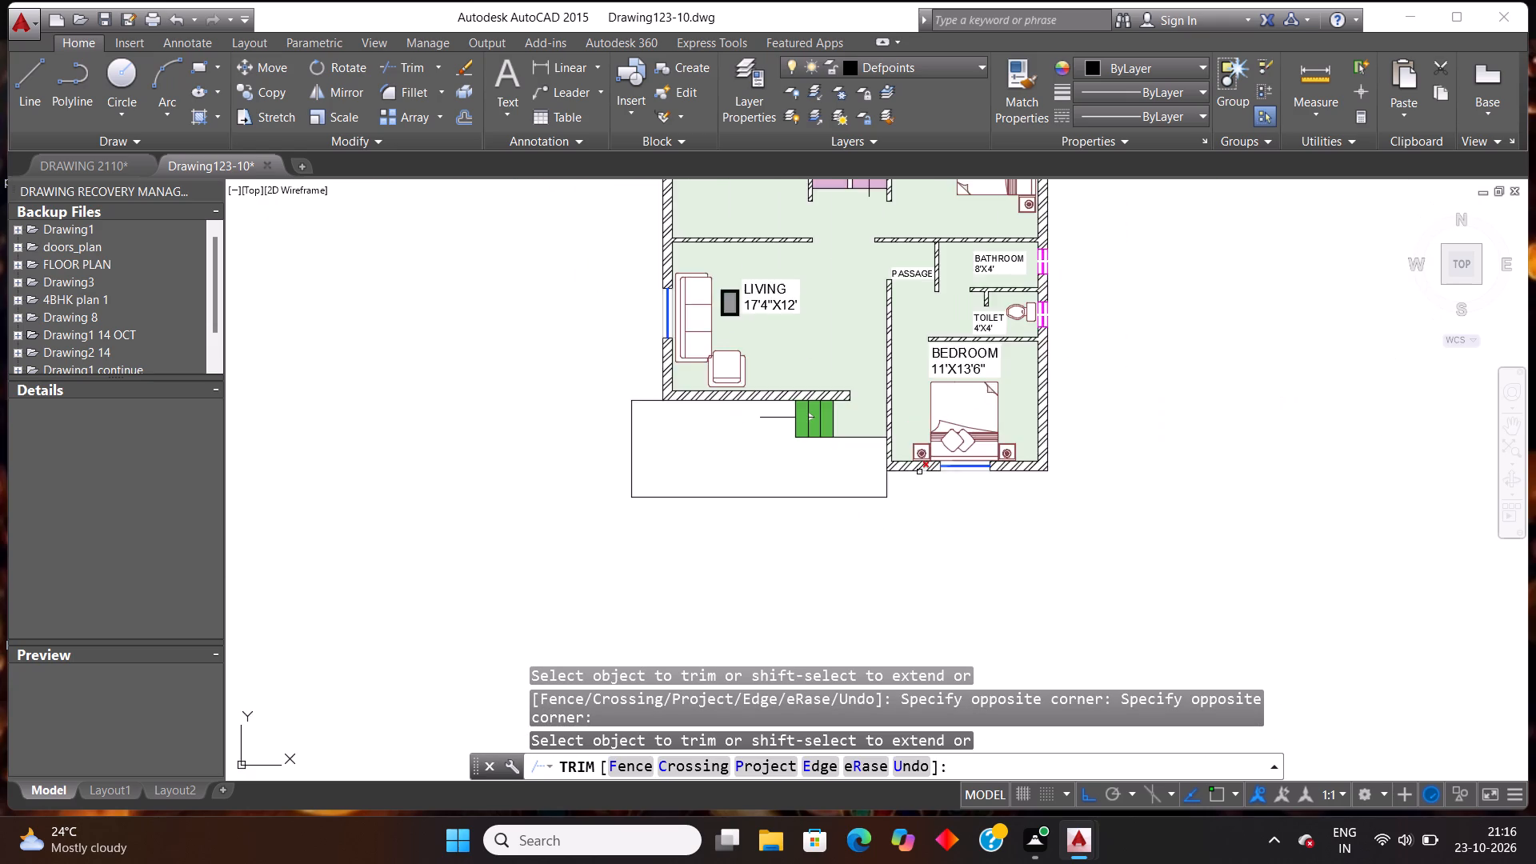
scroll(926, 474, down, 2)
key(Escape)
key(Escape)
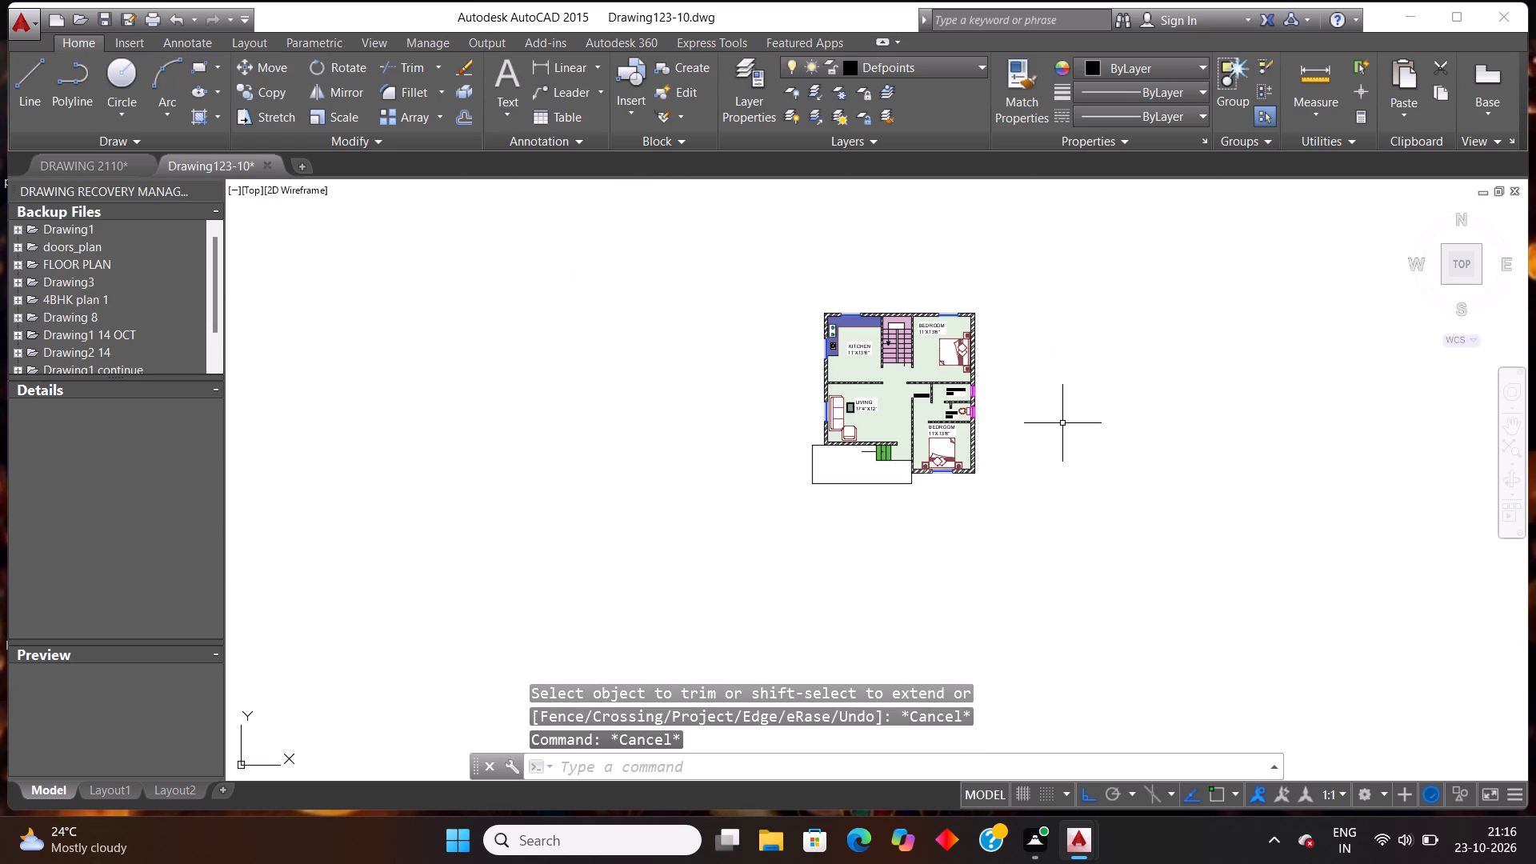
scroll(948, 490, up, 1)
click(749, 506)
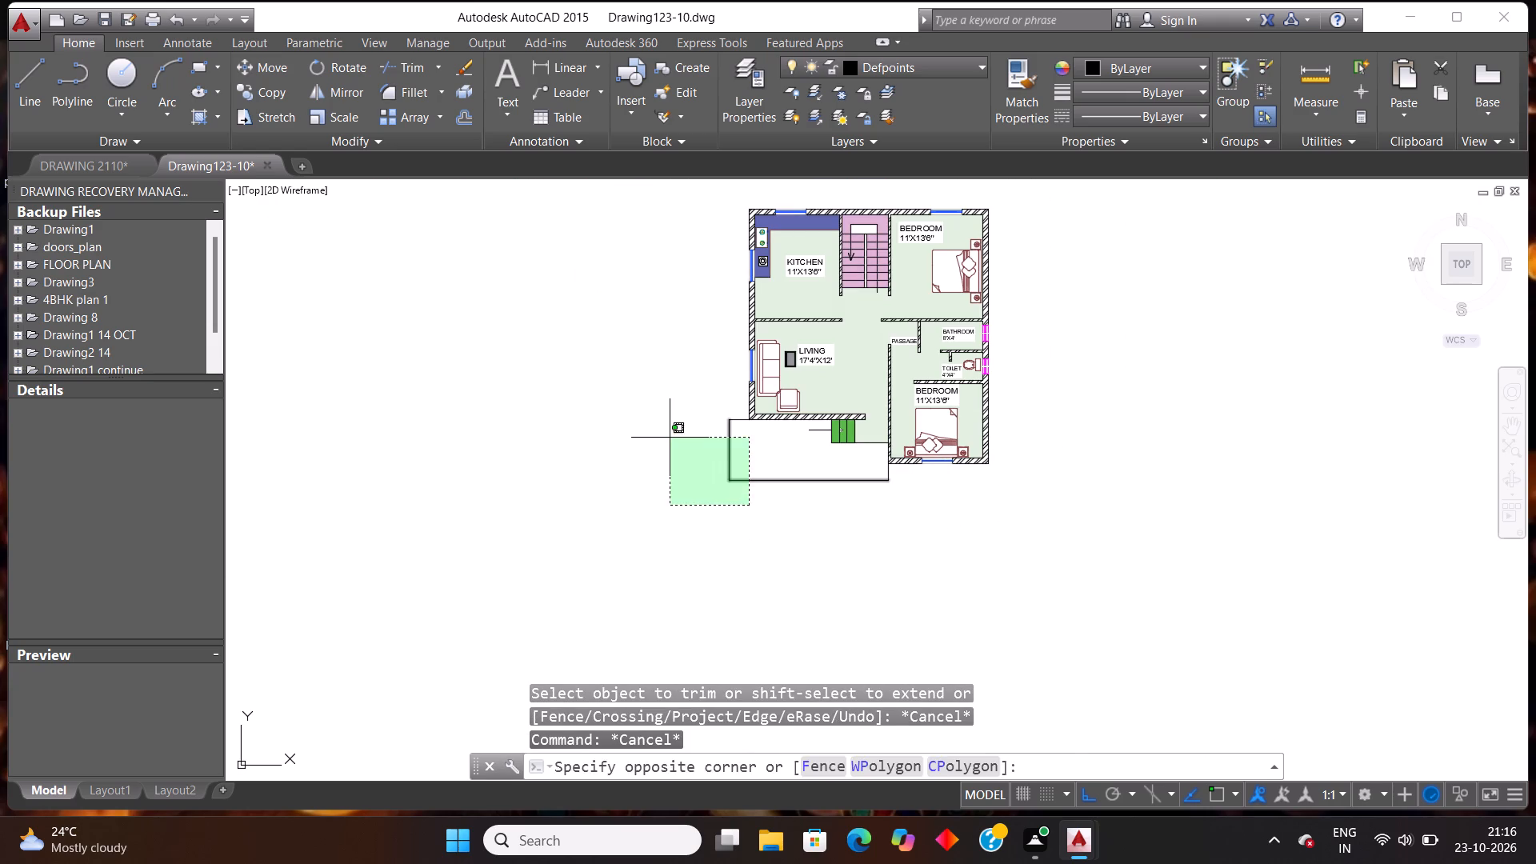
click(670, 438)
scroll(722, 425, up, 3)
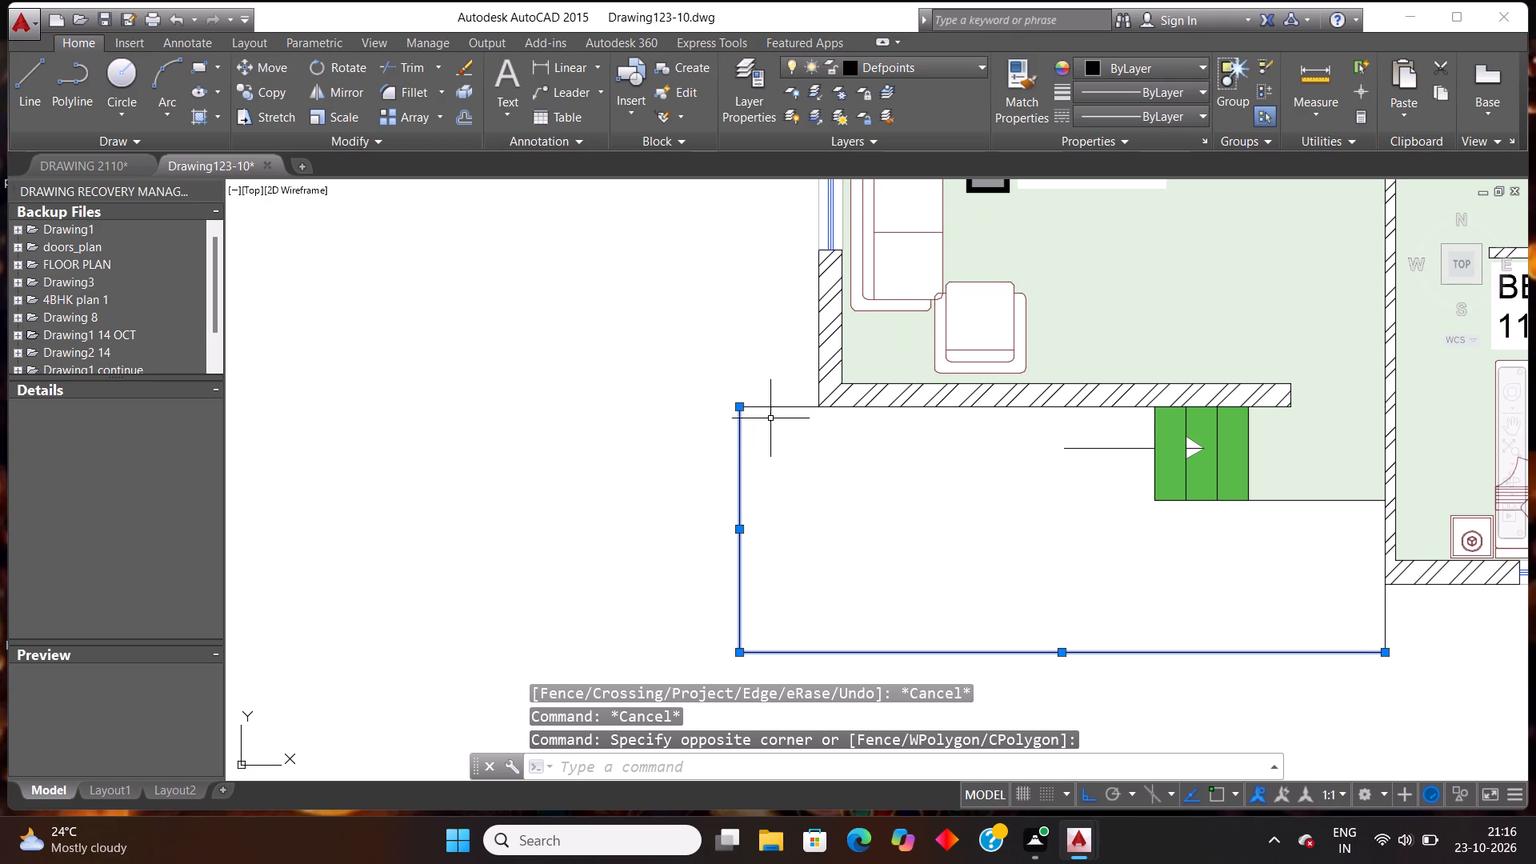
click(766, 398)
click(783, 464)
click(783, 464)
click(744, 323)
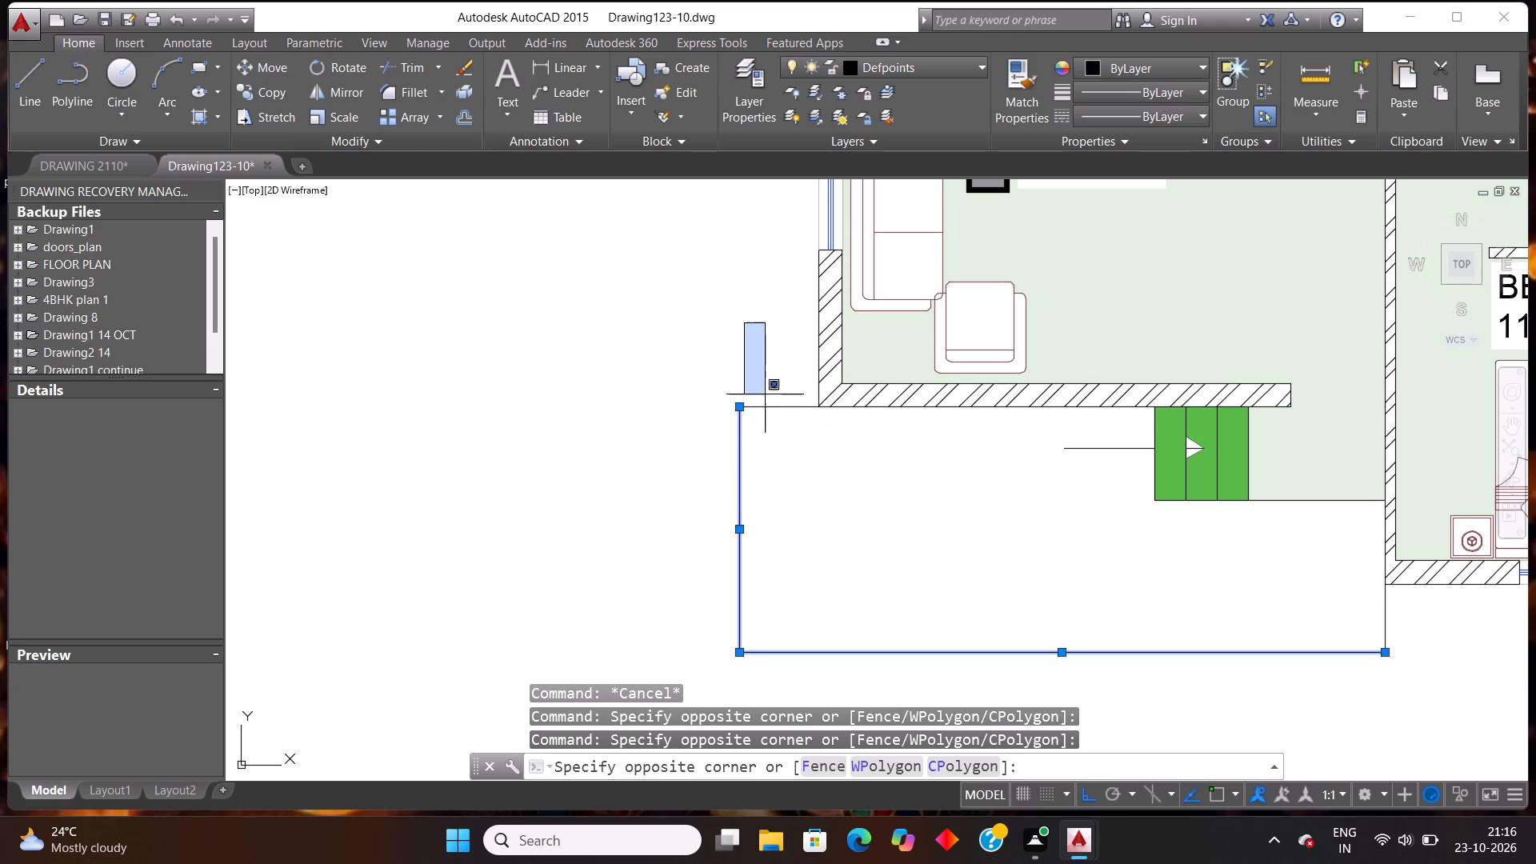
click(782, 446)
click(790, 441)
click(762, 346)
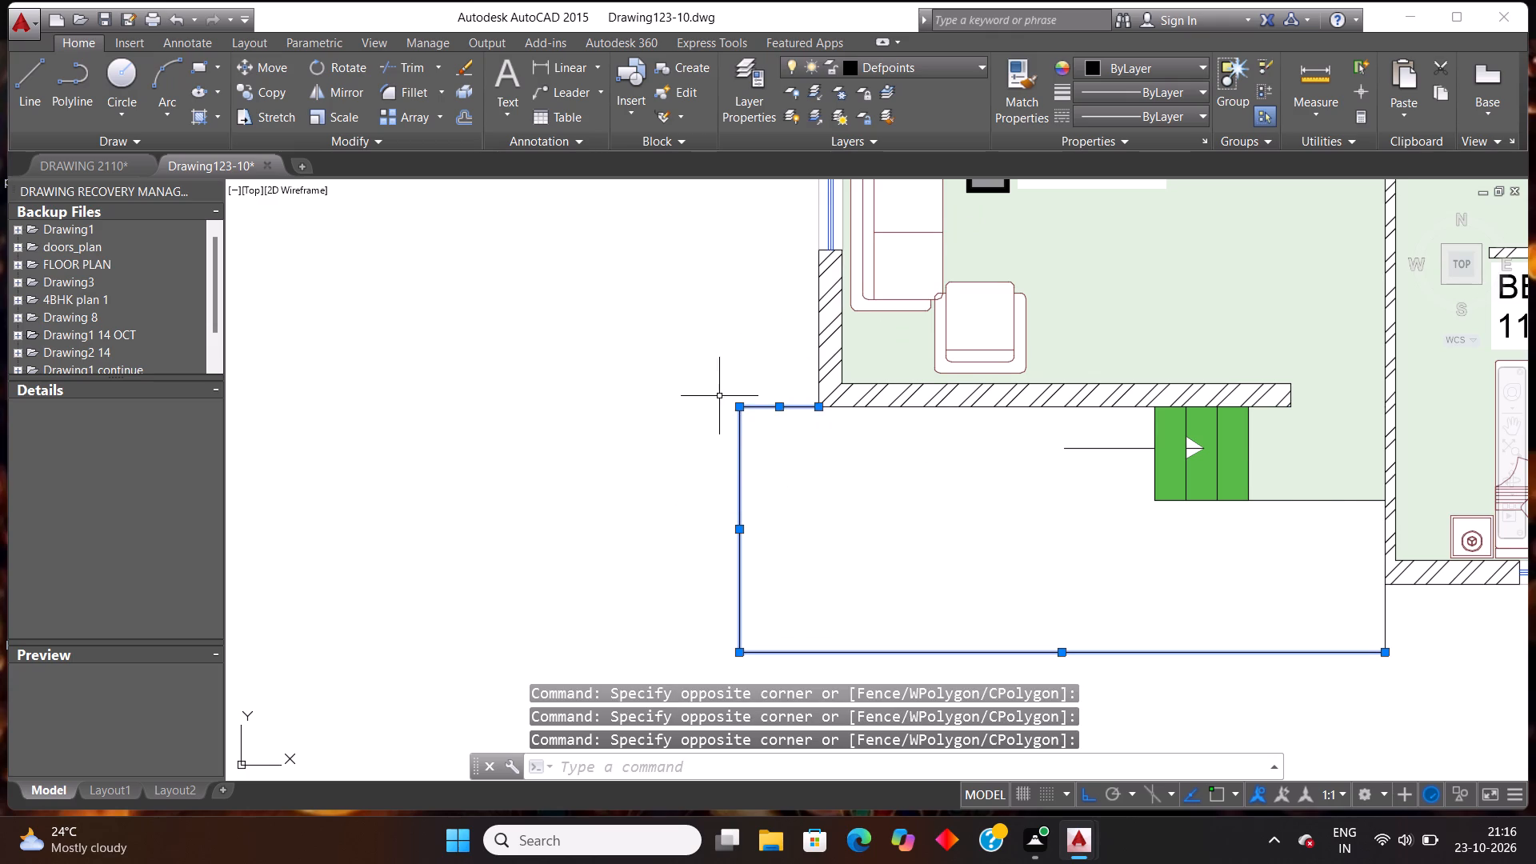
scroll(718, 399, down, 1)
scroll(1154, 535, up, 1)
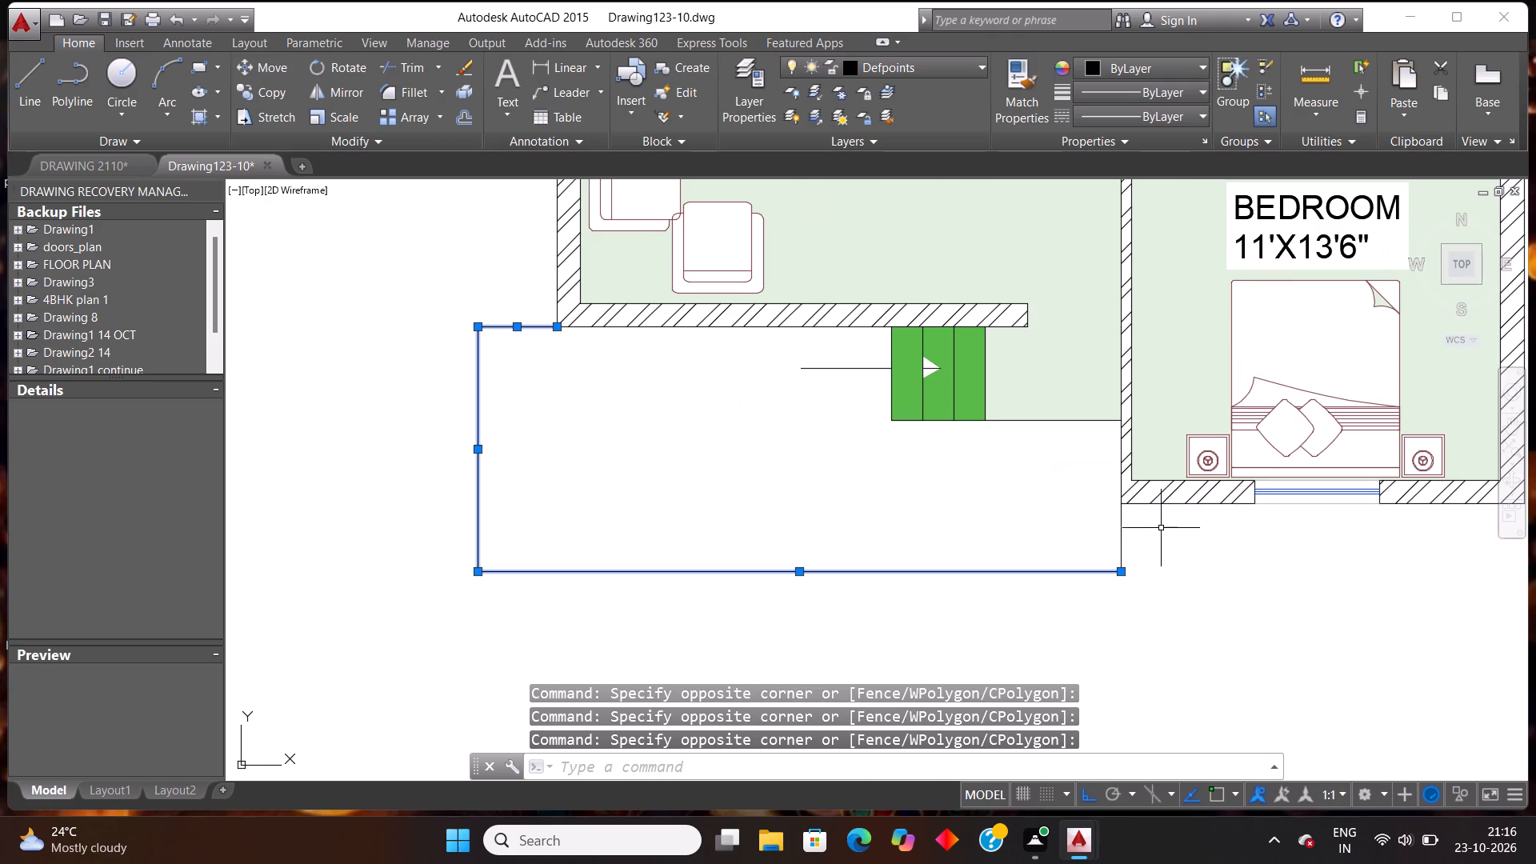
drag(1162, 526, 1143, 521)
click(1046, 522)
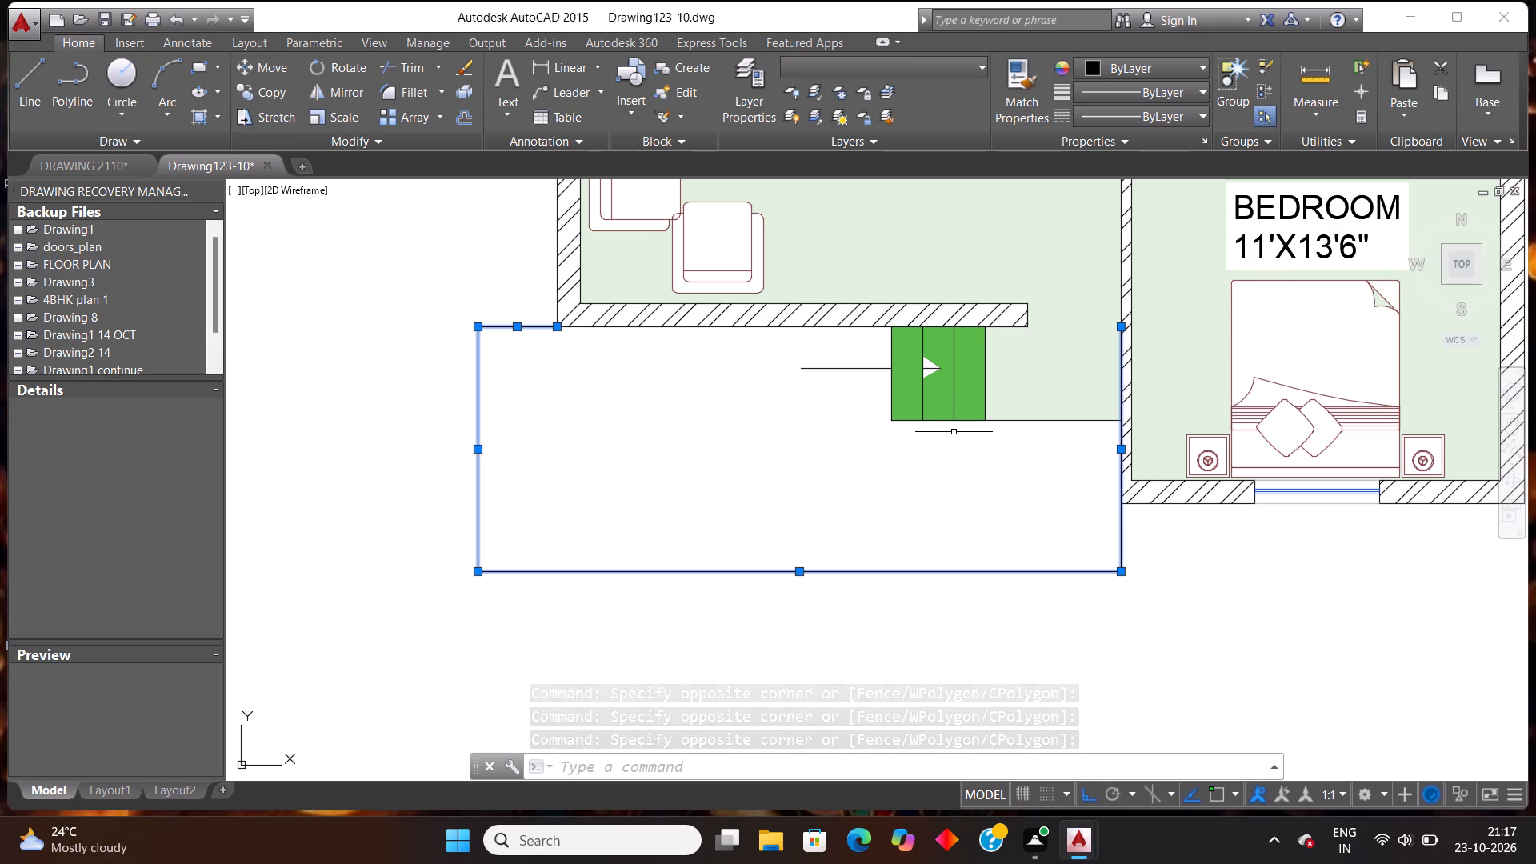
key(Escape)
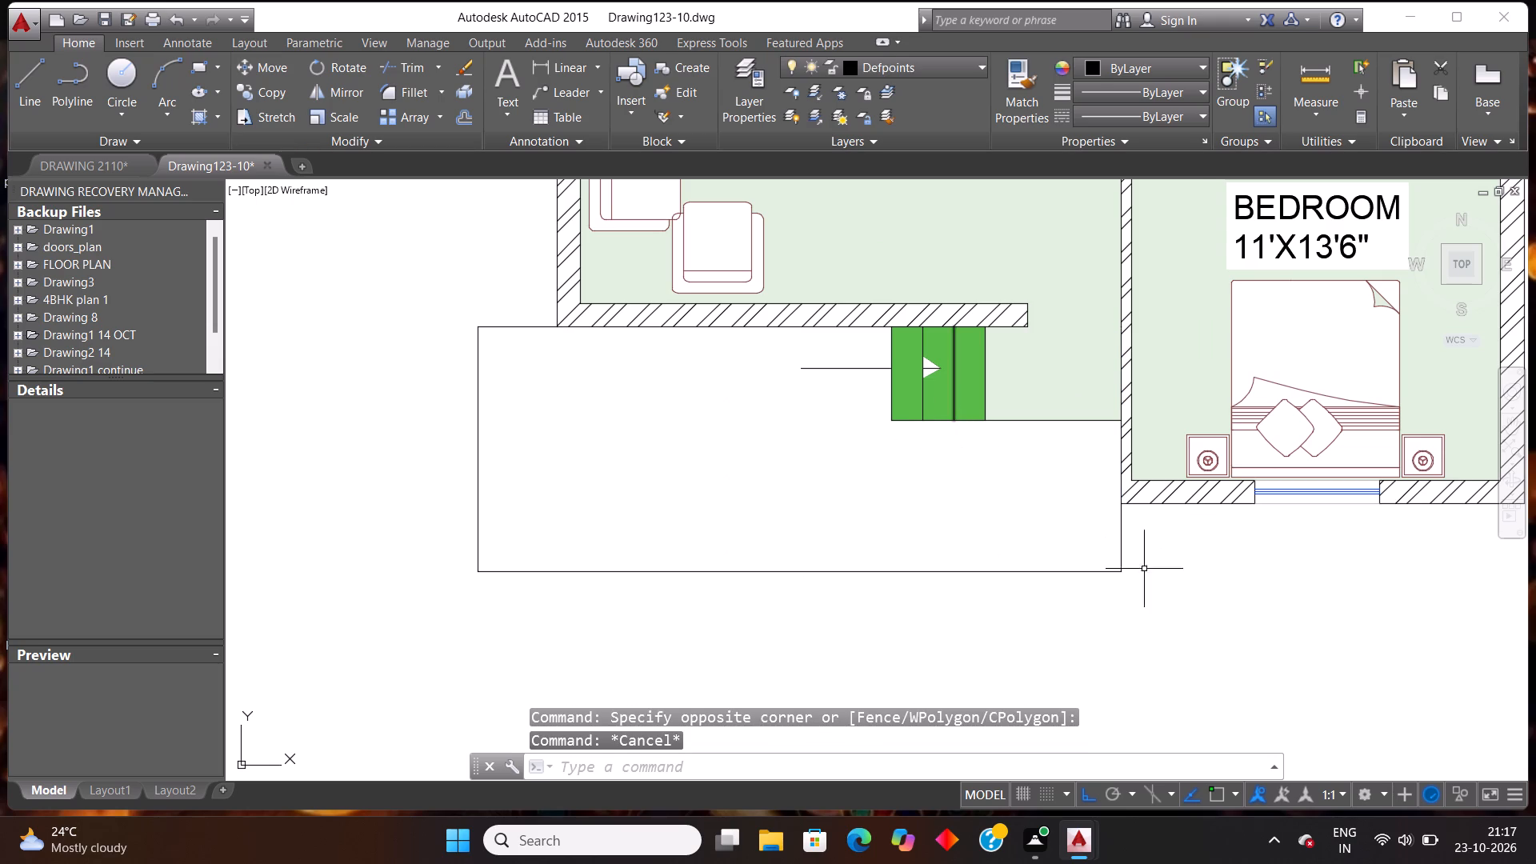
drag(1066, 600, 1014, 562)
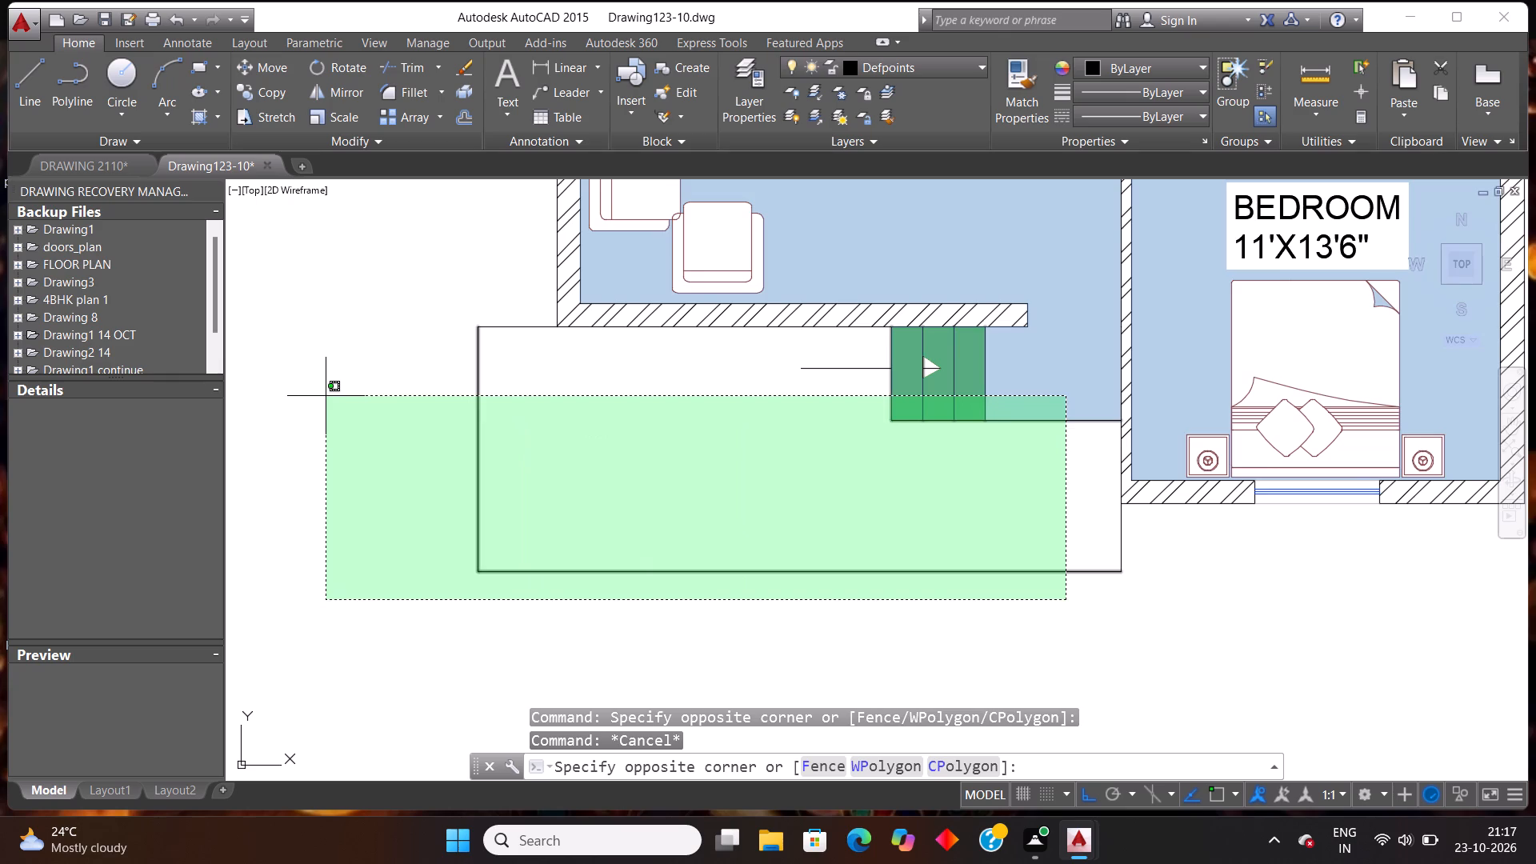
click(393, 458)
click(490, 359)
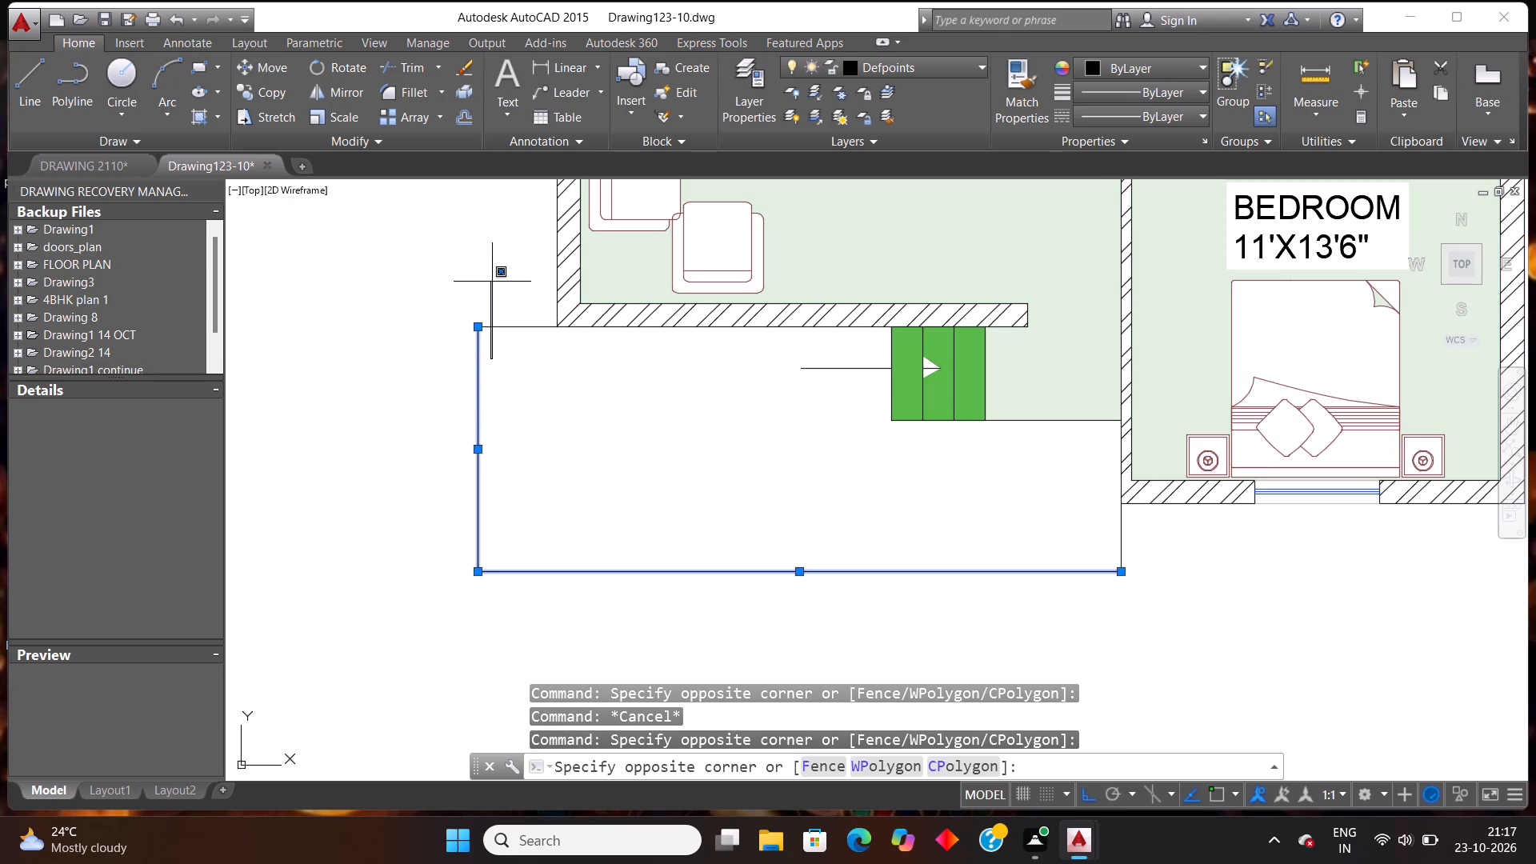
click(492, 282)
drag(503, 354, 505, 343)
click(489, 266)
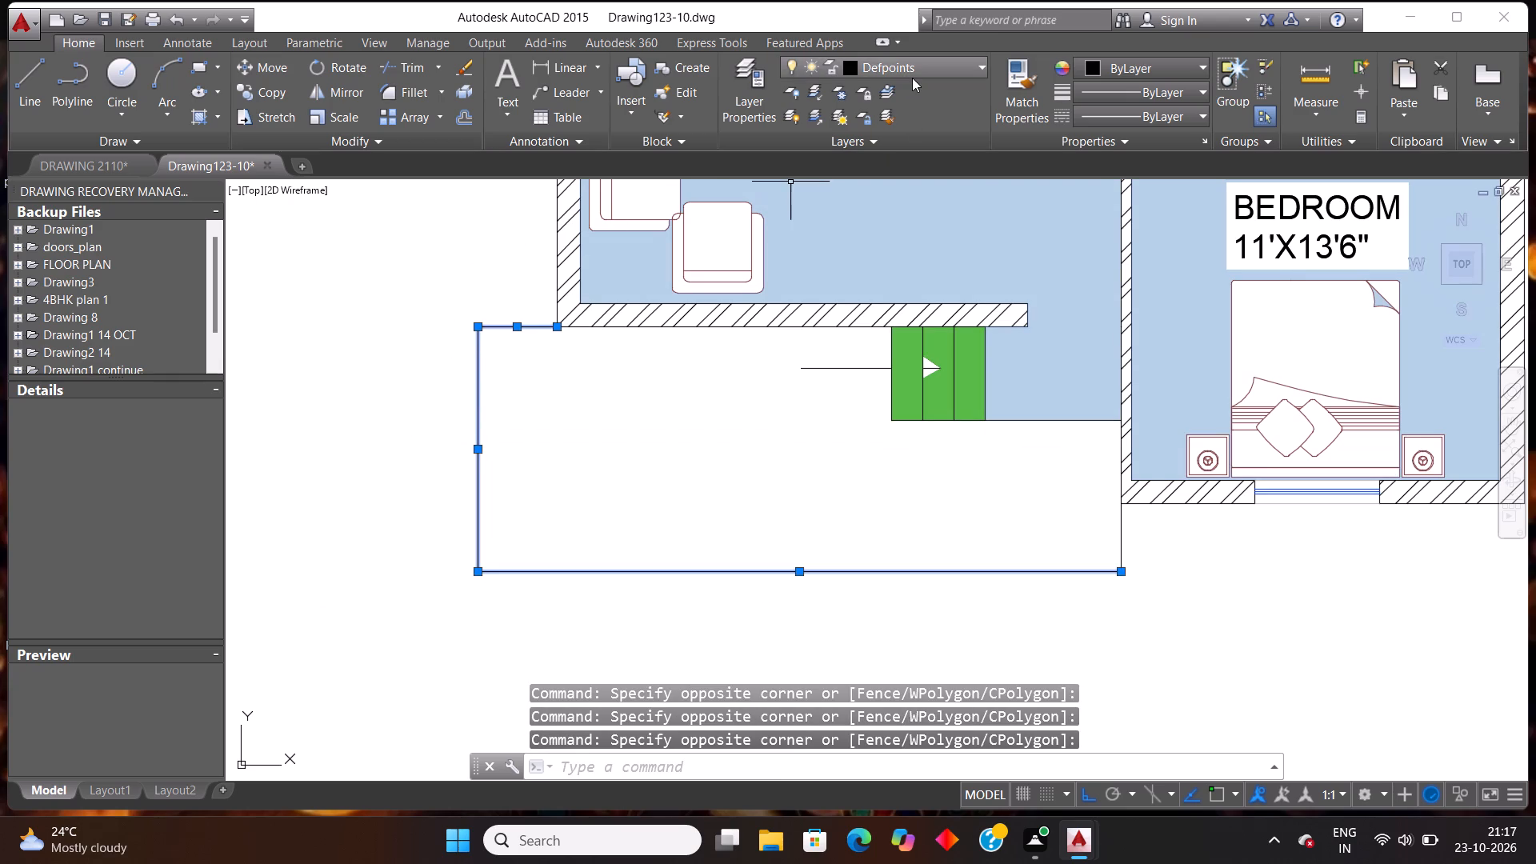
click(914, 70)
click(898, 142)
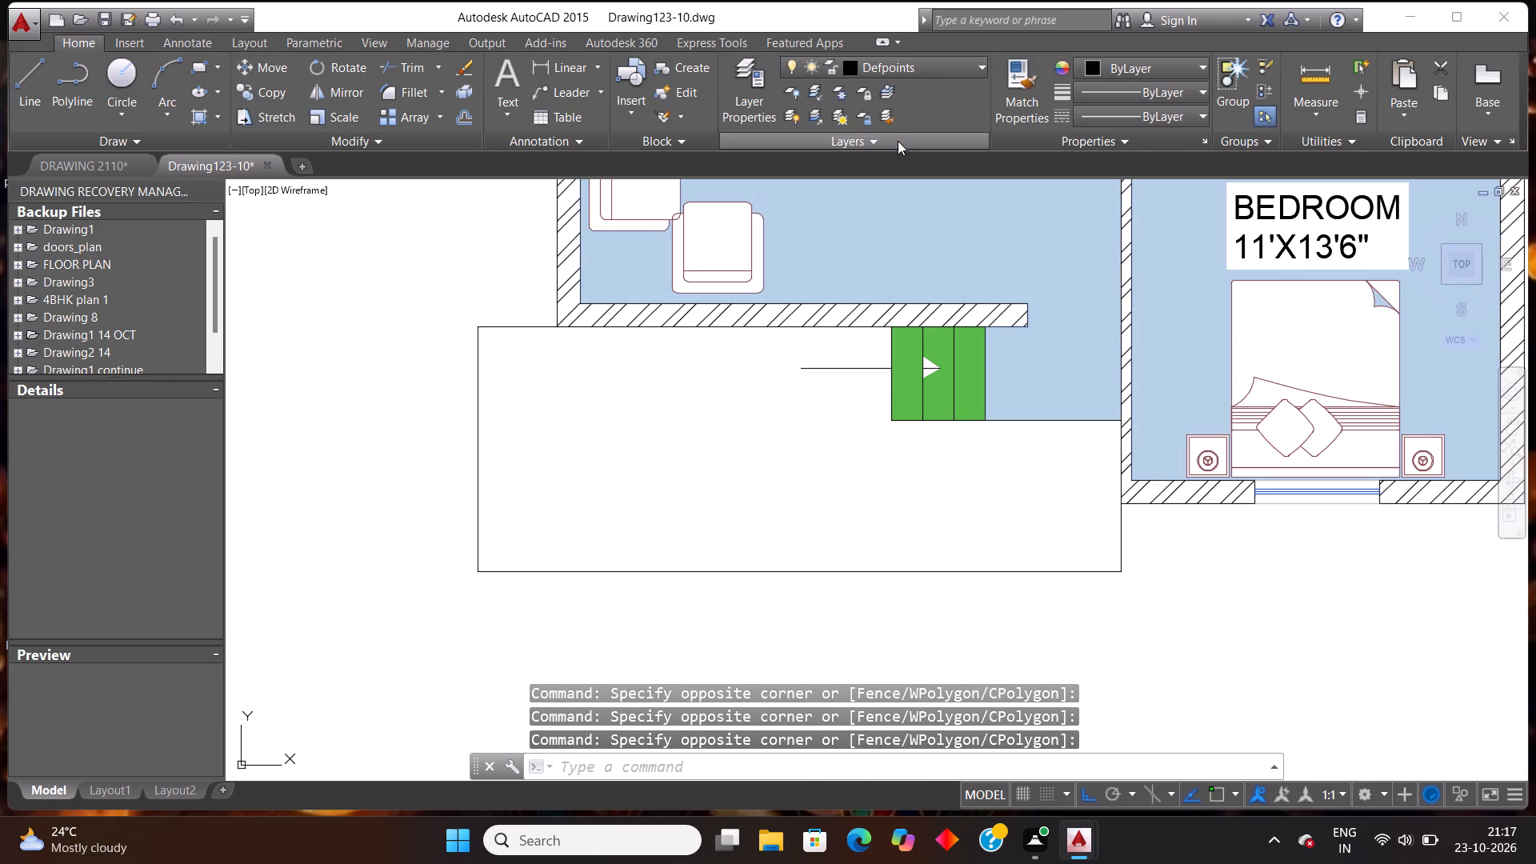
Set the Defpoints layer's linetype to the ISO dash ACAD_ISO02W100 and close the layer properties.
click(746, 79)
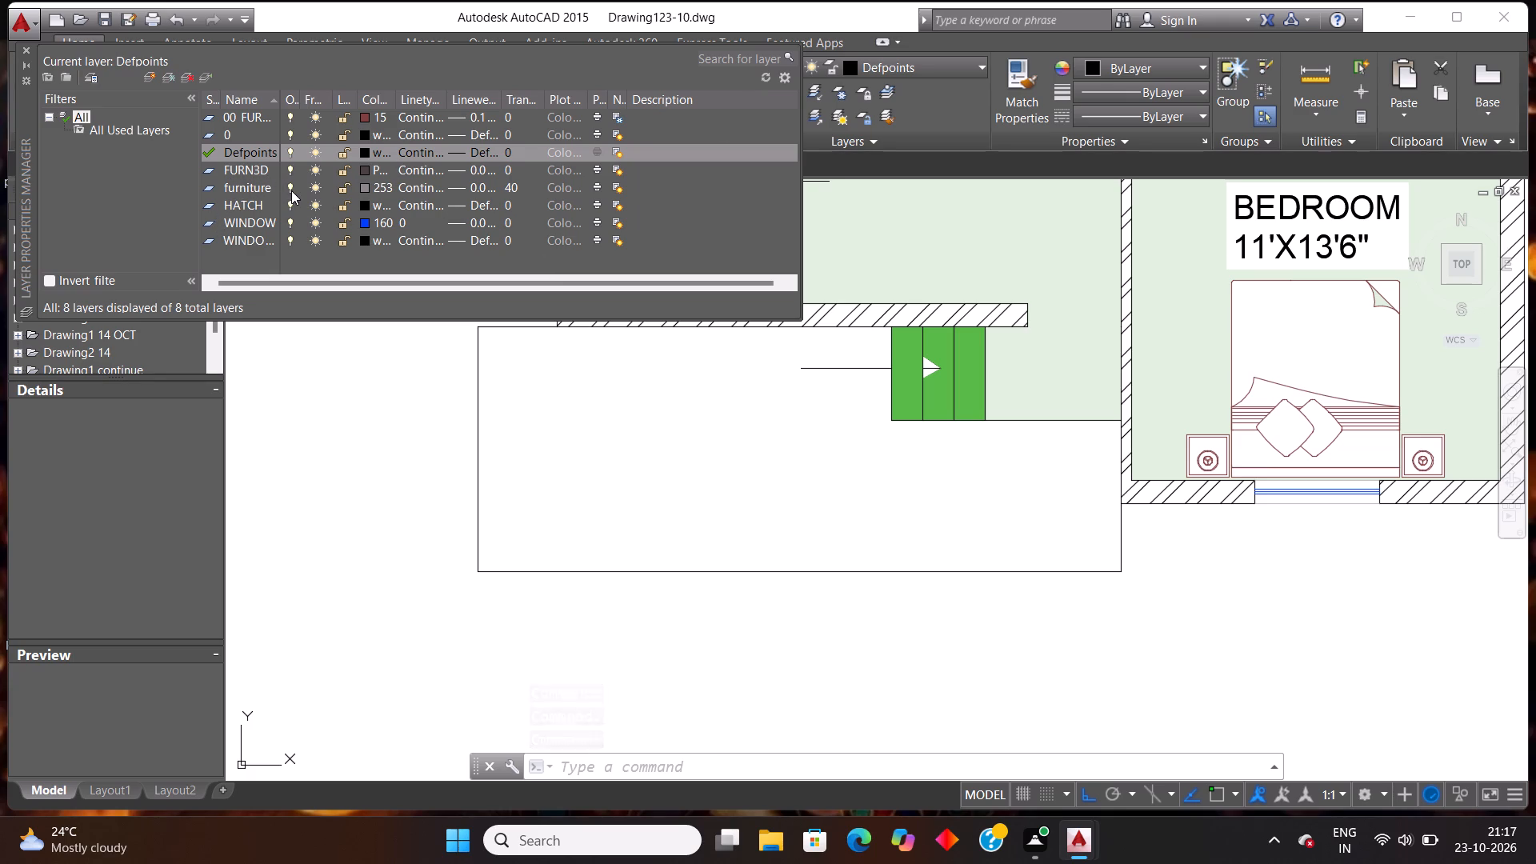
click(428, 153)
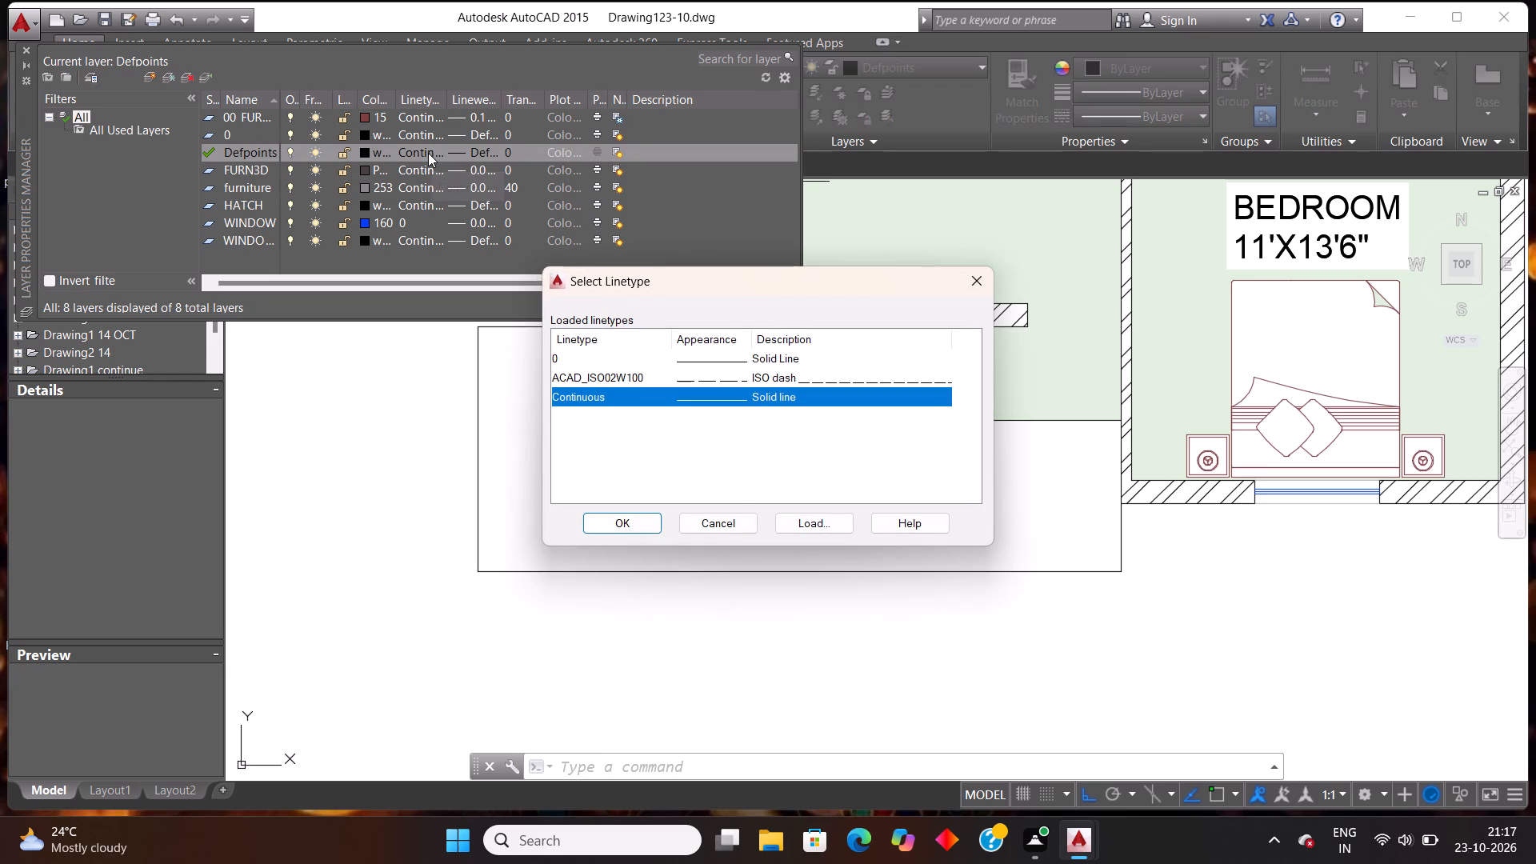
click(735, 379)
click(640, 520)
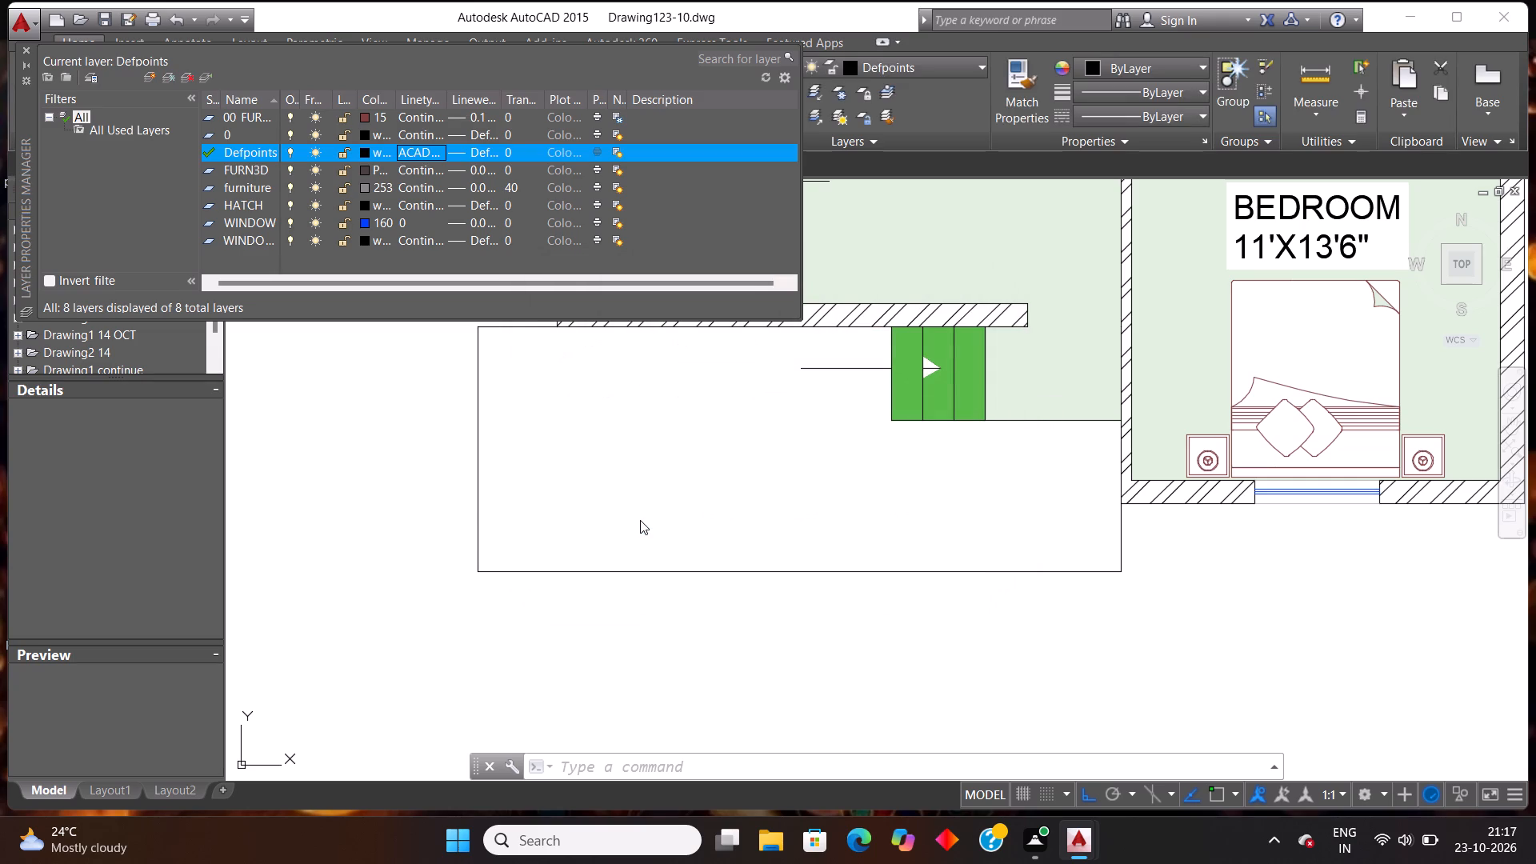
key(Escape)
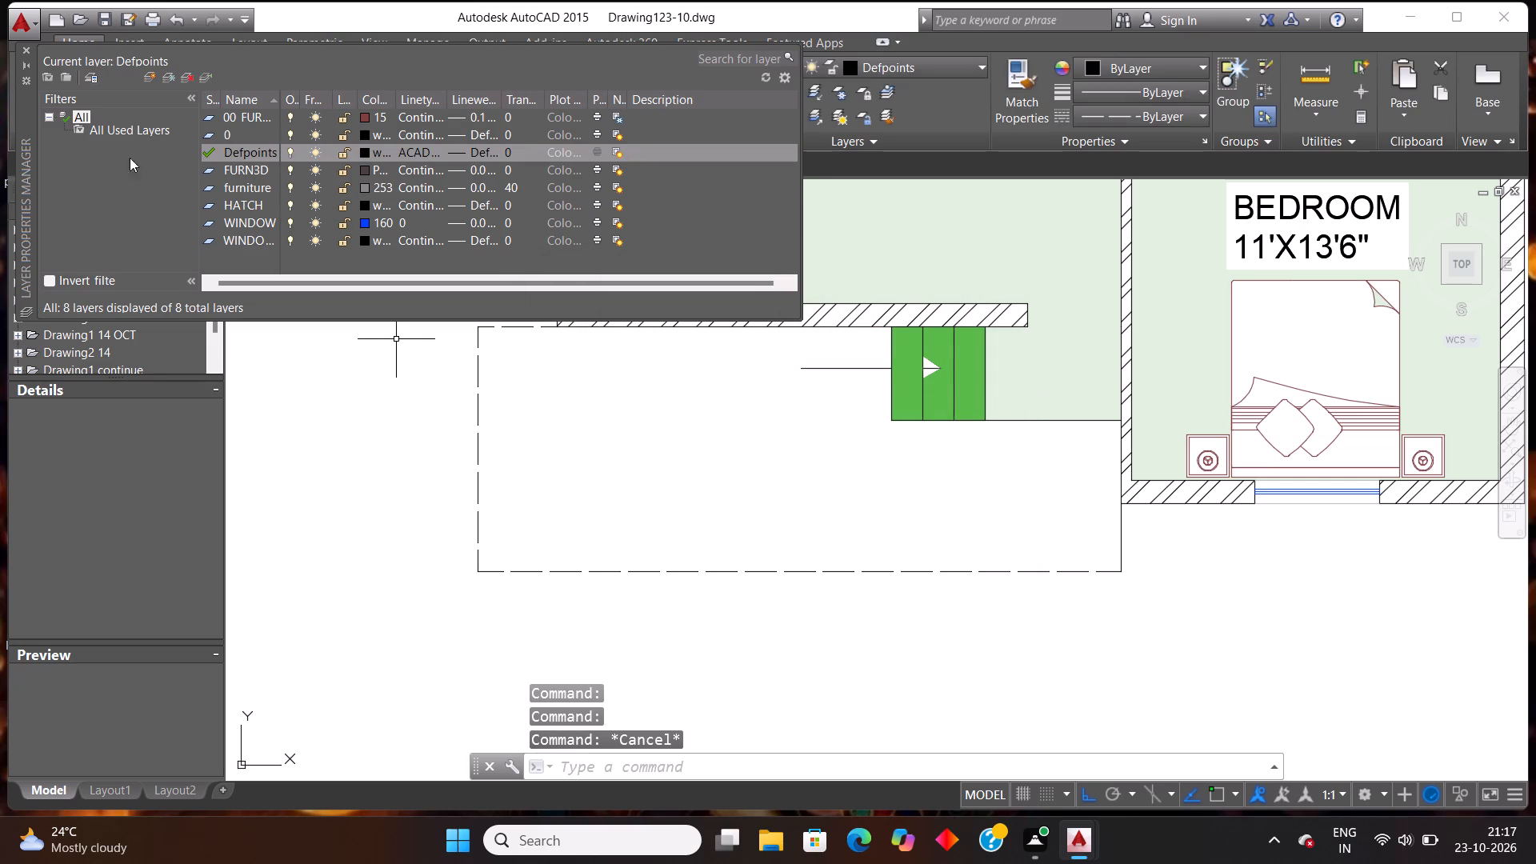
click(23, 50)
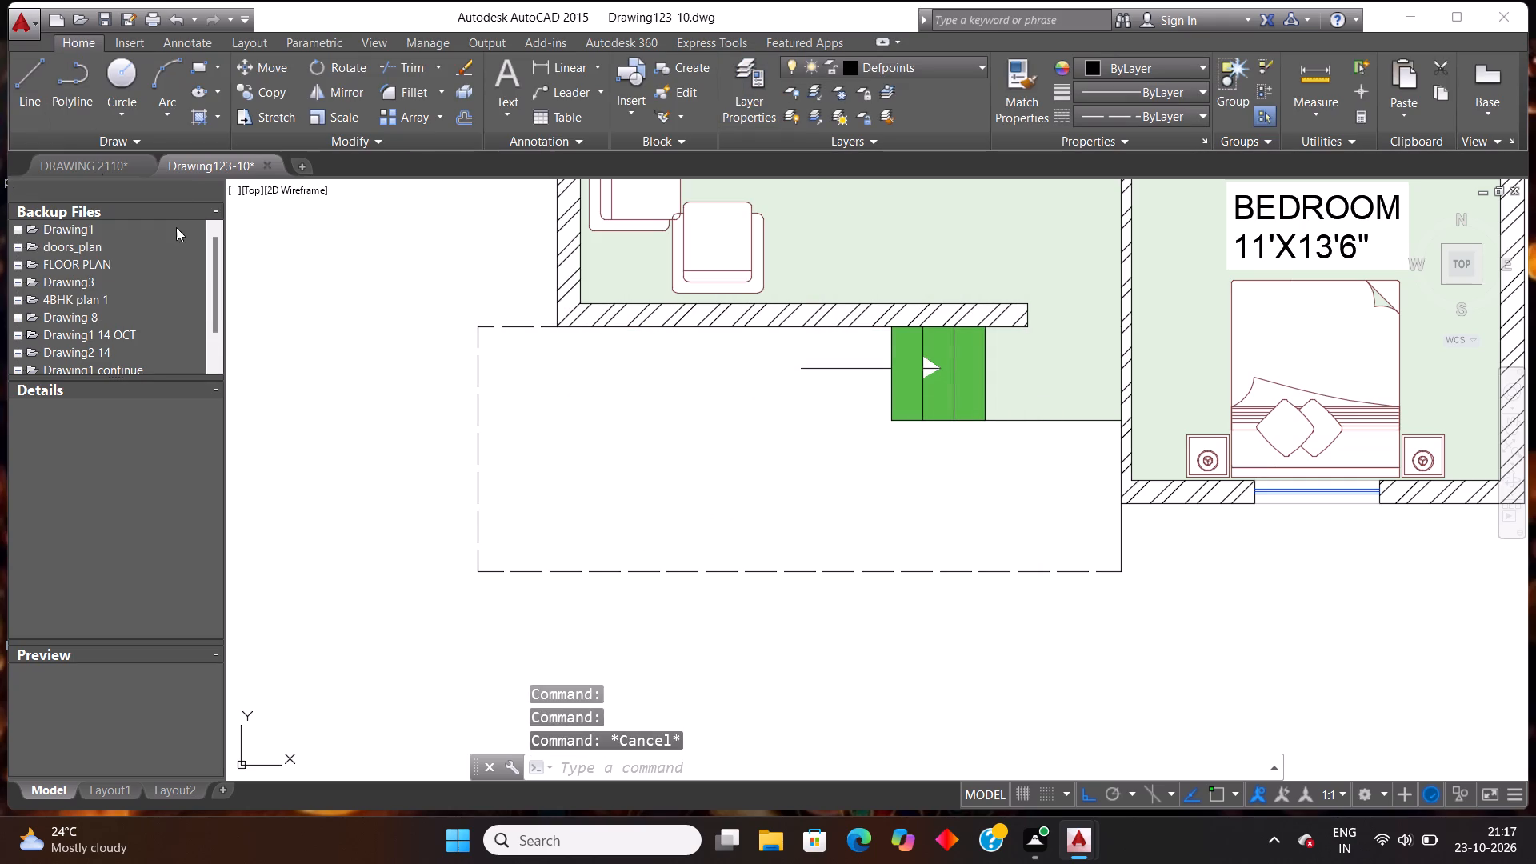
Examine the whole floor plan, including the outline outside the entrance steps and the kitchen, stair and bedroom areas.
scroll(510, 335, down, 5)
scroll(528, 284, up, 2)
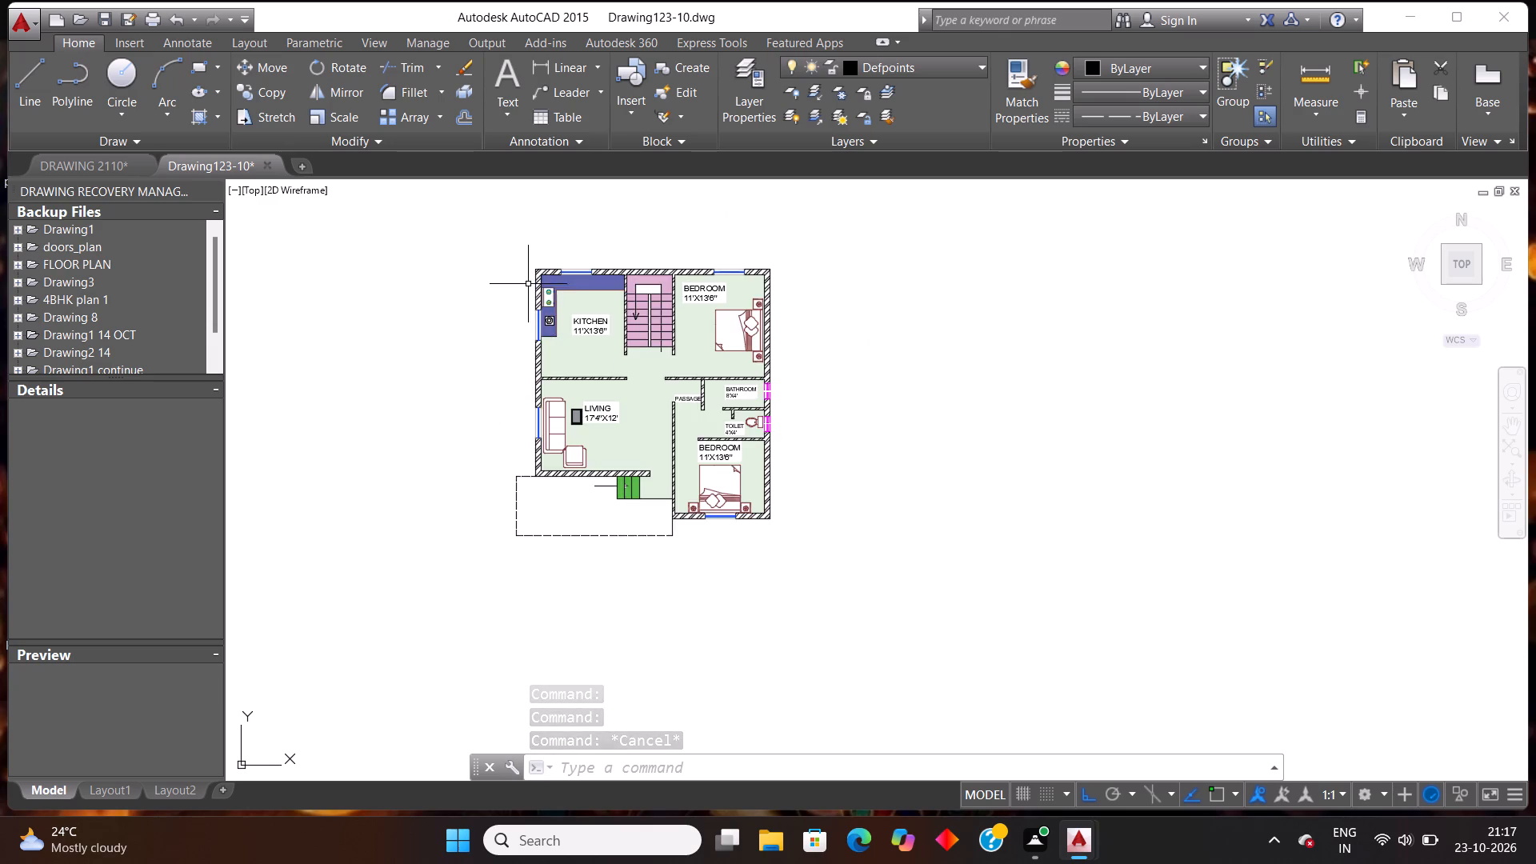
scroll(542, 302, down, 1)
scroll(496, 298, up, 2)
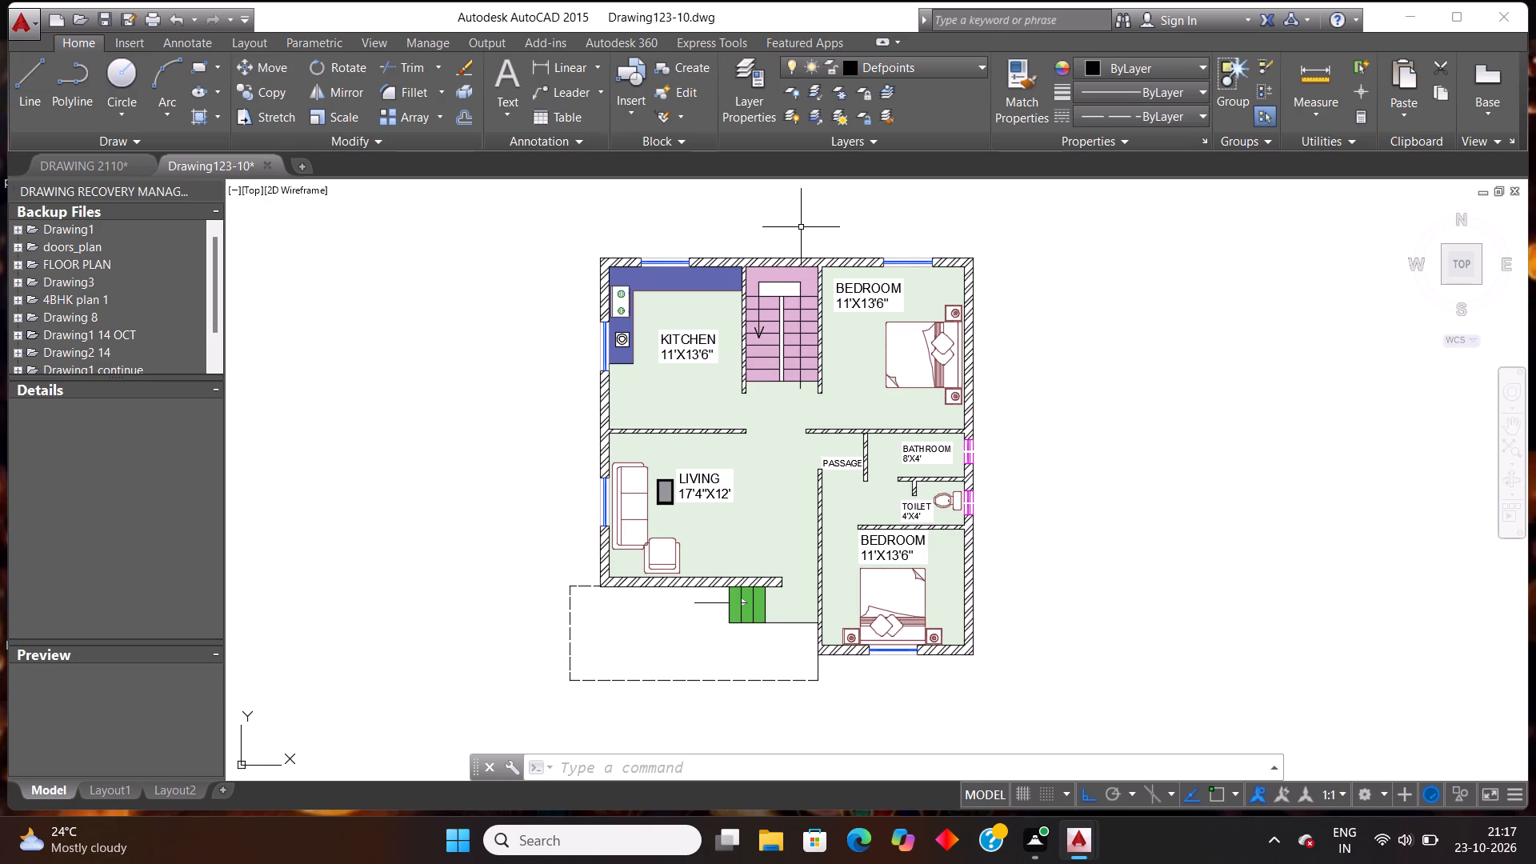
scroll(784, 402, up, 1)
scroll(615, 432, down, 1)
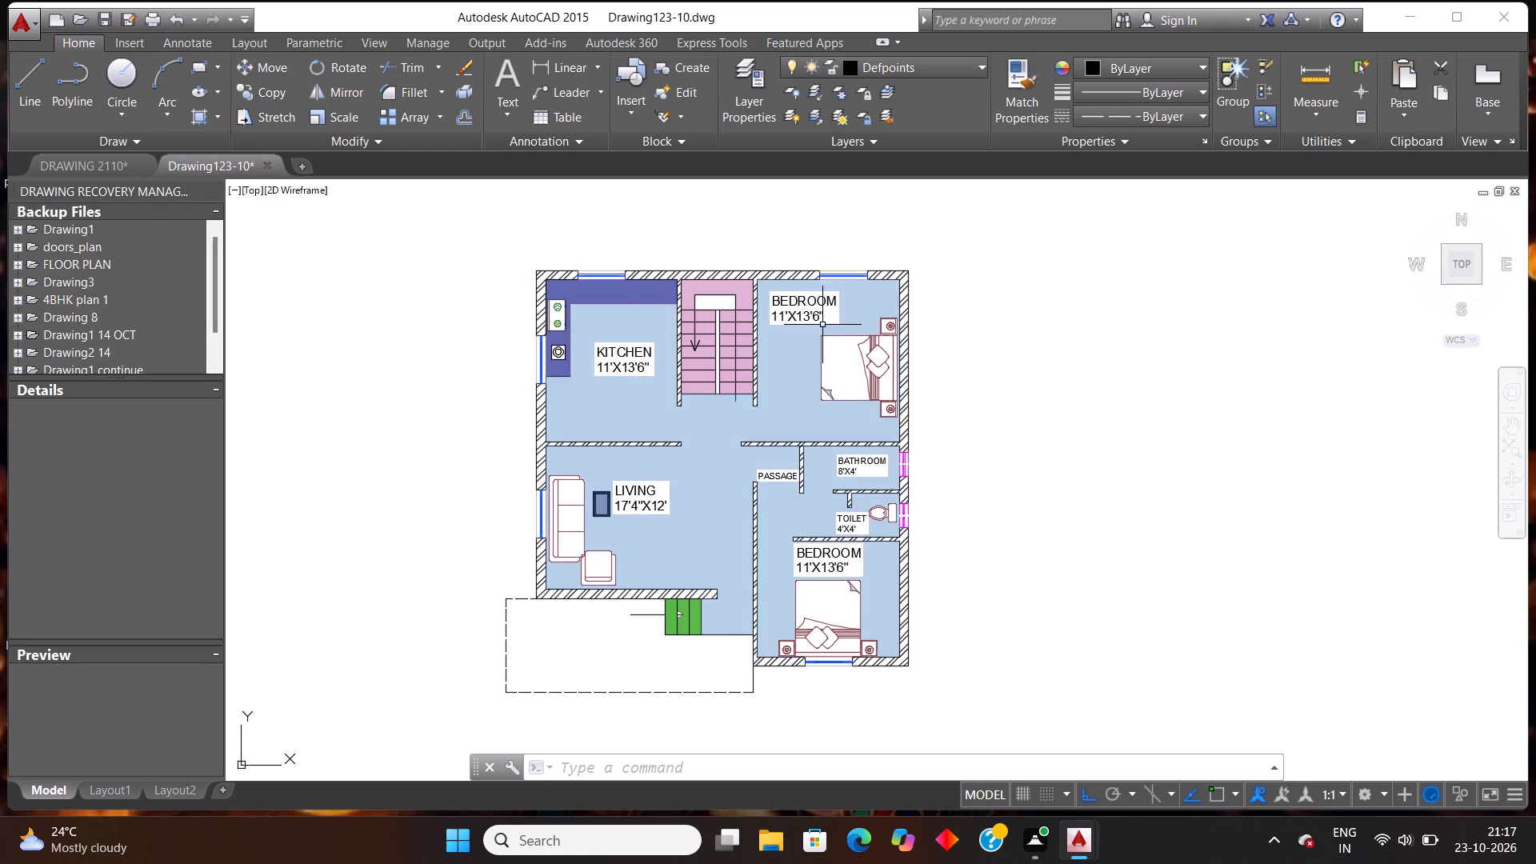
scroll(782, 320, down, 1)
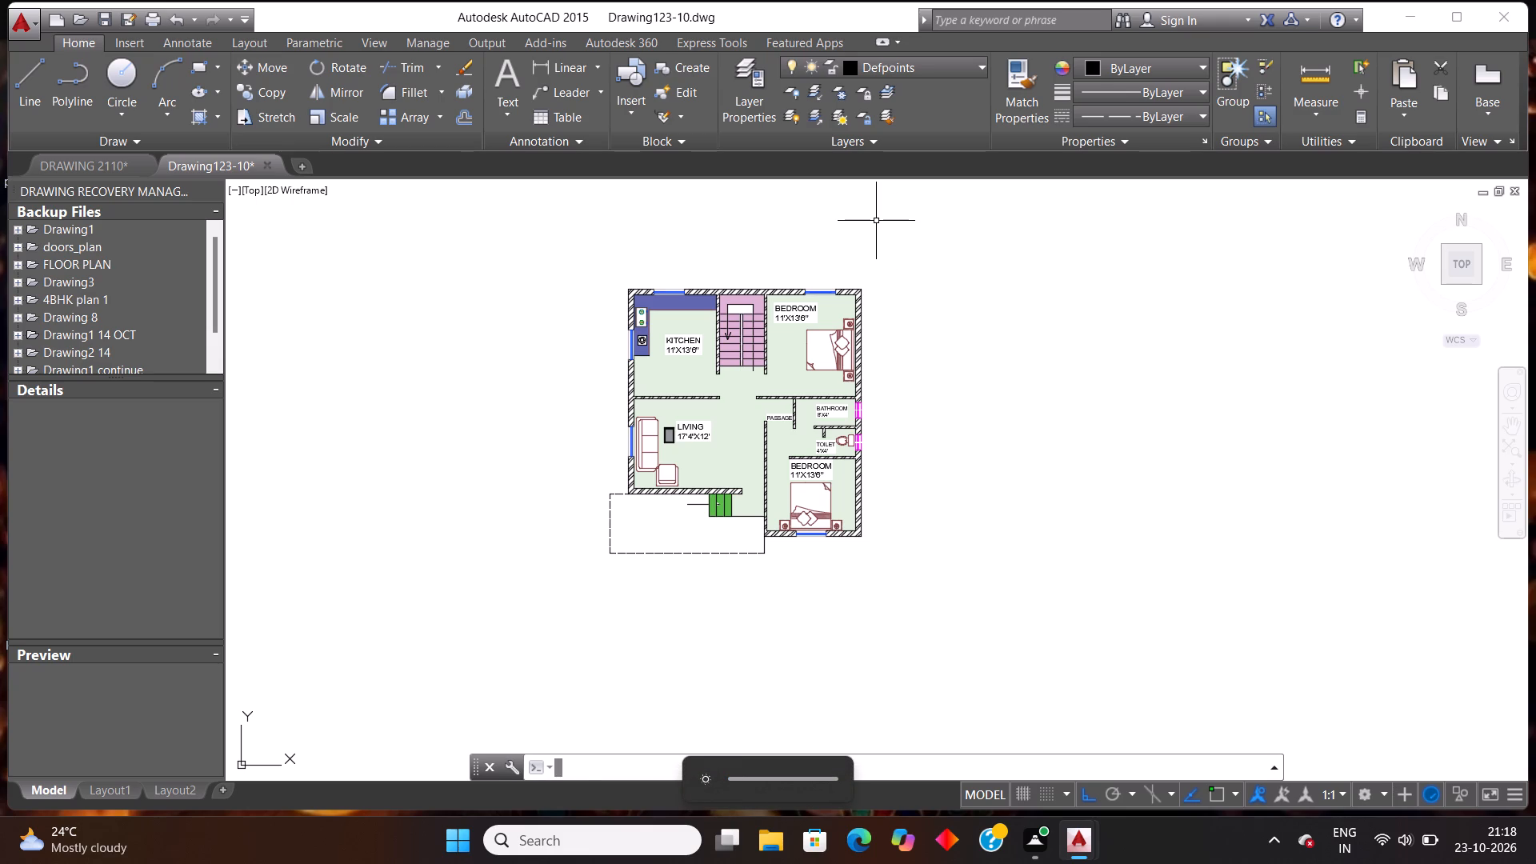
scroll(603, 316, down, 1)
scroll(672, 300, up, 1)
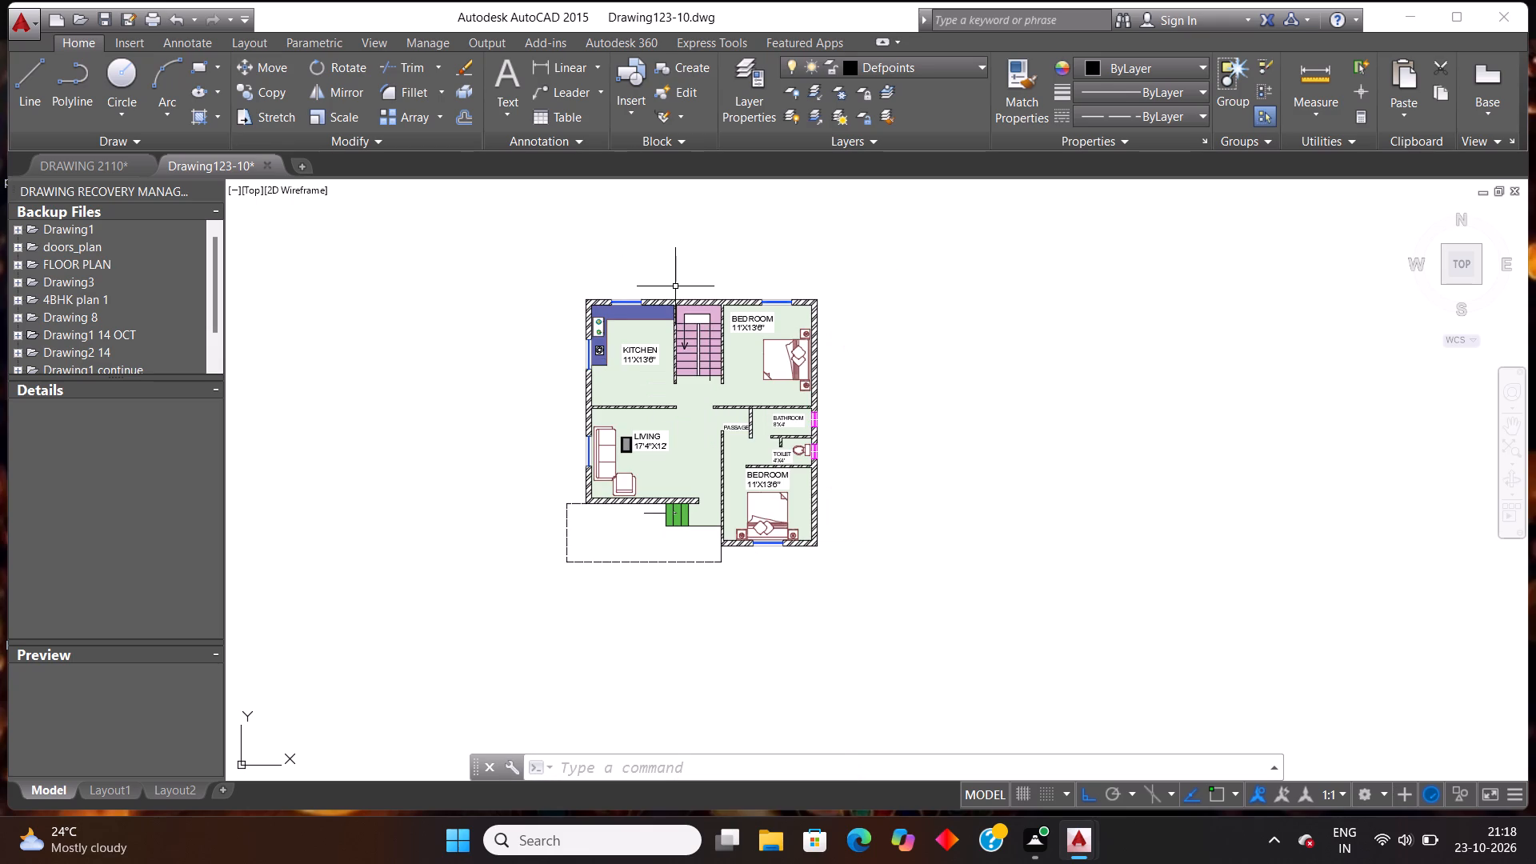
scroll(650, 329, up, 2)
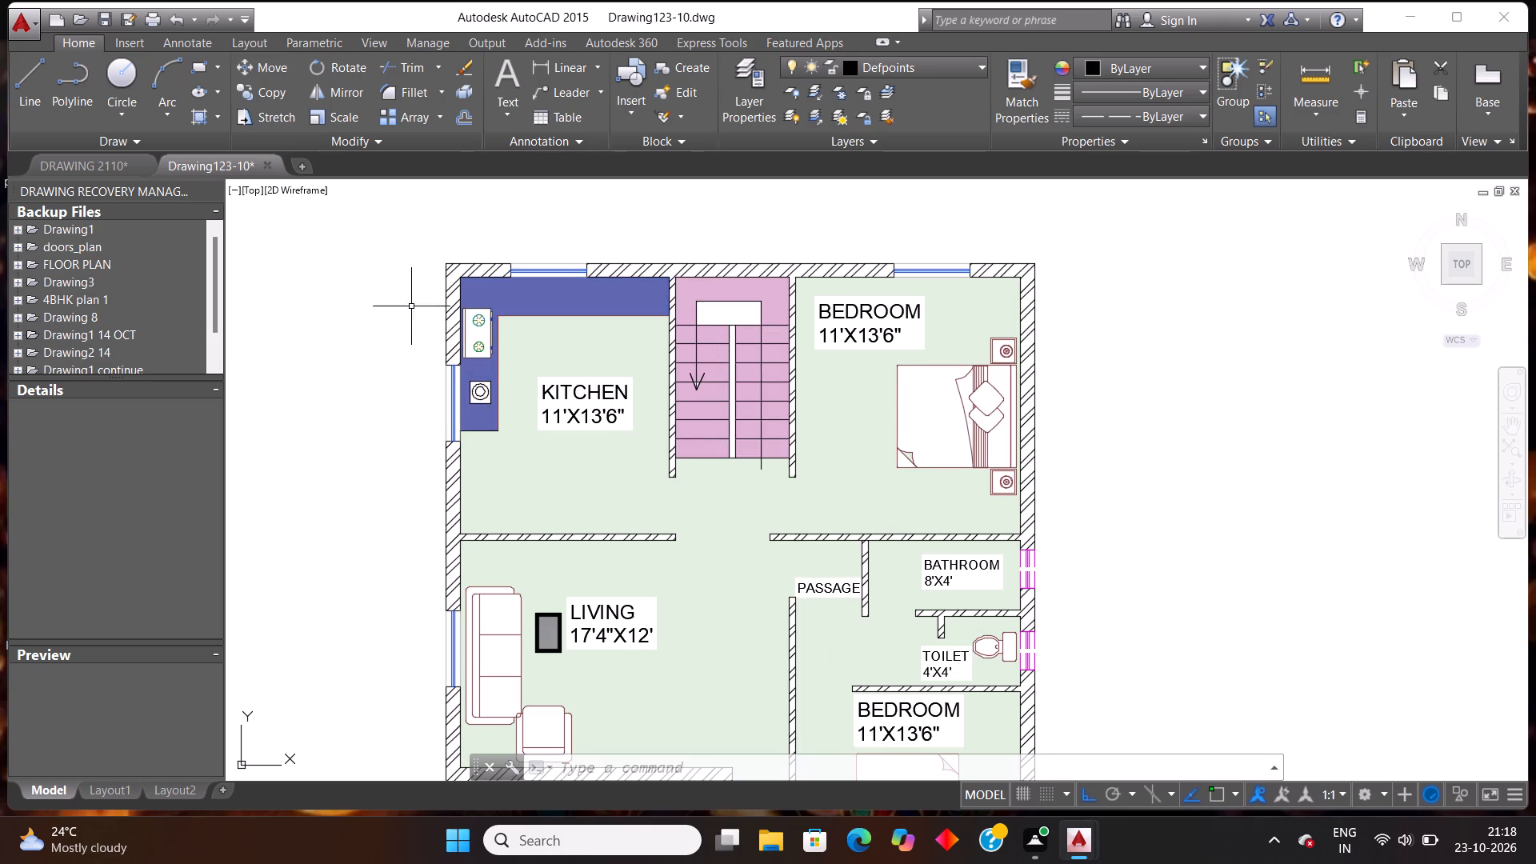
scroll(434, 248, up, 1)
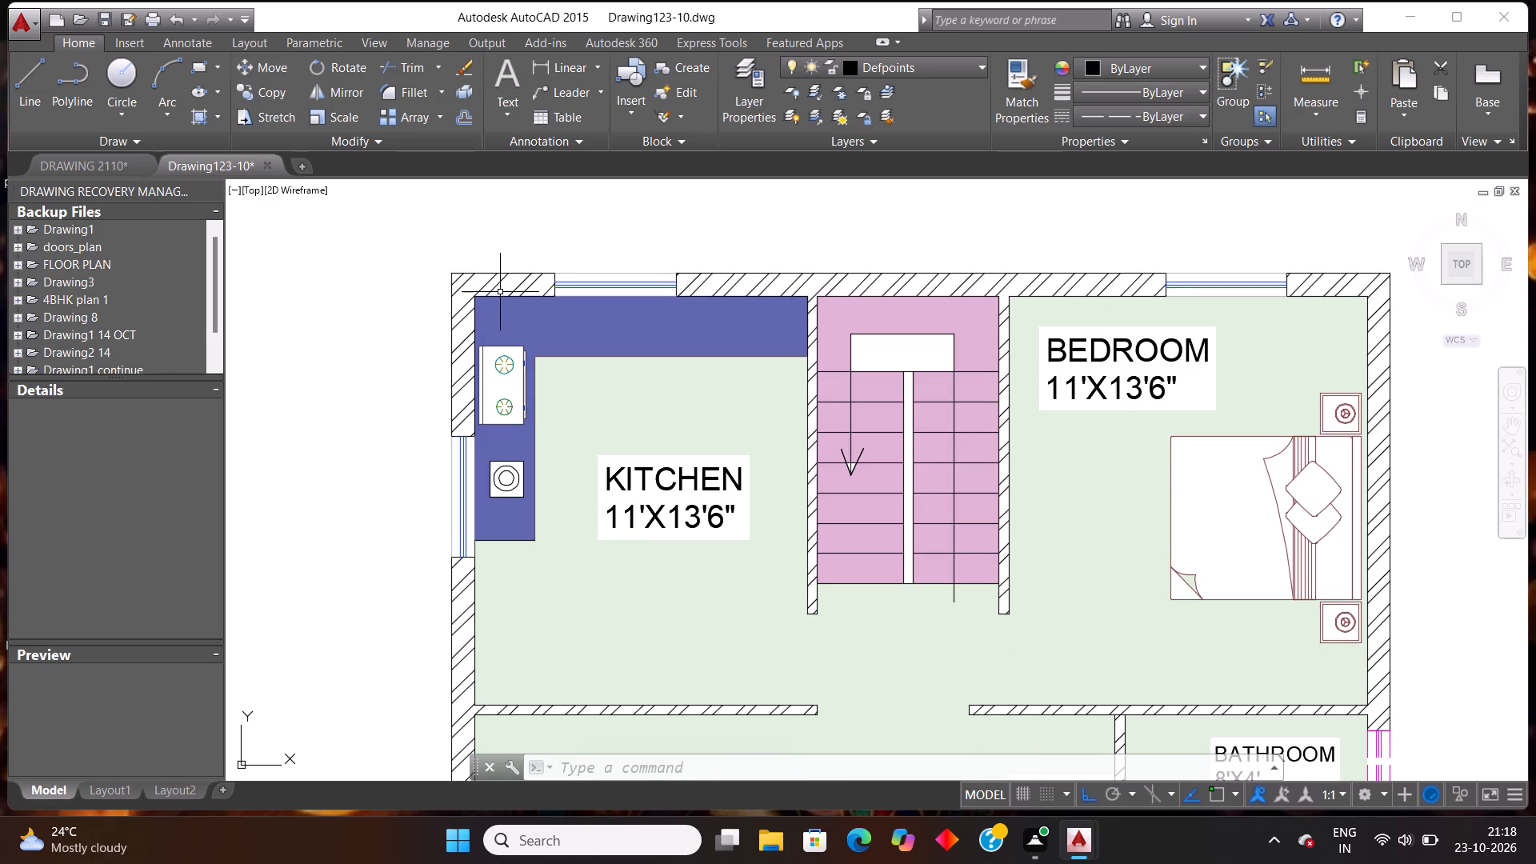
Select the wall hatch to check its pattern settings and its extent across the plan, and deselect it.
click(494, 285)
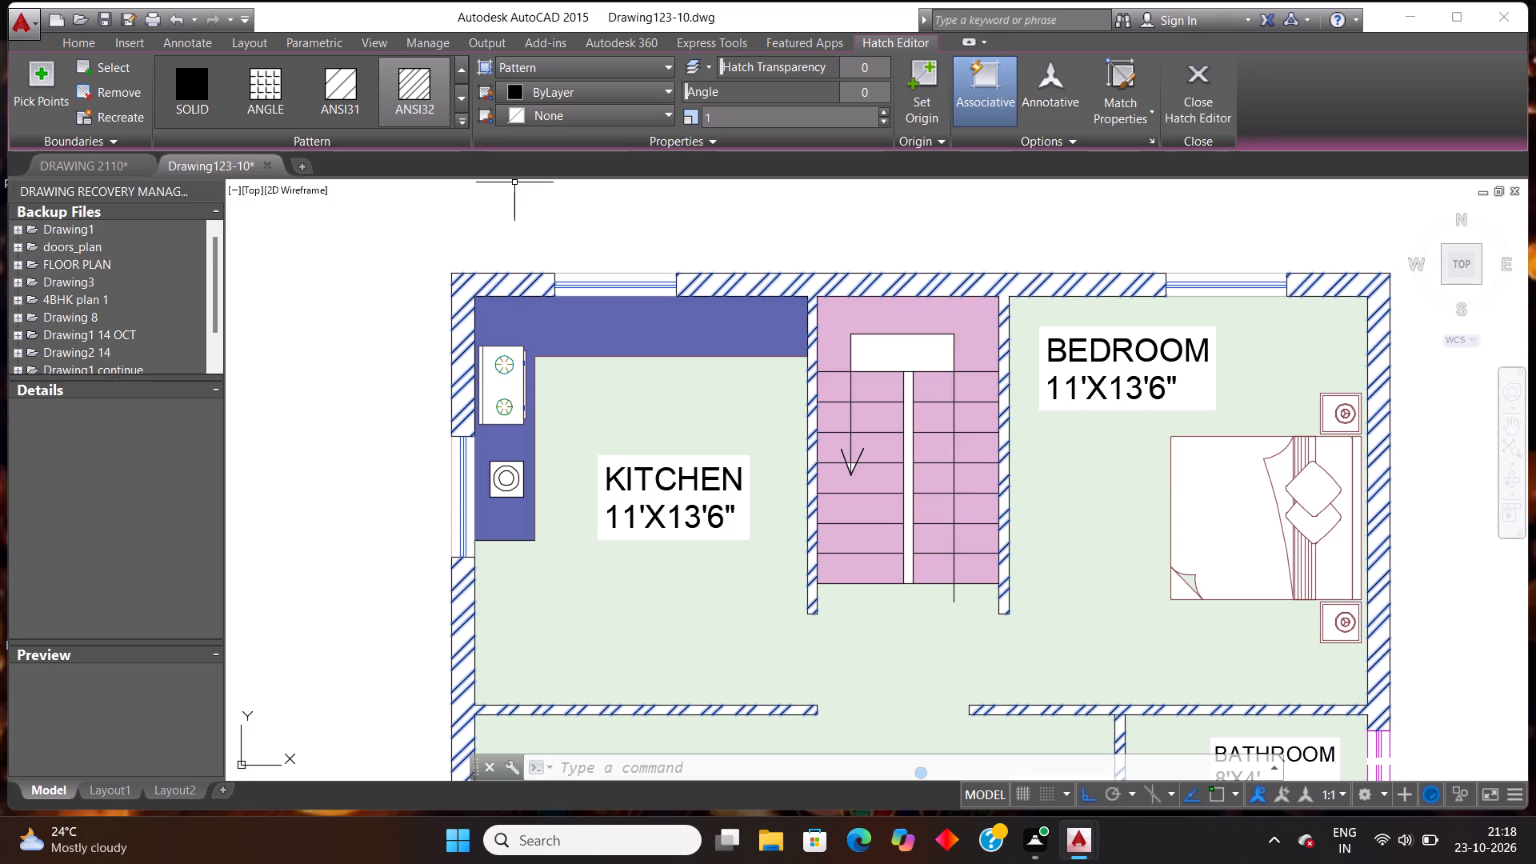
scroll(521, 314, down, 3)
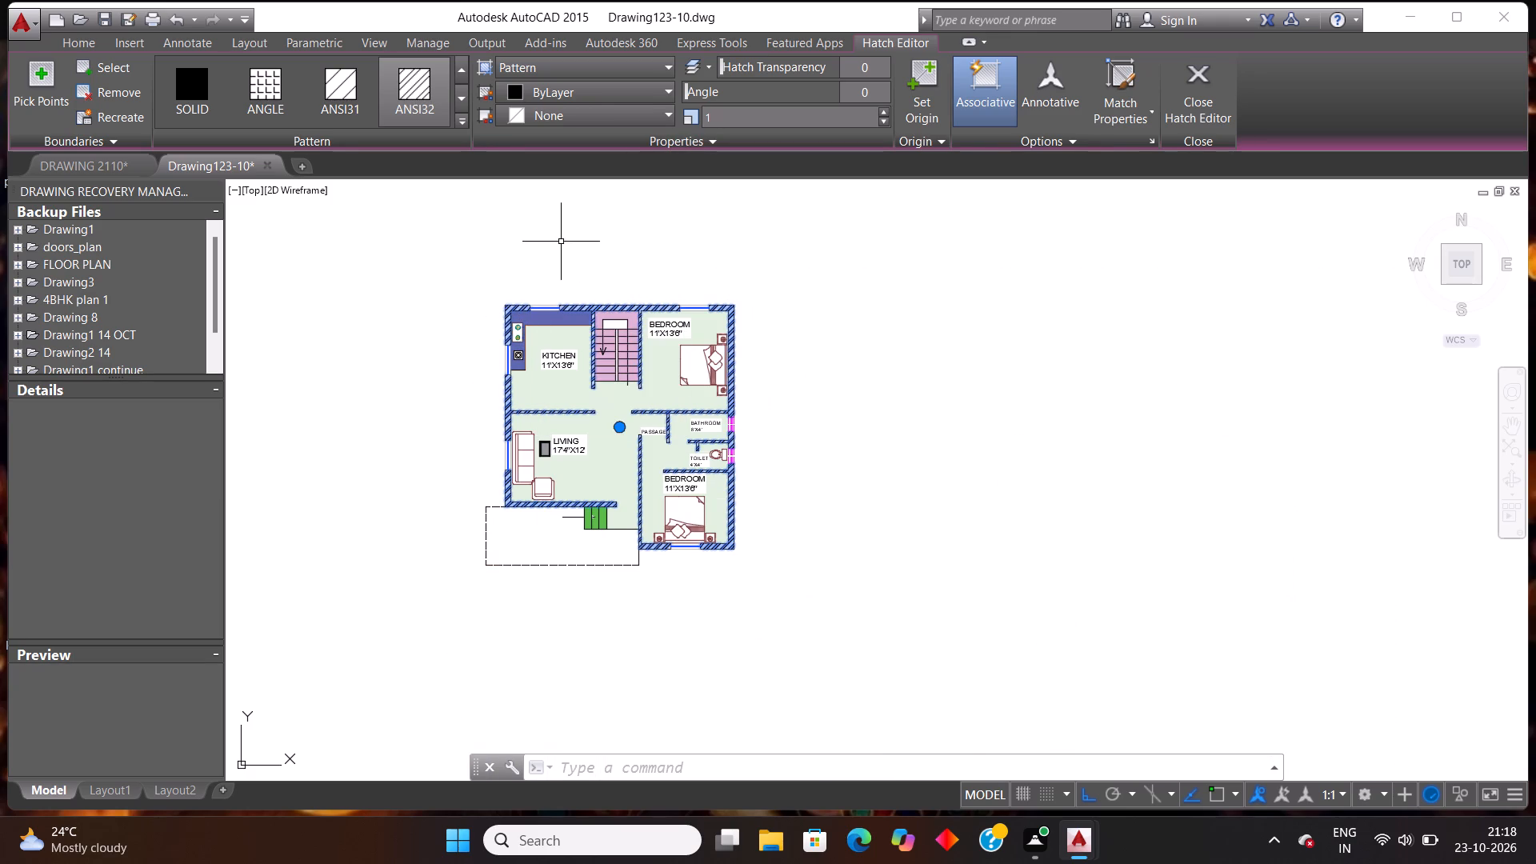
key(Escape)
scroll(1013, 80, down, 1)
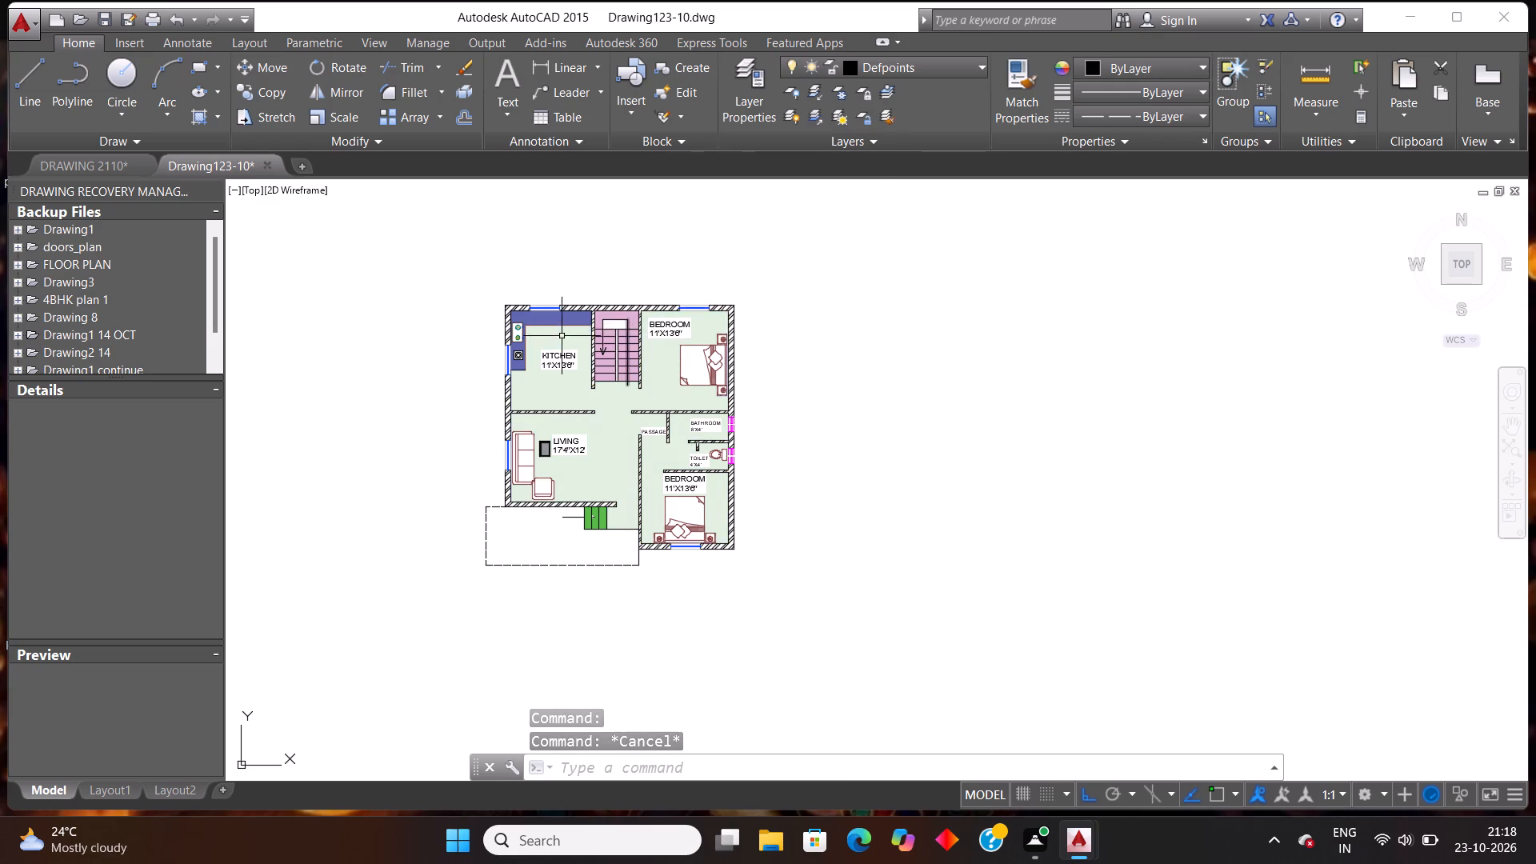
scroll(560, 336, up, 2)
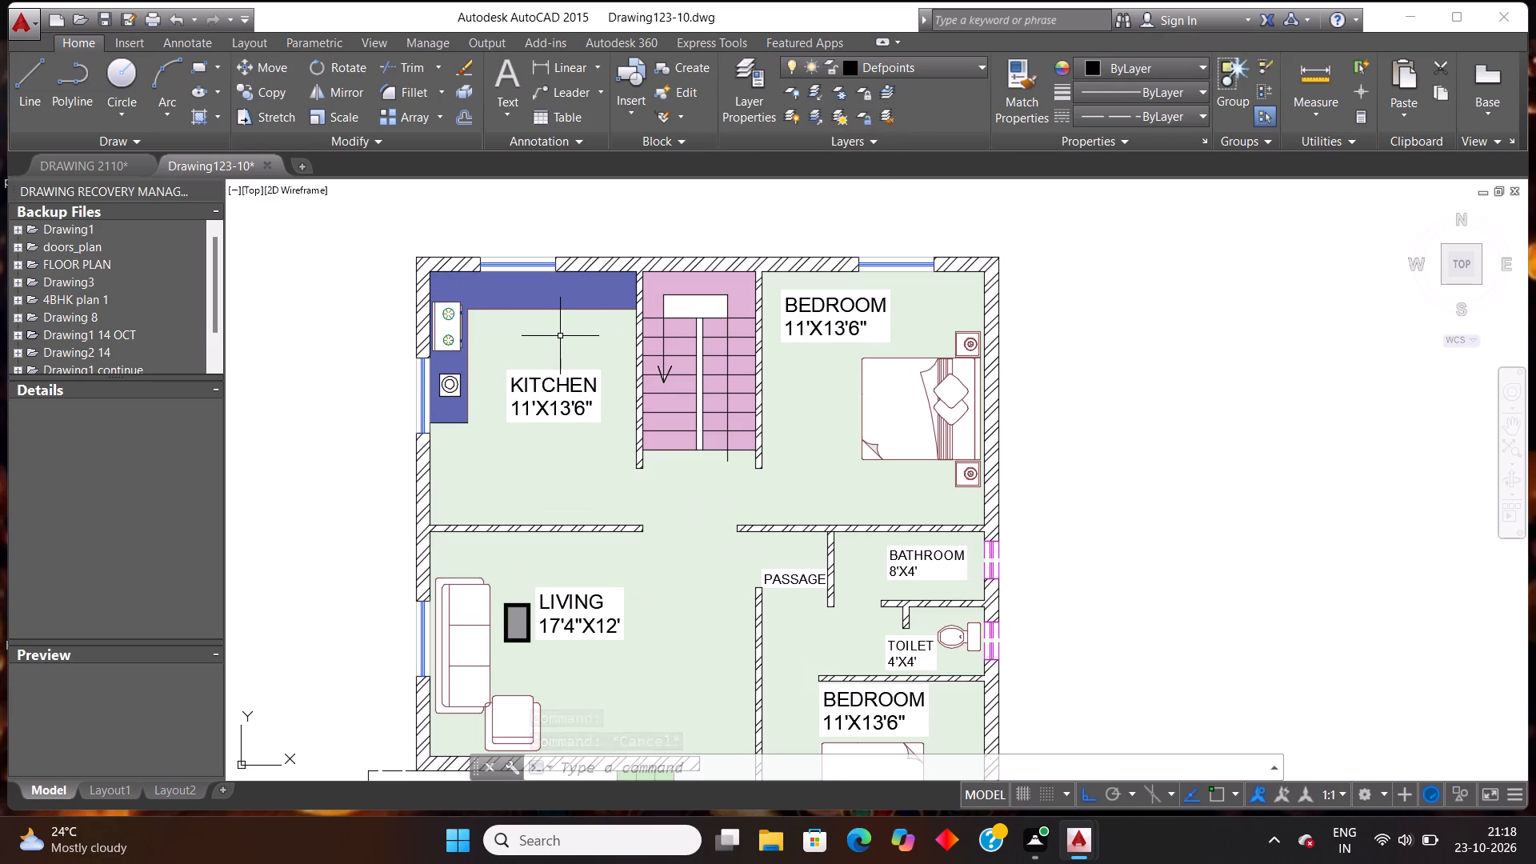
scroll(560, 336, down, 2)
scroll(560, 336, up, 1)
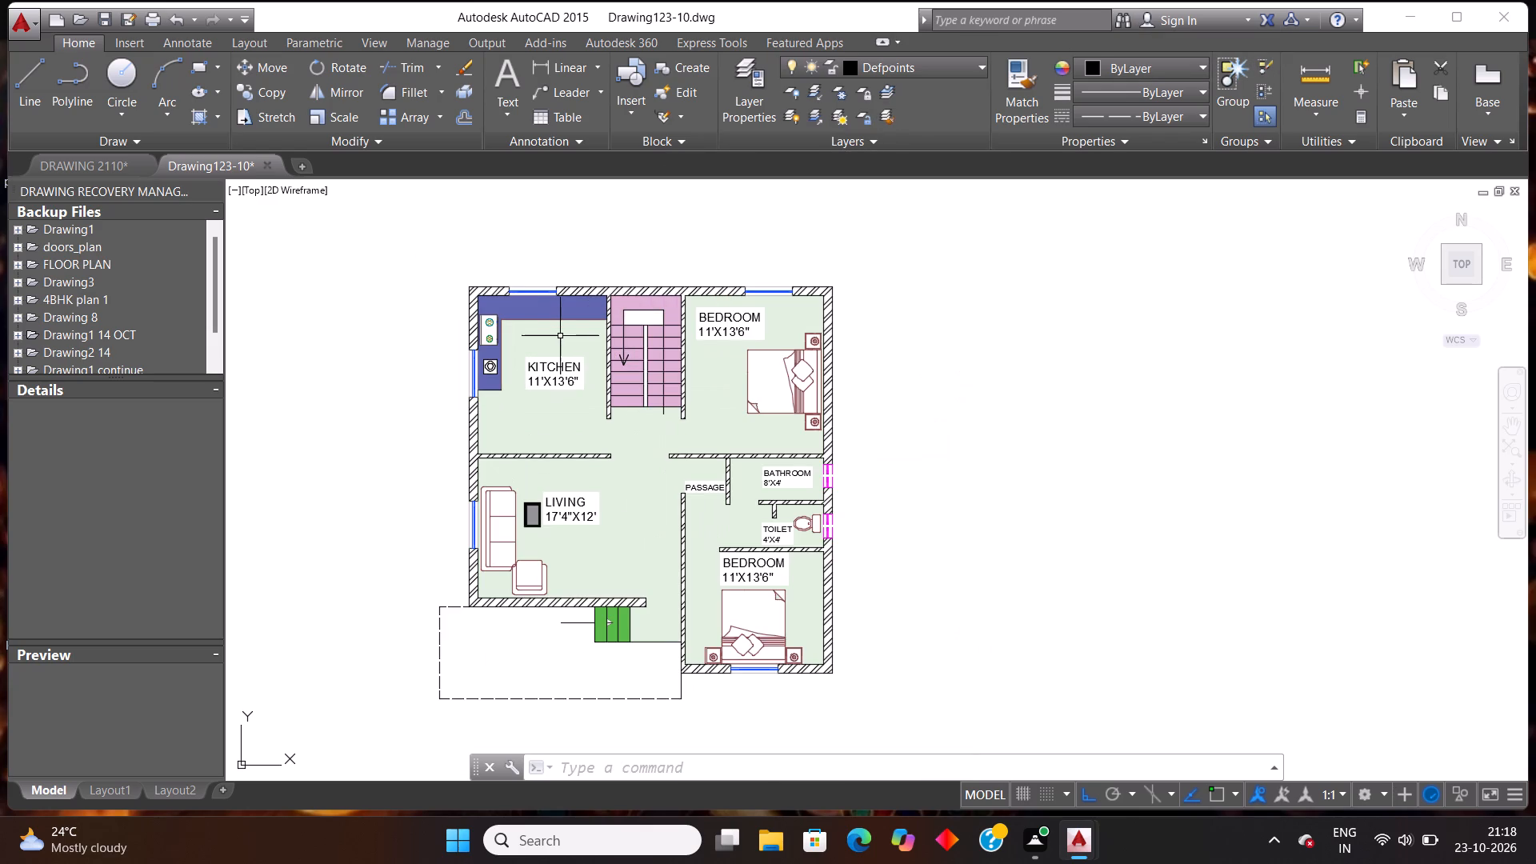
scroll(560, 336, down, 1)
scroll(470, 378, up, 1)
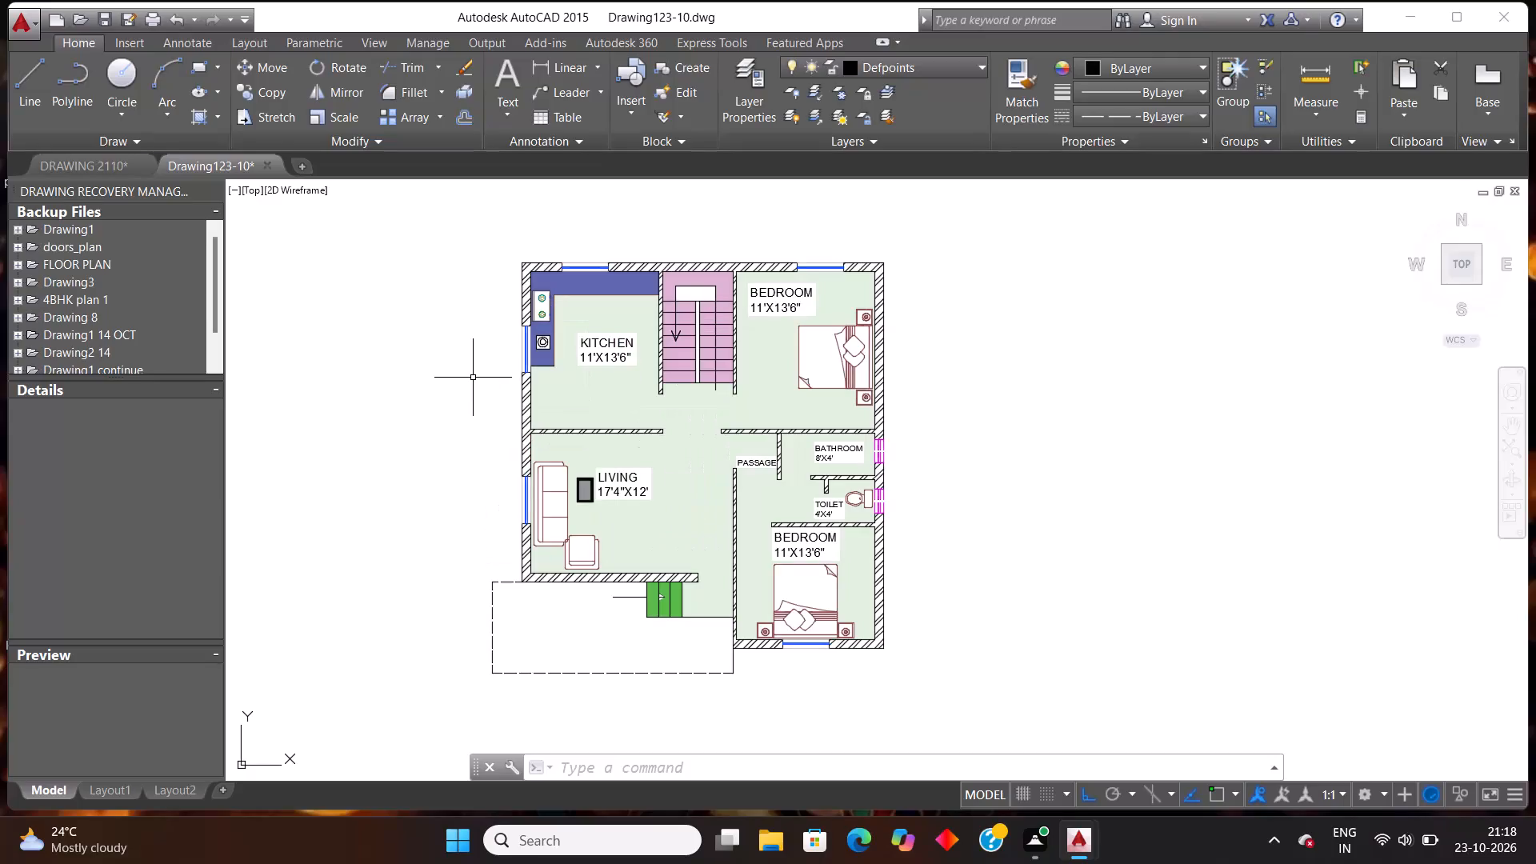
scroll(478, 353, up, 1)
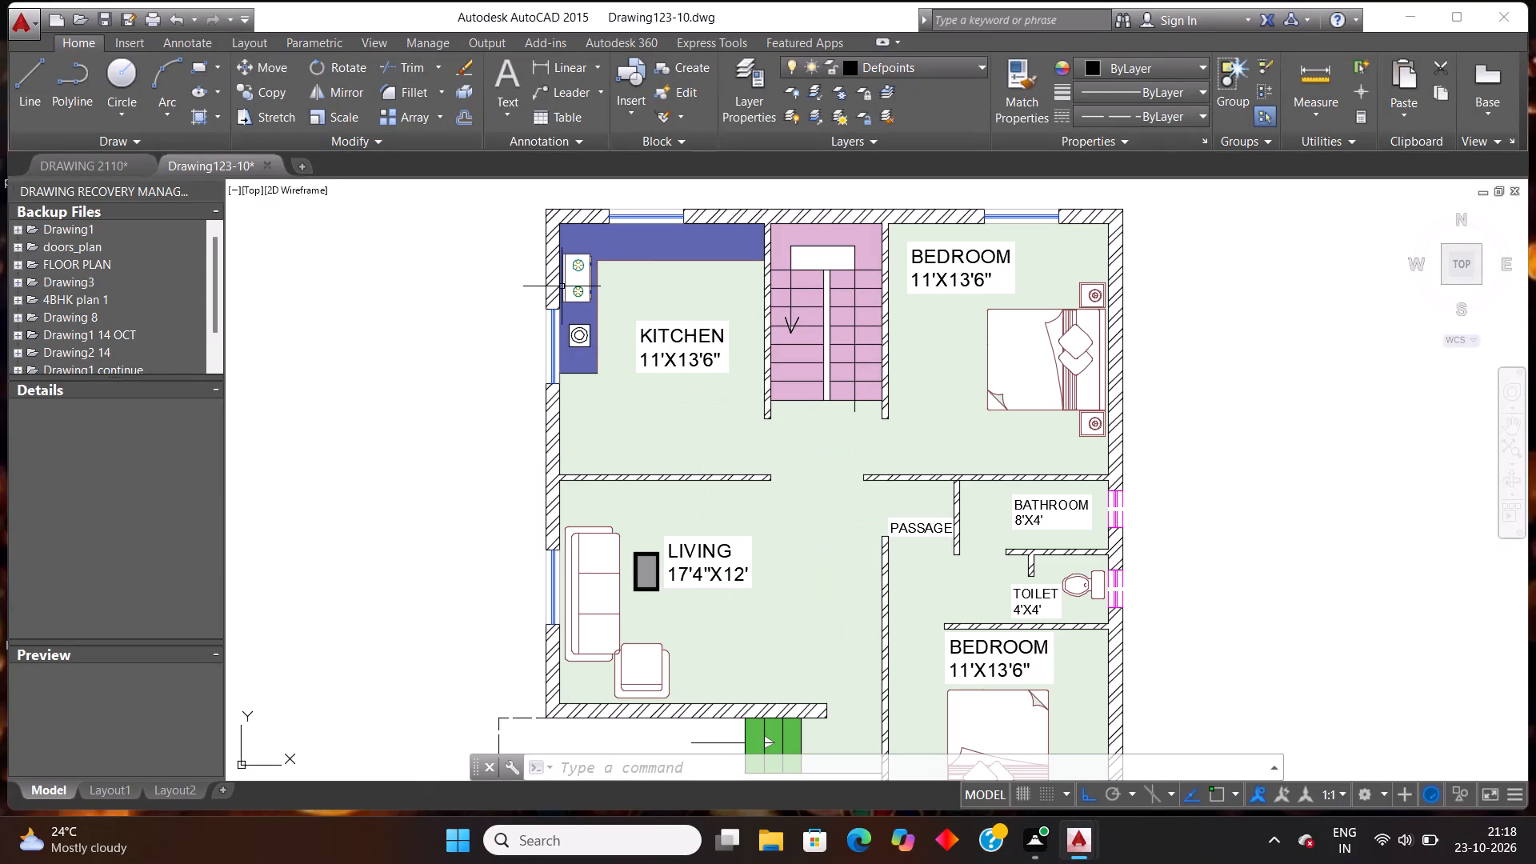
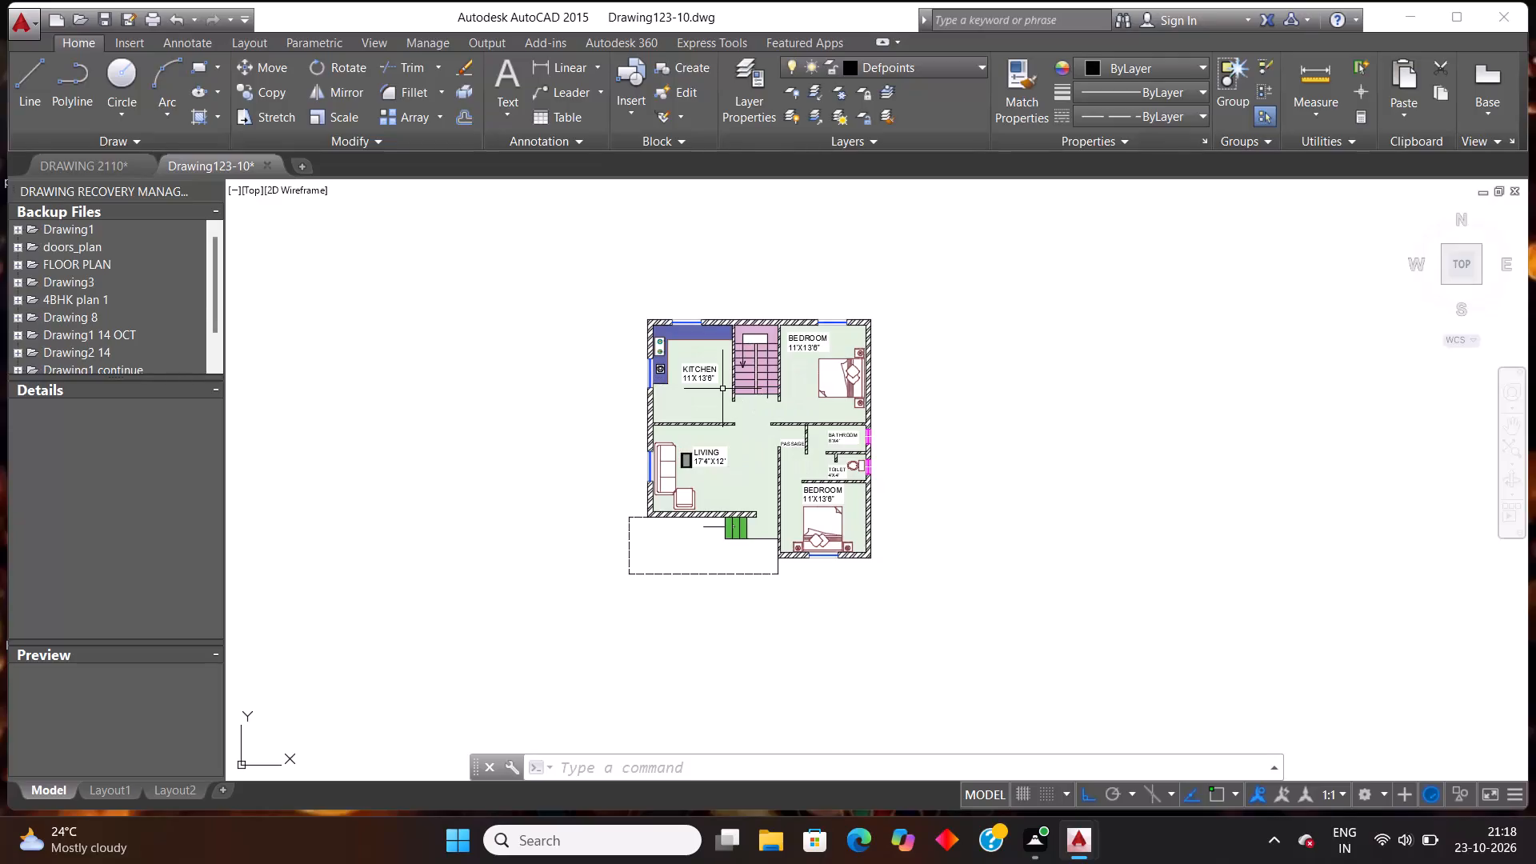
Draw a dashed boundary rectangle on the Defpoints layer around the whole floor plan, including the outline outside the entrance steps.
scroll(722, 389, up, 1)
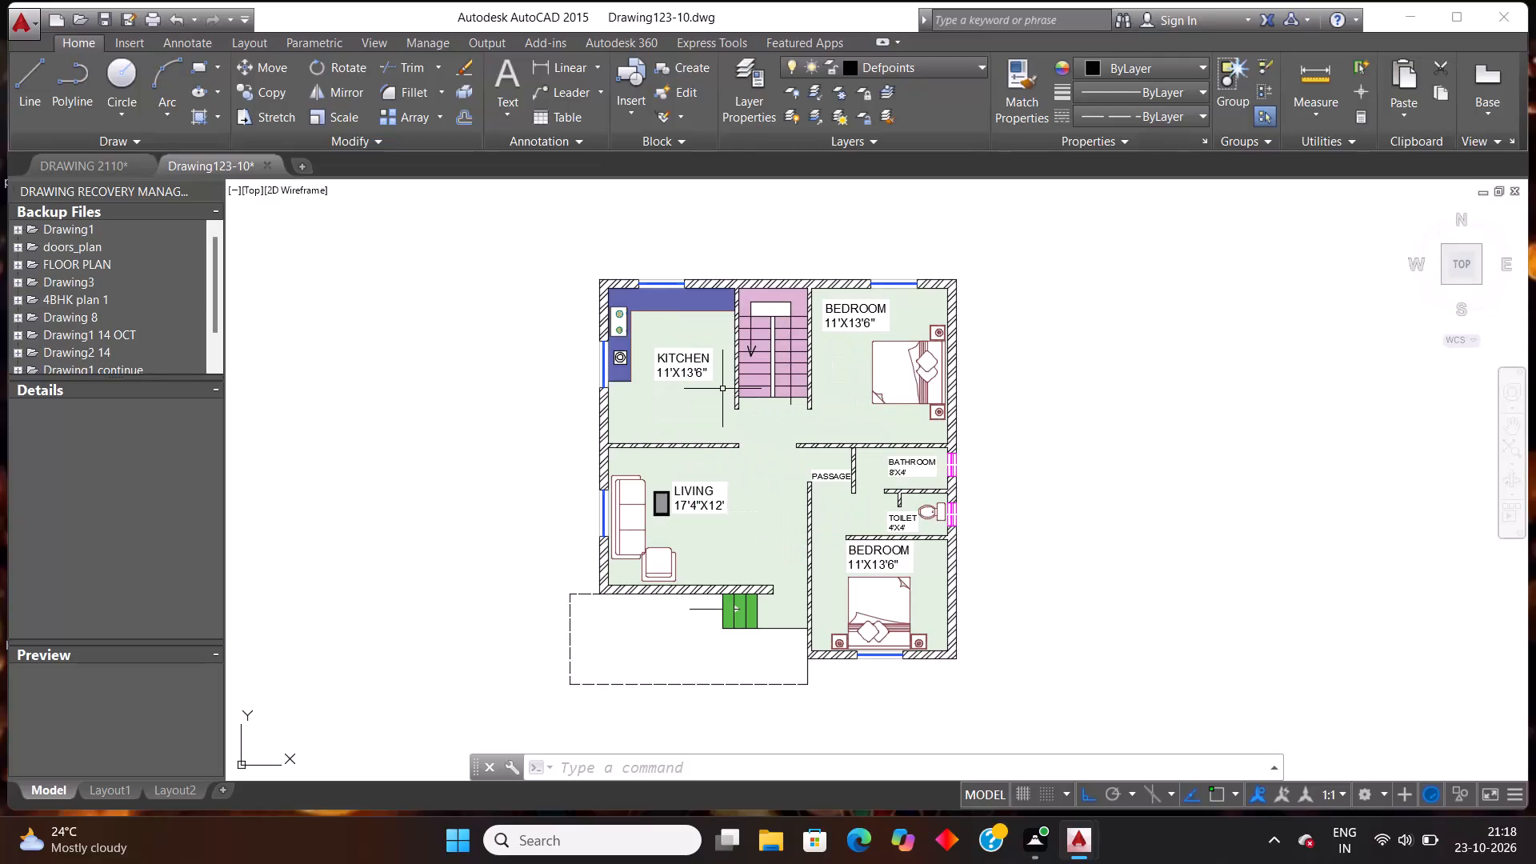
key(Escape)
text(REC)
key(Return)
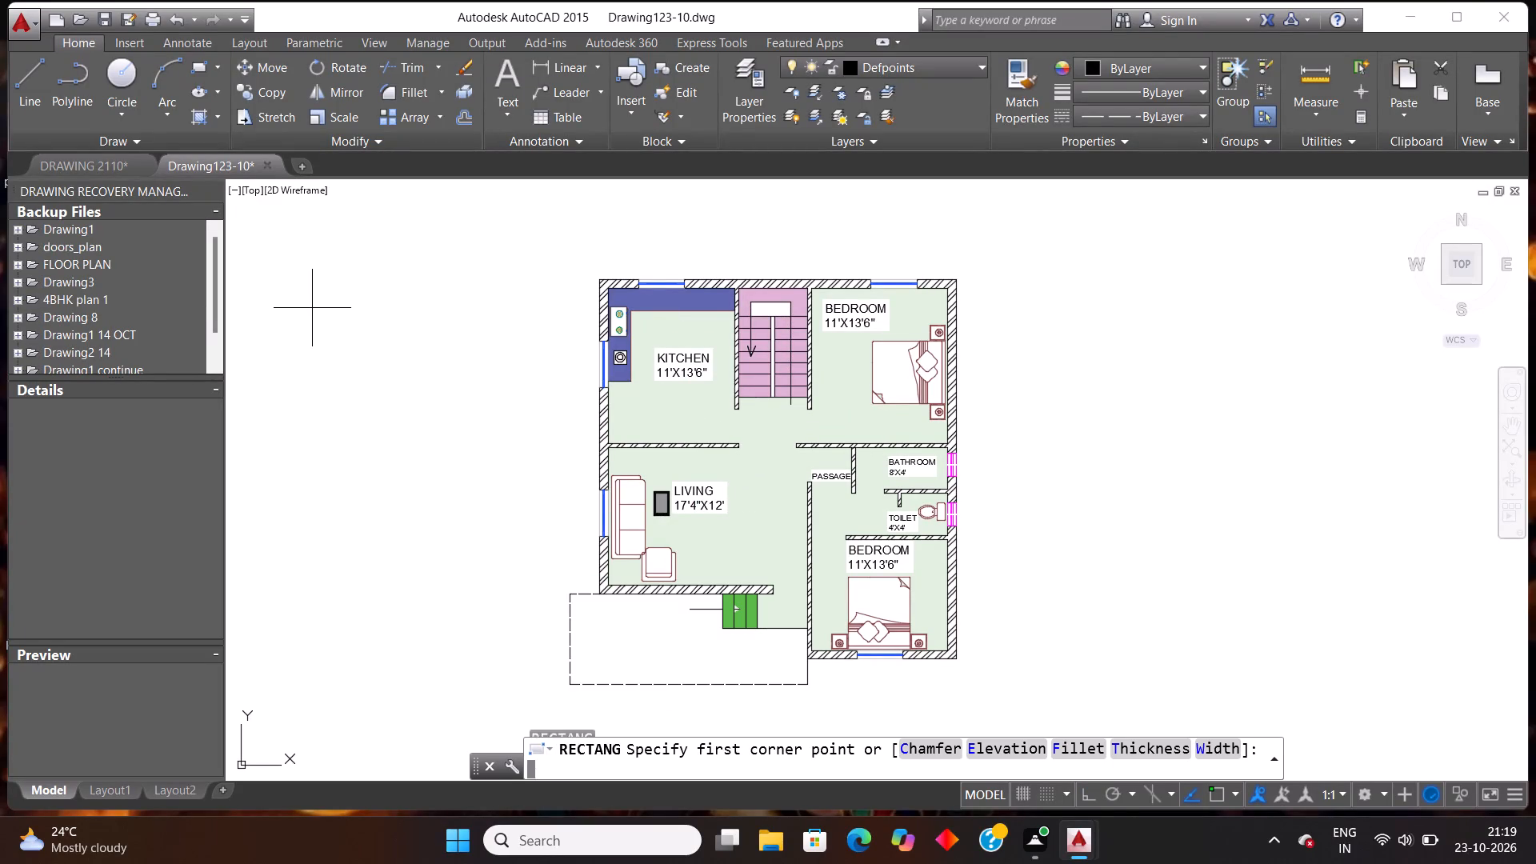
click(526, 236)
scroll(974, 554, down, 1)
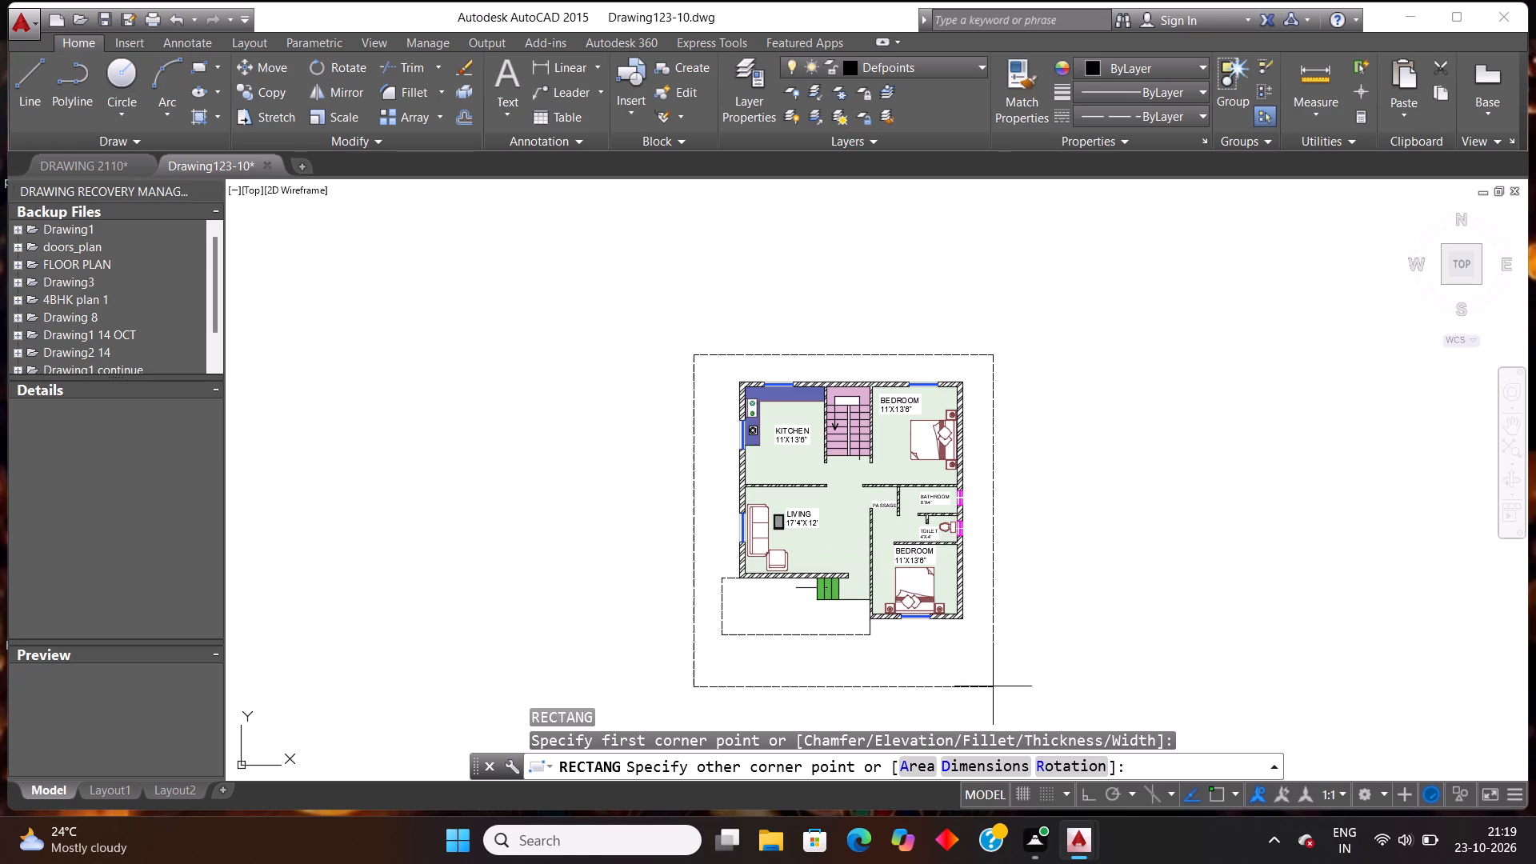
click(1000, 671)
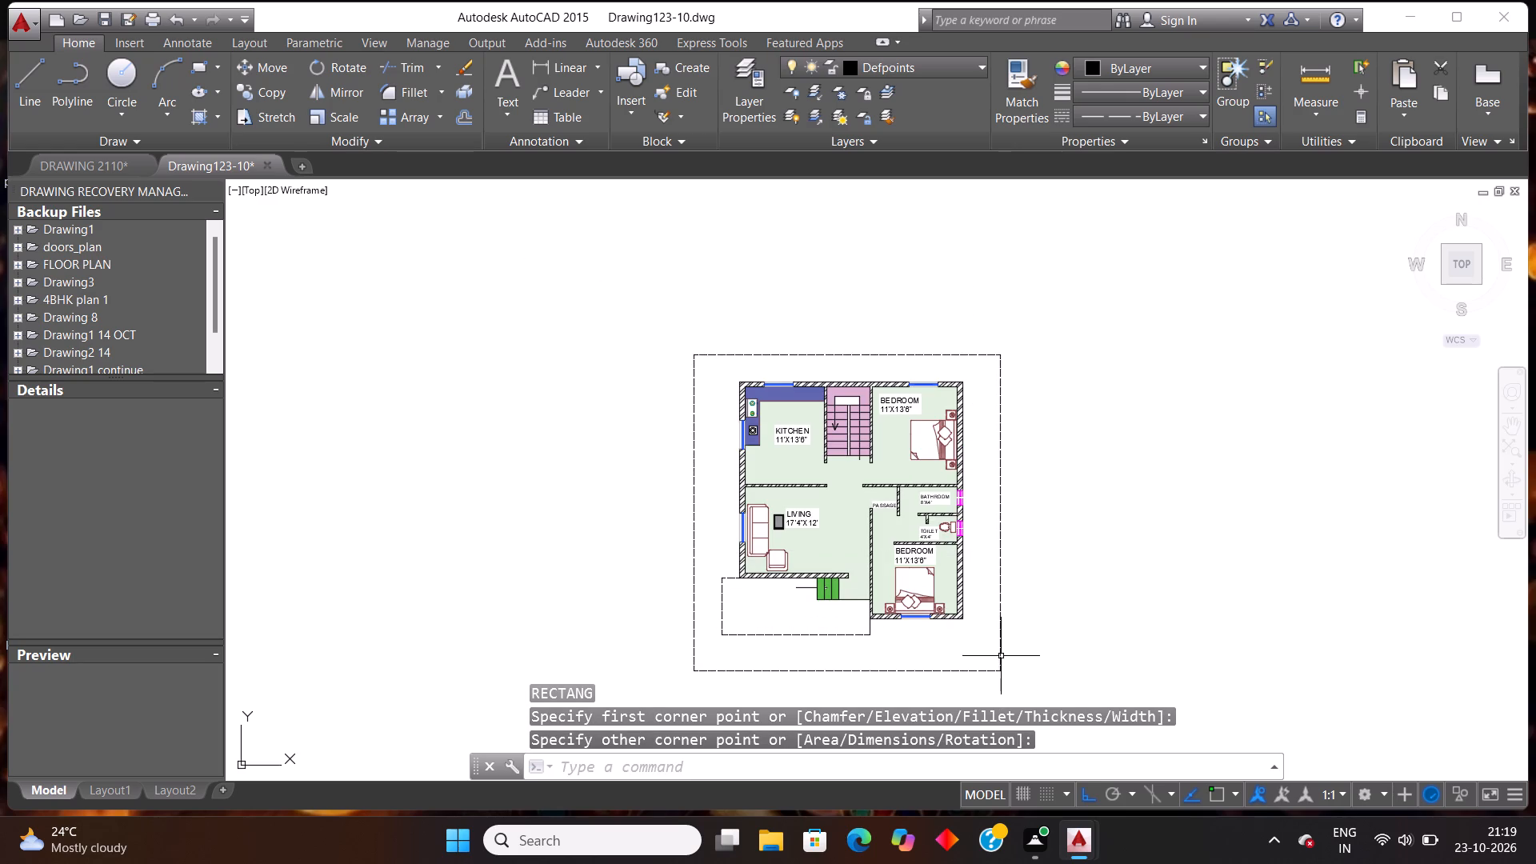
key(Escape)
key(Escape)
Examine the floor plan and how the boundary rectangle surrounds it, particularly along the north and east sides.
scroll(1030, 408, down, 2)
scroll(1032, 417, up, 2)
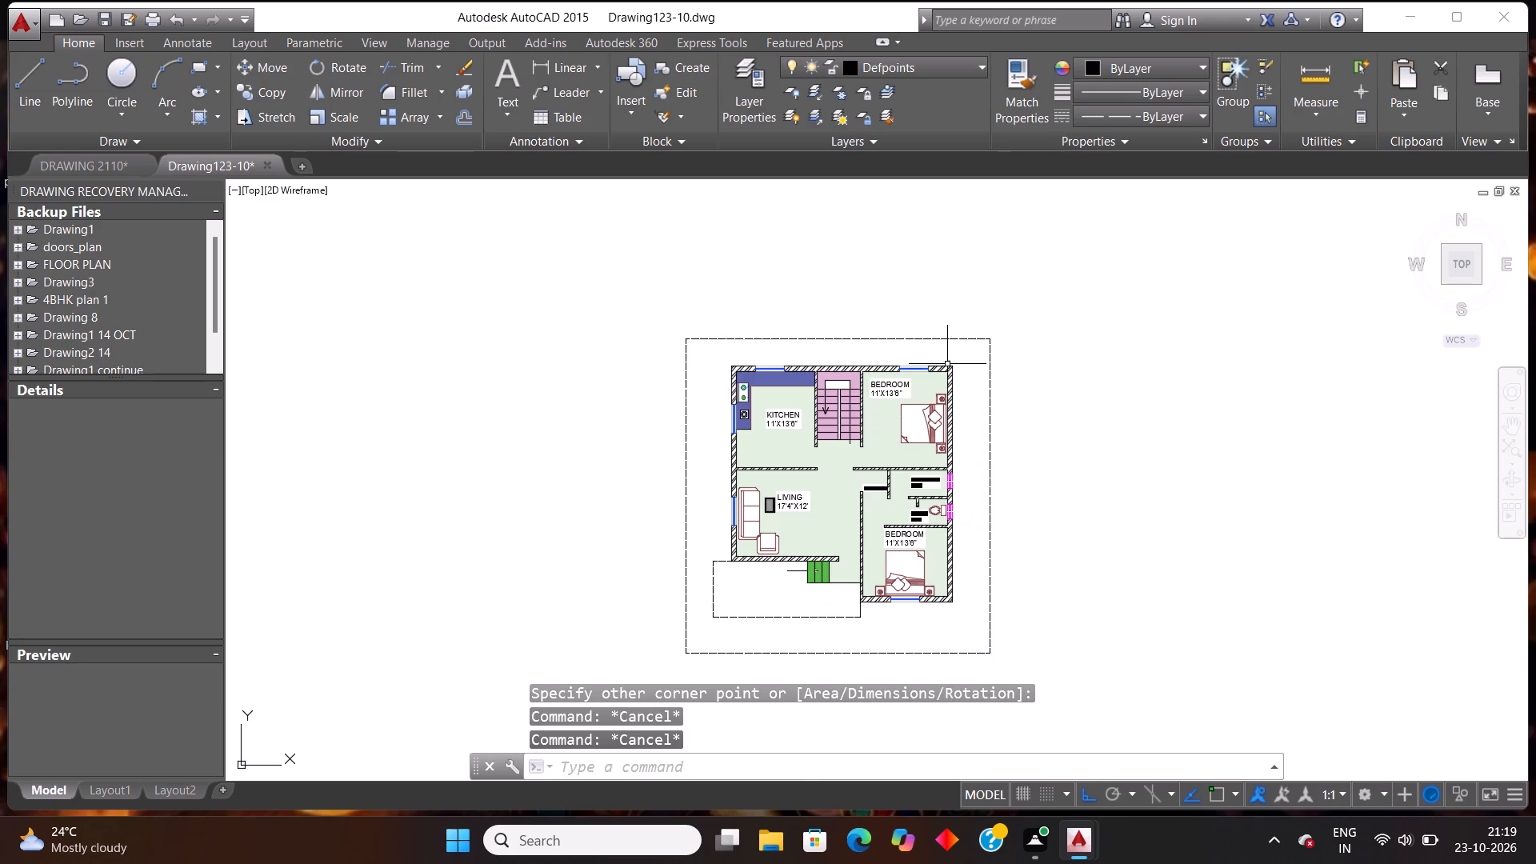
scroll(945, 362, up, 1)
scroll(932, 344, down, 1)
scroll(929, 334, up, 1)
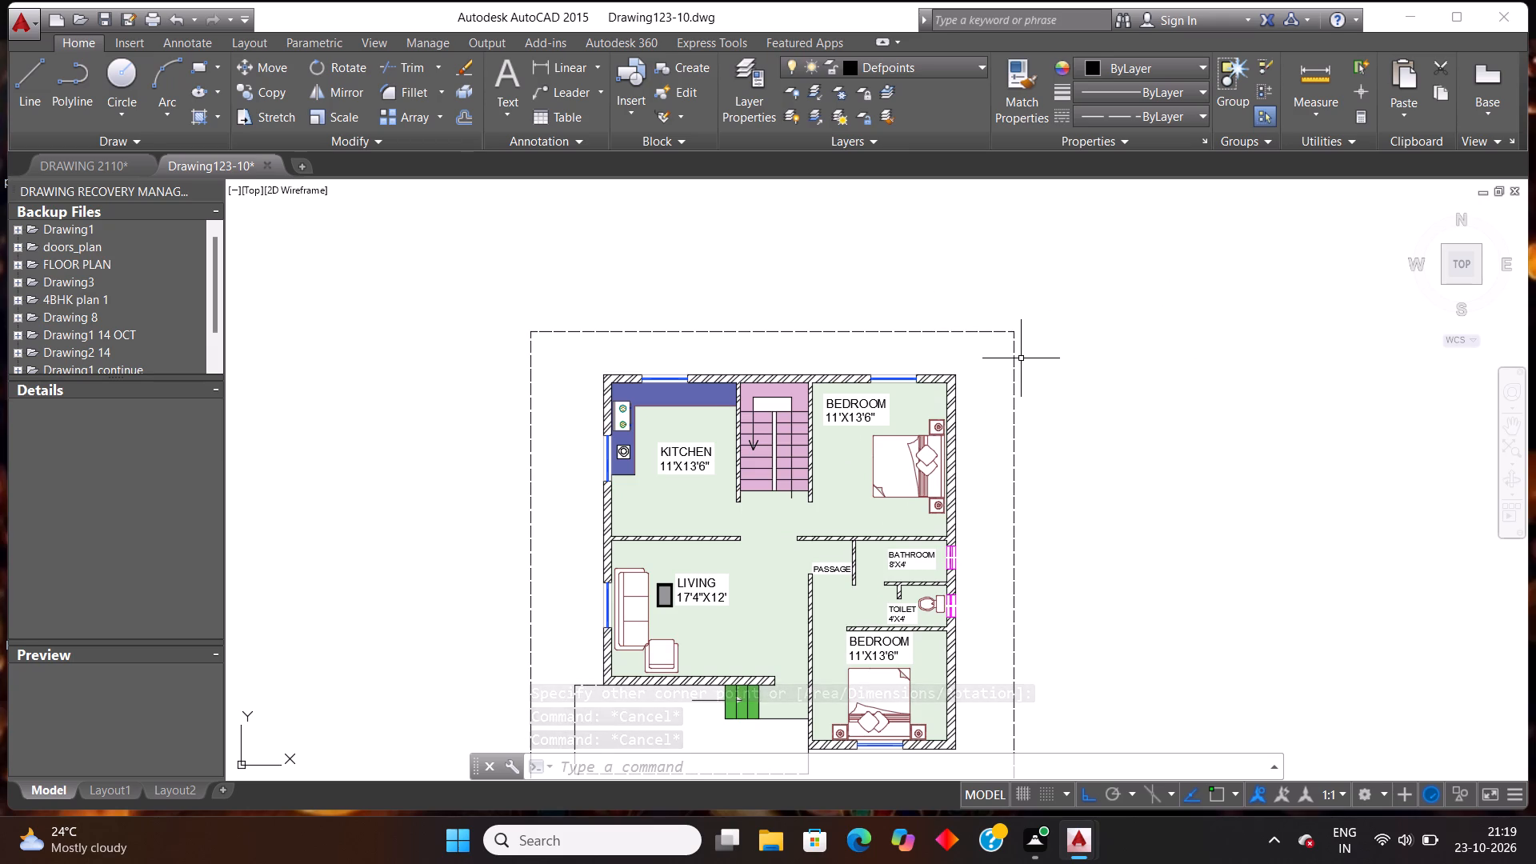
scroll(1026, 350, down, 1)
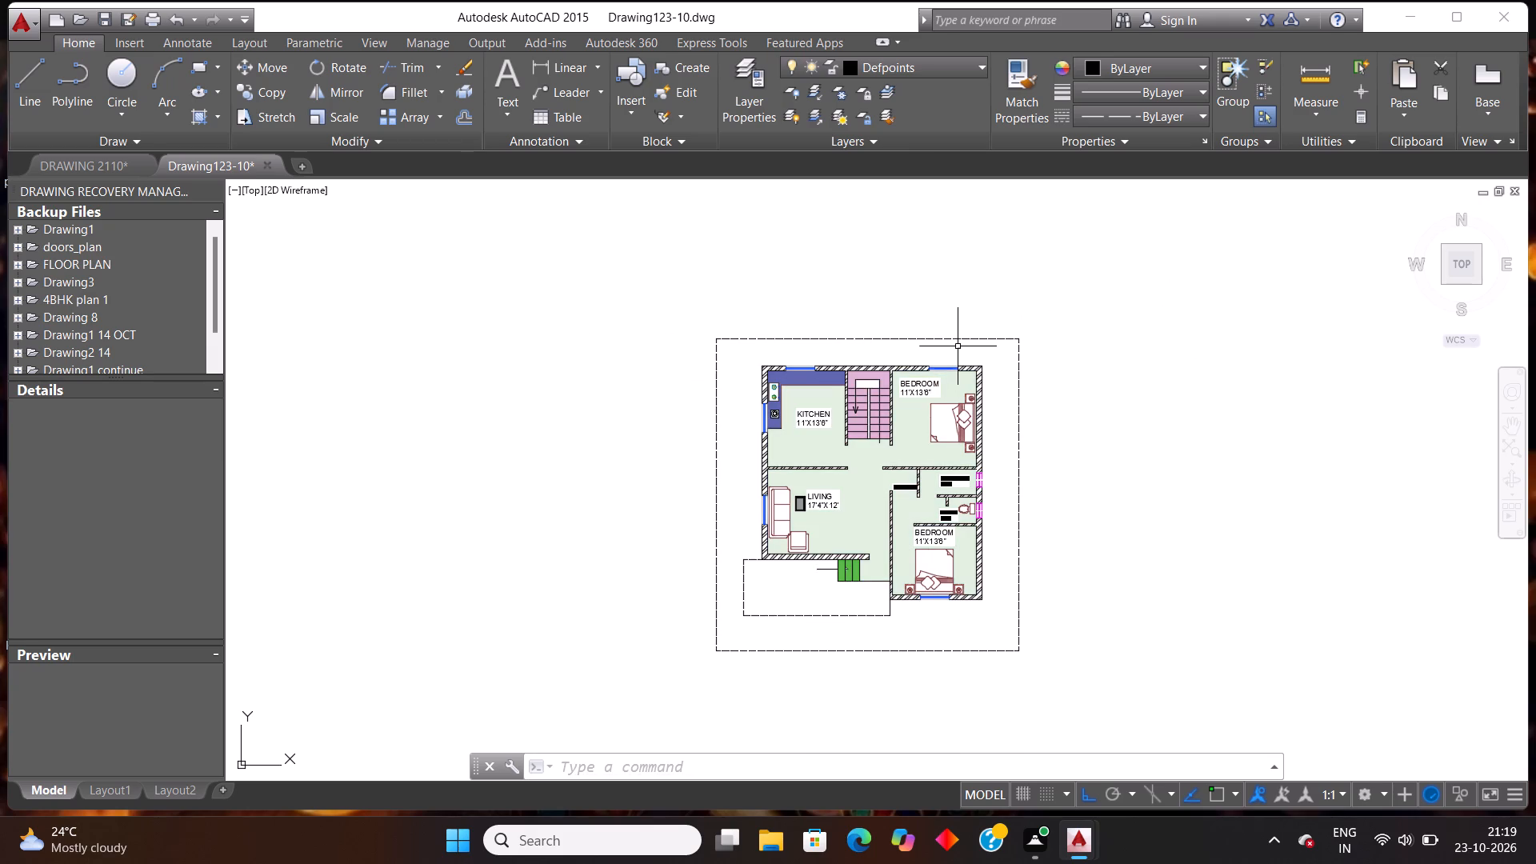
key(Escape)
scroll(1051, 375, up, 1)
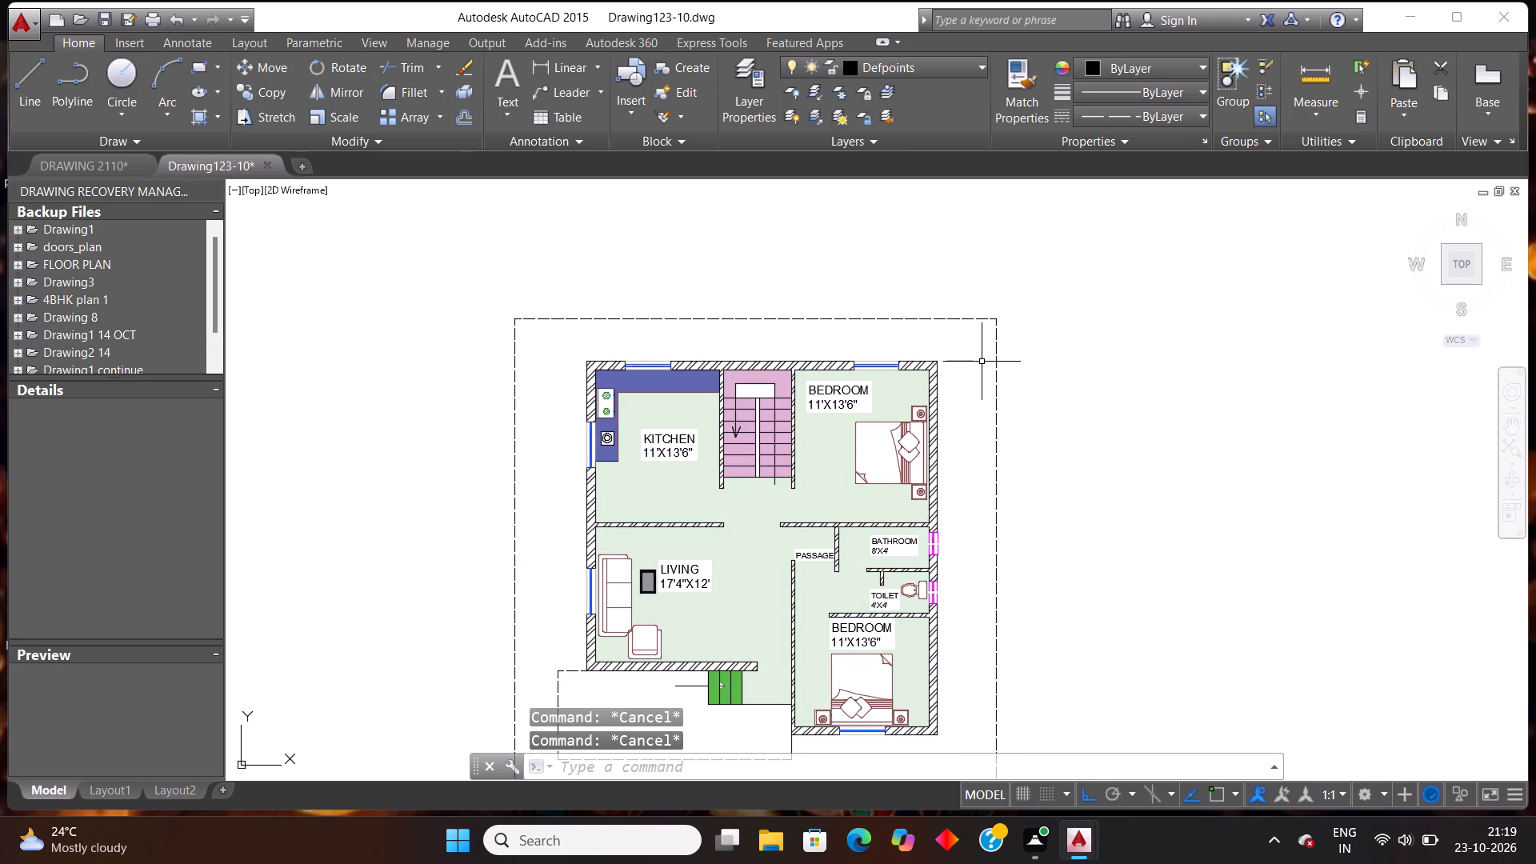
key(Escape)
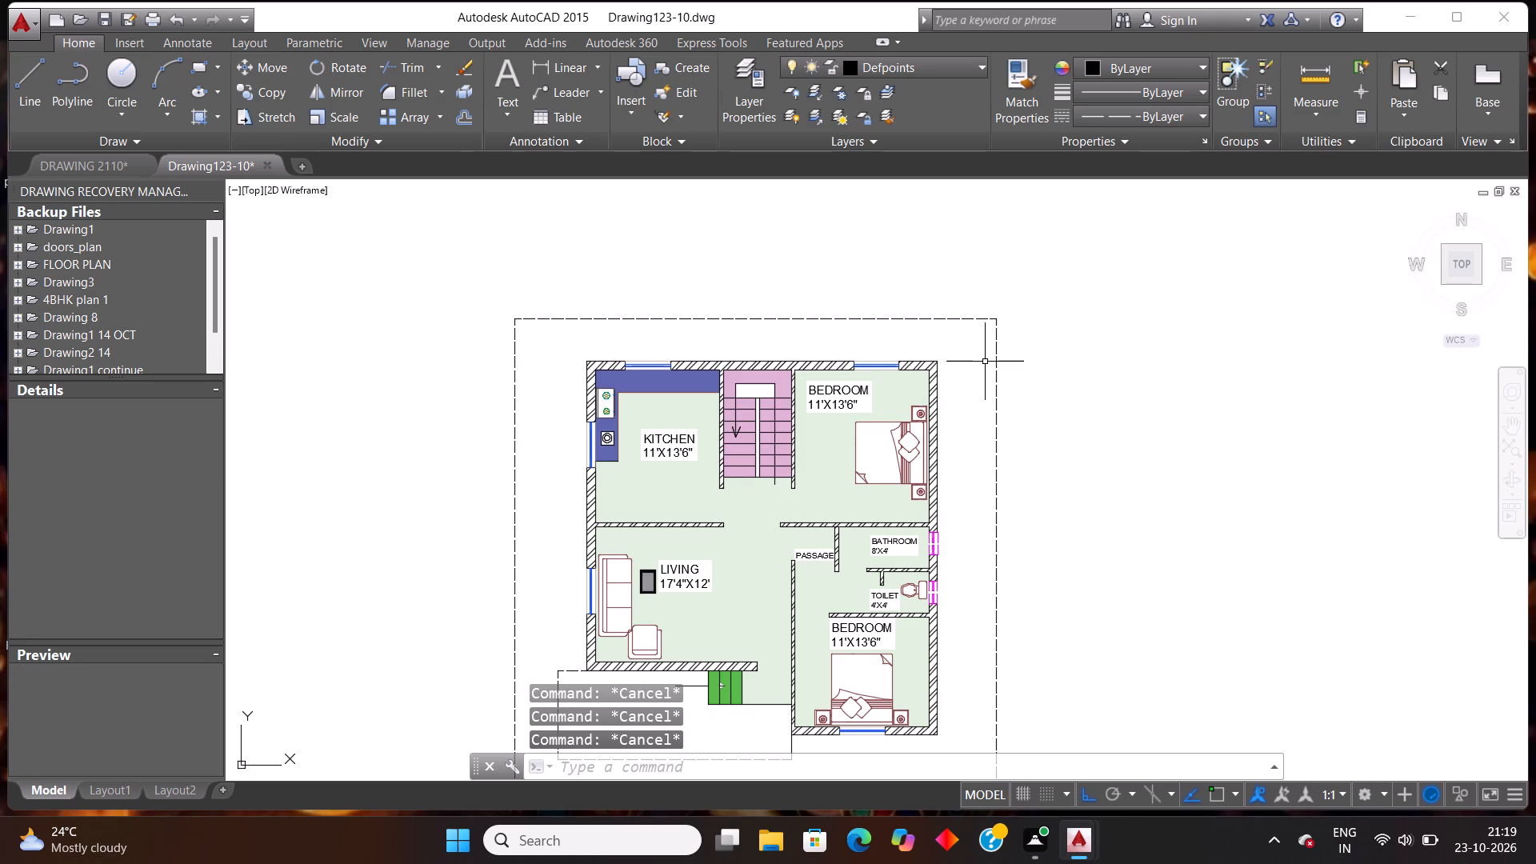
scroll(985, 362, down, 1)
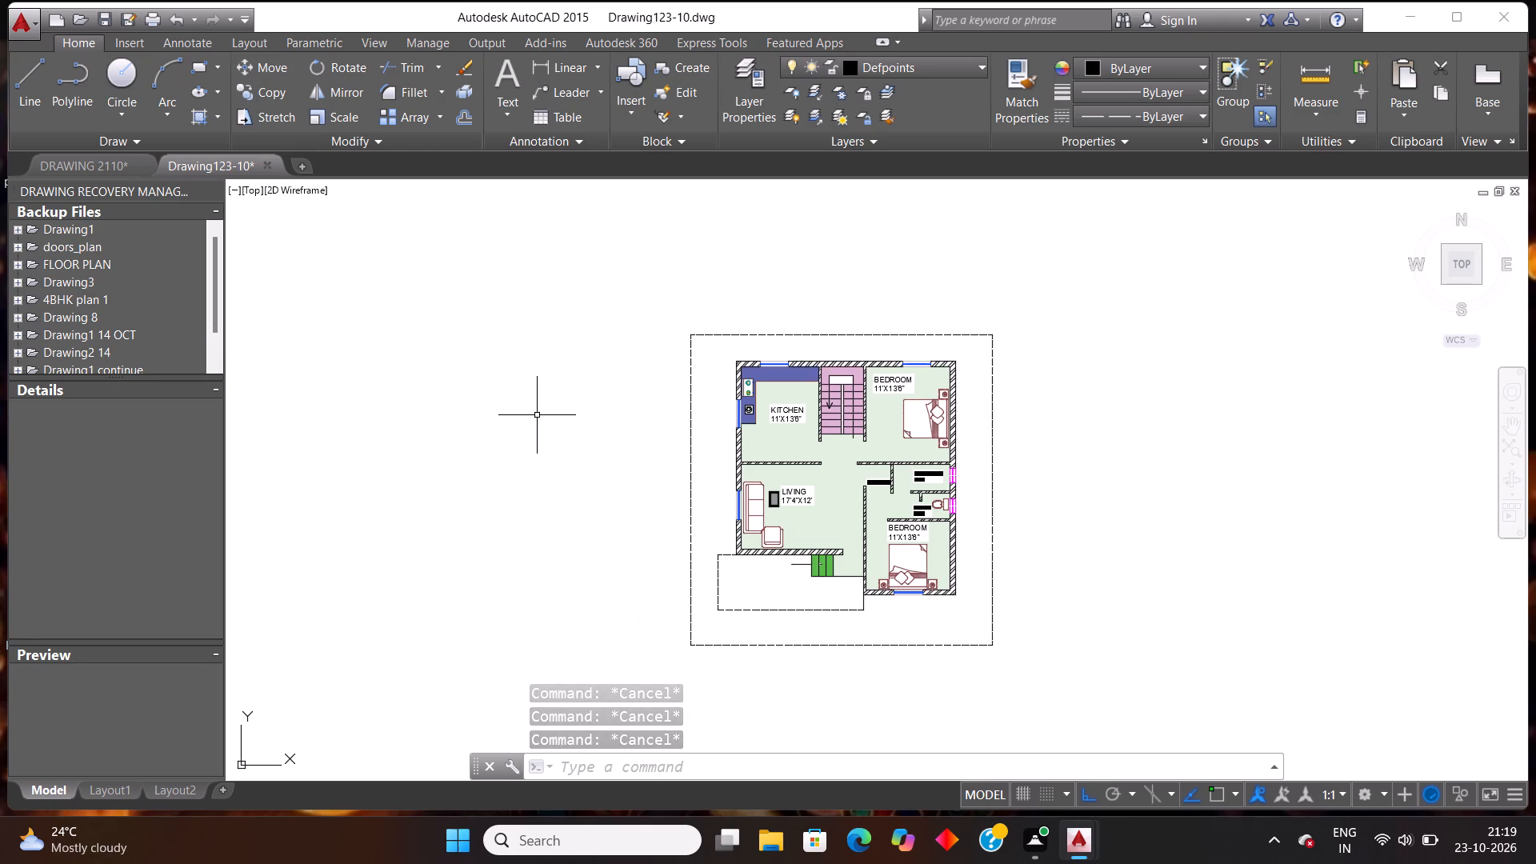
Save the drawing, dismiss the OneDrive storage notification and save again.
key(ctrl+s)
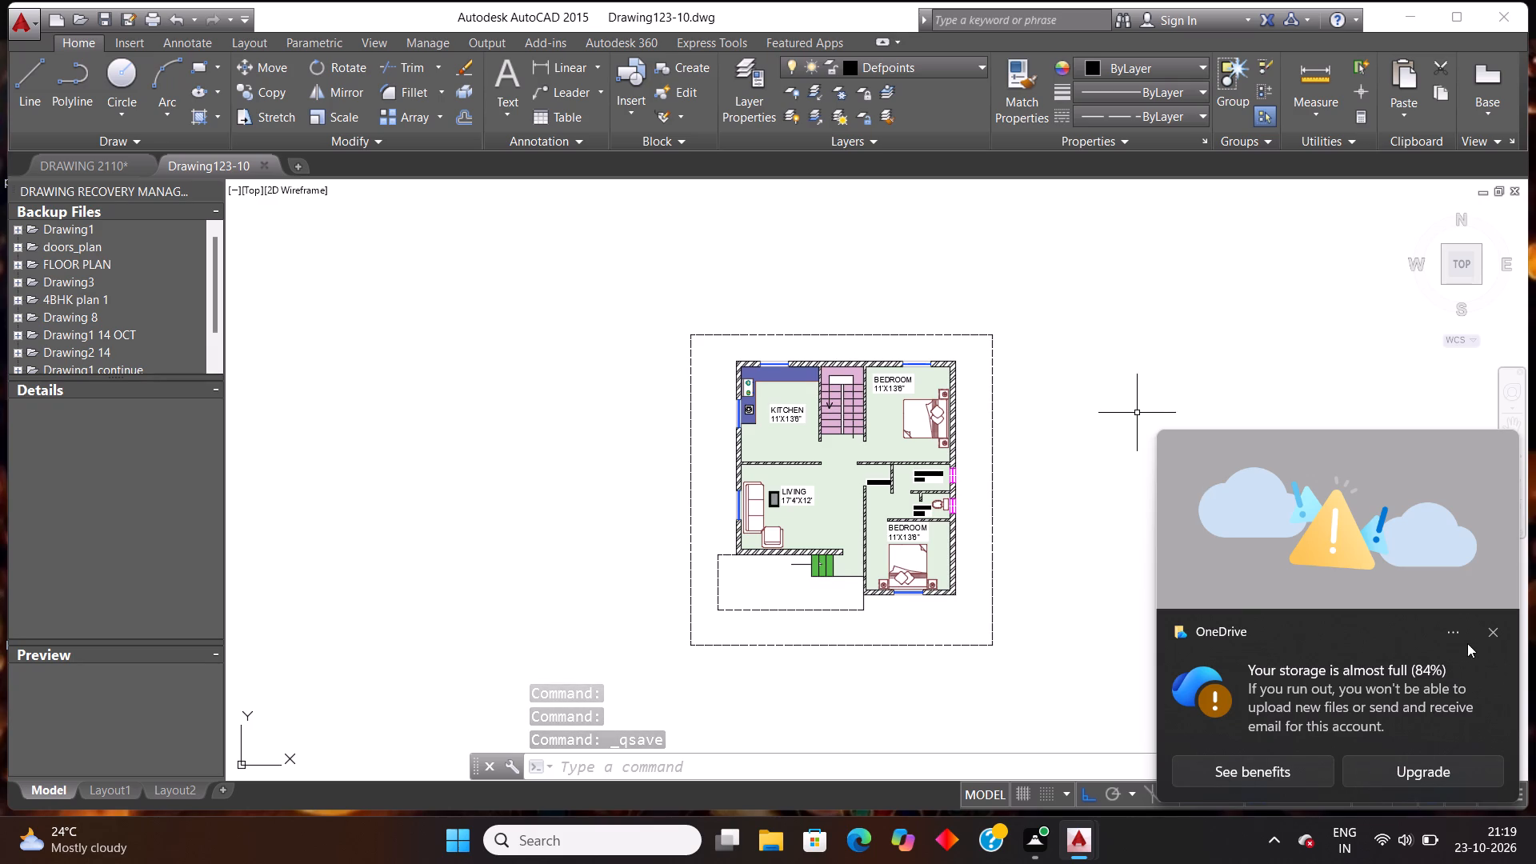
click(1494, 636)
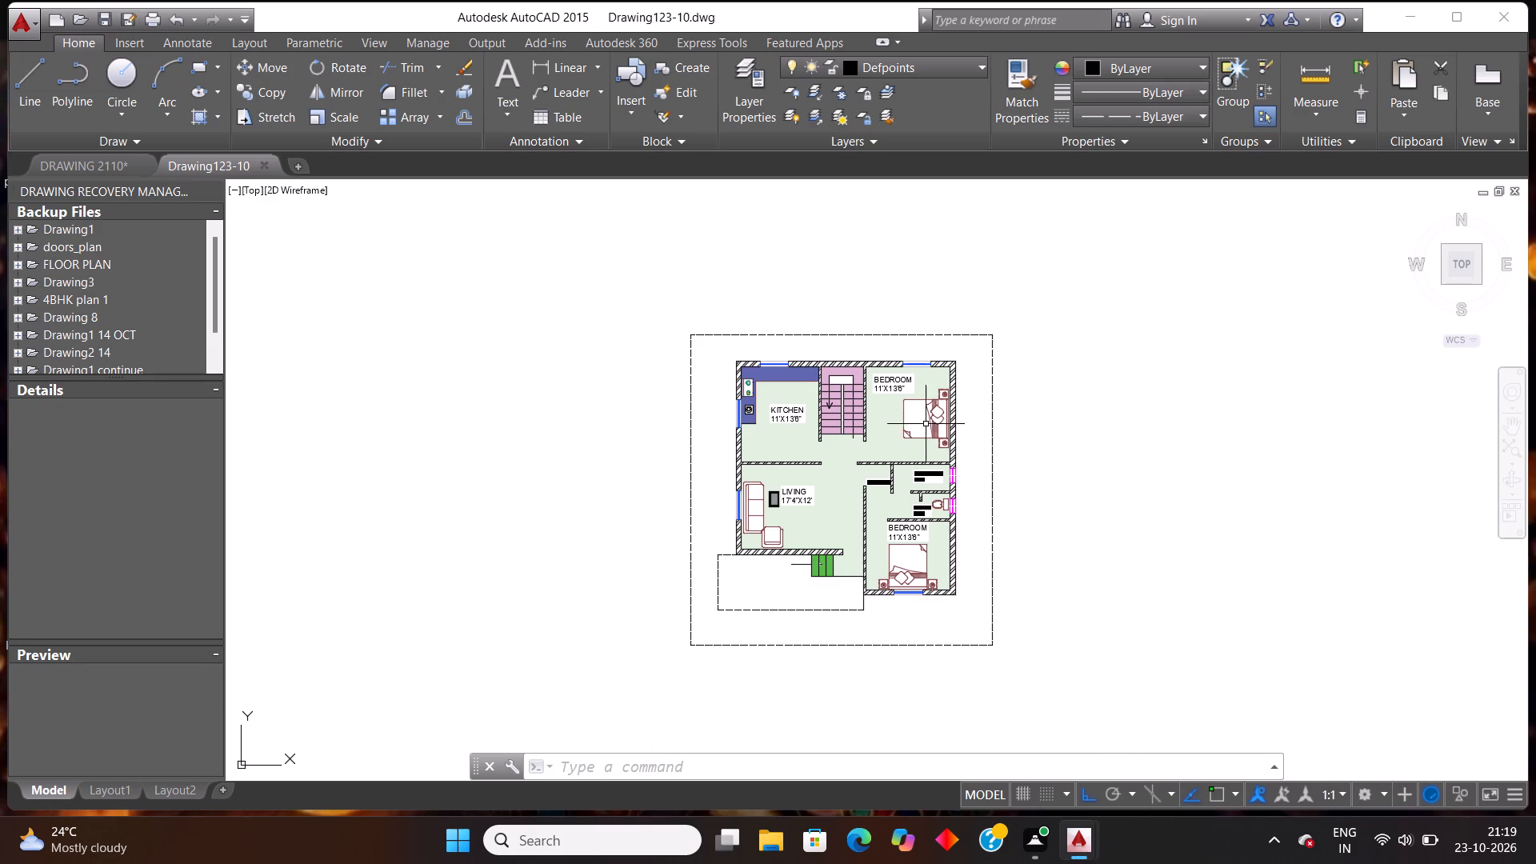
scroll(967, 418, down, 1)
scroll(1133, 390, up, 1)
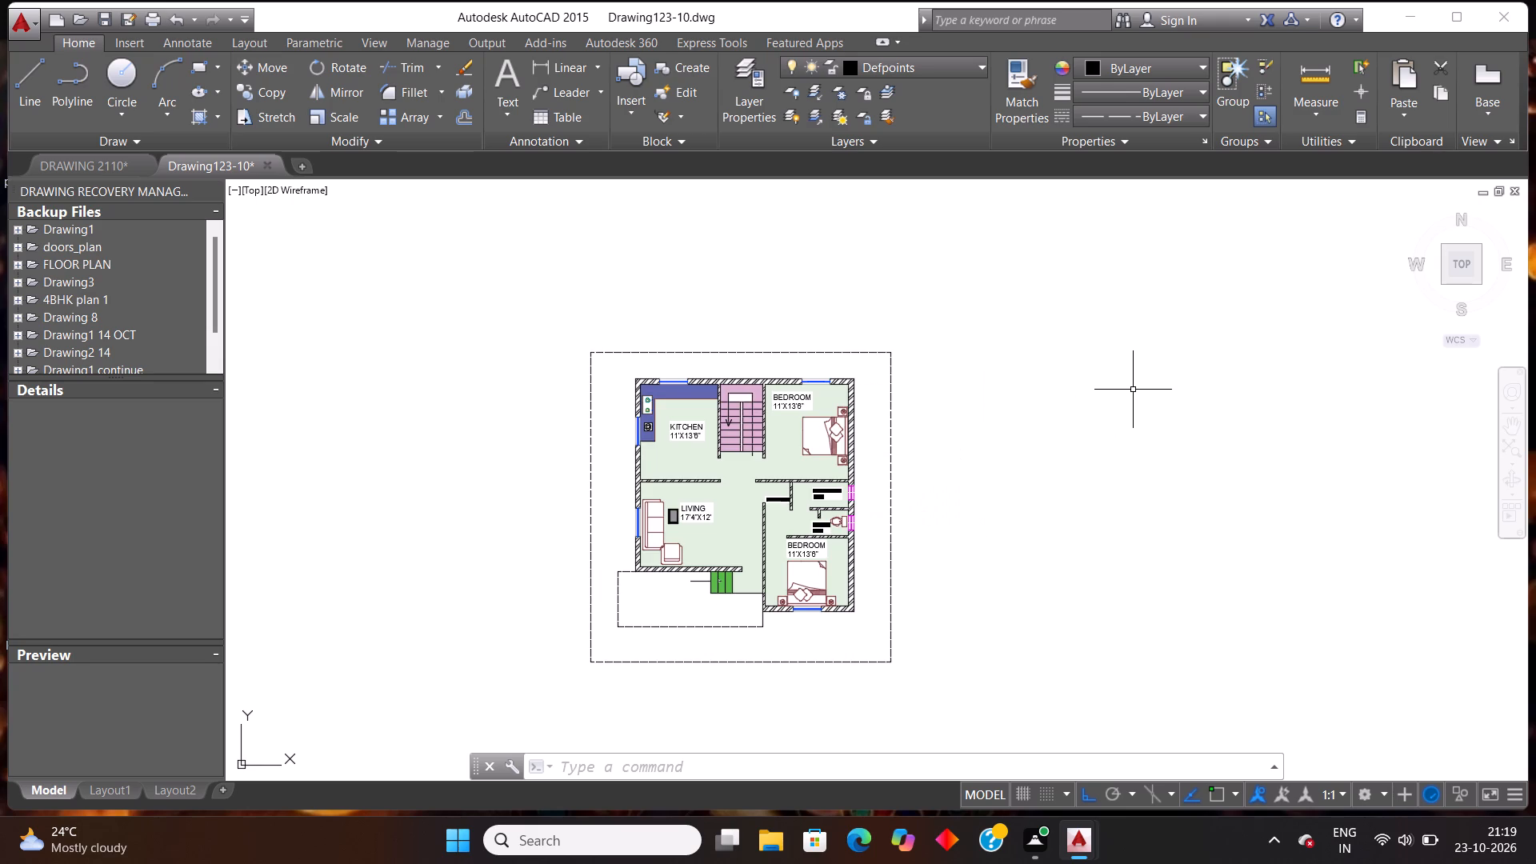
key(ctrl+s)
Turn off command log recording with LOGFILEOFF.
click(602, 776)
text(LOG)
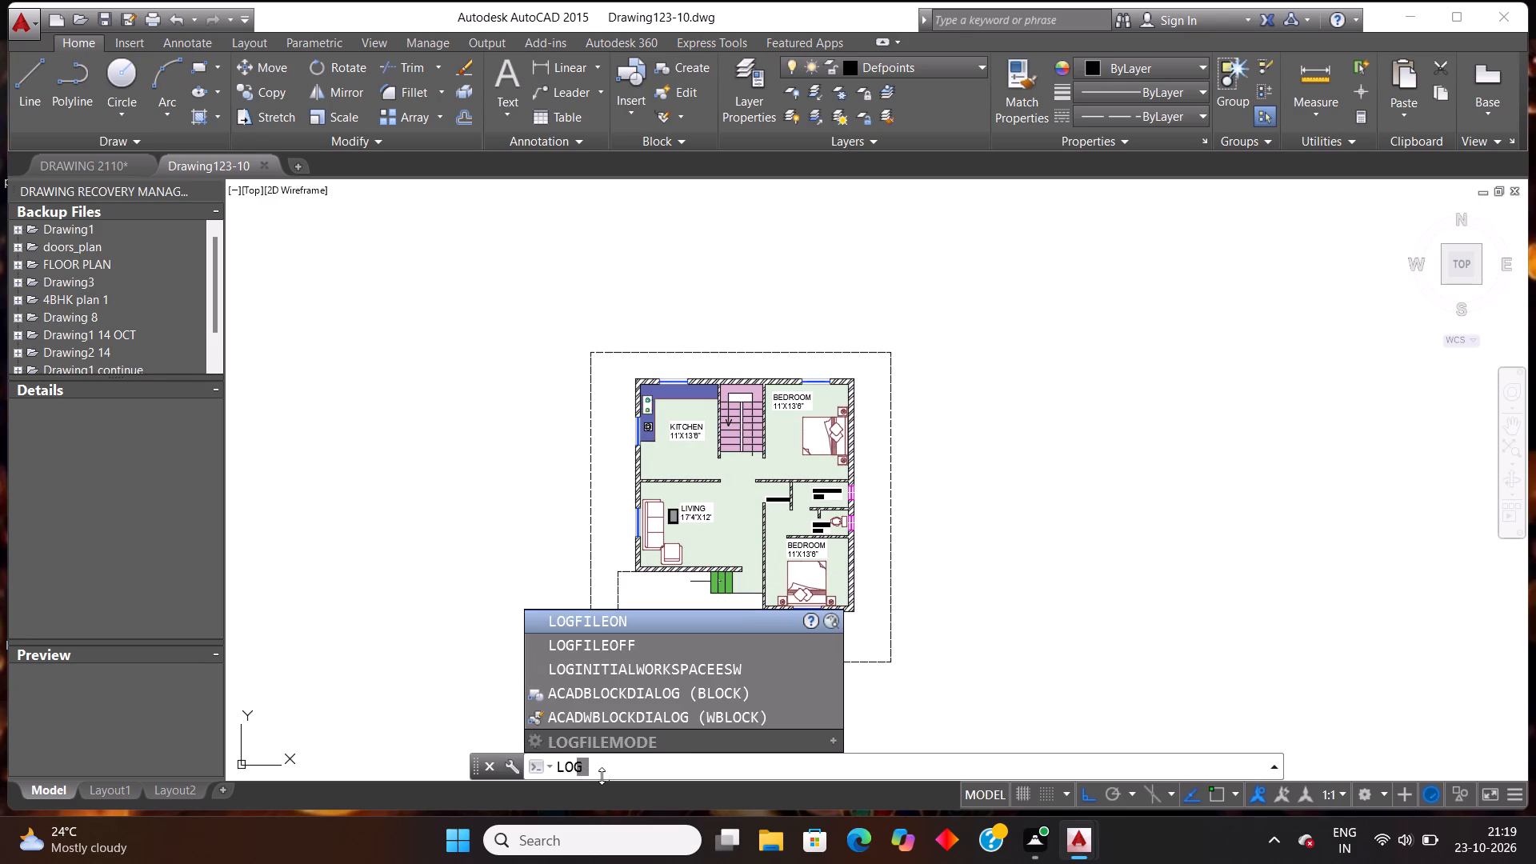
click(659, 642)
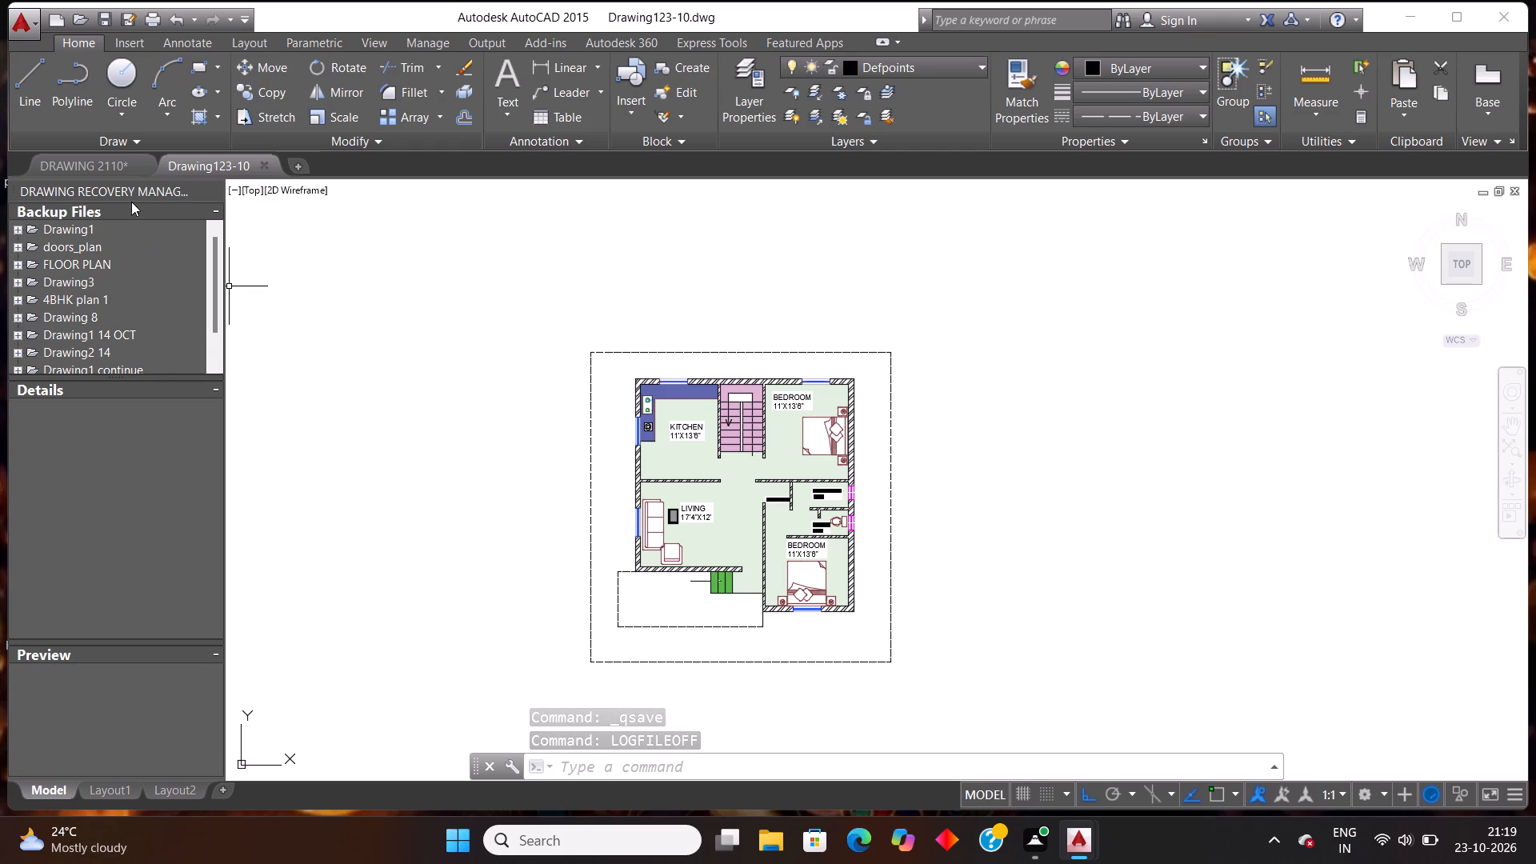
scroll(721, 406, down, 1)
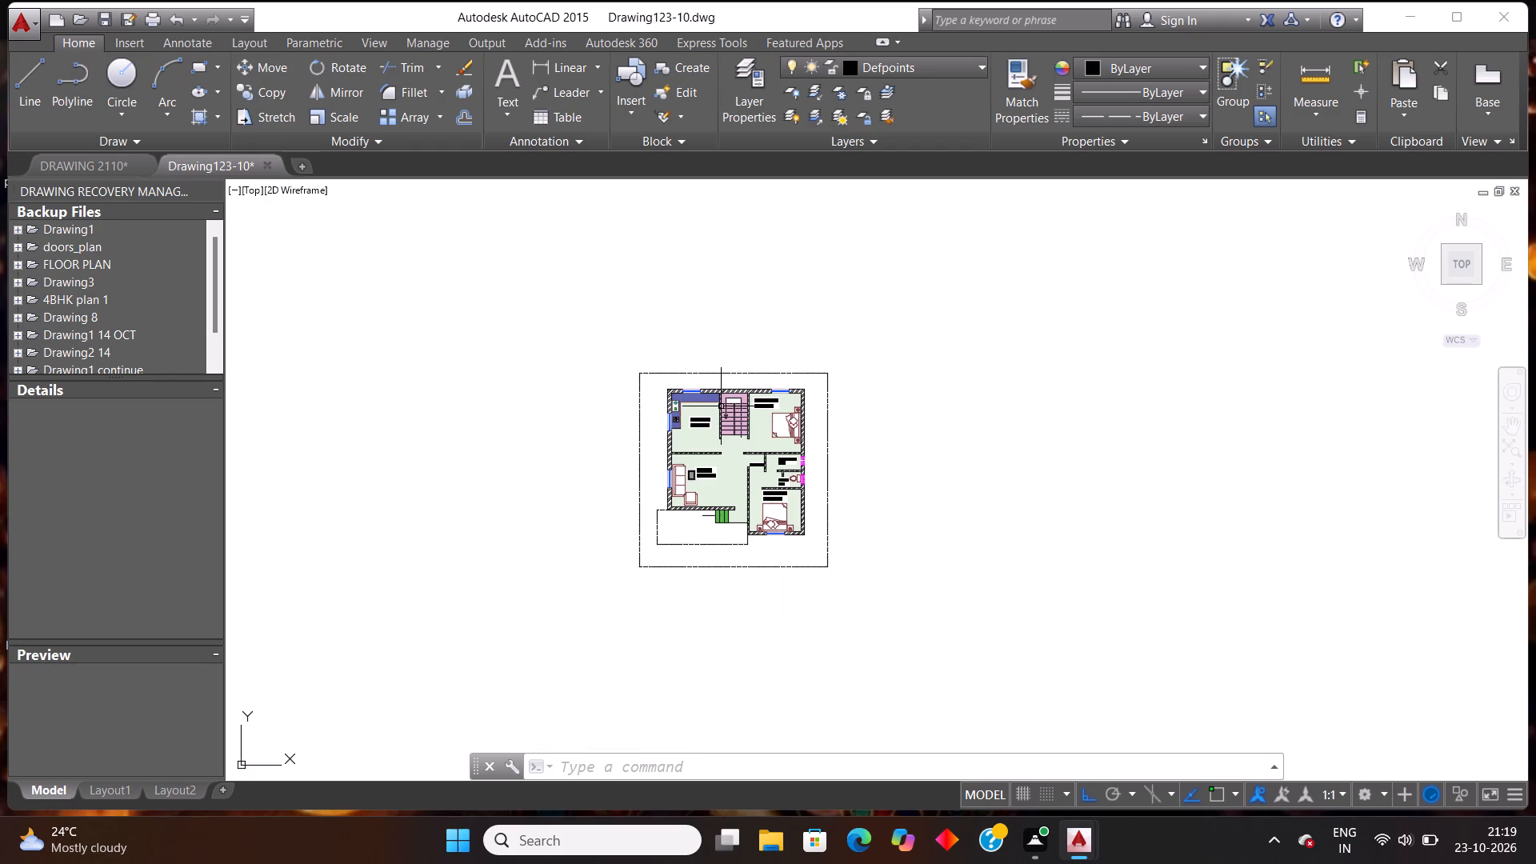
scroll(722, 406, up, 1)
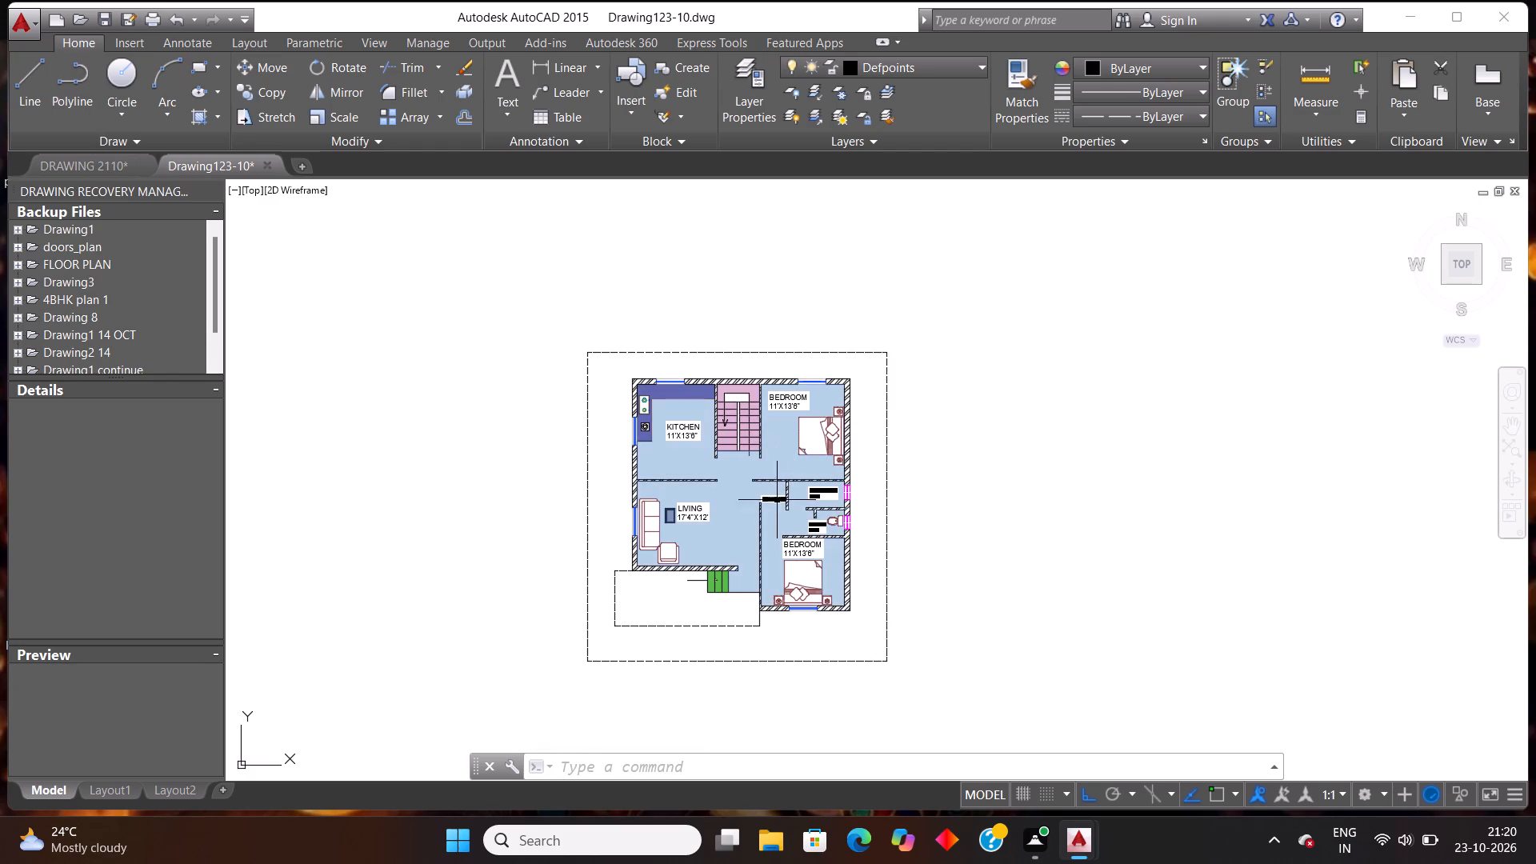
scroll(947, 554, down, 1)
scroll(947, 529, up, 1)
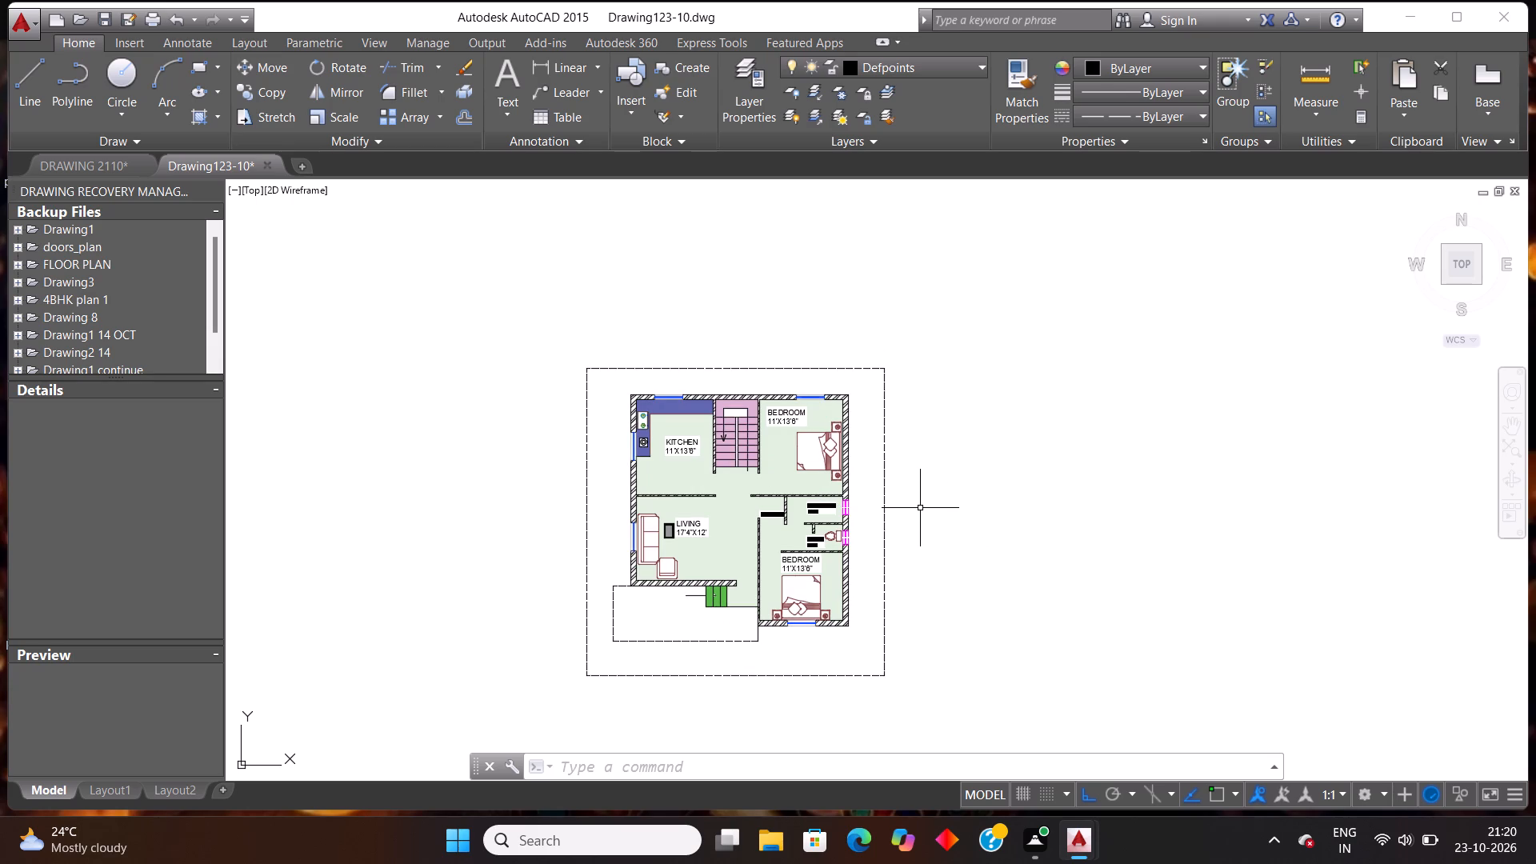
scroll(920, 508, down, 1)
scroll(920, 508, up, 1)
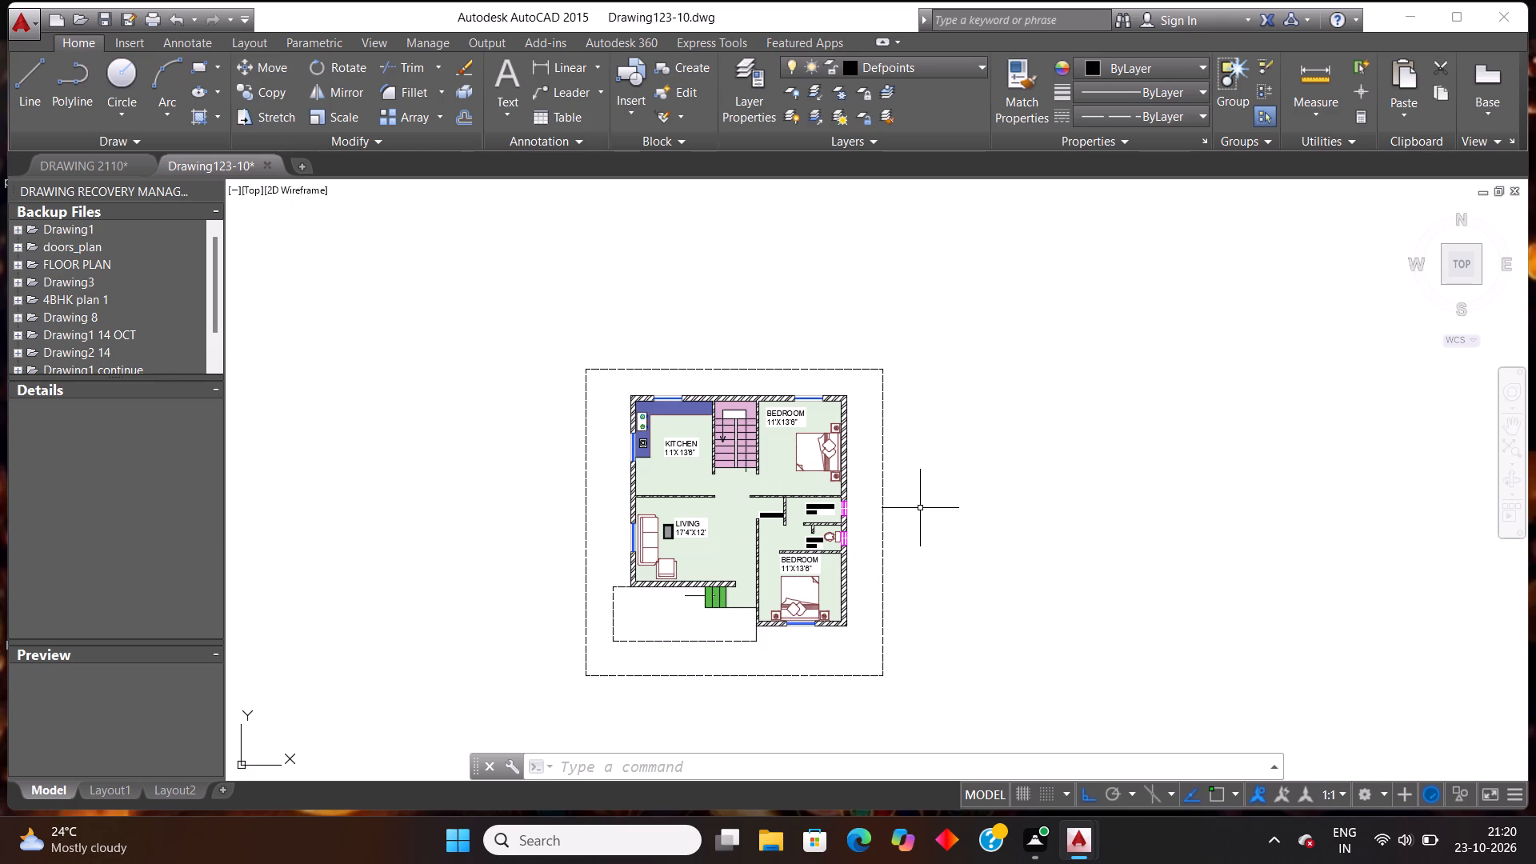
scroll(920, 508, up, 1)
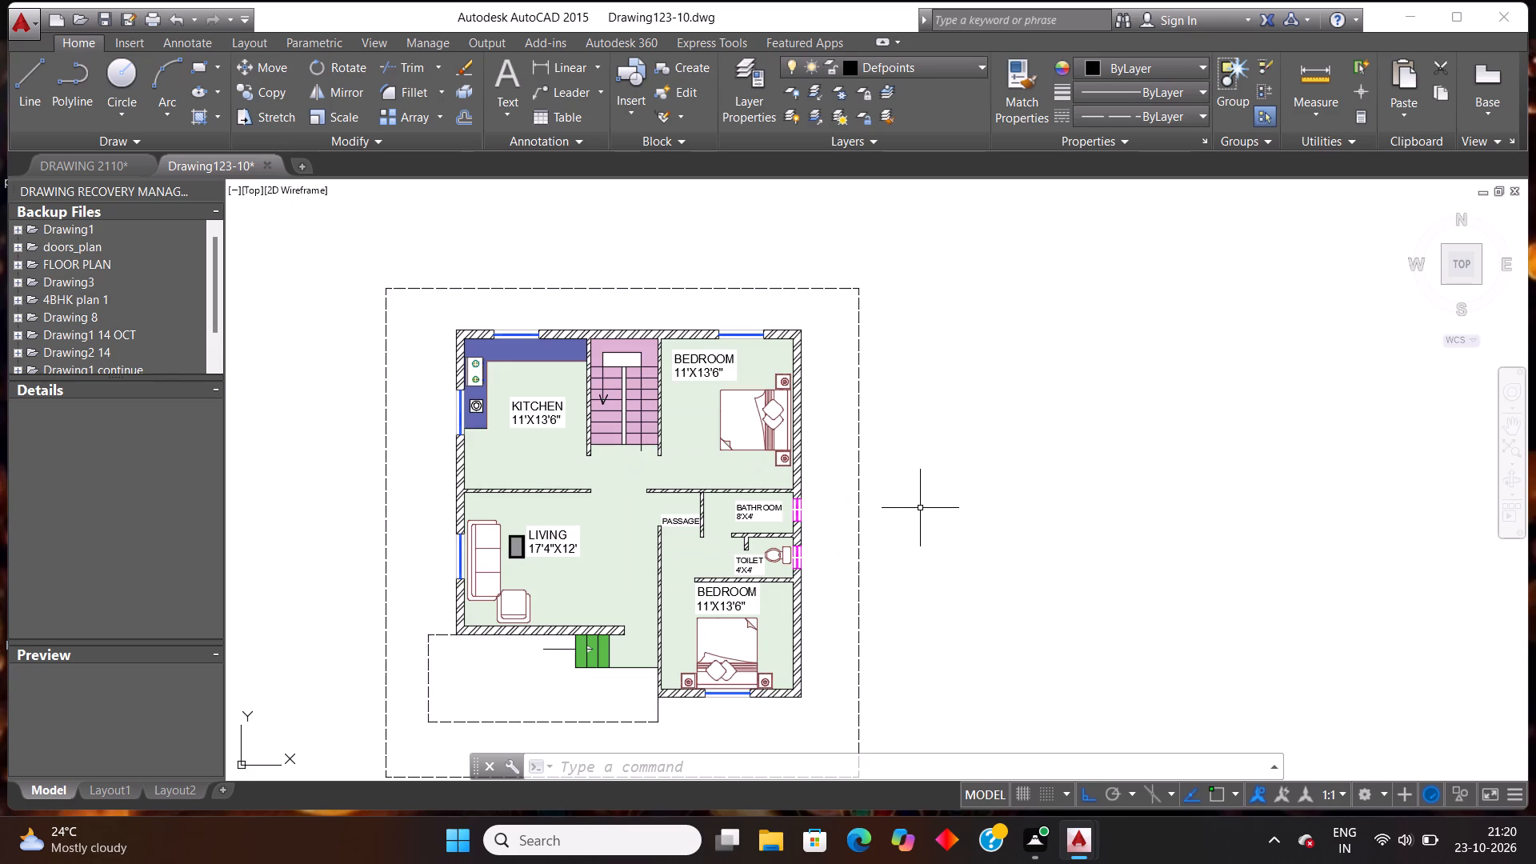
Set up a centred plot to Microsoft Print to PDF, using a window just outside the boundary rectangle as the plot area.
key(ctrl+p)
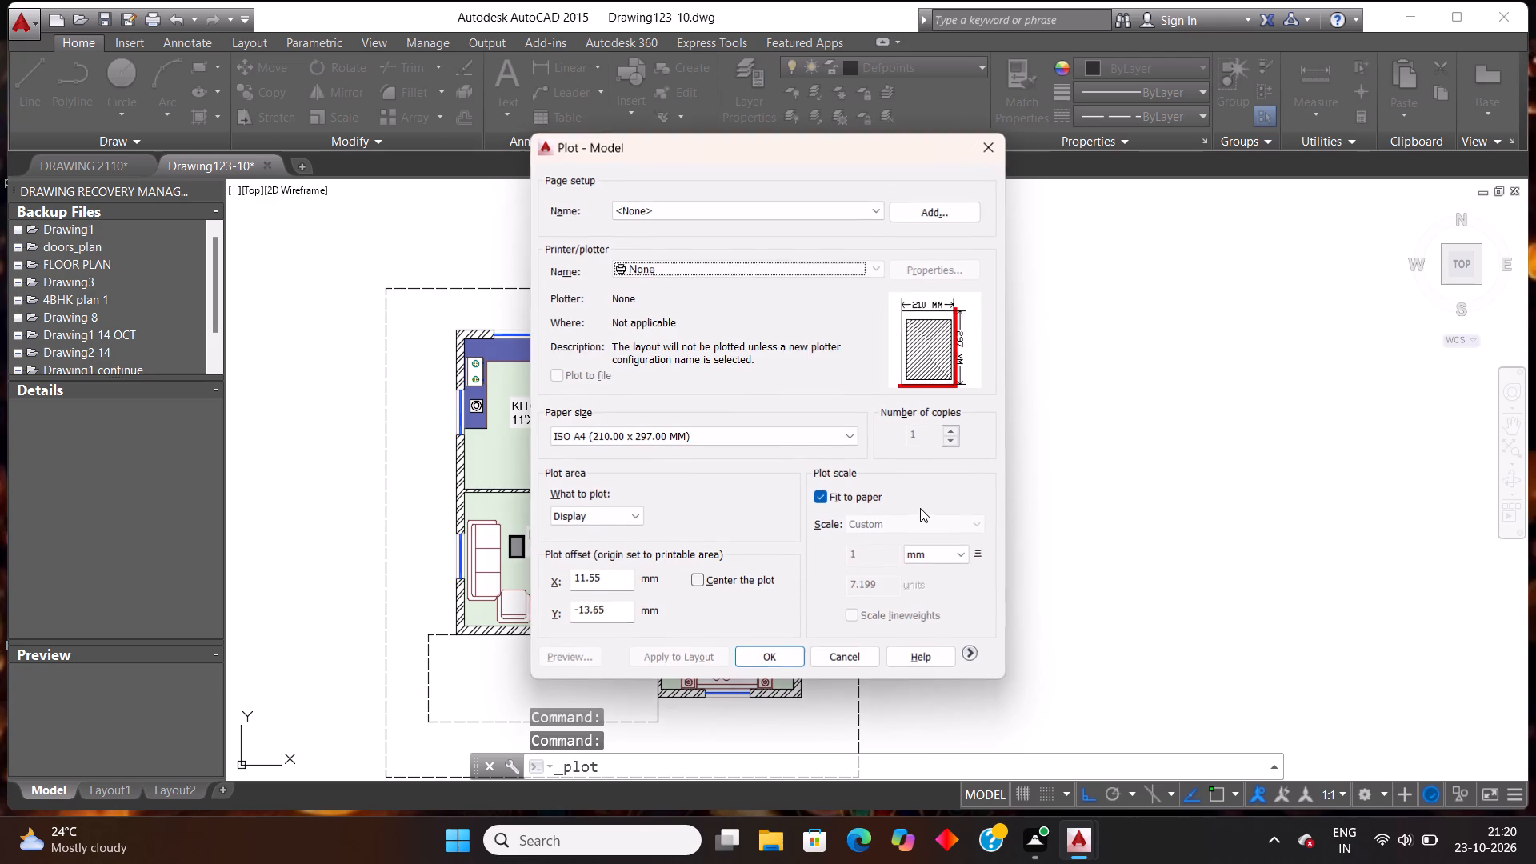
click(723, 269)
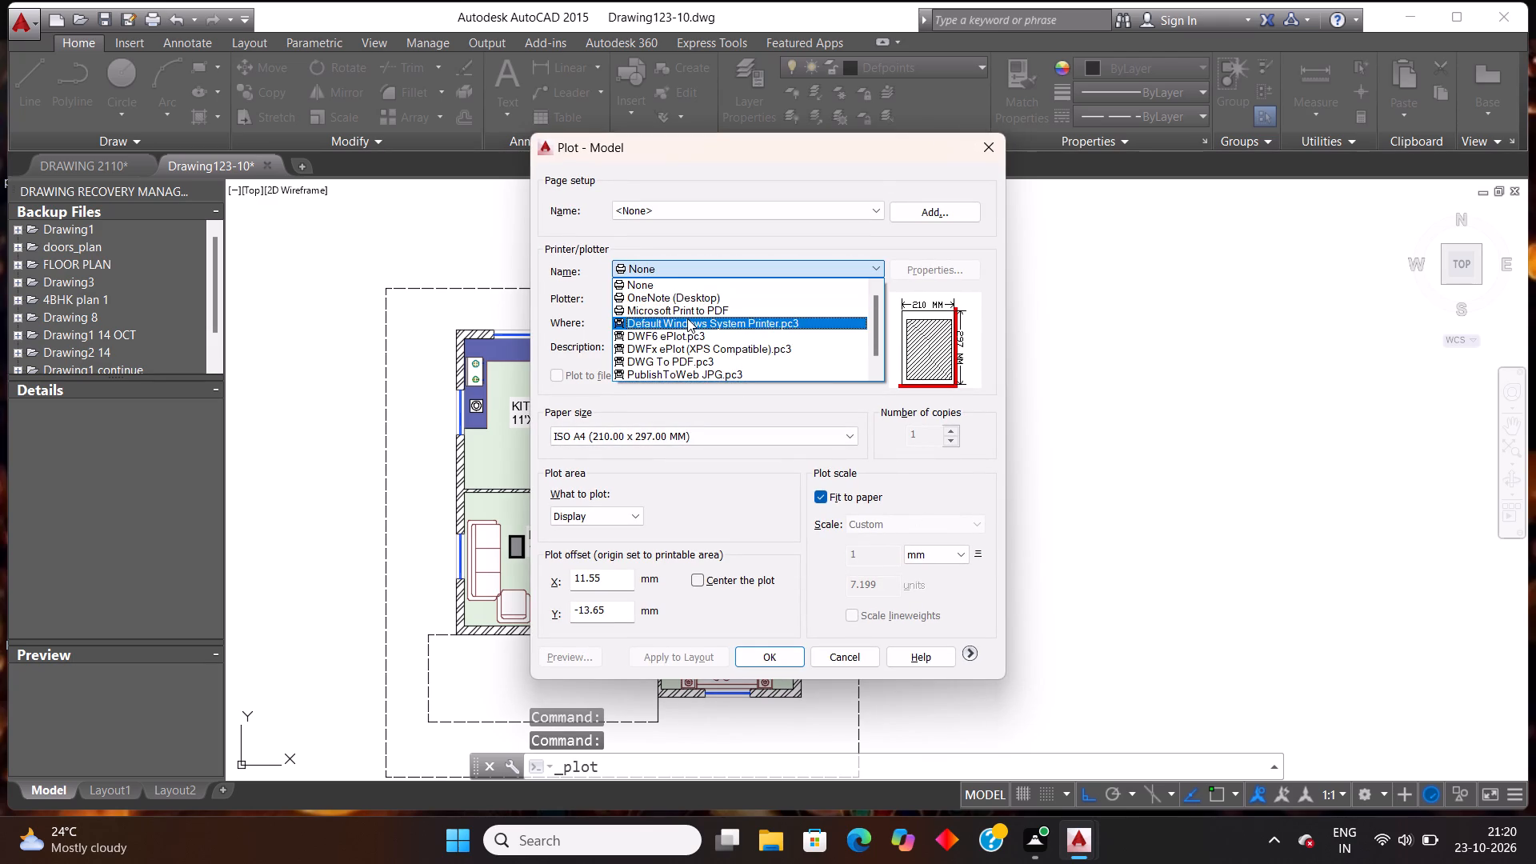
click(691, 314)
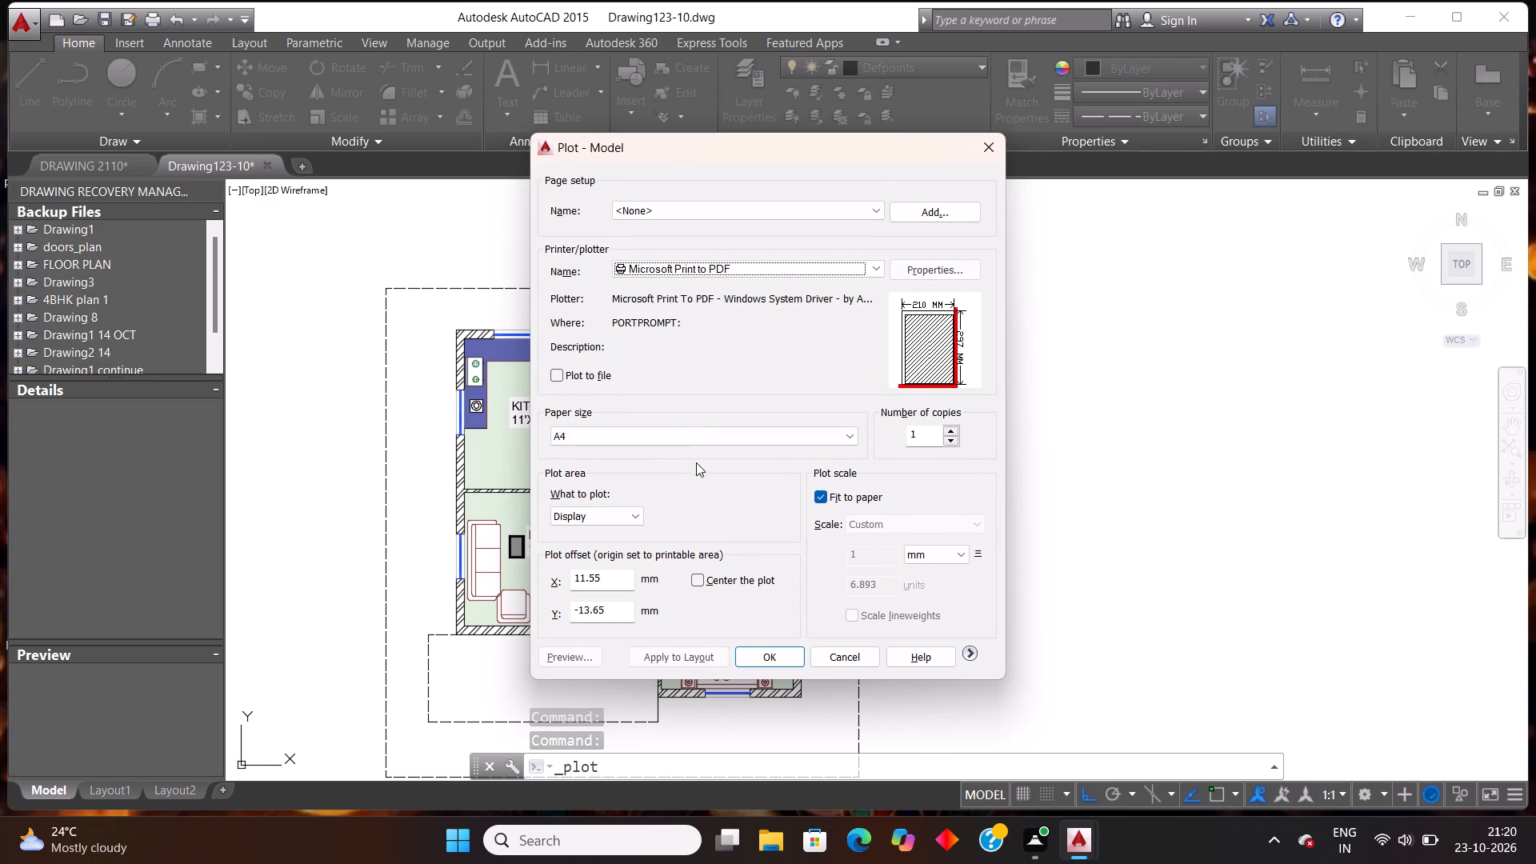
click(700, 579)
click(630, 518)
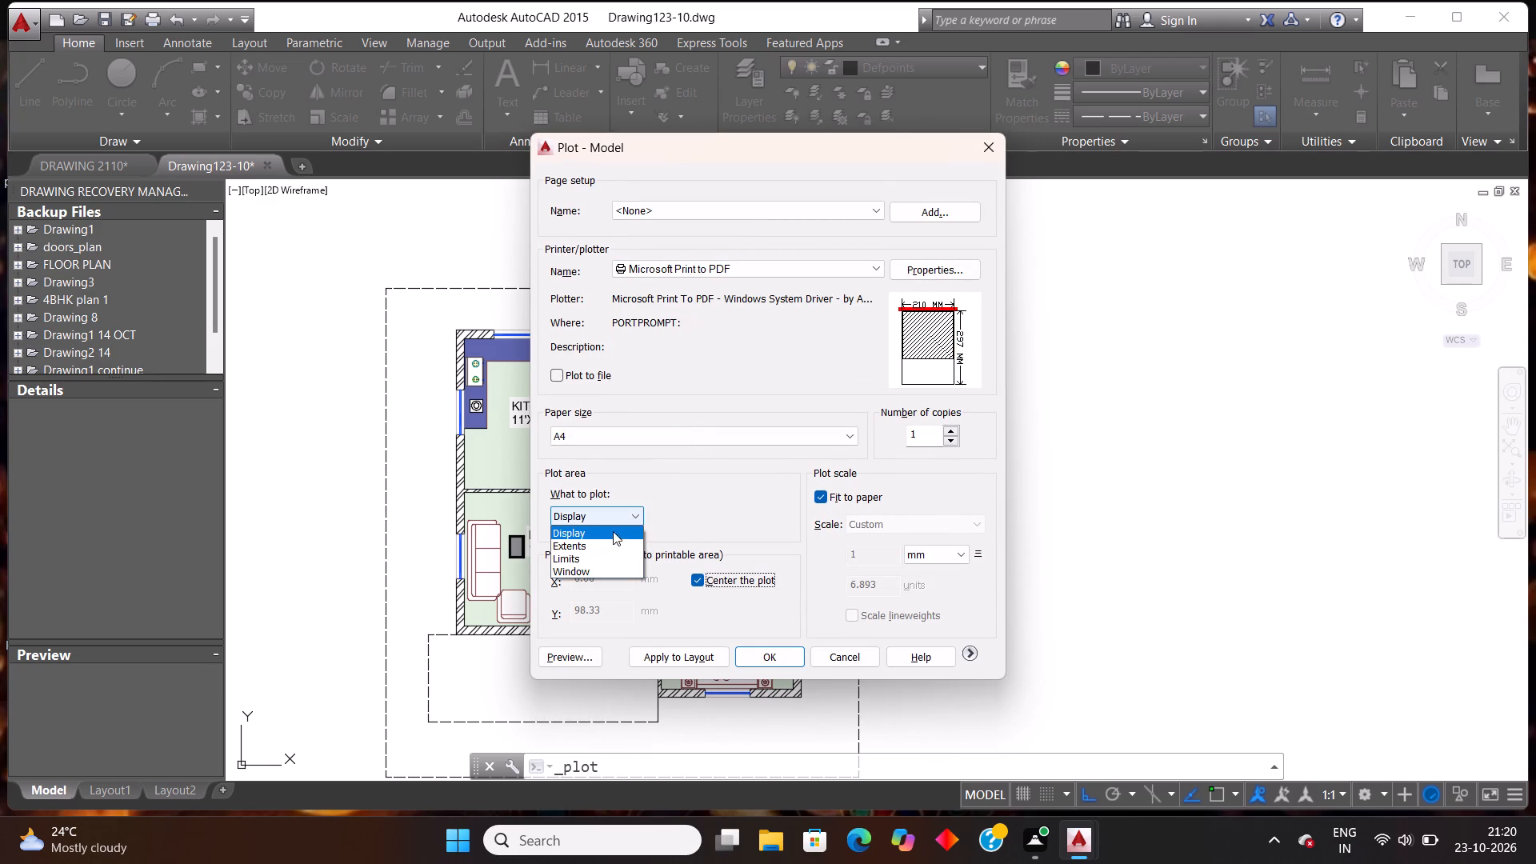
click(588, 566)
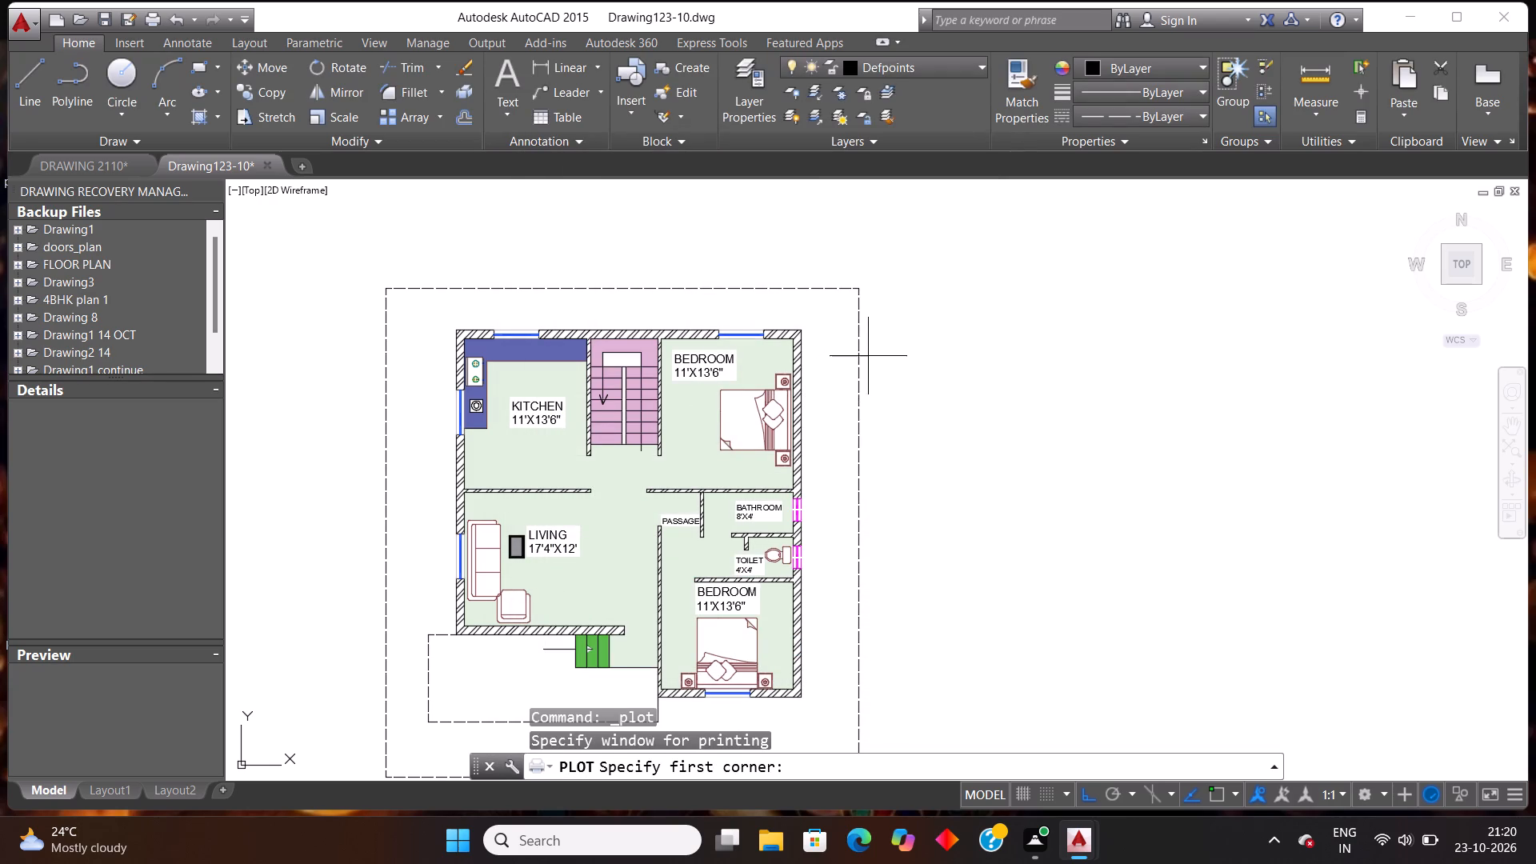
scroll(868, 356, down, 1)
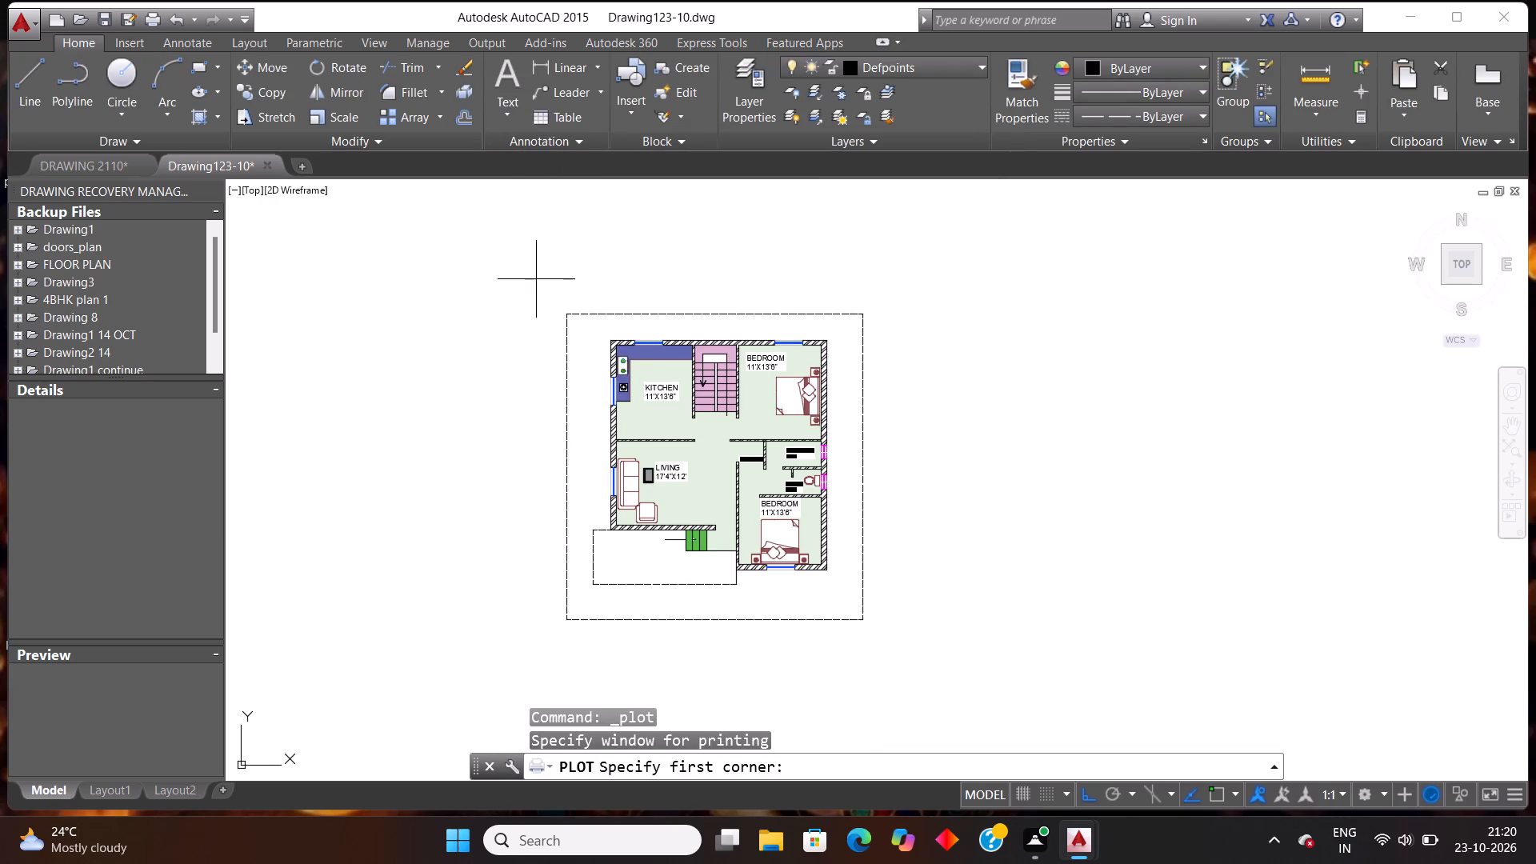
click(536, 279)
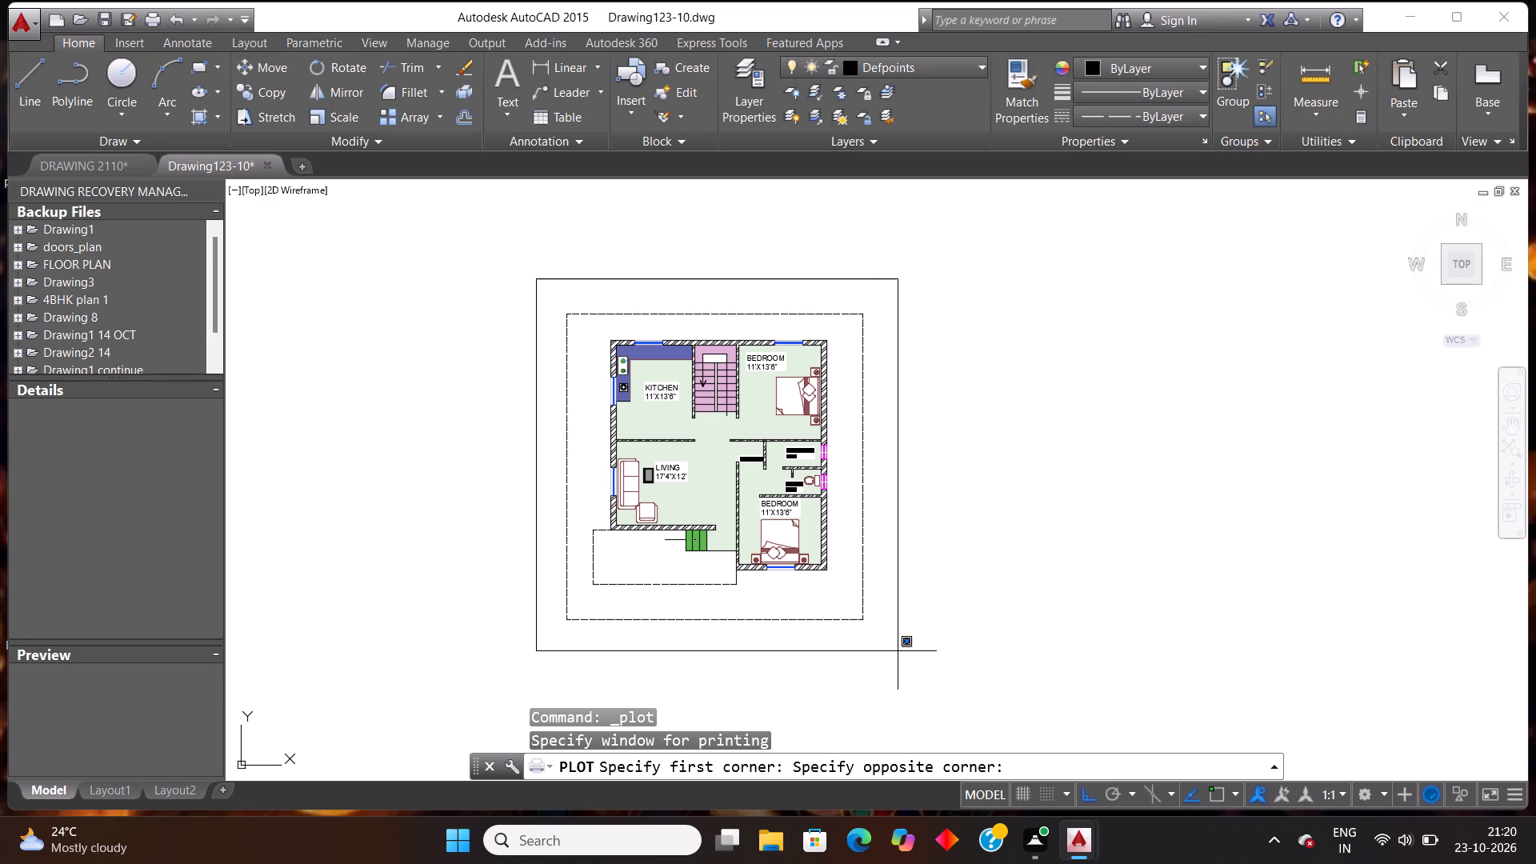
click(894, 653)
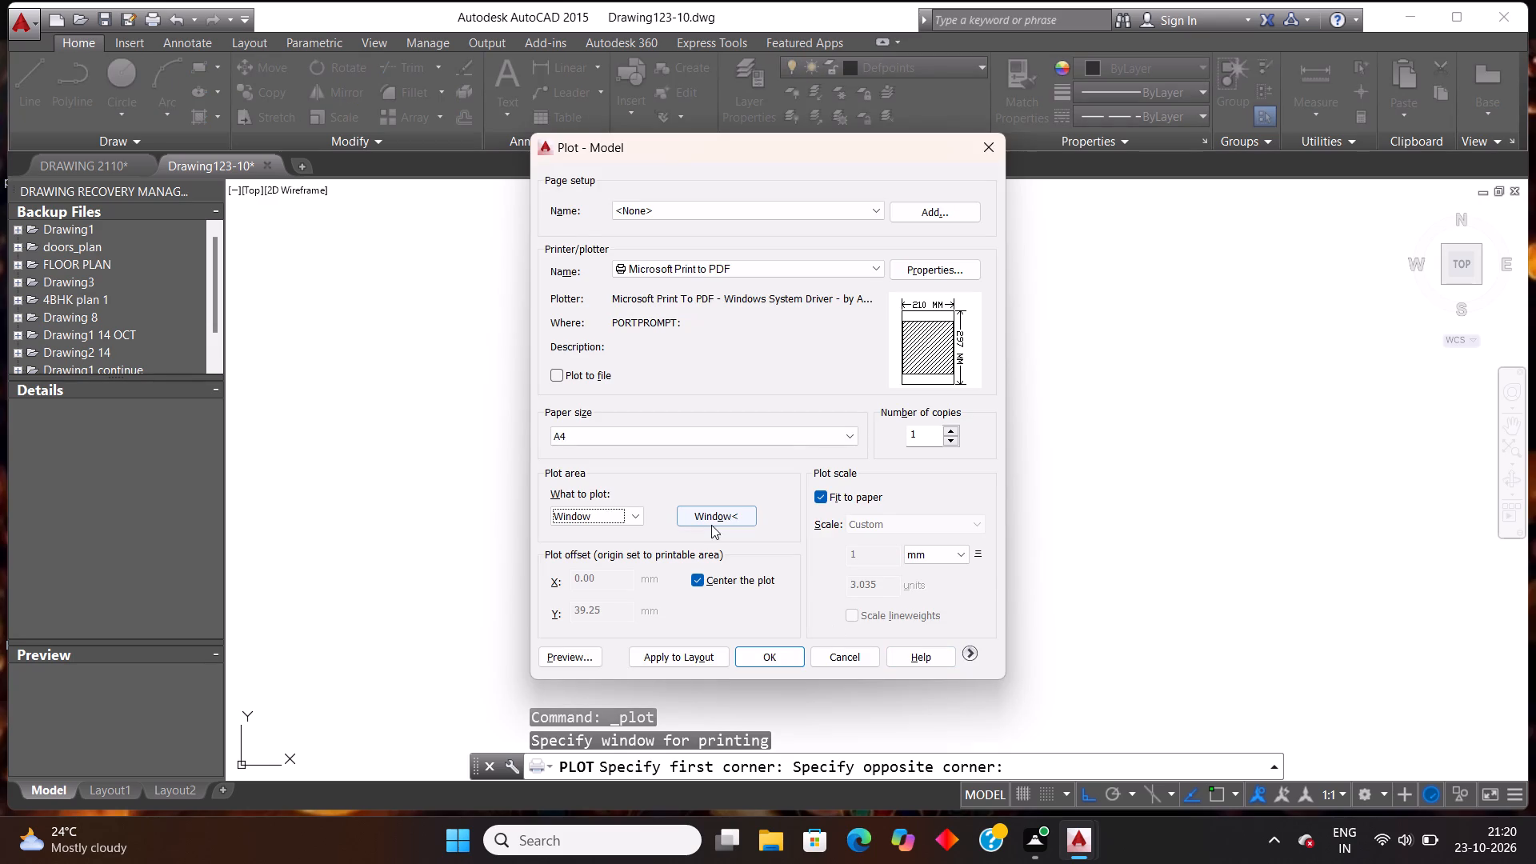
Preview the plot and examine the plan's walls, labels, fills and outlines on the A4 sheet.
scroll(711, 524, down, 2)
click(593, 662)
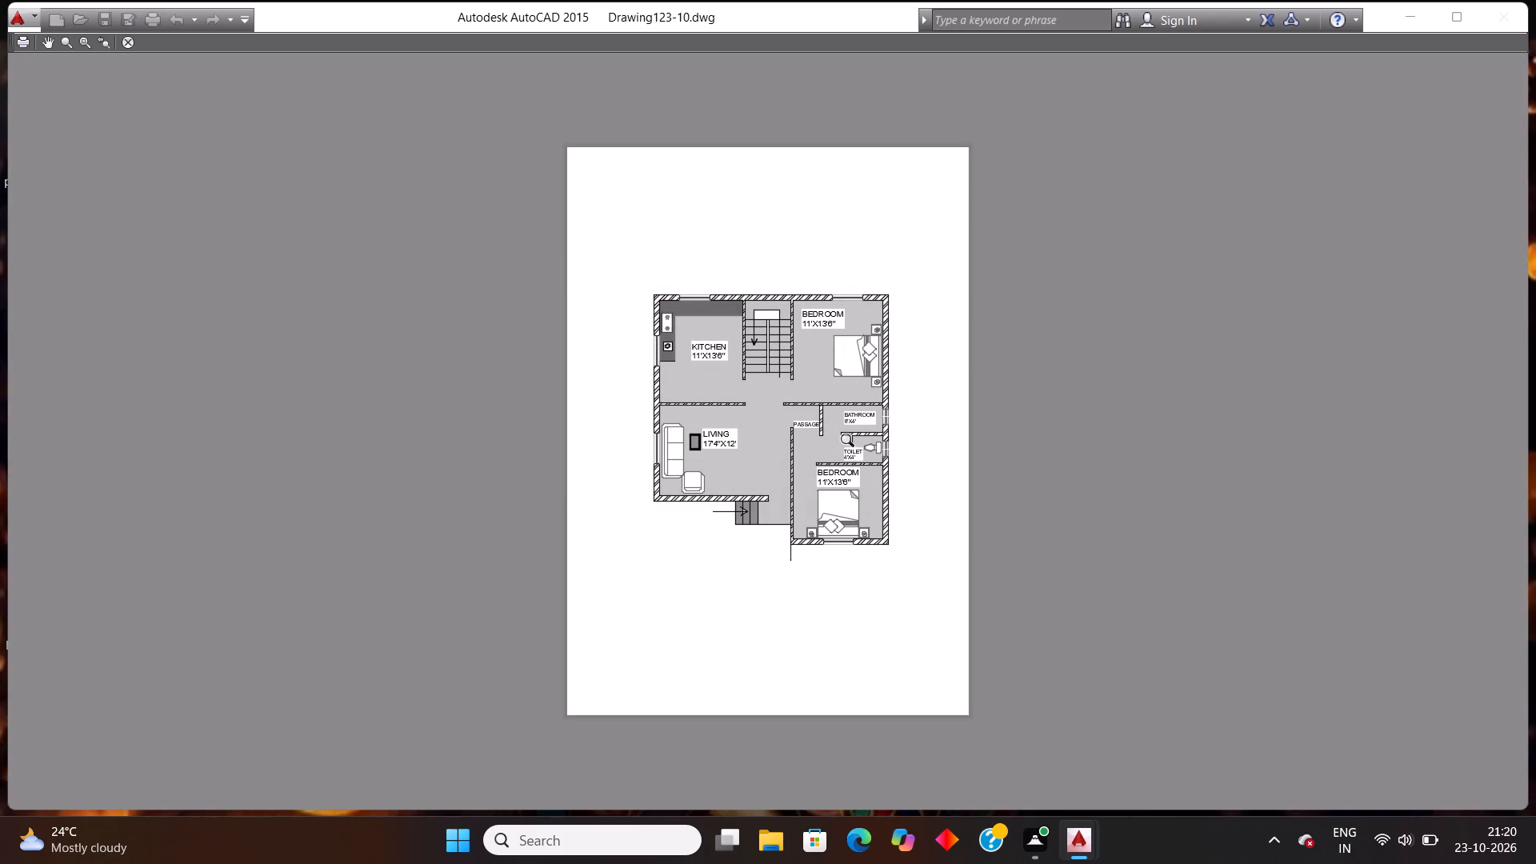
scroll(946, 394, up, 1)
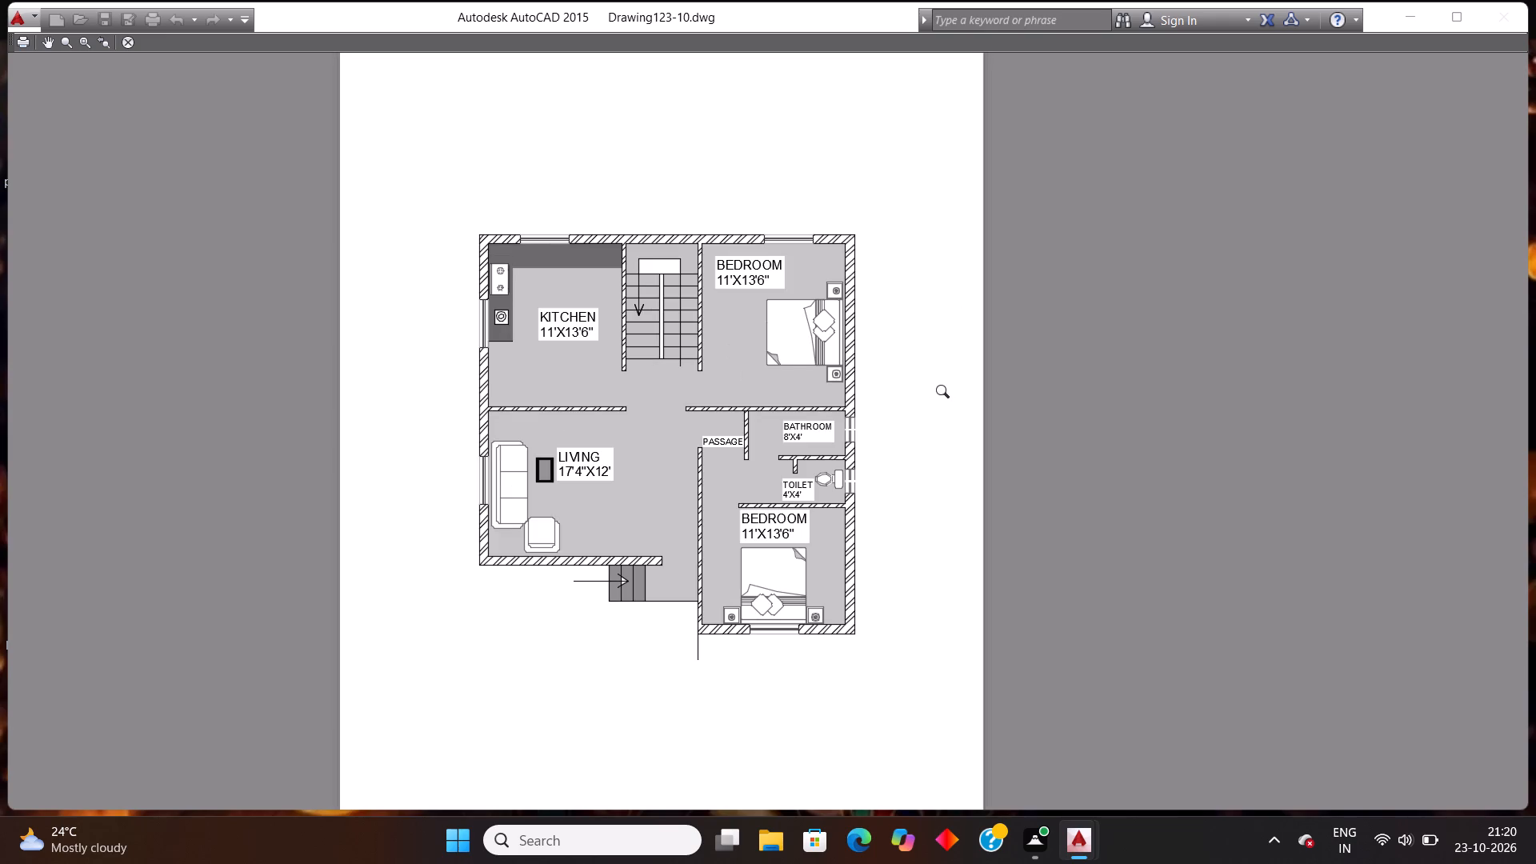
scroll(953, 385, up, 1)
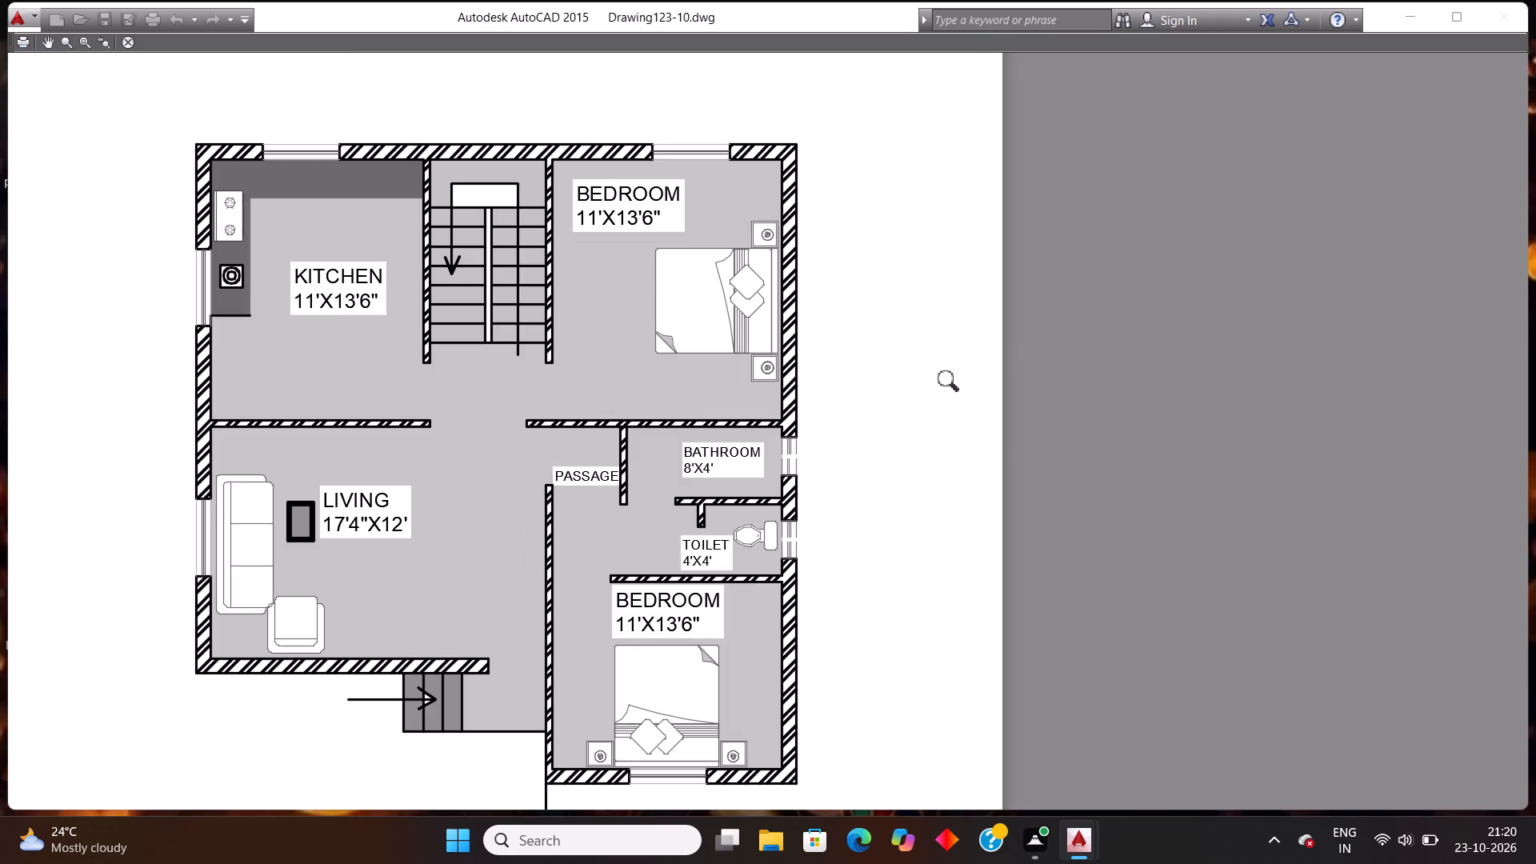
scroll(953, 383, down, 1)
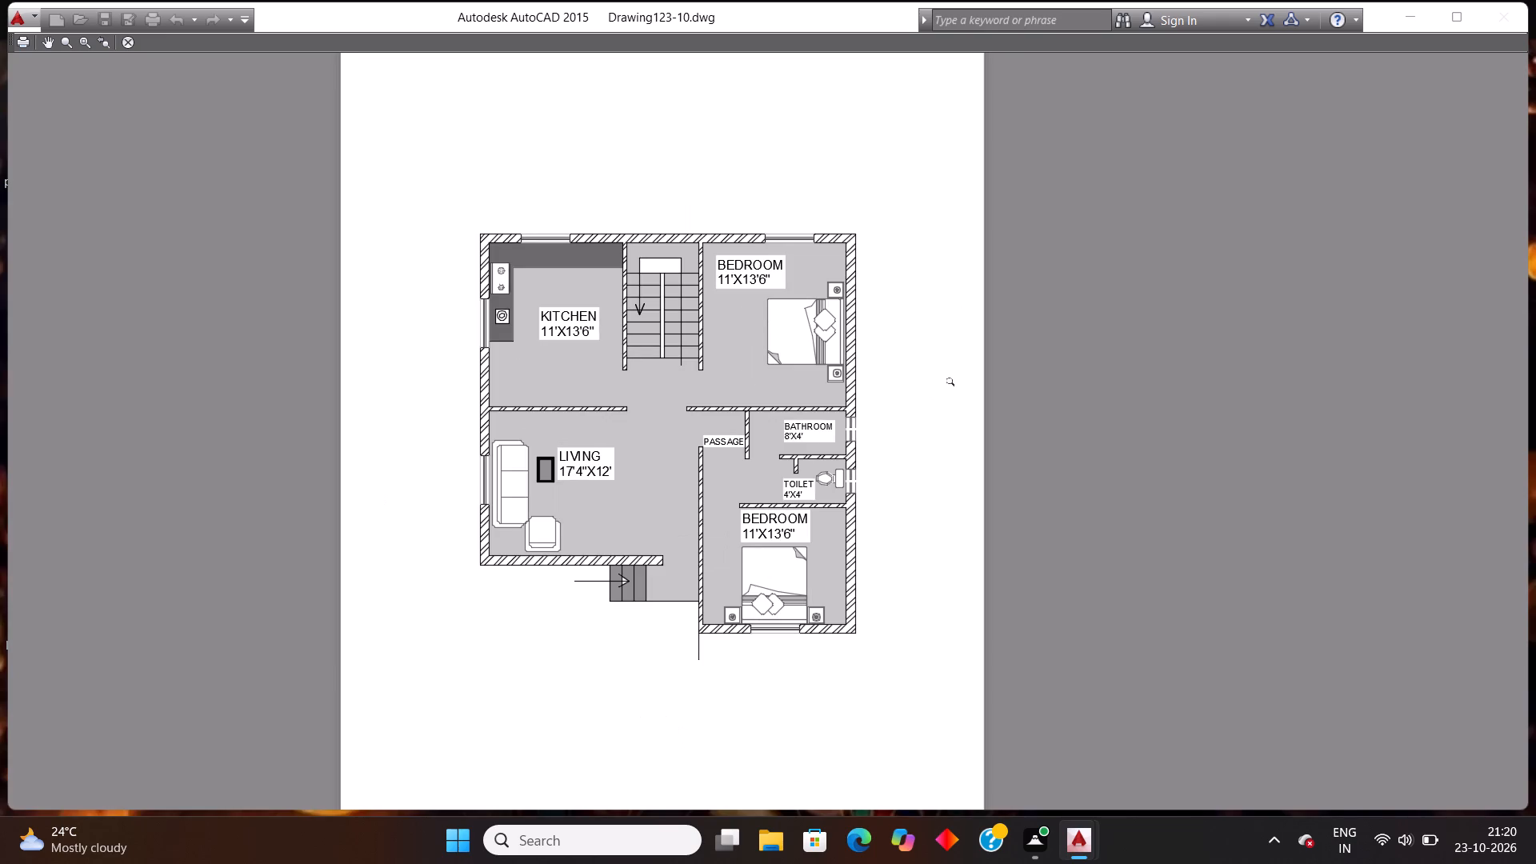
scroll(953, 383, down, 1)
scroll(953, 383, up, 1)
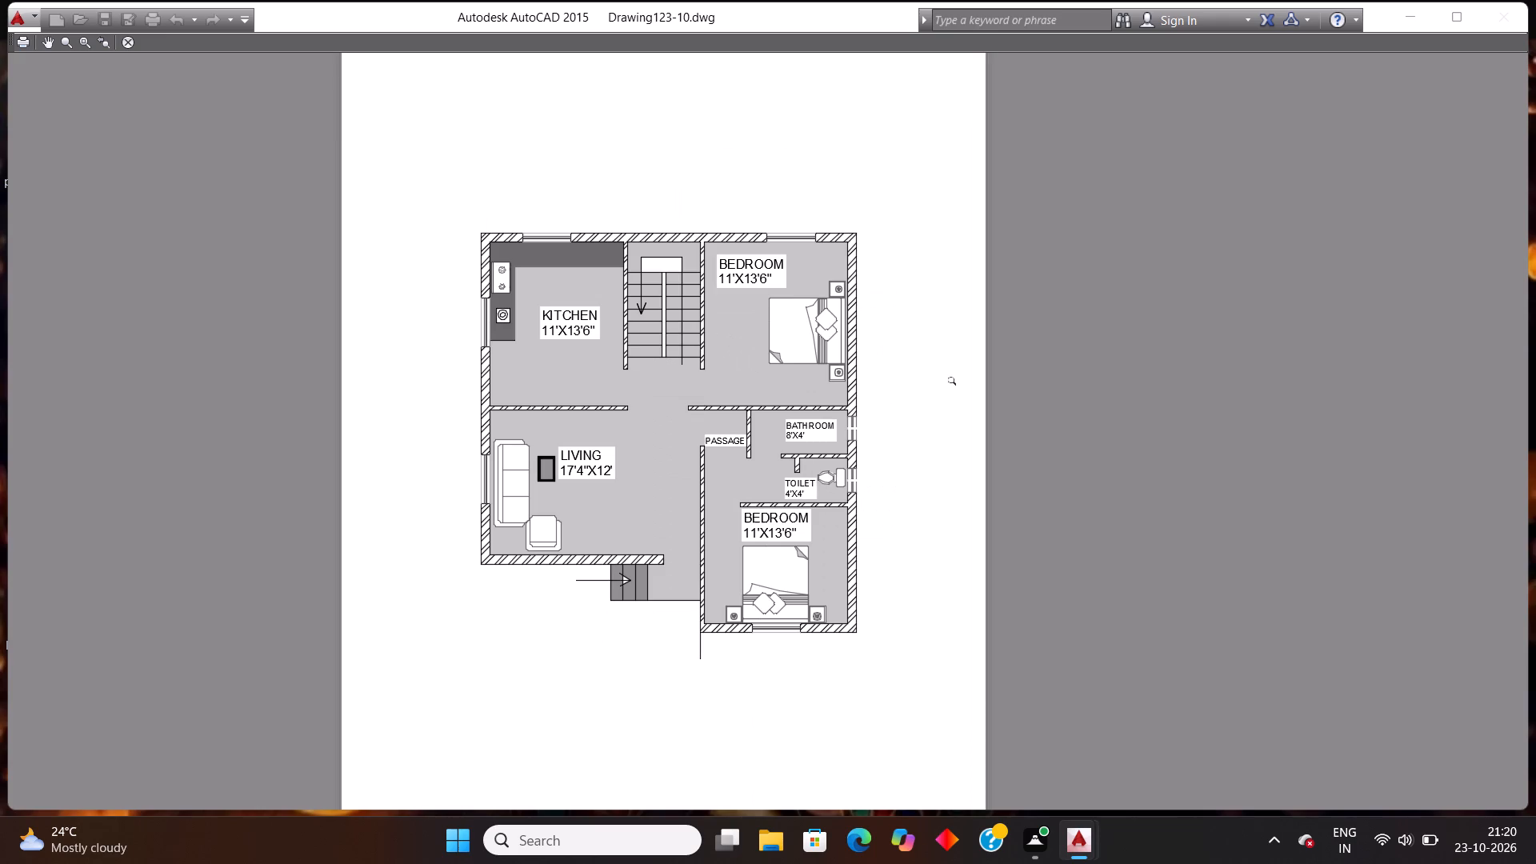
scroll(953, 383, down, 1)
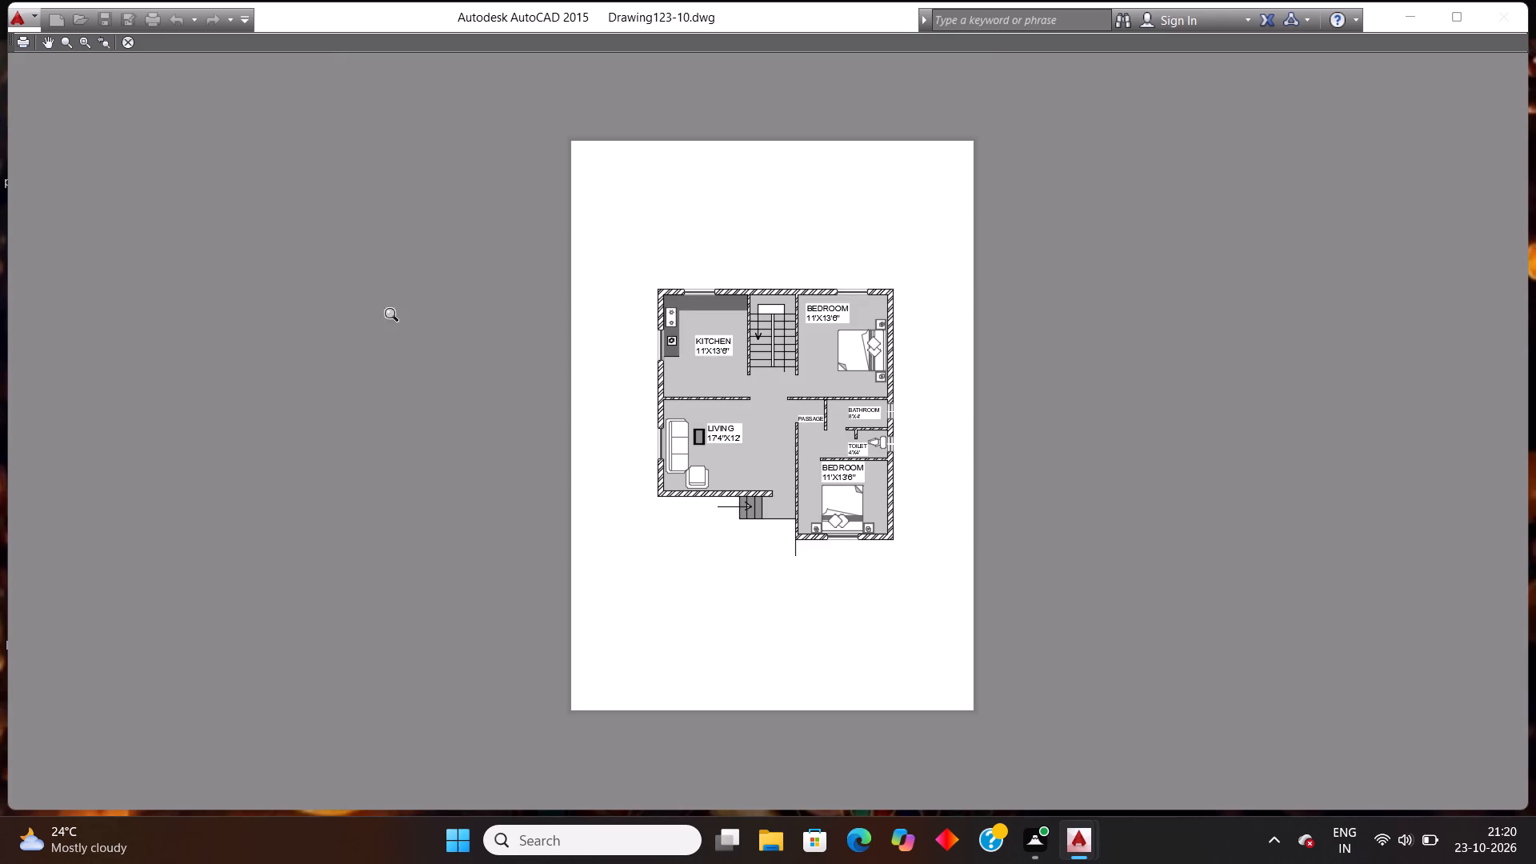
Plot the sheet from the preview and save the output as "23-10 PDF" in the fuji workspace folder.
click(25, 38)
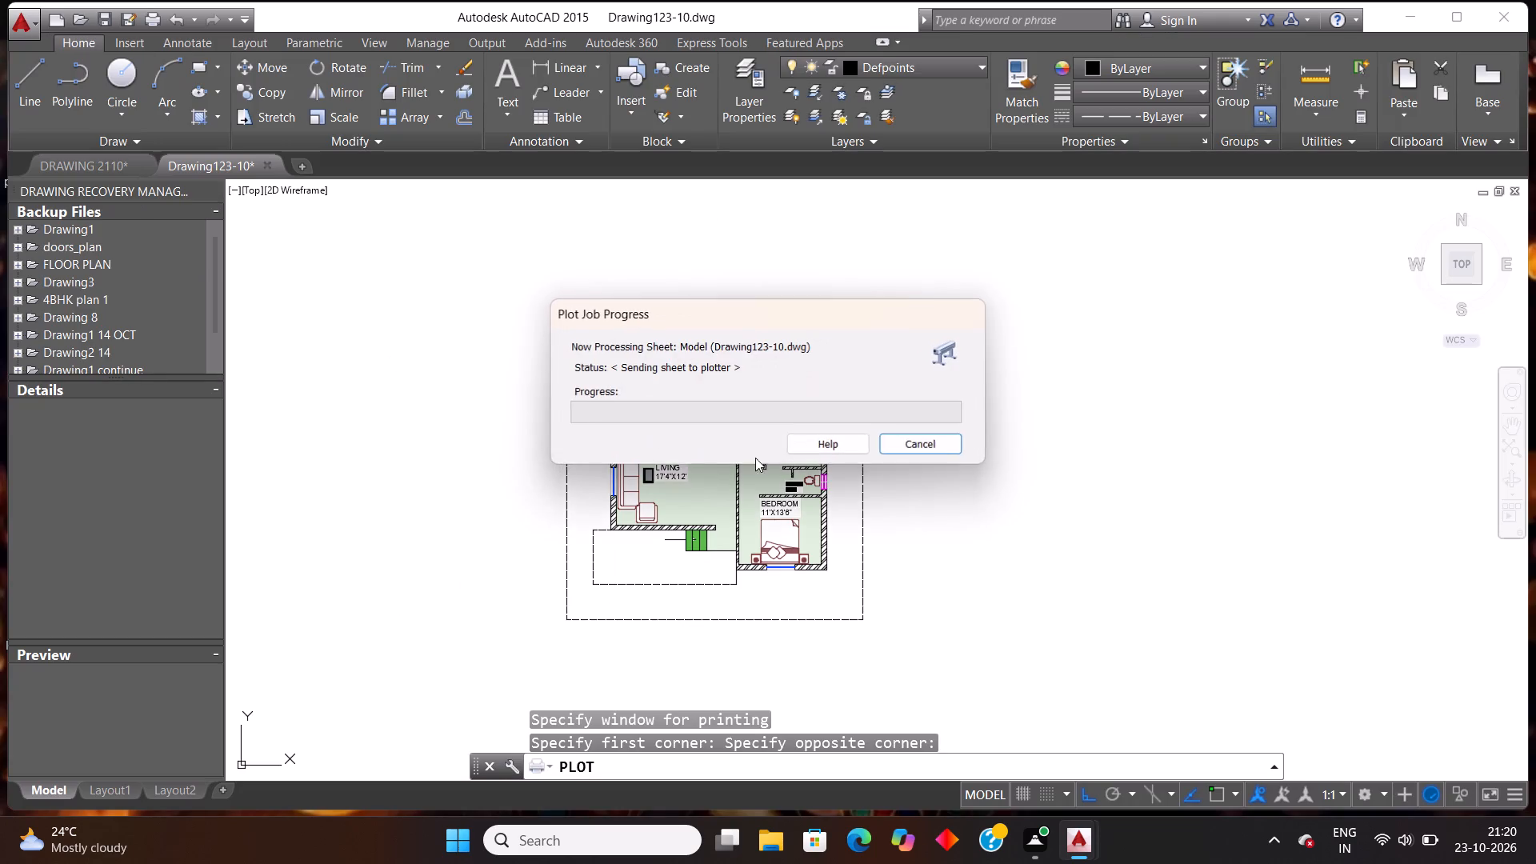
click(642, 454)
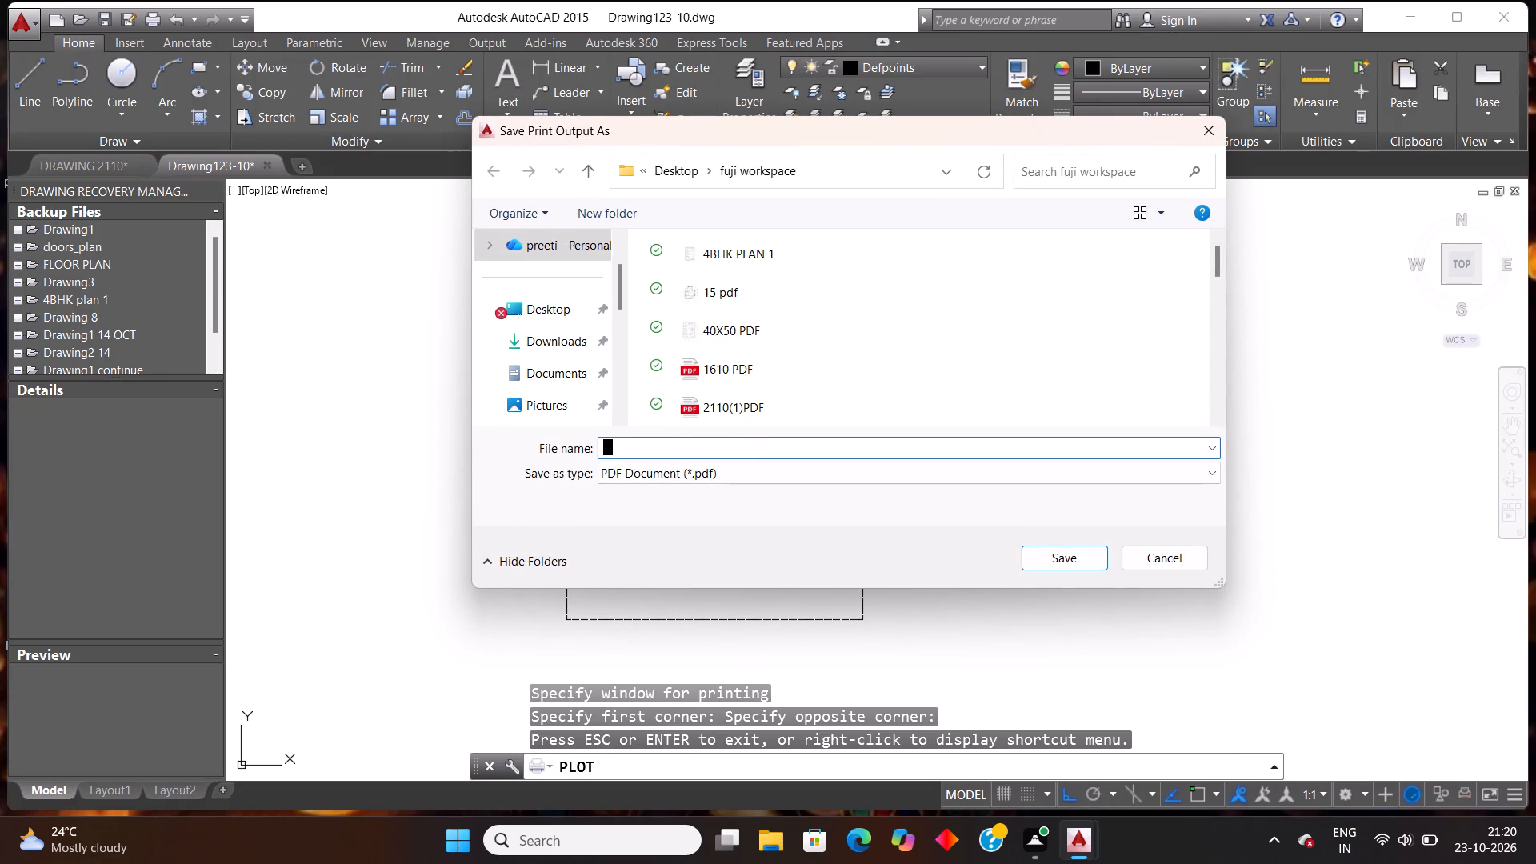
text(23-10 PDF)
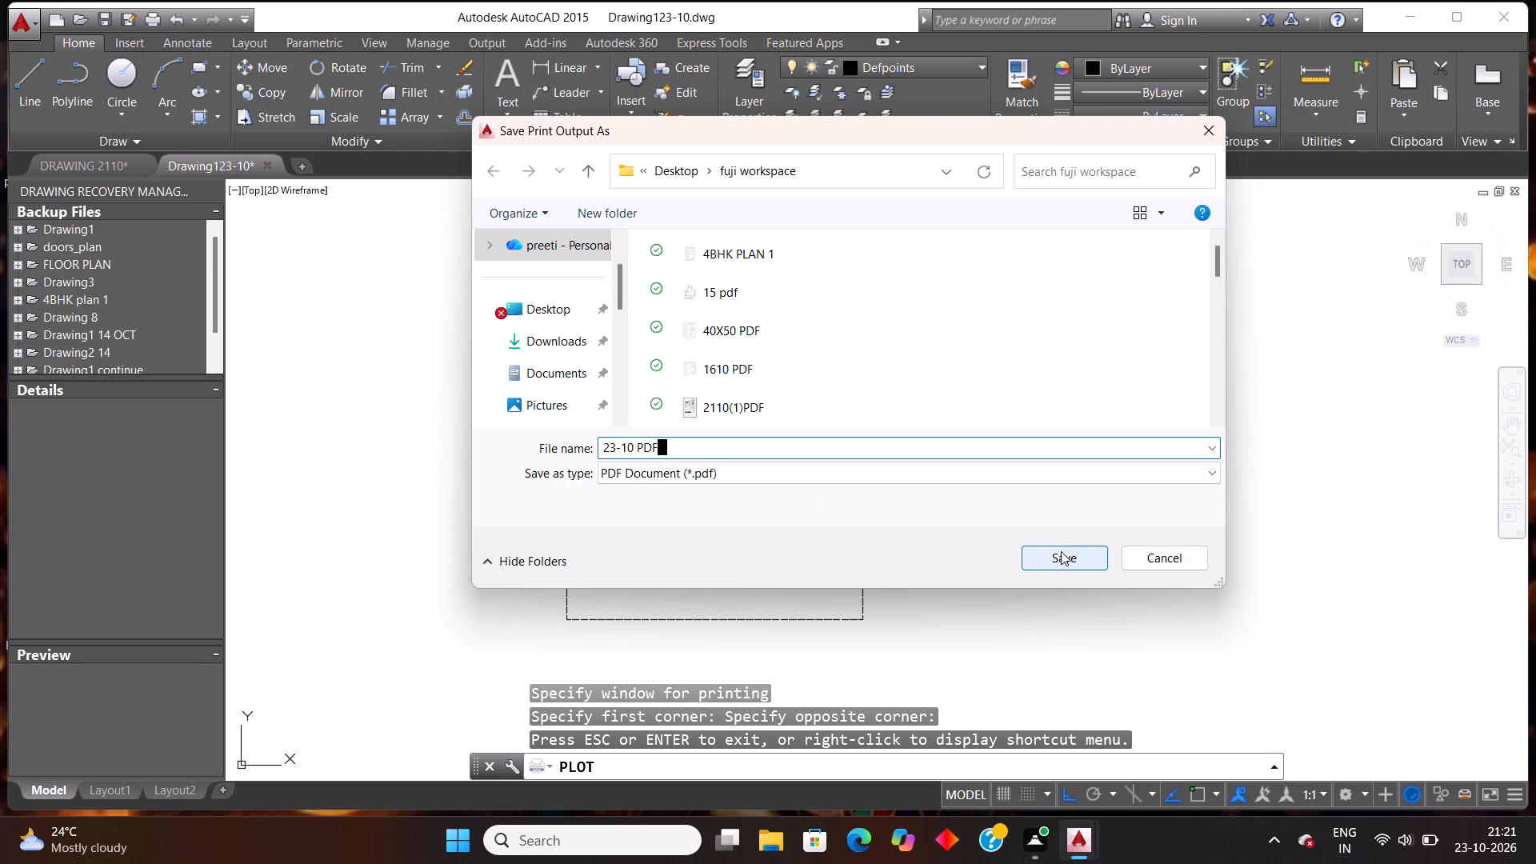
click(1061, 551)
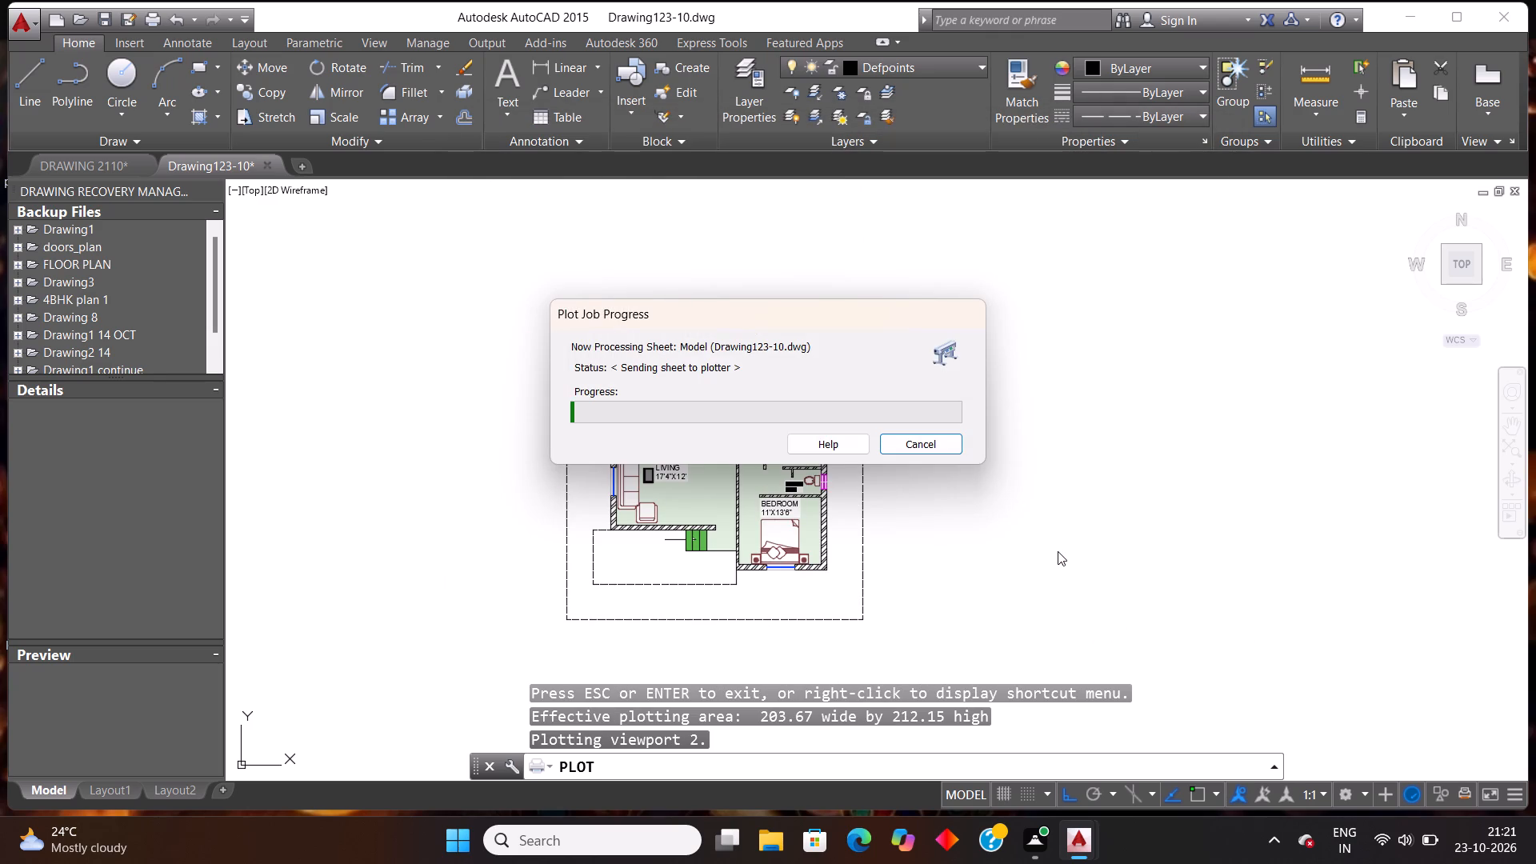